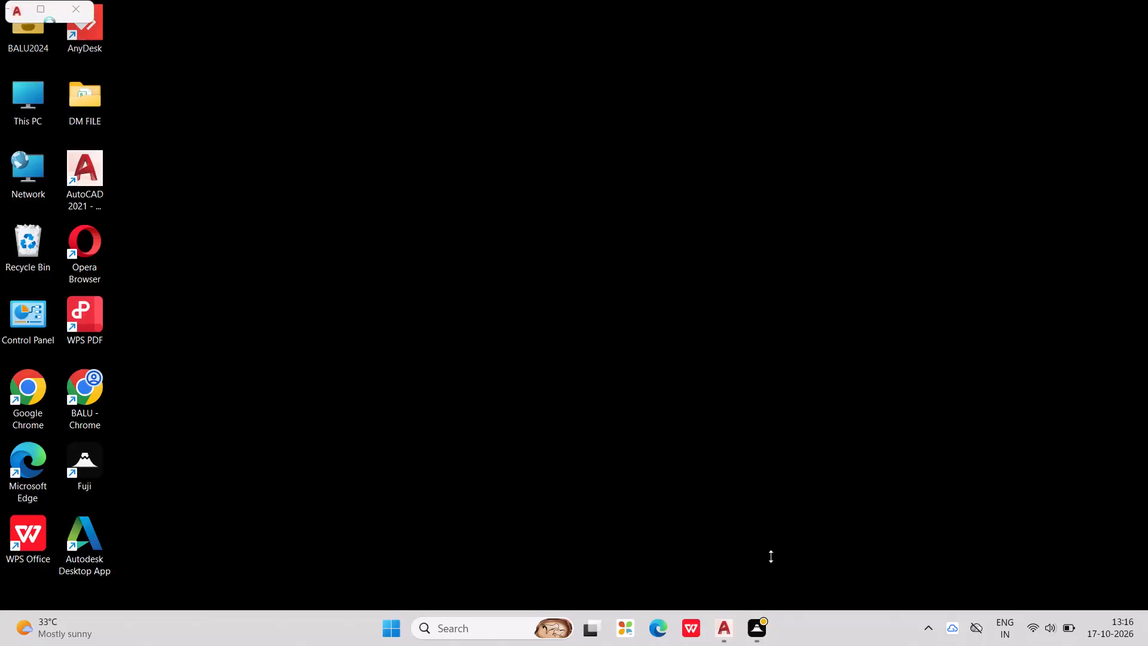
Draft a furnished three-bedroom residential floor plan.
Create a new blank drawing alongside the open 31 and 123456 drawings.
middle_click_drag(607, 377, 367, 496)
scroll(609, 377, "down", 1)
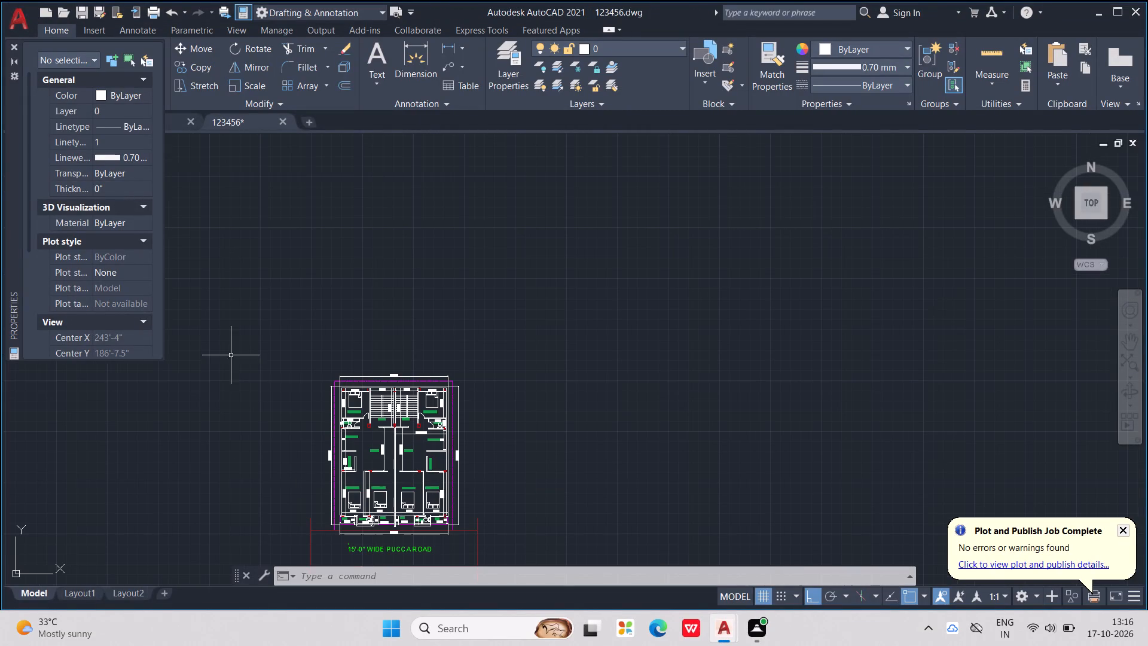
left_click(310, 120)
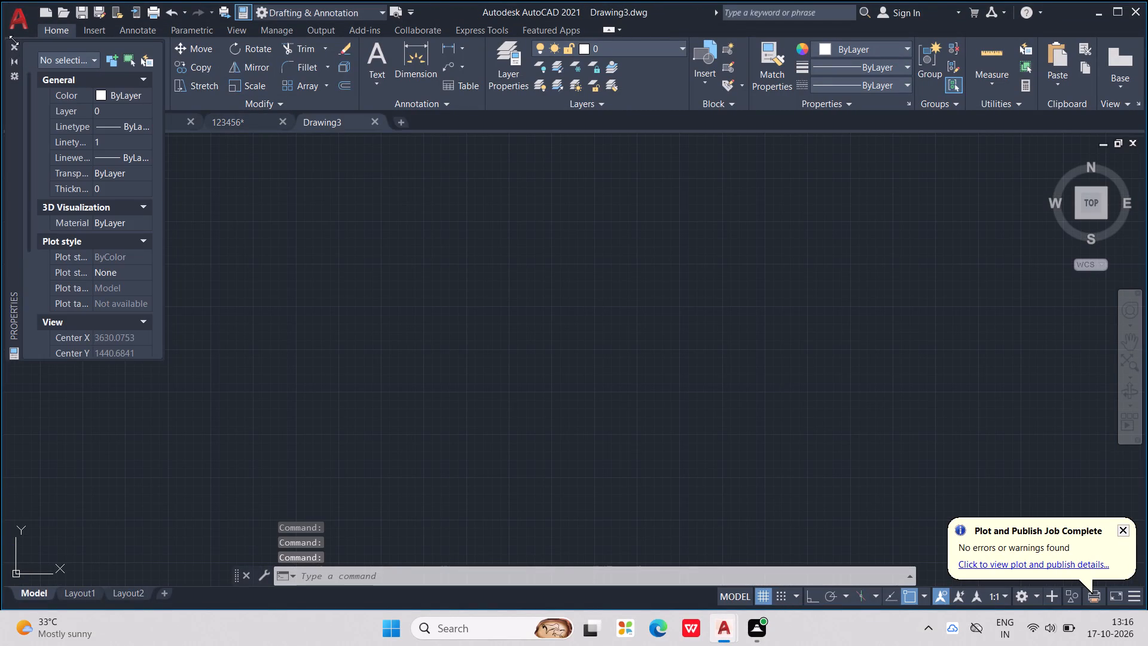
Close the Properties palette to free up the drawing area.
left_click(12, 48)
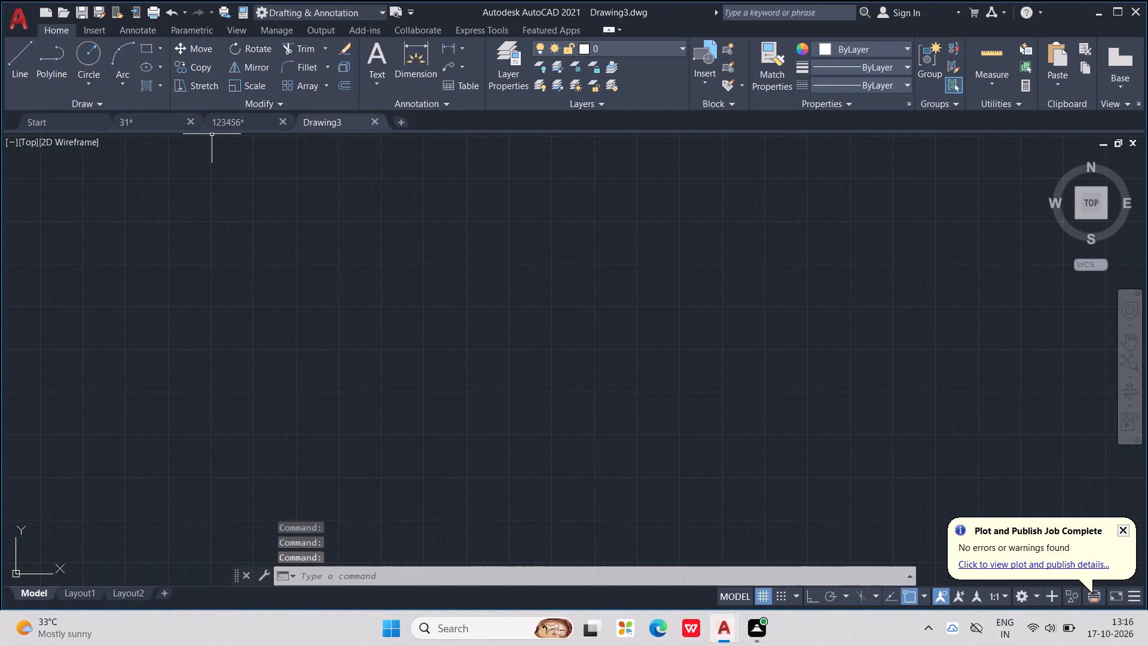
Close the 123456 drawing and save its changes.
left_click(275, 118)
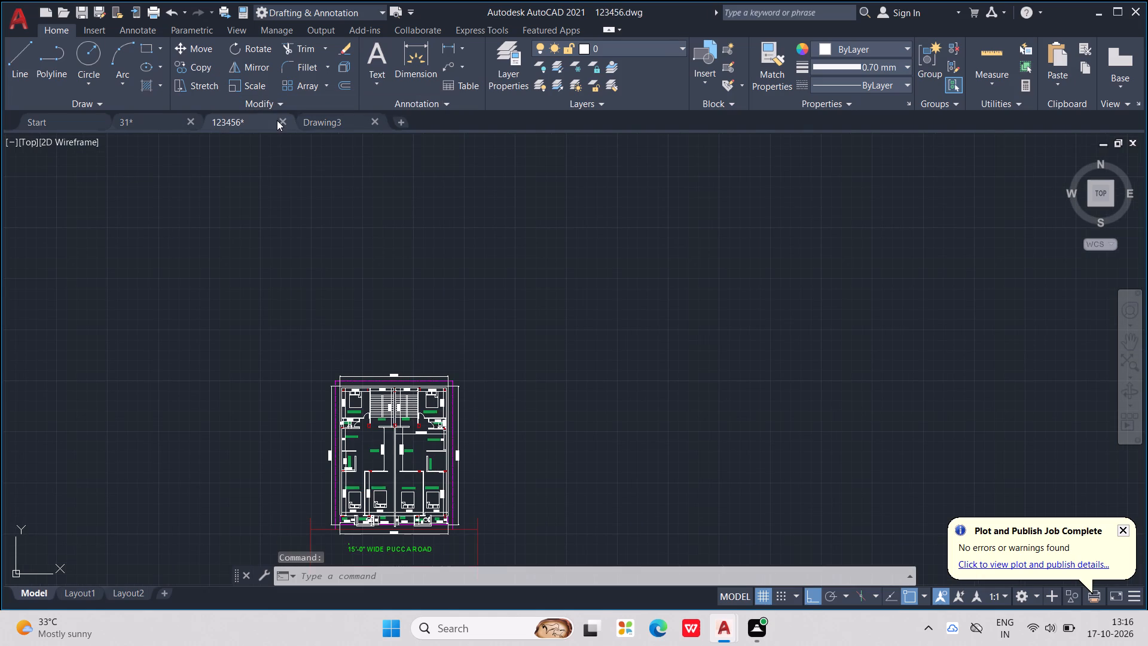
left_click(277, 120)
left_click(277, 123)
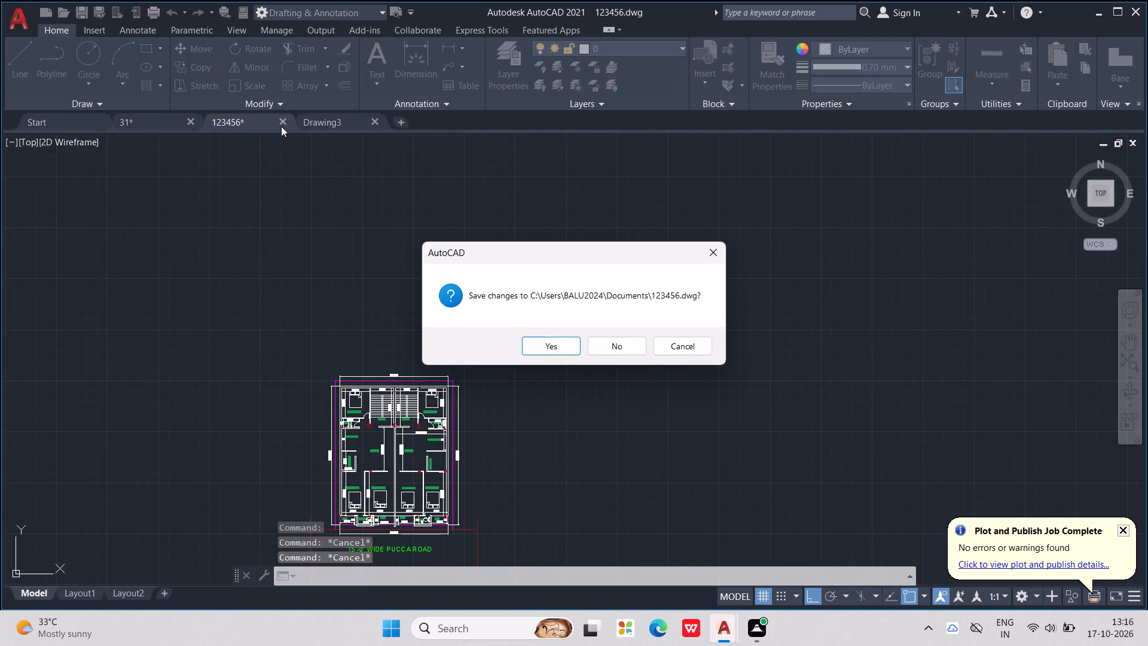
left_click(549, 345)
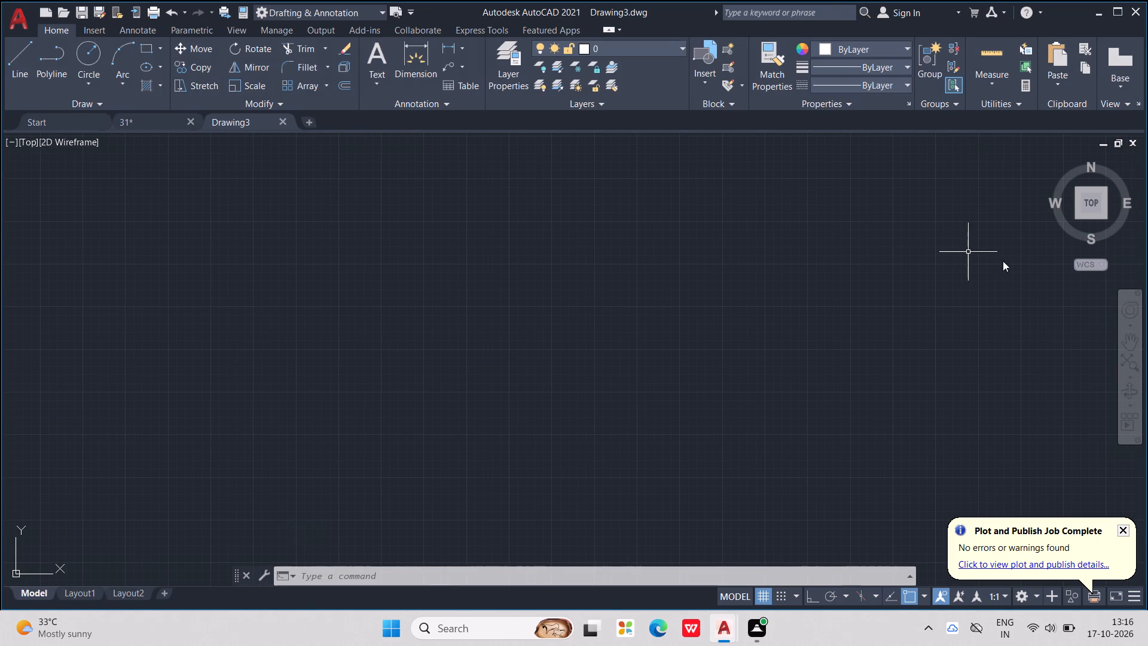
Close the 31 drawing and save its changes, leaving only the new blank drawing open.
scroll(954, 280, "down", 1)
middle_click_drag(954, 280, 1056, 288)
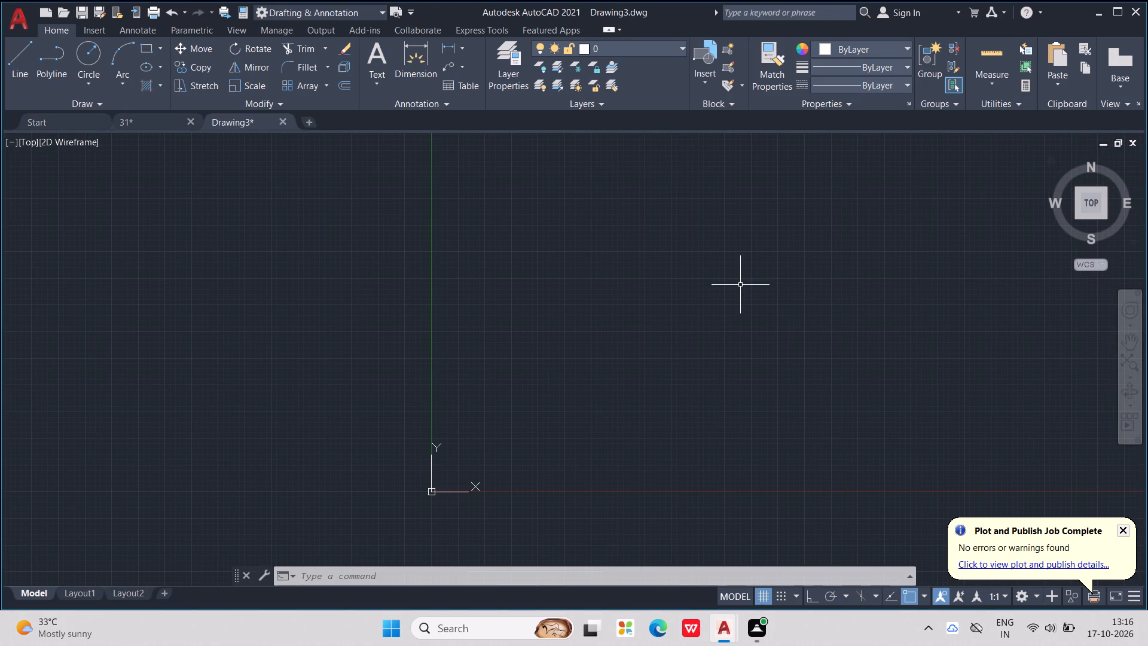
left_click(191, 122)
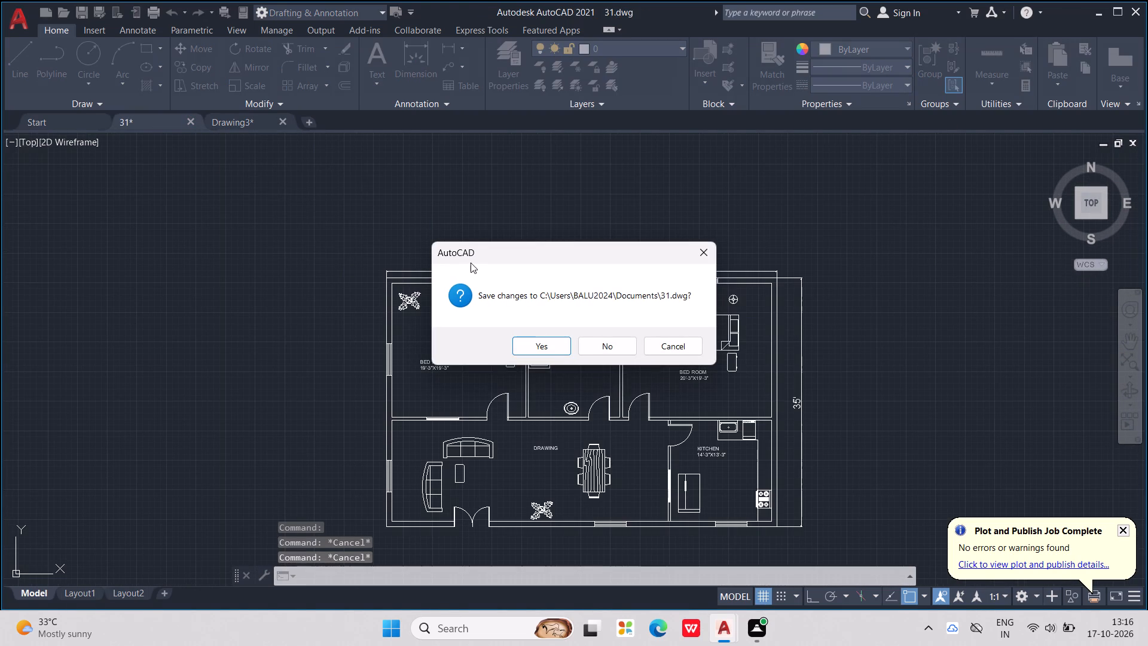
left_click(539, 349)
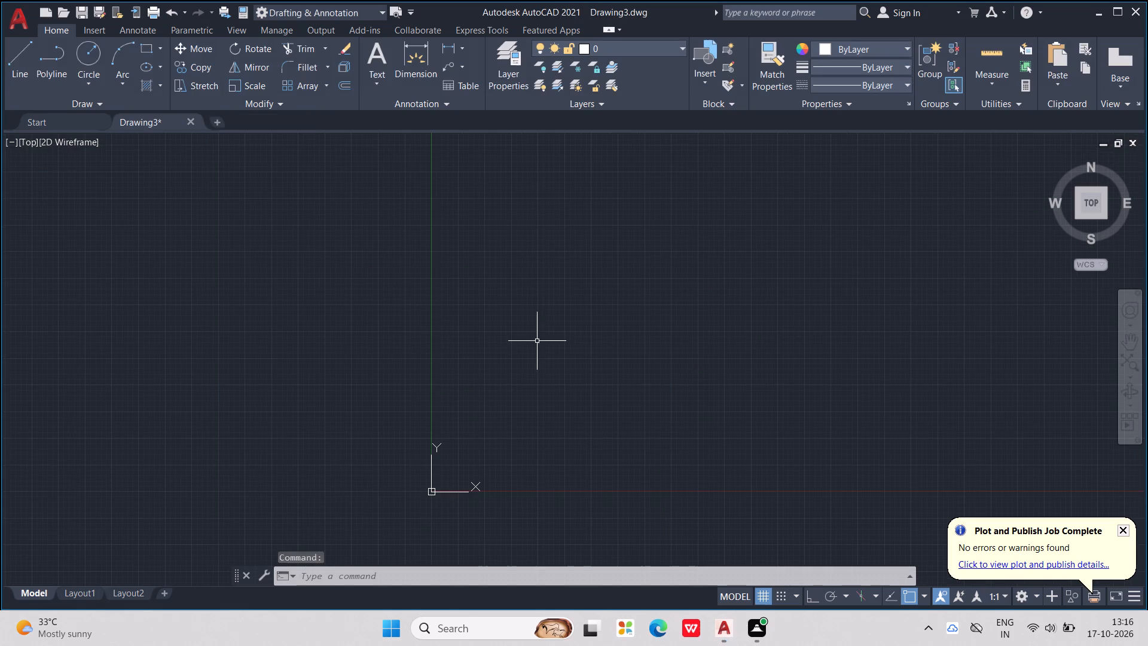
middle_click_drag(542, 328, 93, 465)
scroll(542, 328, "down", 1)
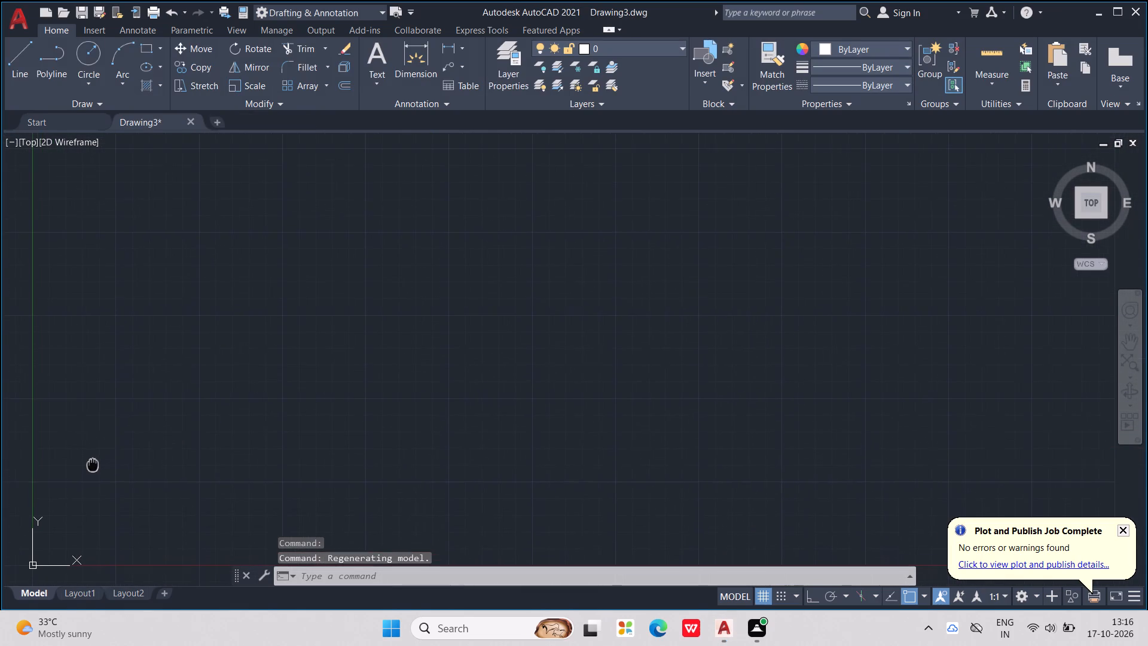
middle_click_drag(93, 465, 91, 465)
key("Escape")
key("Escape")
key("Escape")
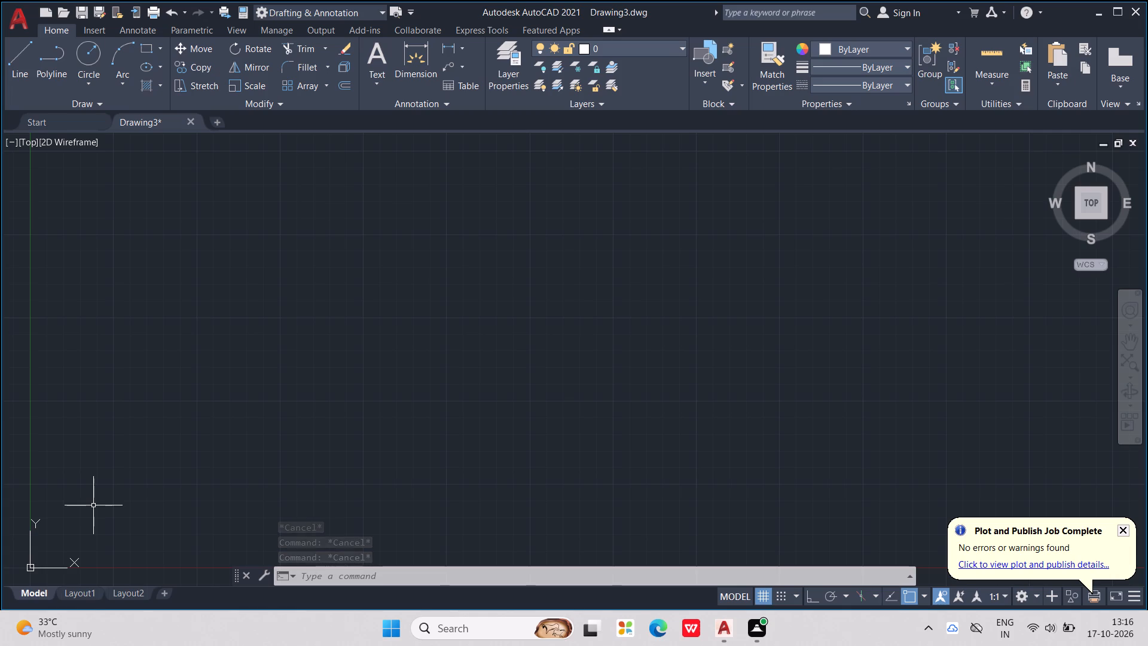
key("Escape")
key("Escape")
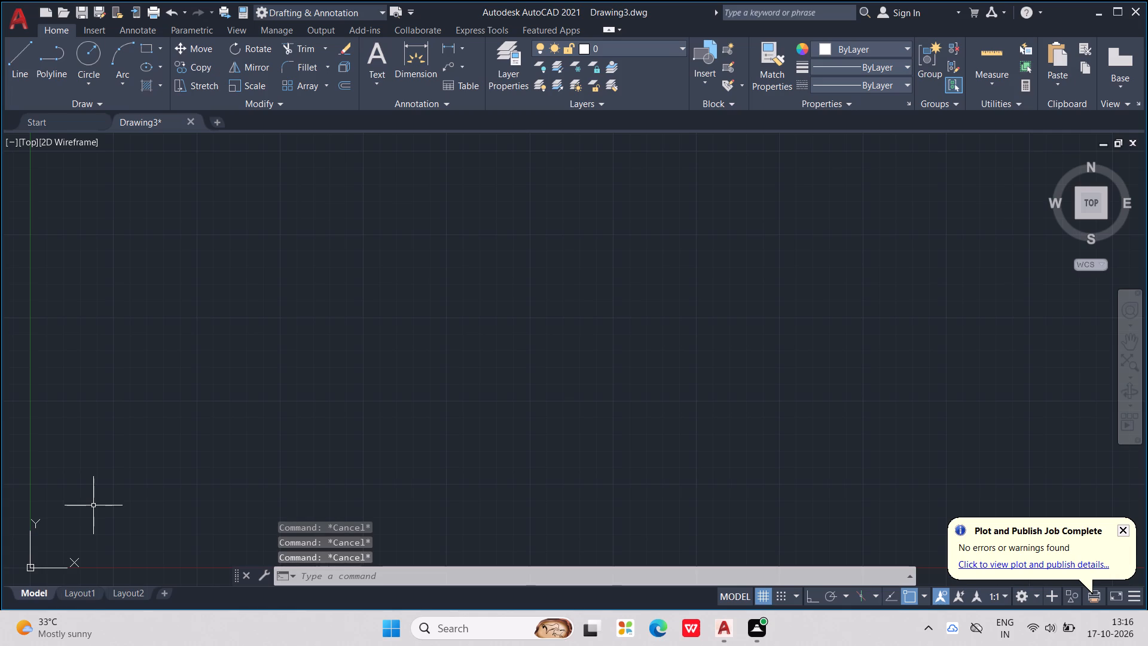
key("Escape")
Set the drawing units to Engineering length type with 0'-0.0" precision and Inches as the insertion scale.
type("UN")
key("Return")
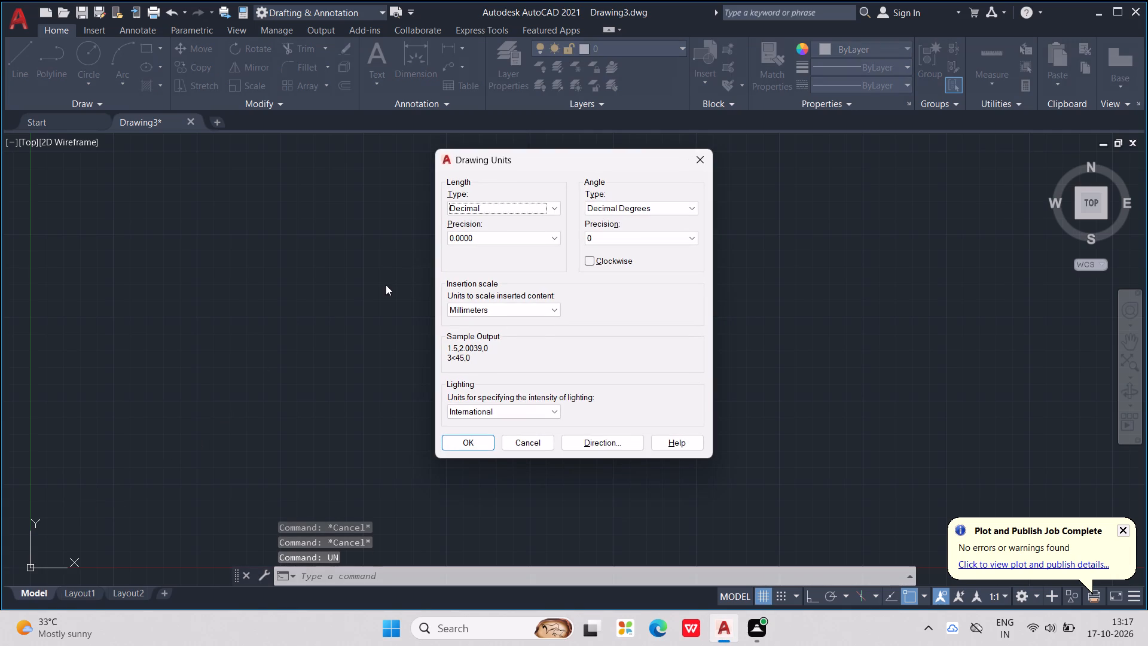
left_click(555, 206)
left_click(532, 241)
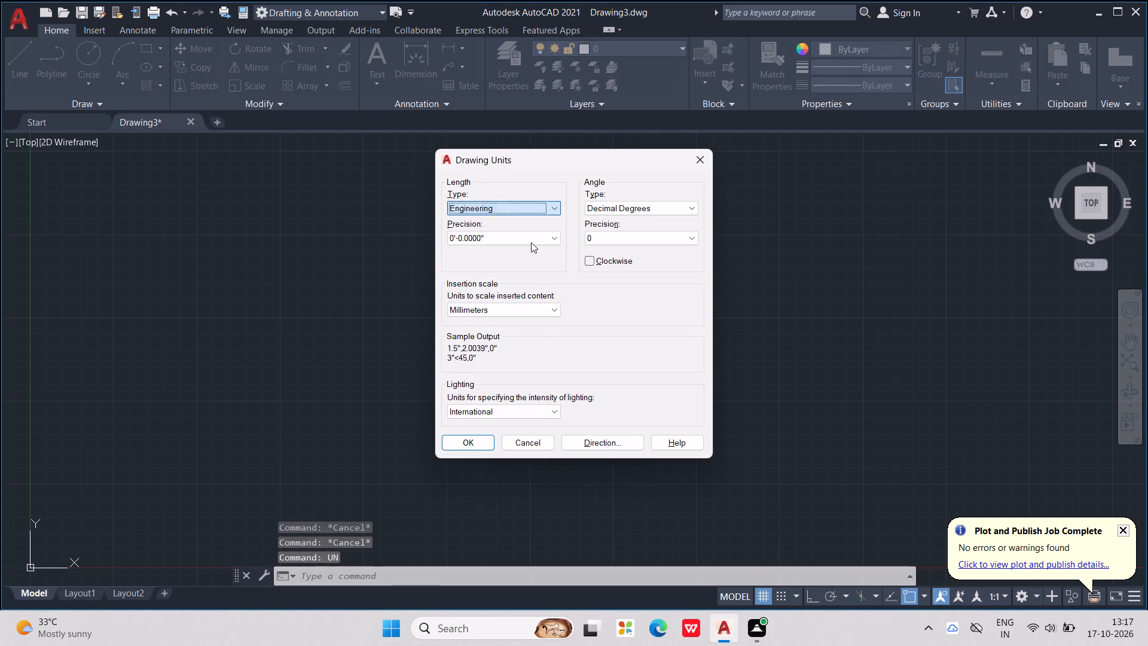
left_click(529, 241)
left_click(517, 259)
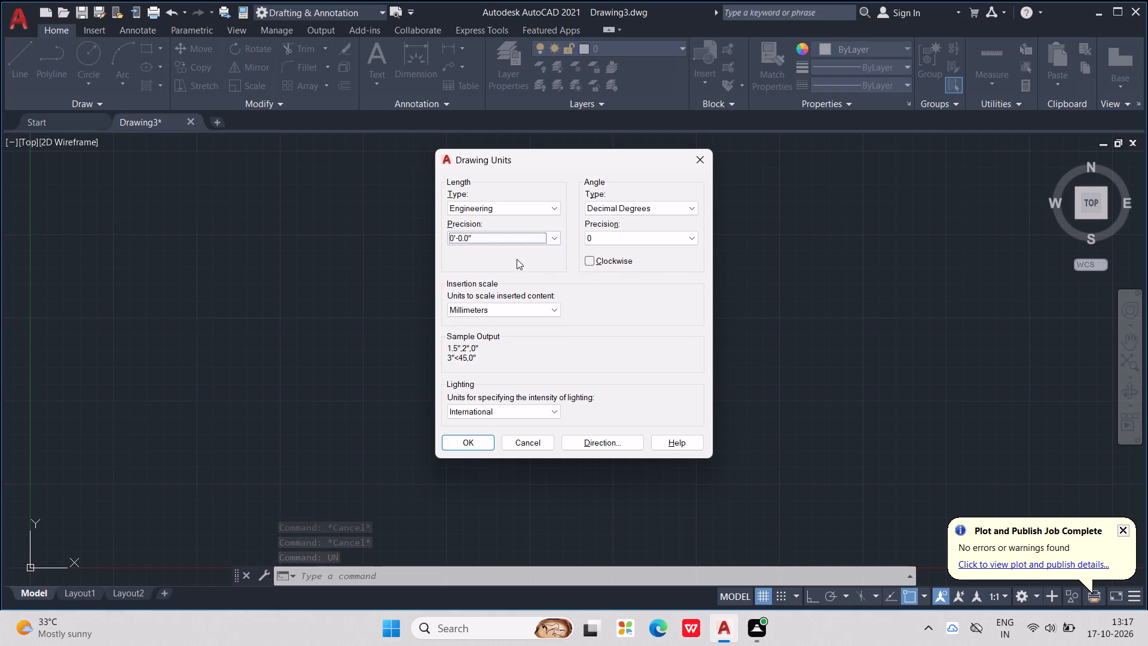
left_click(555, 309)
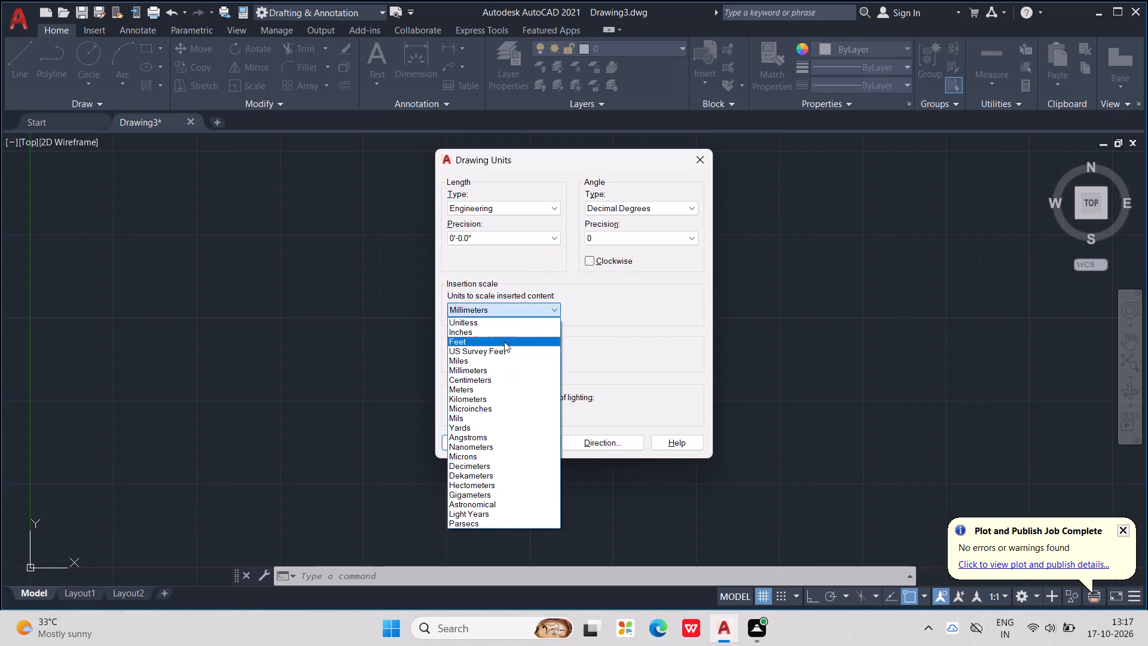
left_click(495, 332)
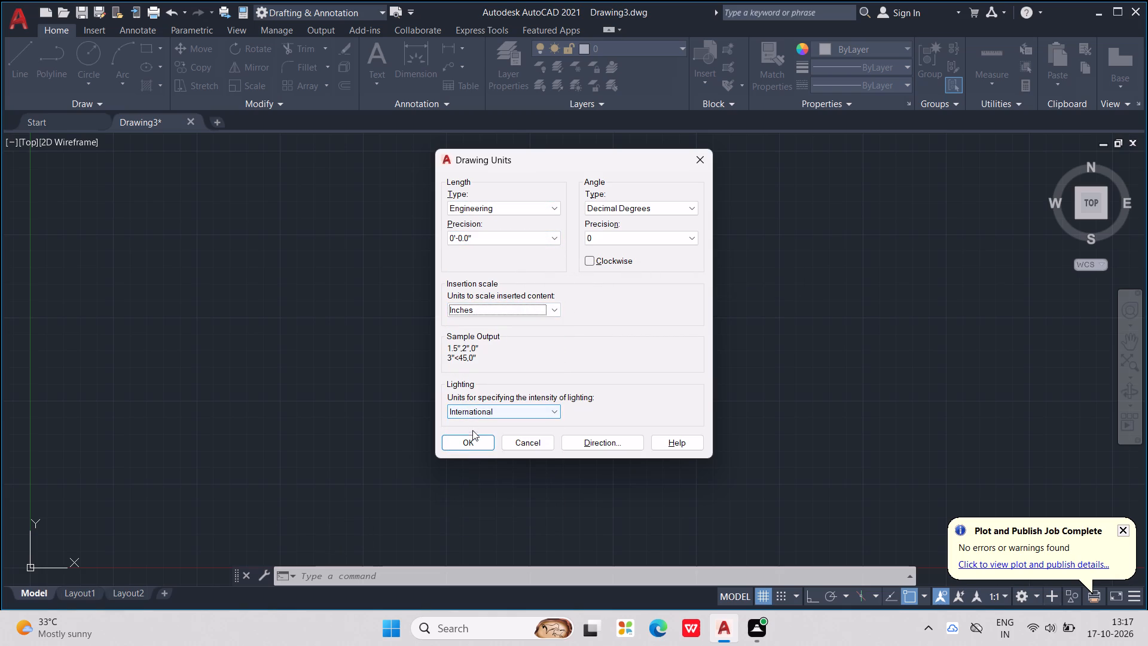
left_click(475, 437)
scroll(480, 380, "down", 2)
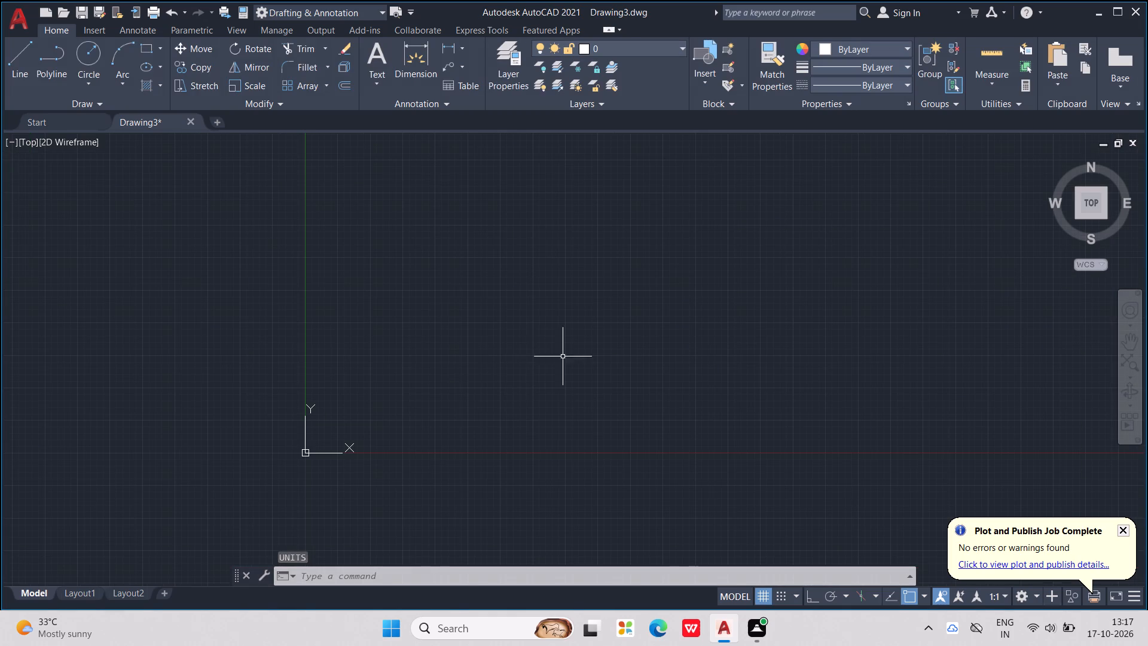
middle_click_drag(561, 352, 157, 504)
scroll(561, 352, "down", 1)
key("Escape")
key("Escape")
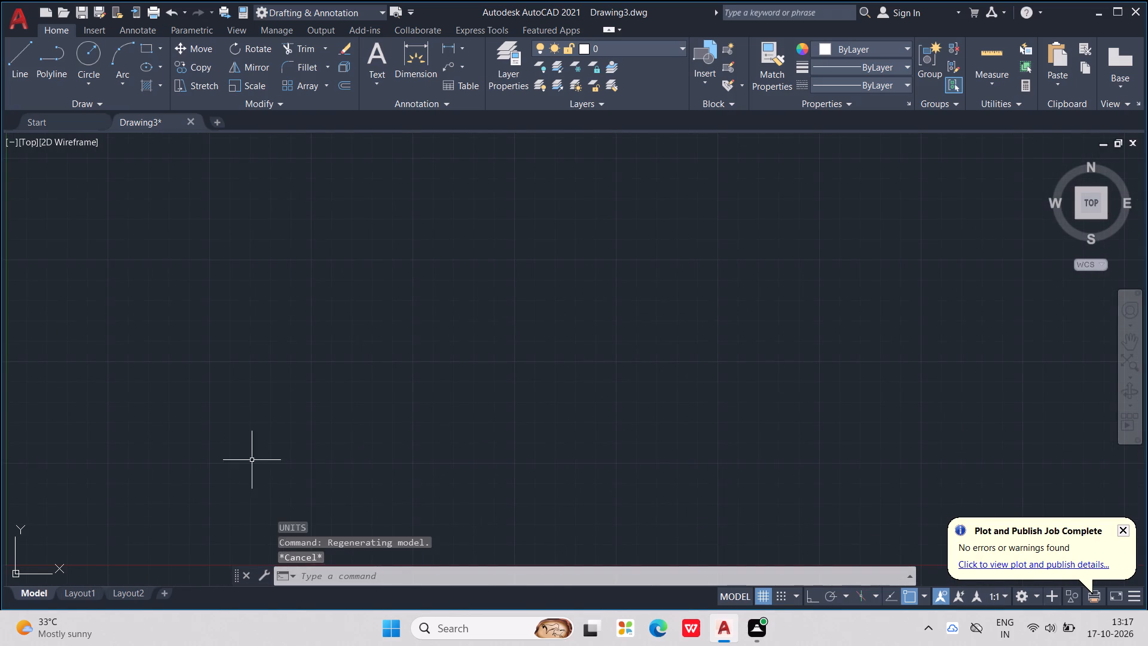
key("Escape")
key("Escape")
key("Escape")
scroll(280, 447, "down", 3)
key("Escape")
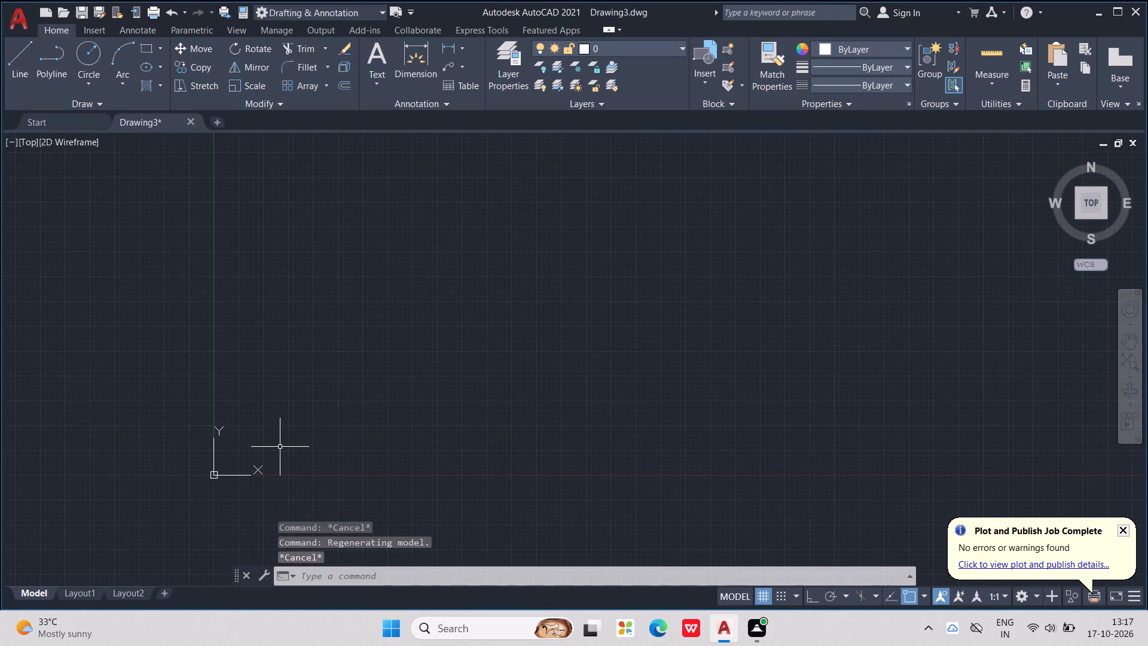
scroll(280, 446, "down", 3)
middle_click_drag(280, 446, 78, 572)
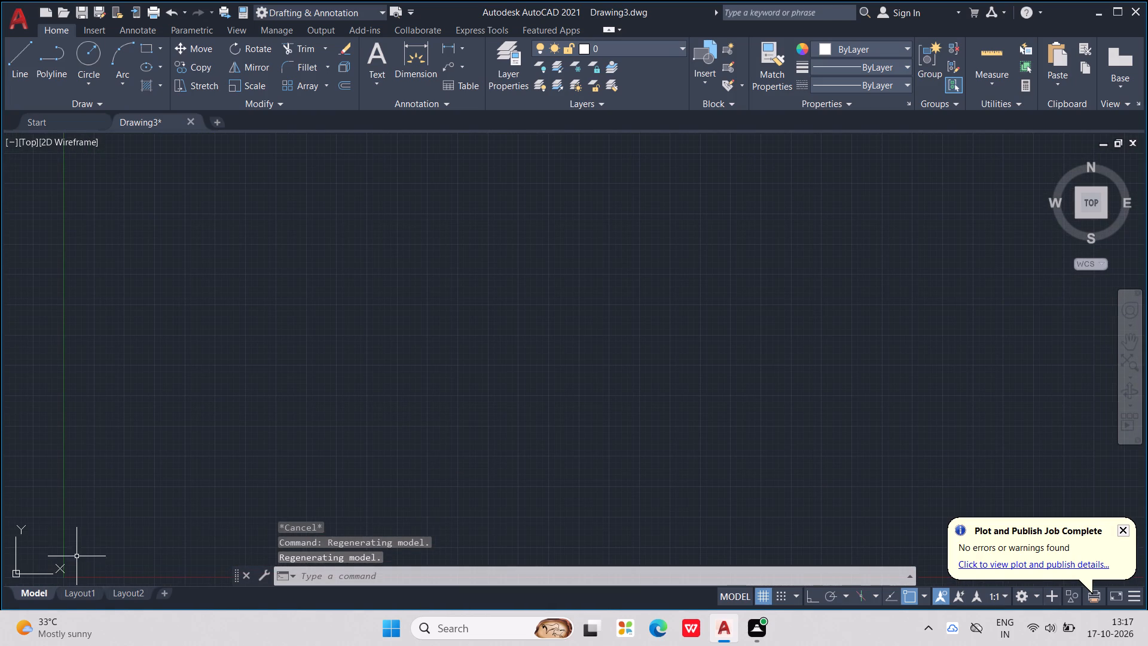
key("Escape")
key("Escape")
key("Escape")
Modify the ISO-25 dimension style's primary units to Engineering format with 0'-0.0" precision.
key("d")
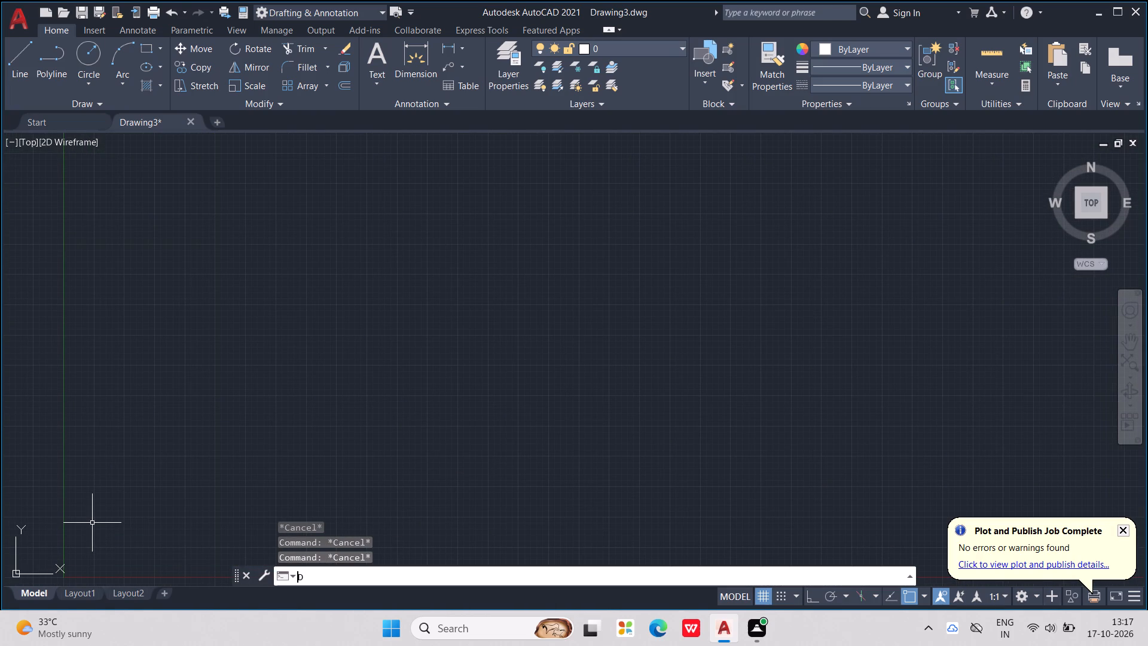
key("Return")
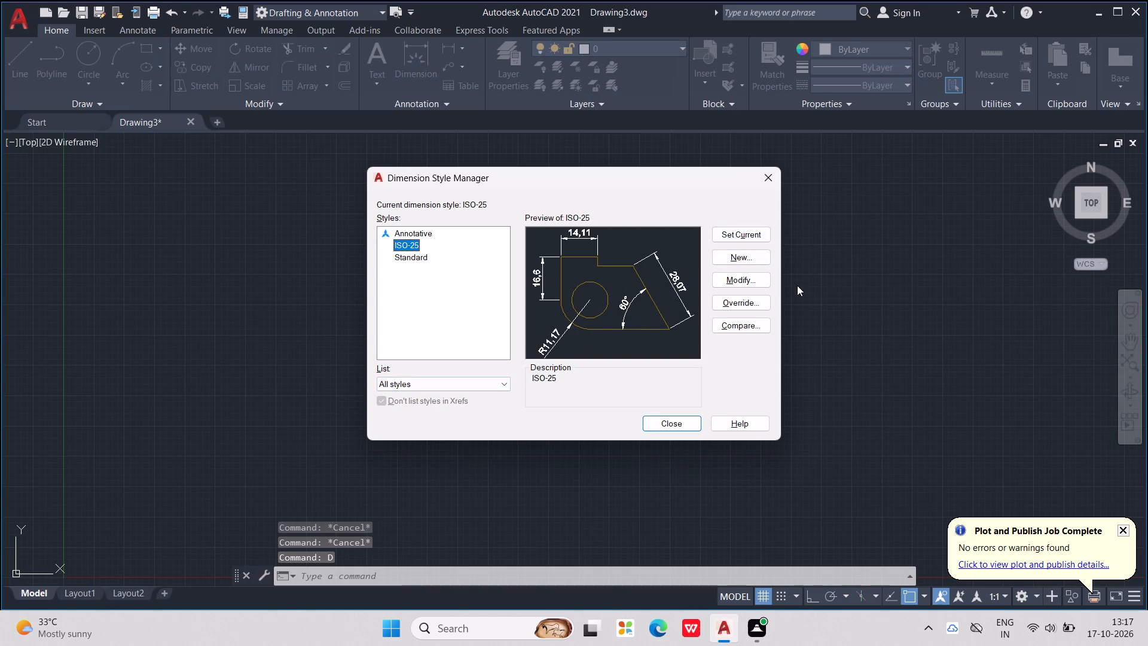
left_click(746, 284)
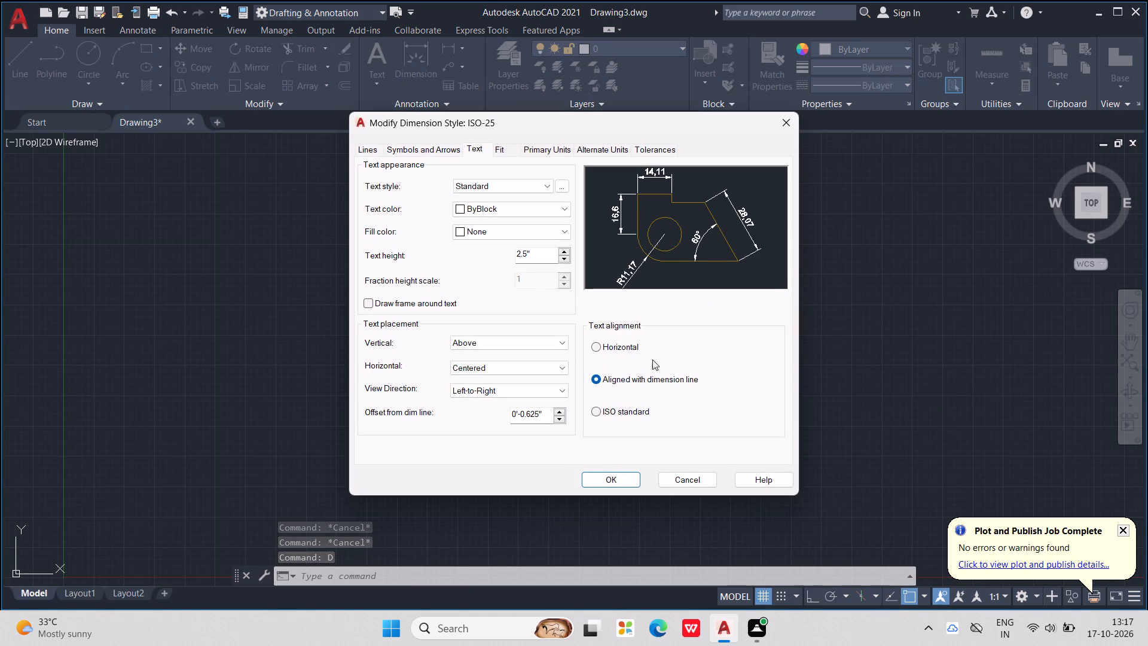
left_click(542, 153)
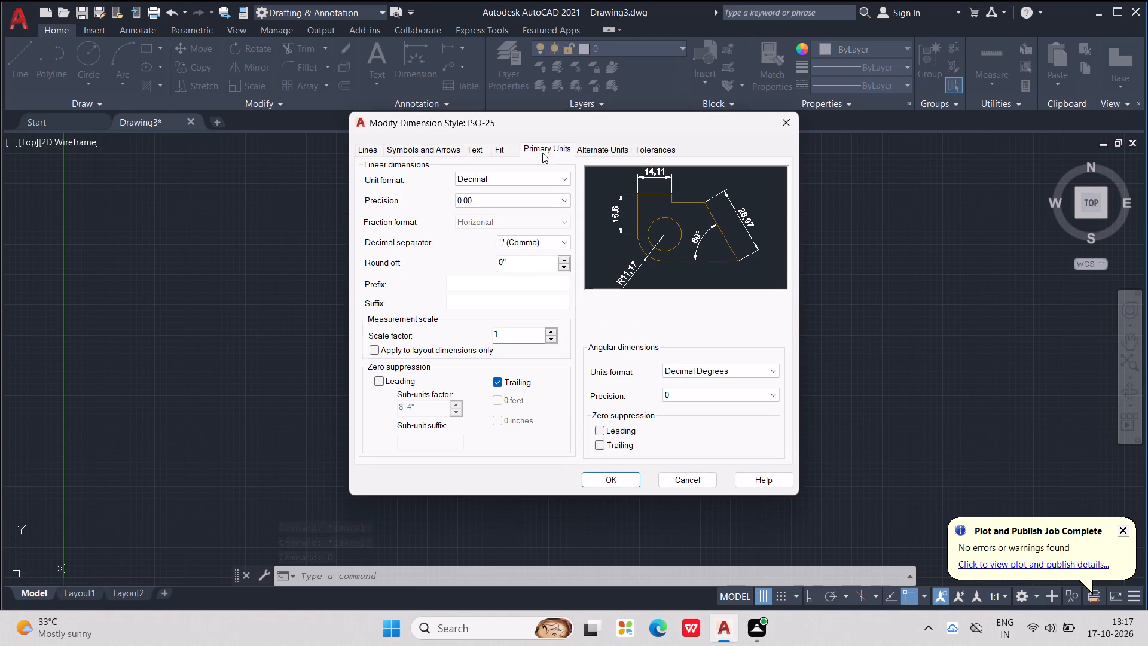
left_click(536, 179)
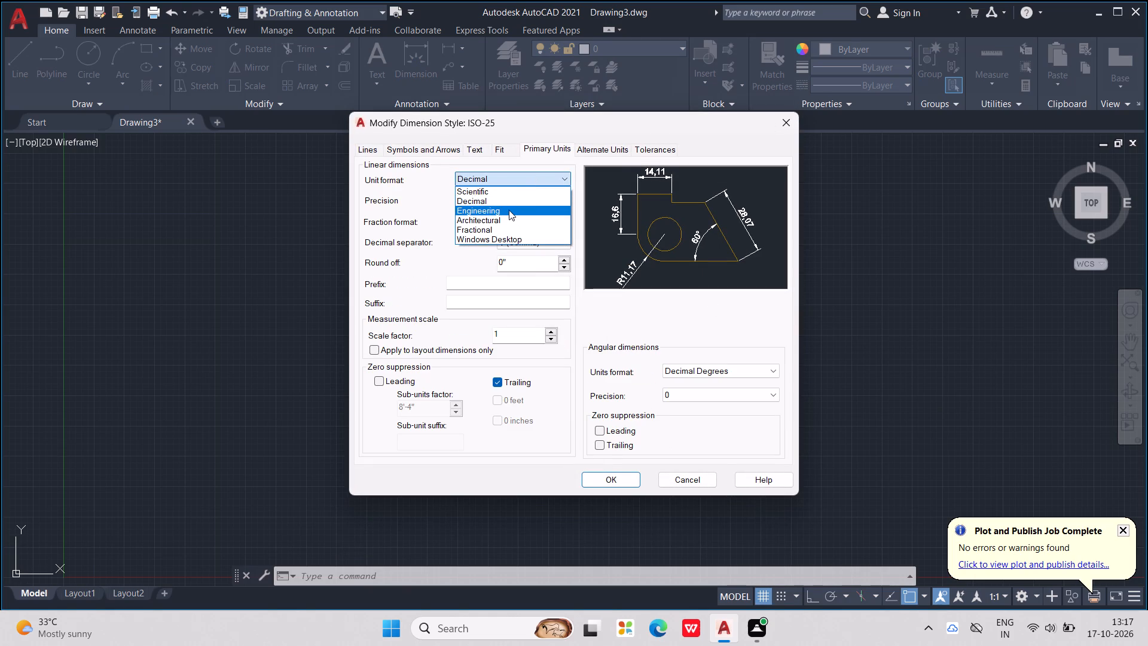
left_click(509, 212)
left_click(508, 212)
left_click(508, 199)
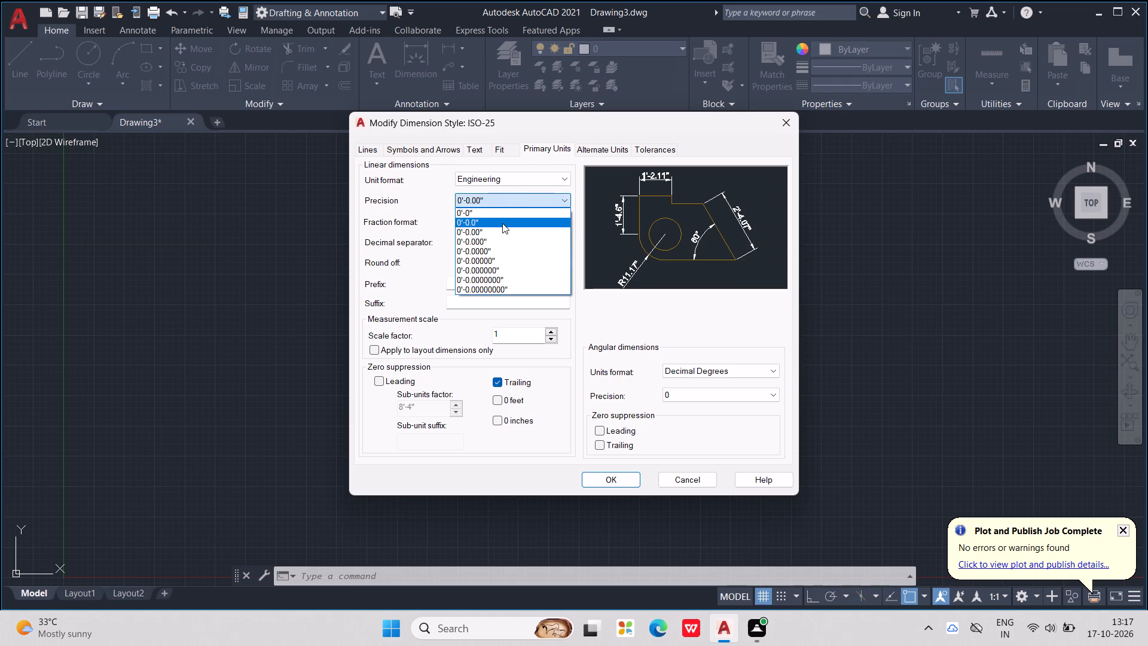
left_click(502, 223)
Set the ISO-25 dimension text height to 6", apply the style changes and make the style current.
left_click(471, 142)
left_click(477, 154)
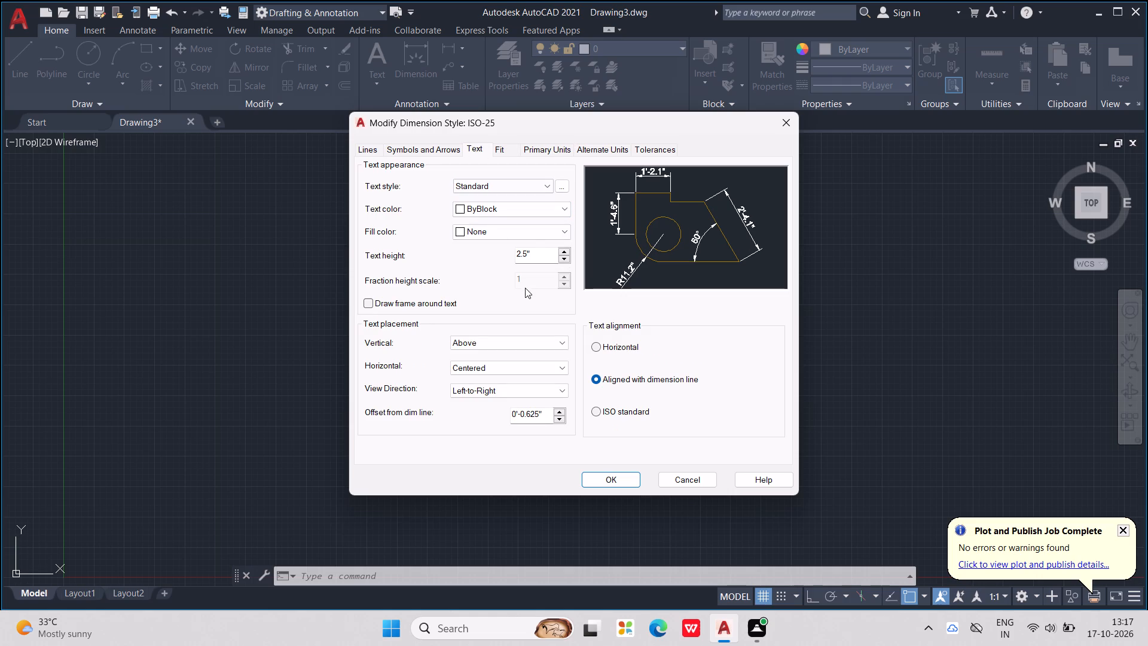
left_click_drag(538, 251, 487, 263)
type("6\"")
key("Return")
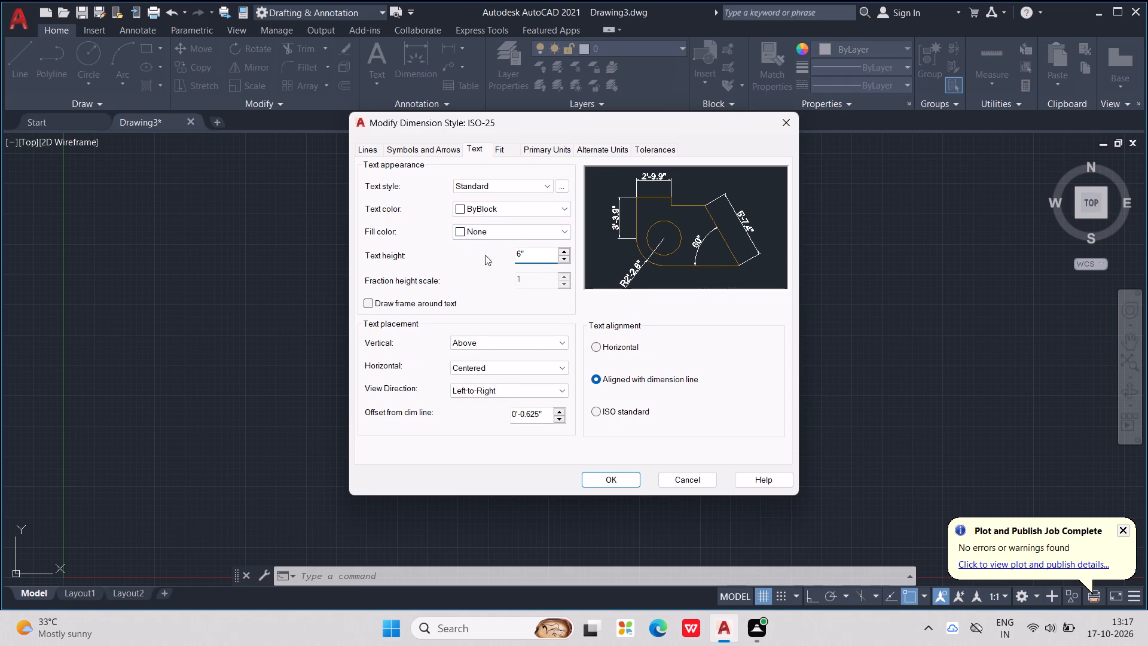
left_click(609, 483)
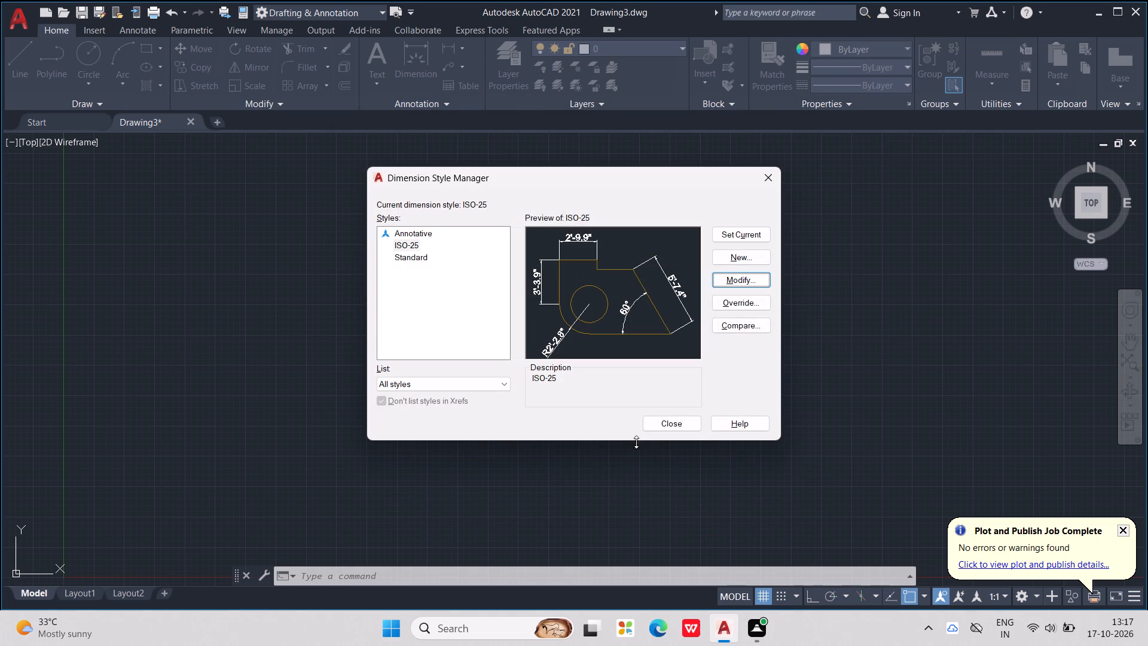
left_click(746, 231)
left_click(670, 413)
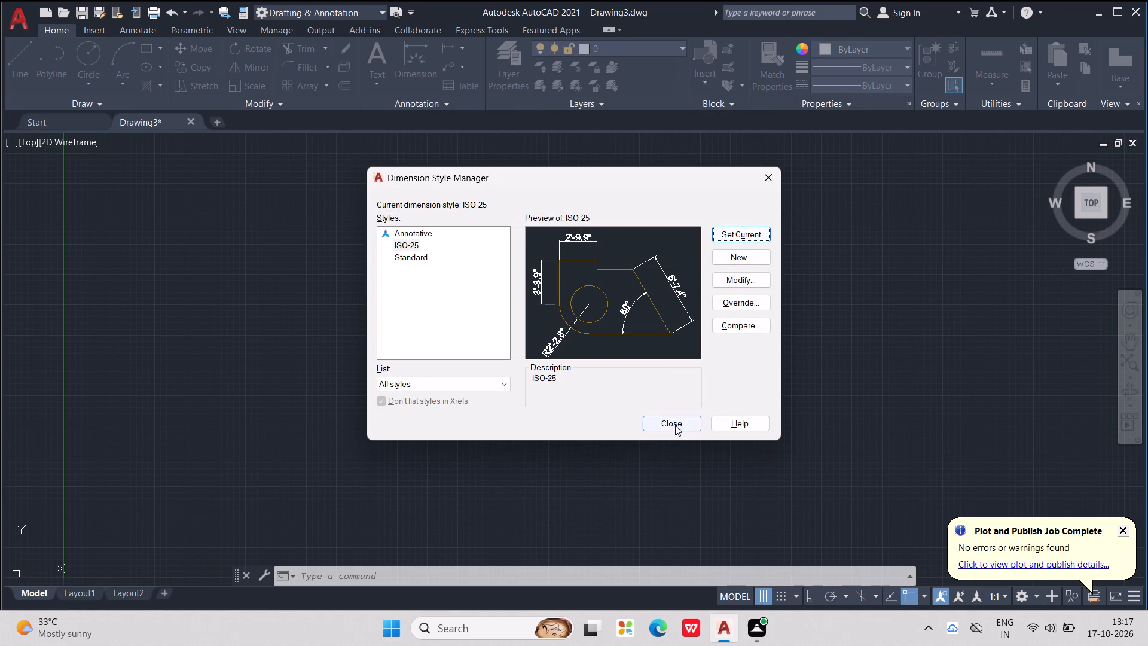
left_click(675, 425)
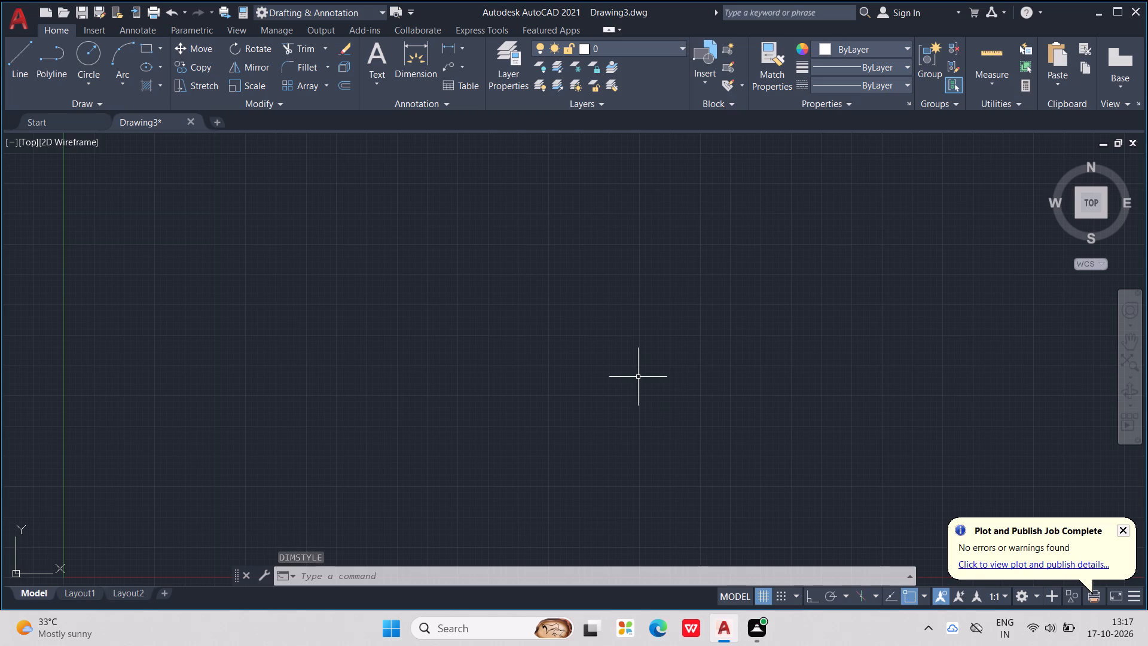
key("Escape")
key("Escape")
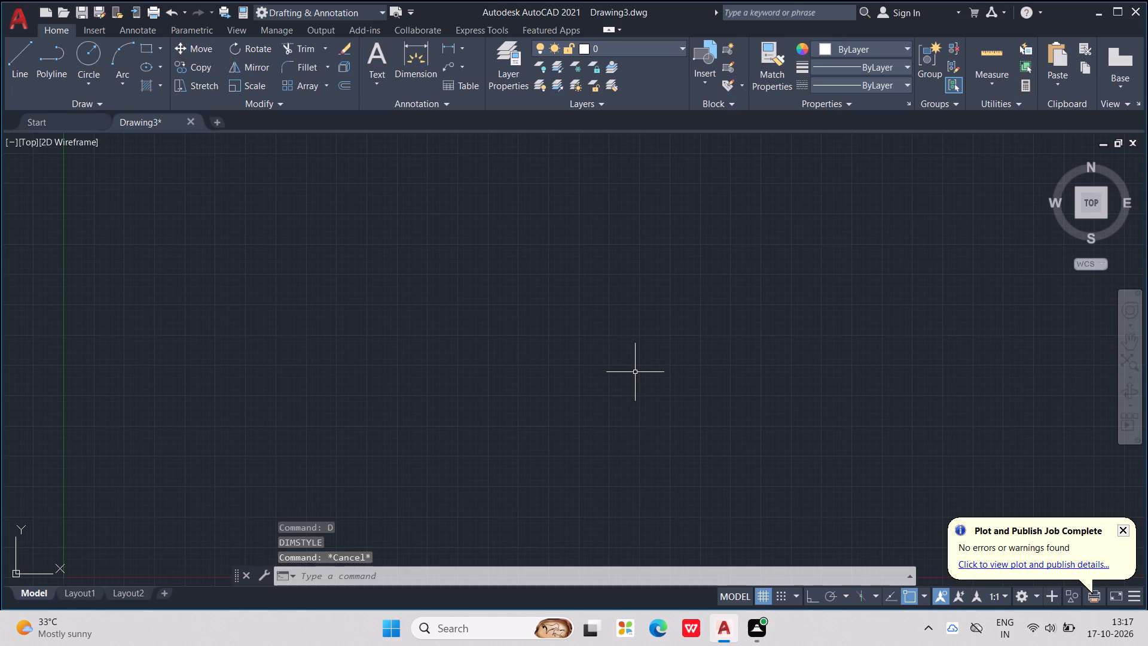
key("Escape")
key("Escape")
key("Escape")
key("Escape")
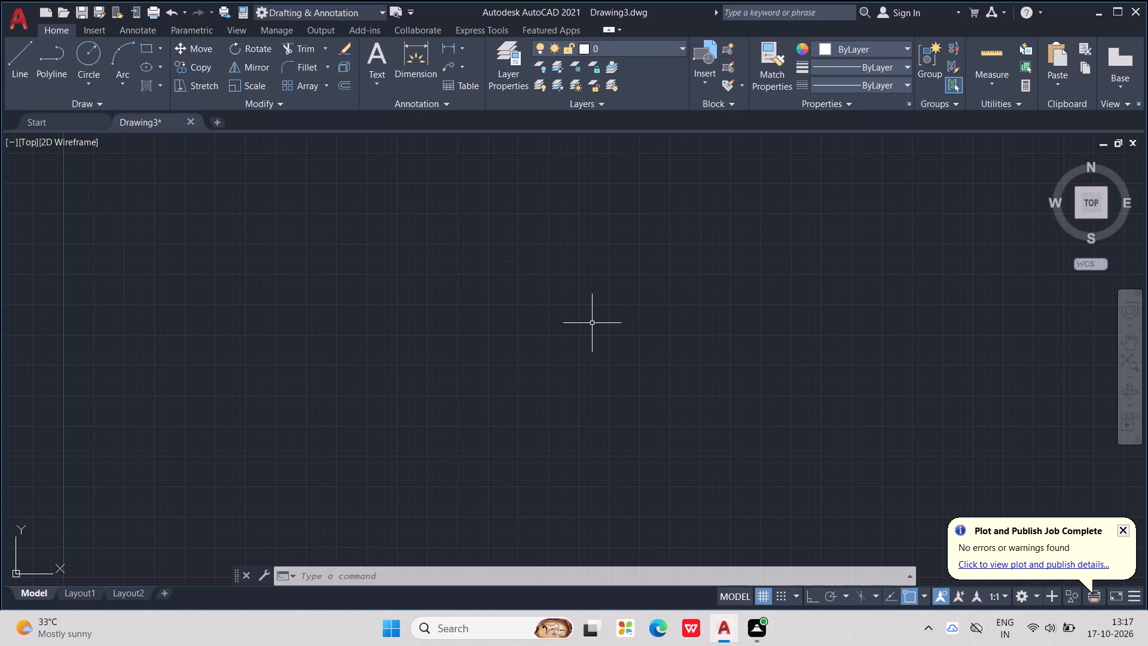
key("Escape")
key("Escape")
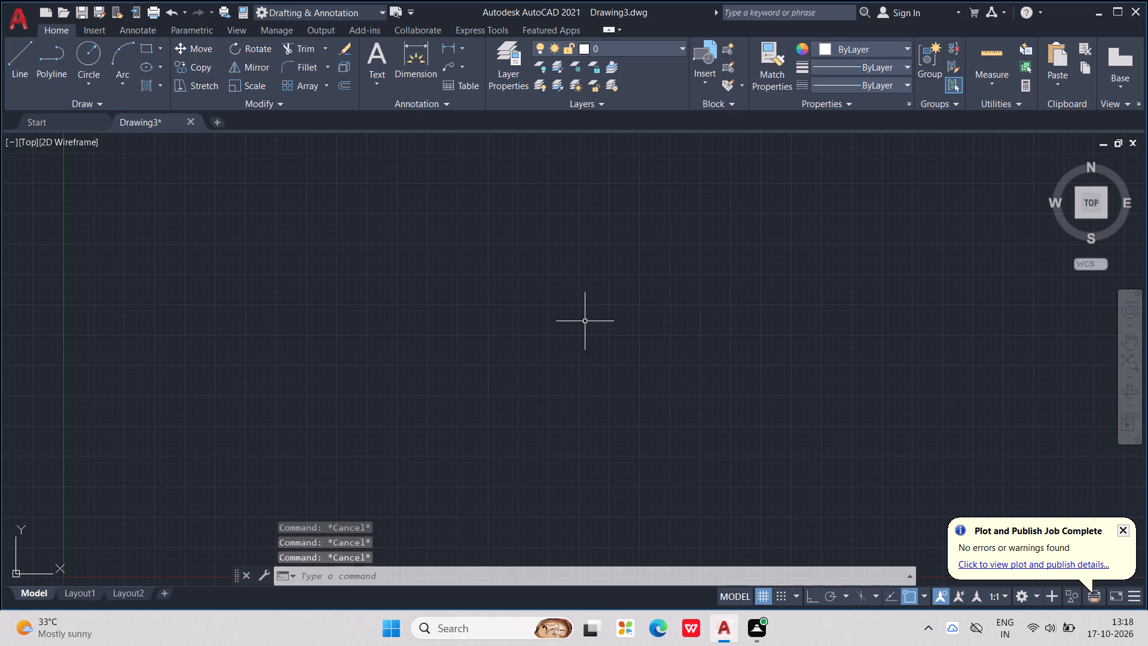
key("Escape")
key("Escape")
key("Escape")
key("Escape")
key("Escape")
Turn on Ortho mode and draw a horizontal line 26'0" long in the empty drawing.
key("l")
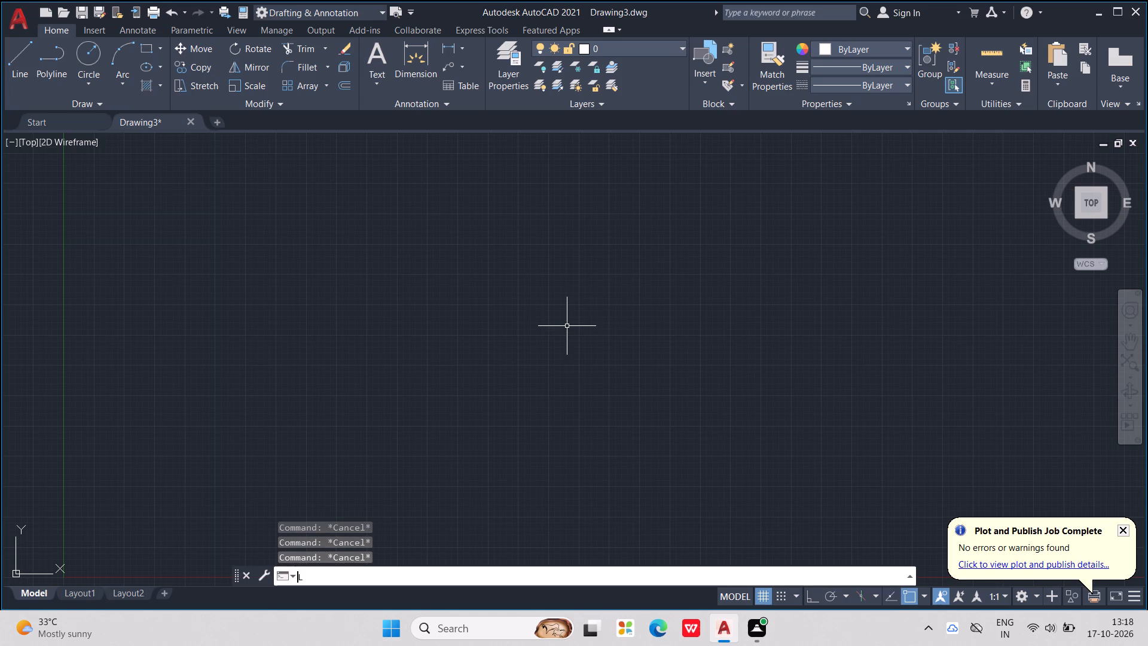
key("Return")
left_click(519, 252)
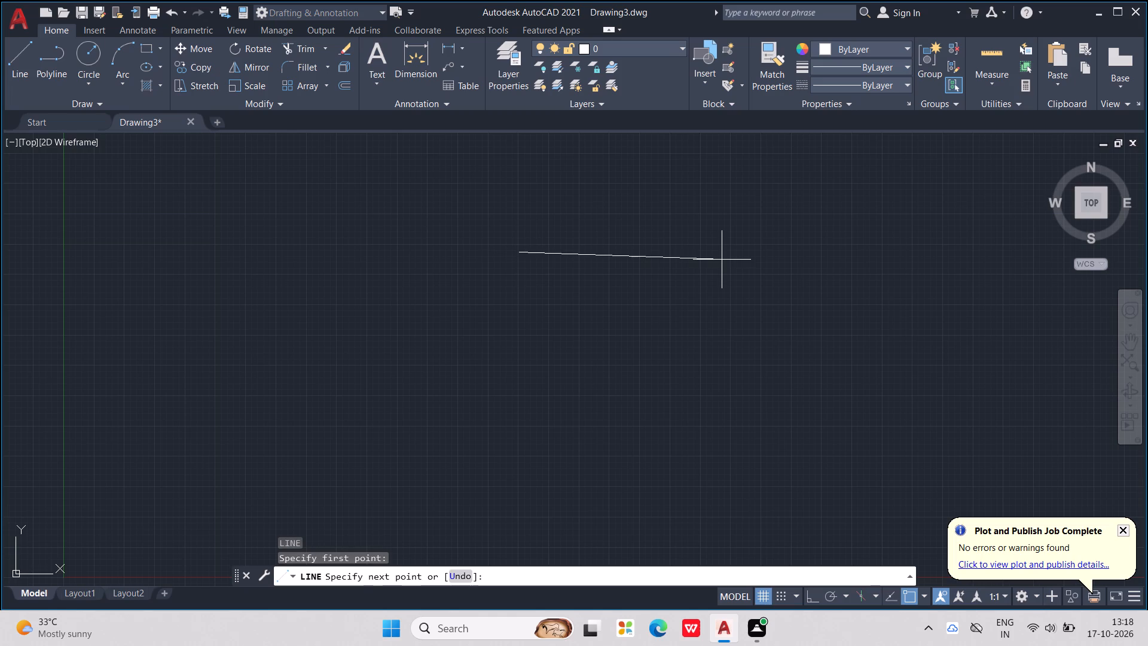
key("F8")
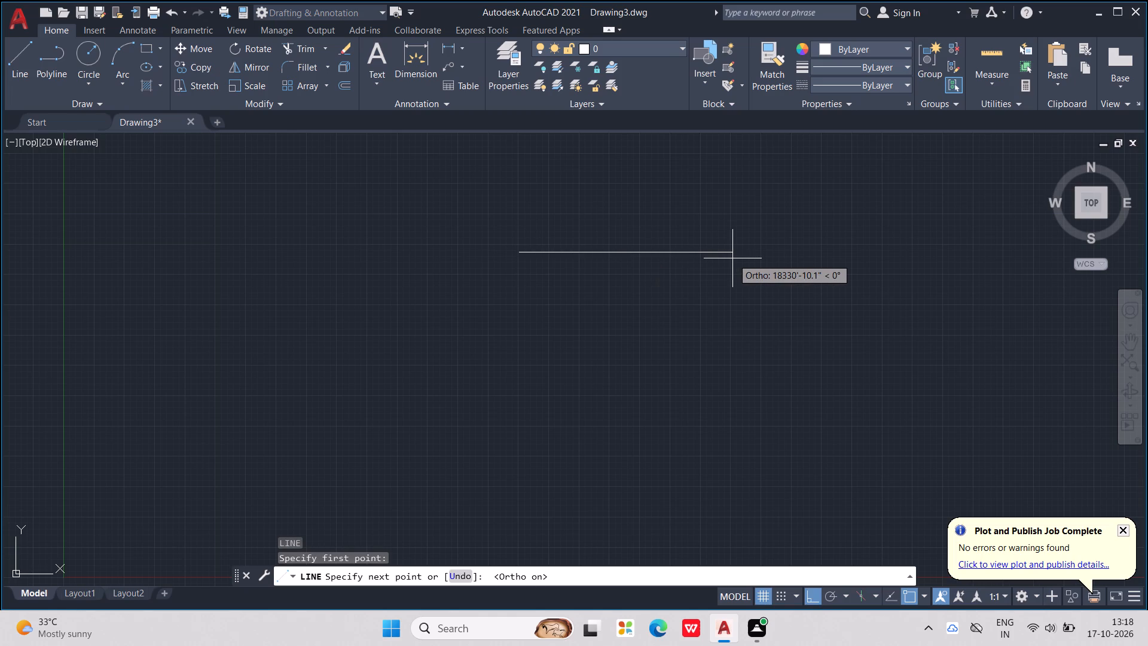
type("26'")
key("0")
key("shift+quotedbl")
key("Return")
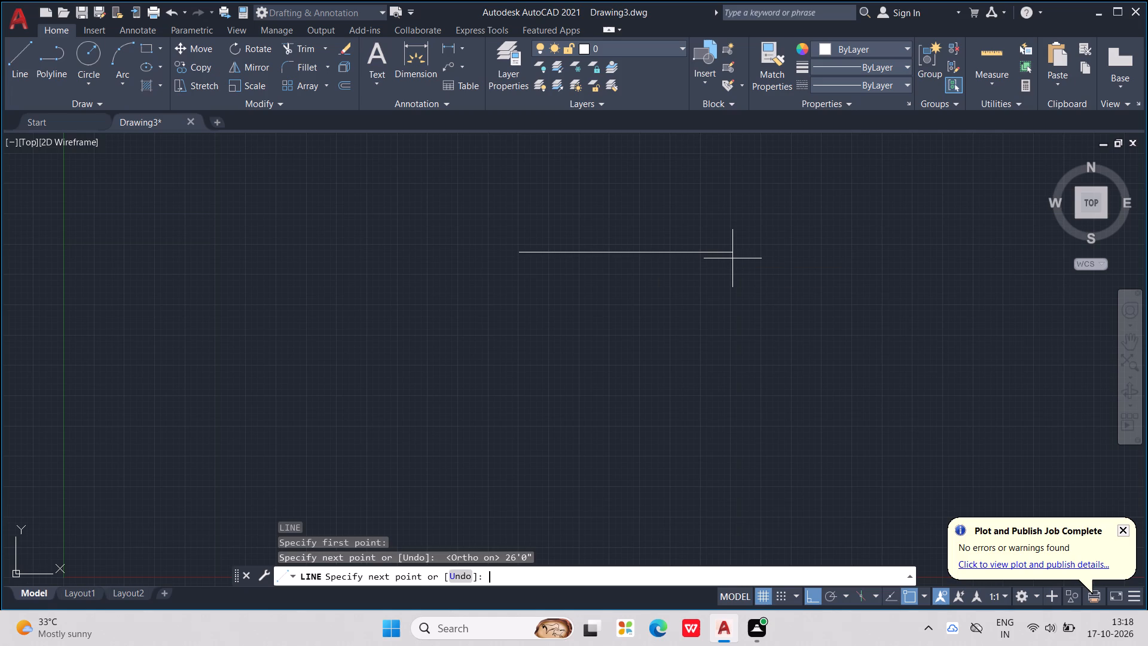
scroll(505, 290, "up", 2)
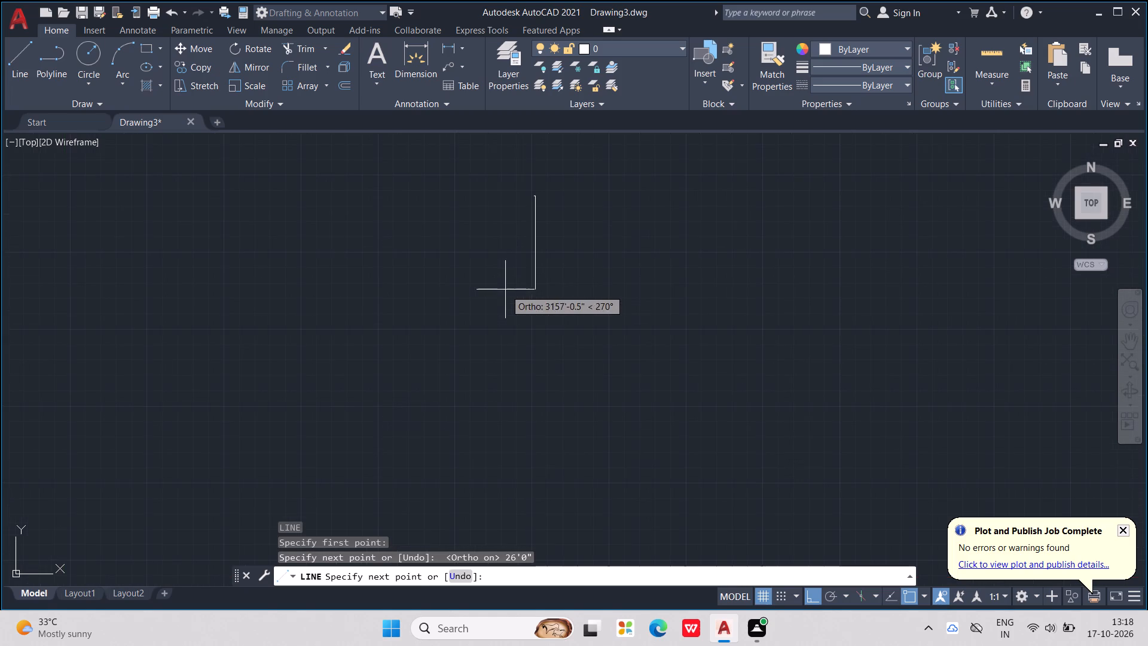
middle_click_drag(505, 290, 582, 355)
scroll(630, 252, "up", 1)
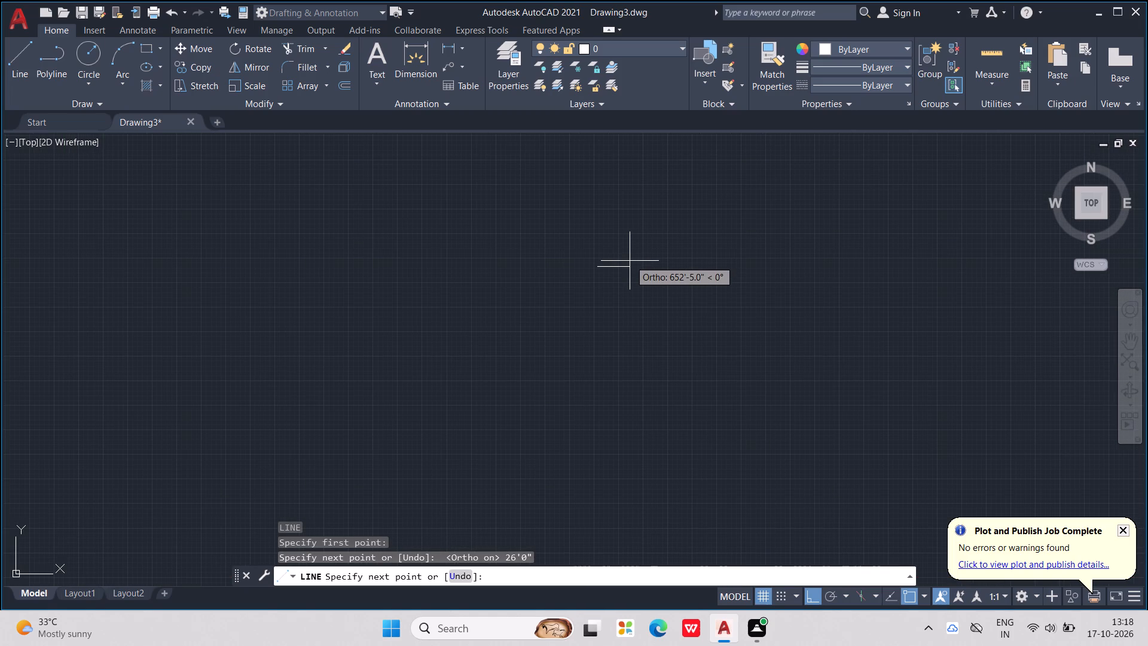
key("Escape")
key("Escape")
Erase the 26'0" horizontal line from the drawing.
left_click_drag(560, 258, 567, 342)
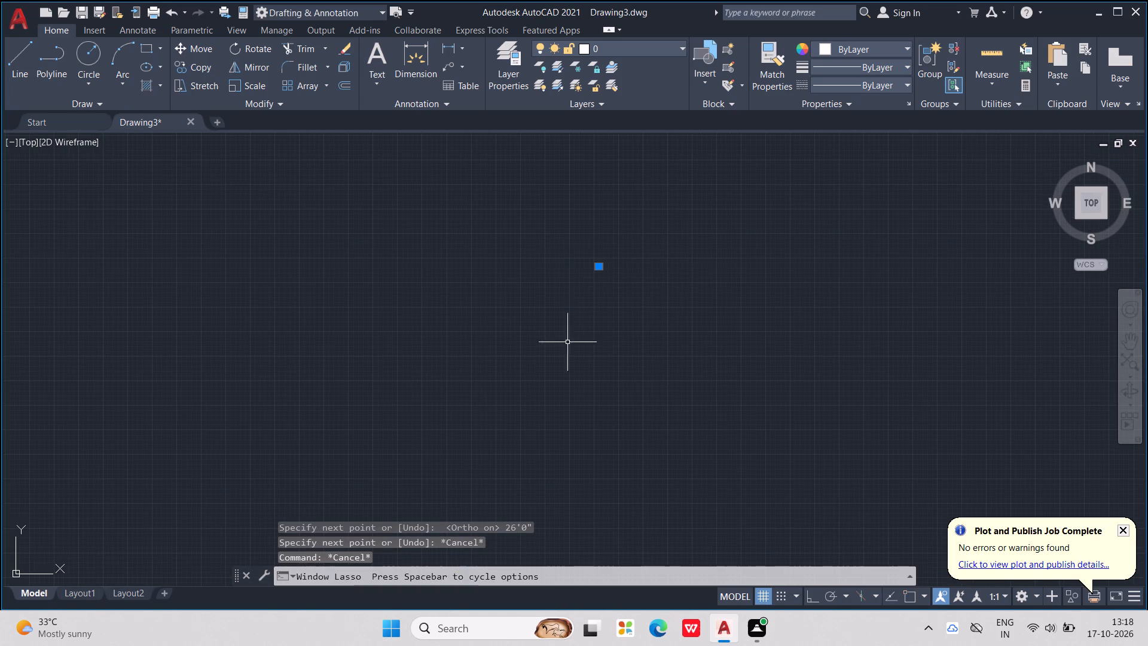
key("Delete")
Start a new outline with a horizontal top line 26'0" long, drawn toward the east.
scroll(553, 316, "up", 2)
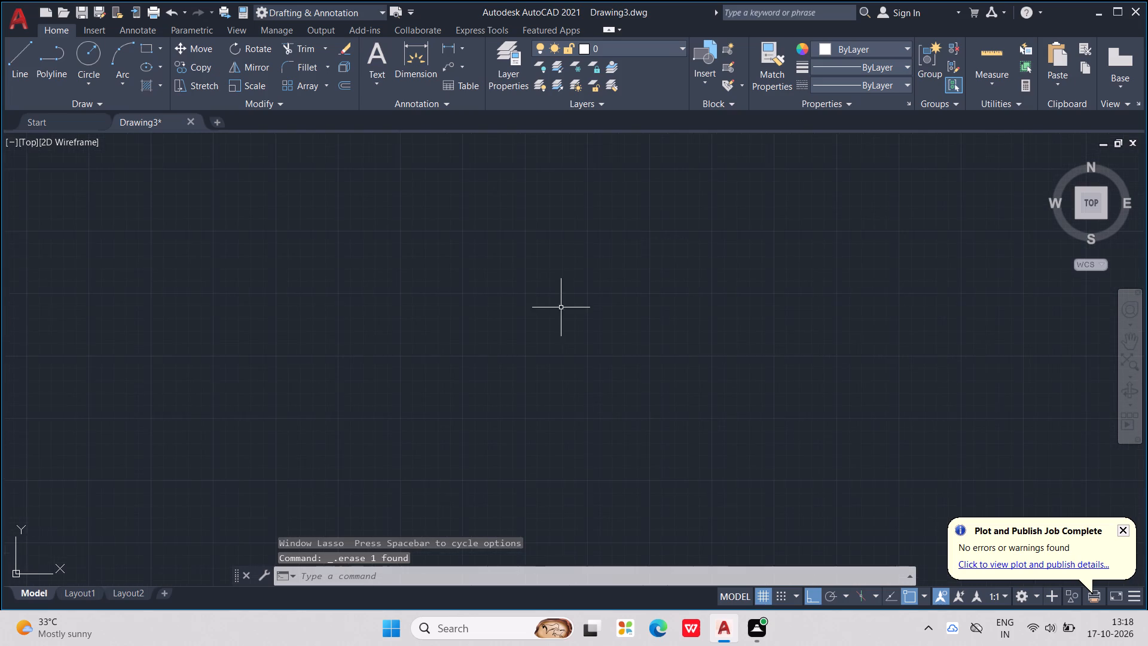
scroll(561, 307, "up", 2)
key("l")
key("Return")
left_click(555, 279)
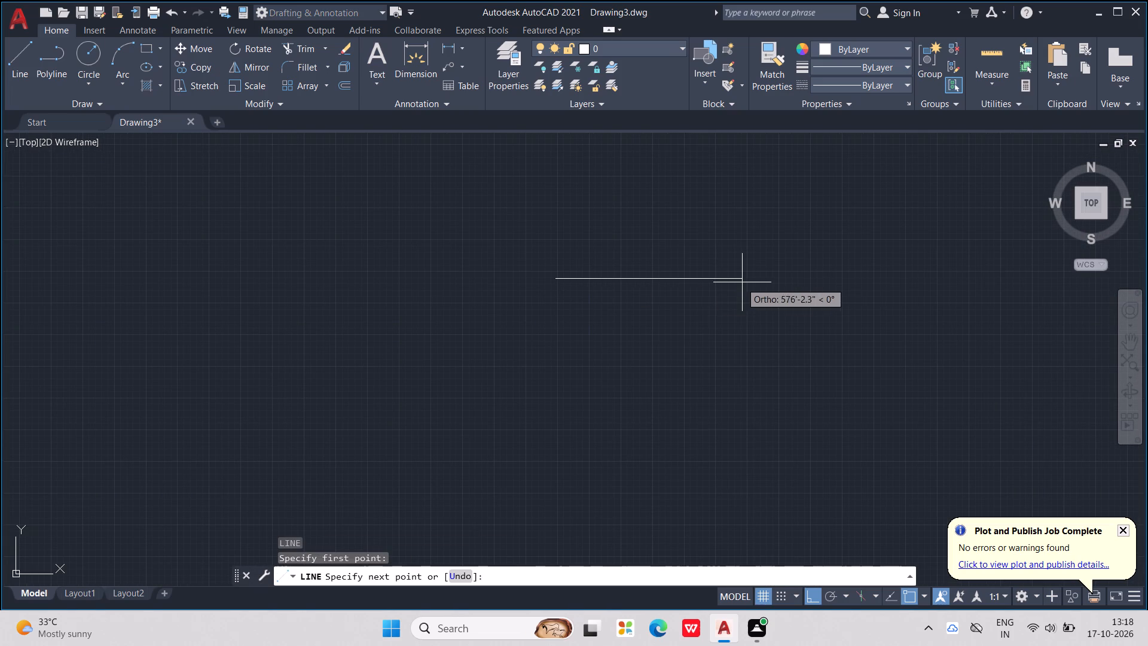
type("26'3\"")
key("BackSpace")
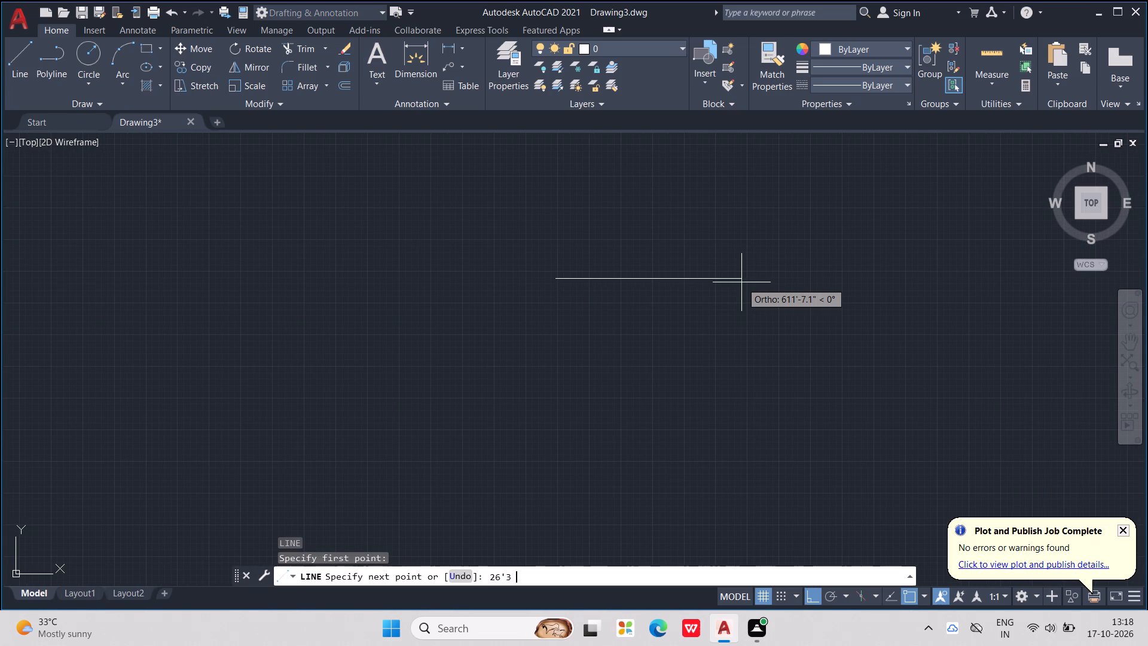
key("BackSpace")
type("0\"")
key("Return")
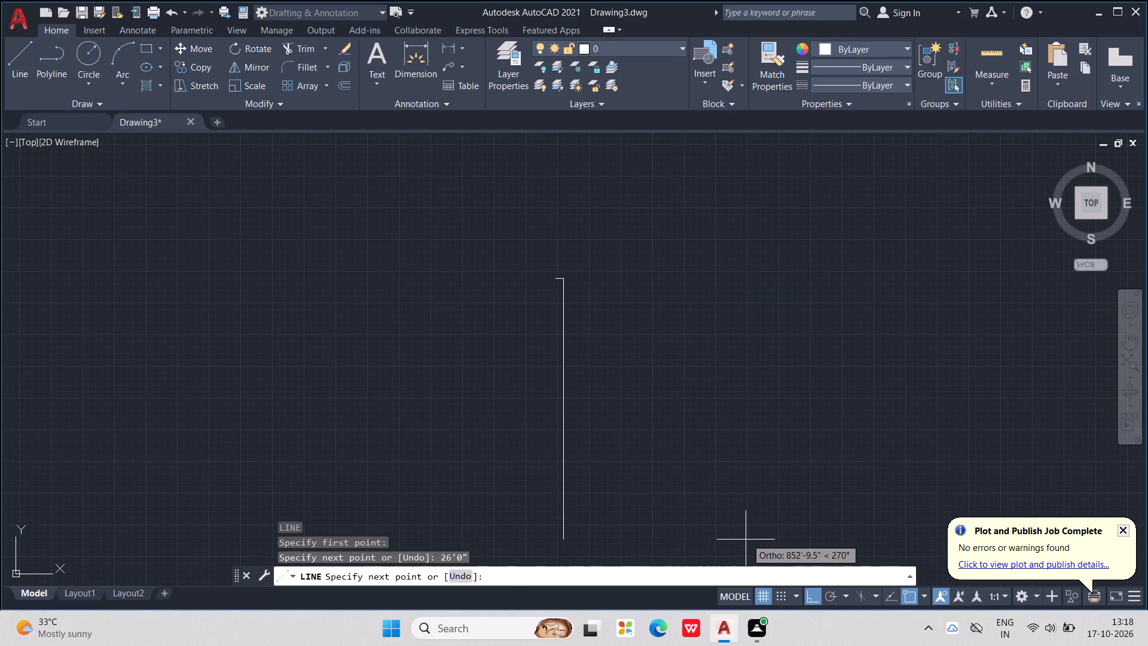
Complete the rectangular outline with a 36' line downward, a 26' line back west, and a closing line to the start point.
middle_click_drag(578, 342, 578, 342)
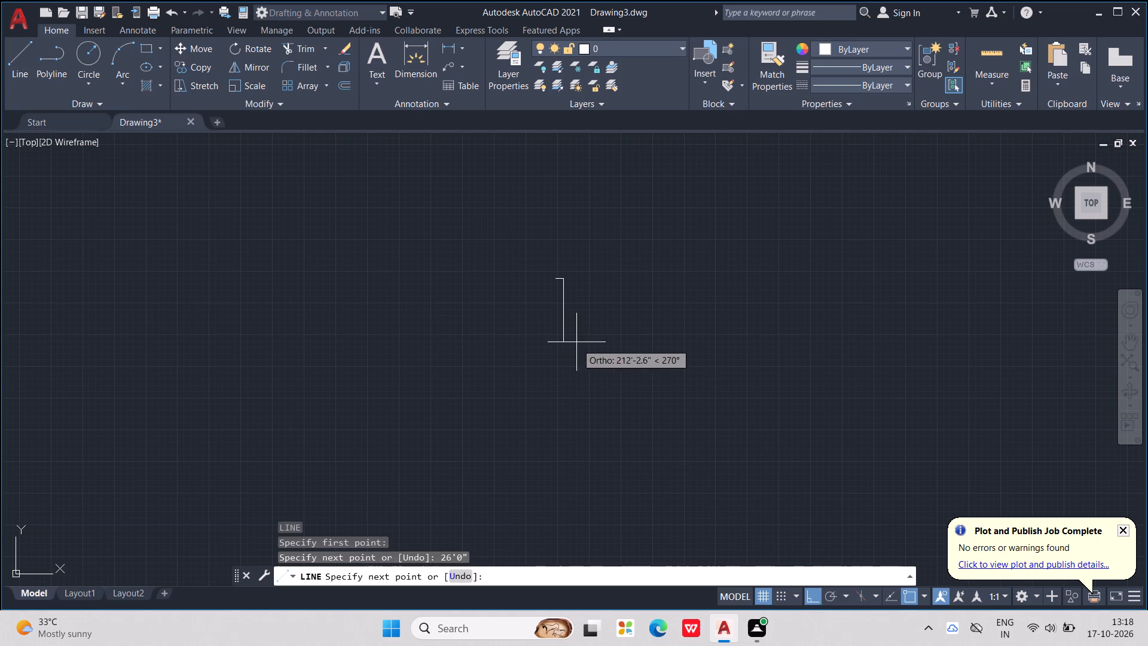
middle_click_drag(578, 342, 655, 377)
scroll(649, 361, "up", 3)
middle_click_drag(646, 345, 682, 367)
scroll(658, 358, "down", 1)
scroll(671, 269, "up", 2)
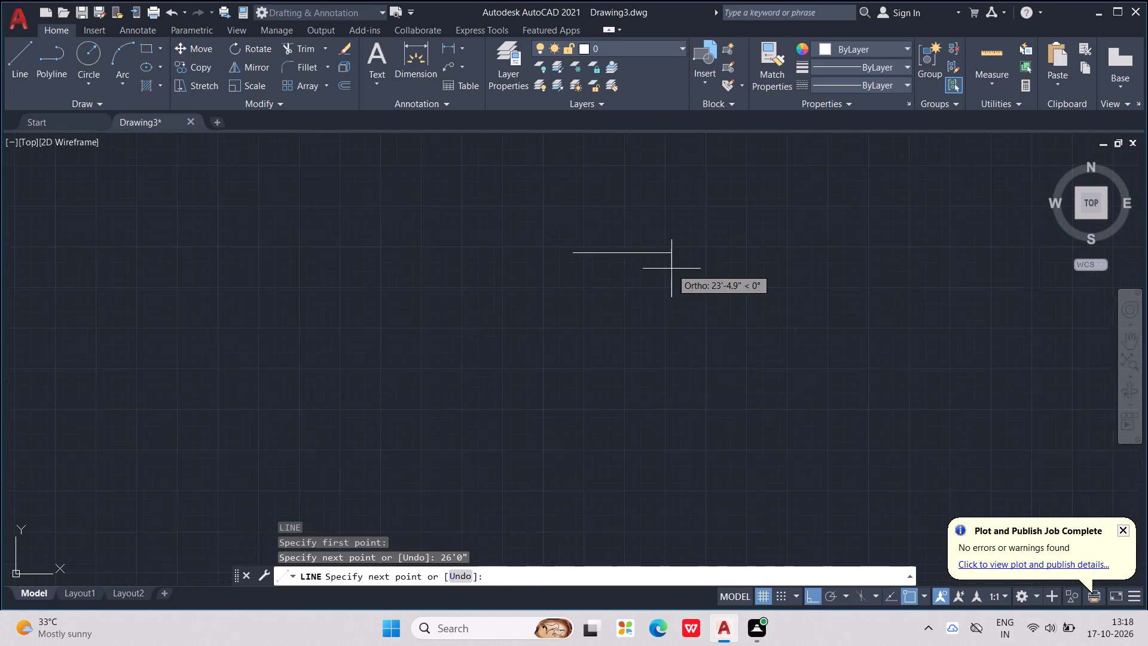
scroll(671, 269, "up", 1)
middle_click_drag(669, 266, 768, 314)
scroll(804, 304, "up", 1)
middle_click_drag(820, 301, 840, 301)
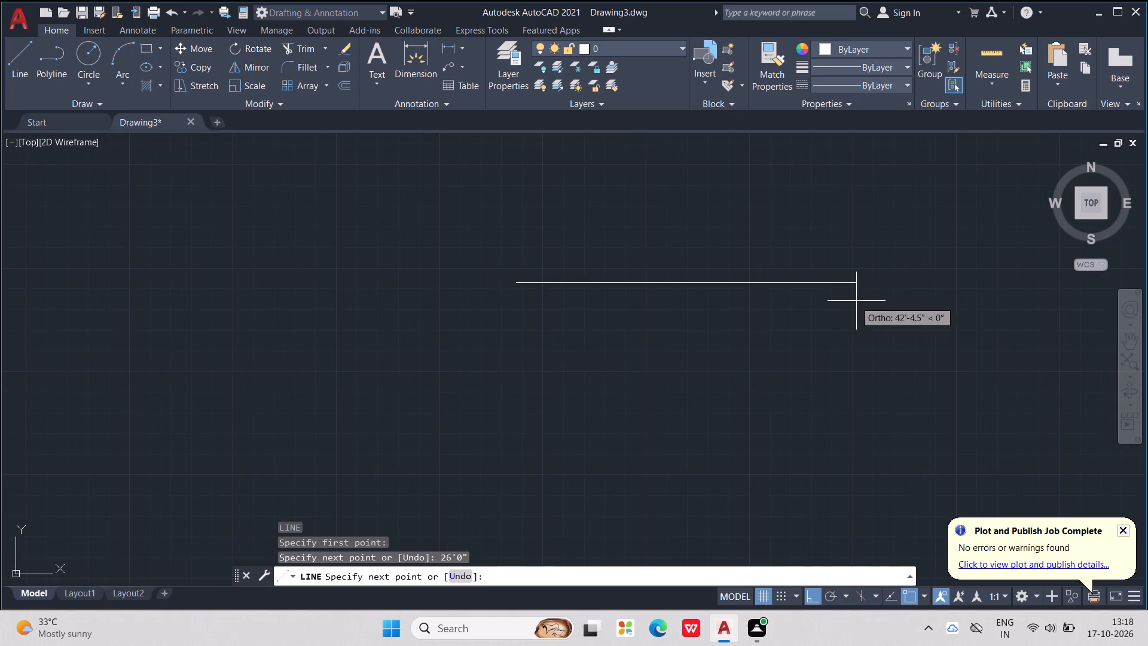
middle_click_drag(553, 371, 561, 366)
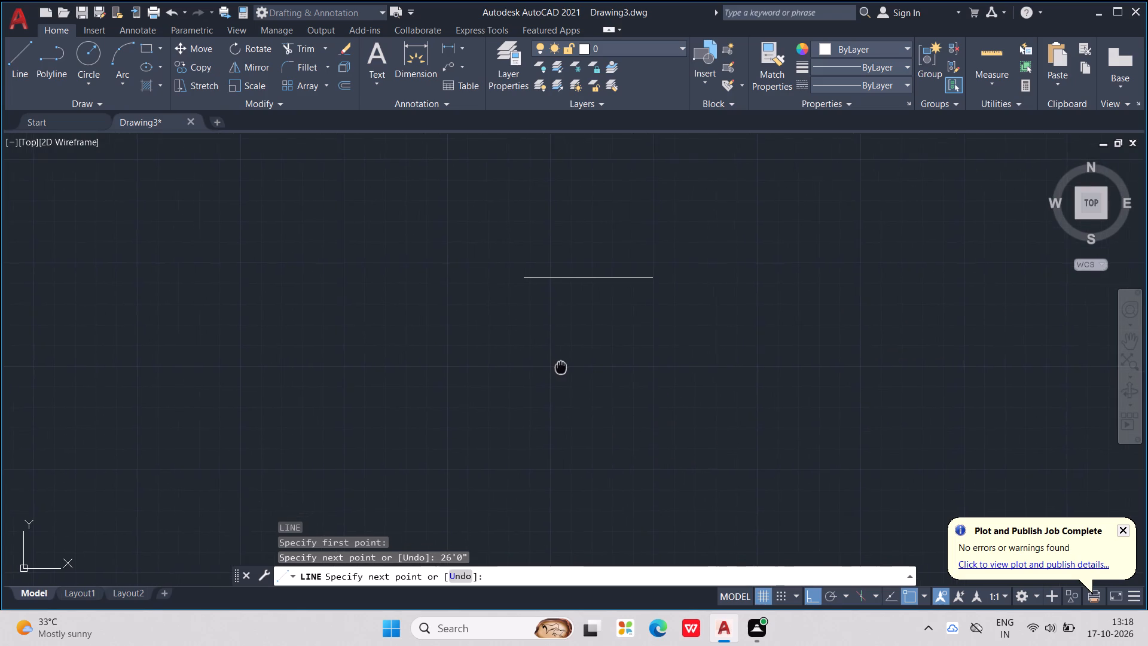
middle_click_drag(561, 366, 639, 441)
scroll(677, 418, "up", 1)
middle_click_drag(680, 406, 644, 373)
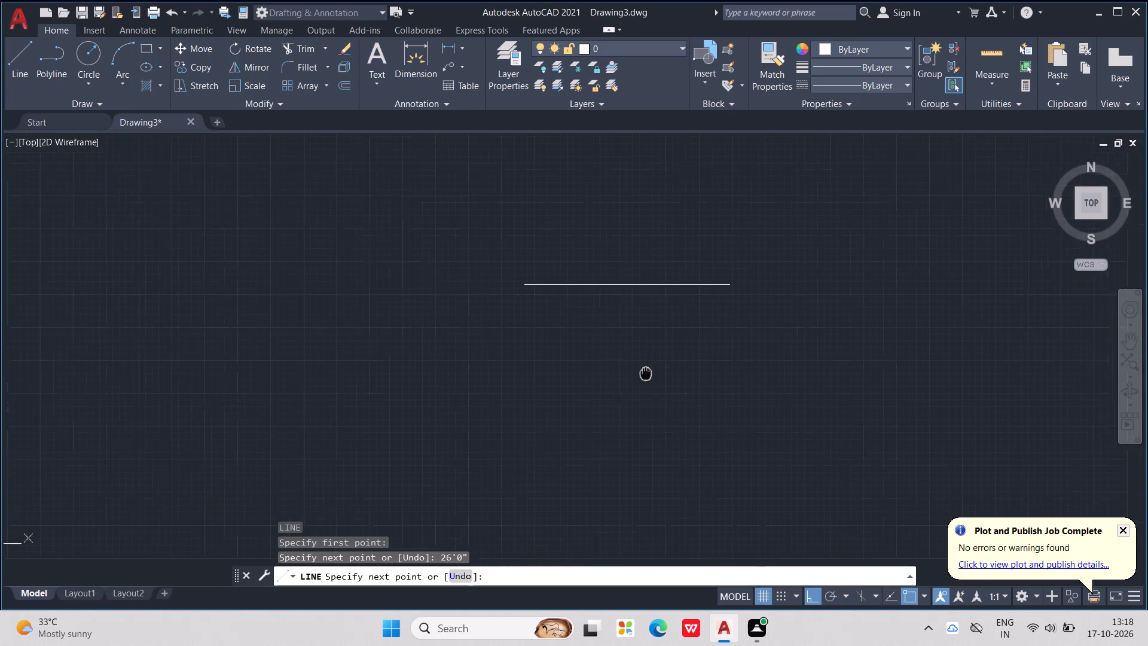
middle_click_drag(644, 373, 605, 348)
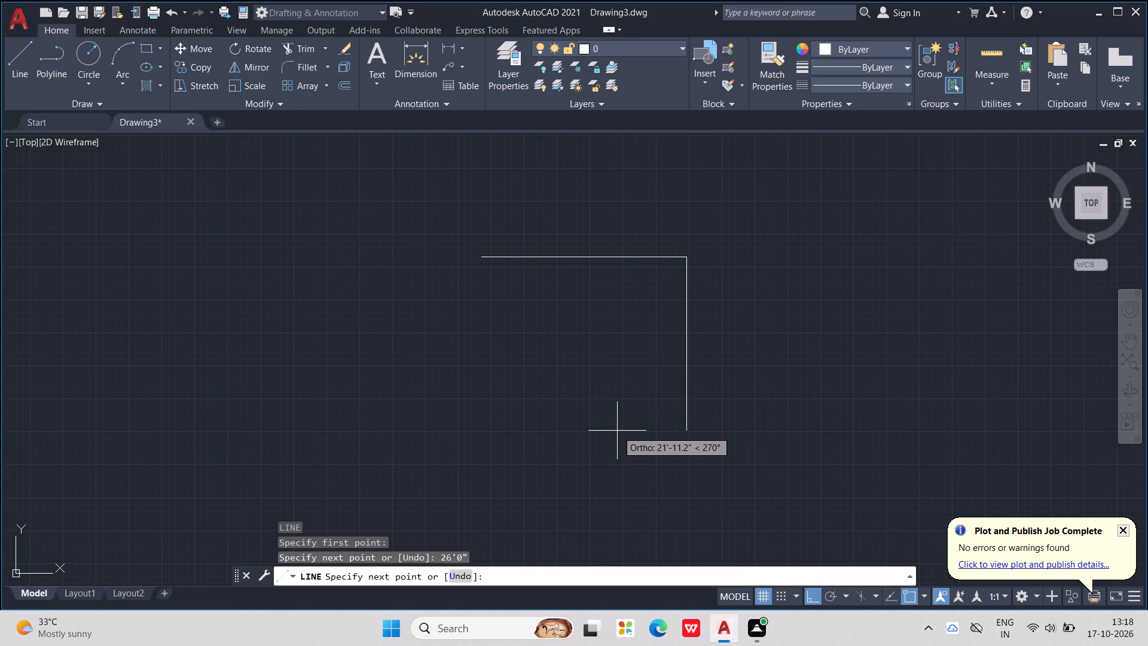
type("36'")
key("Return")
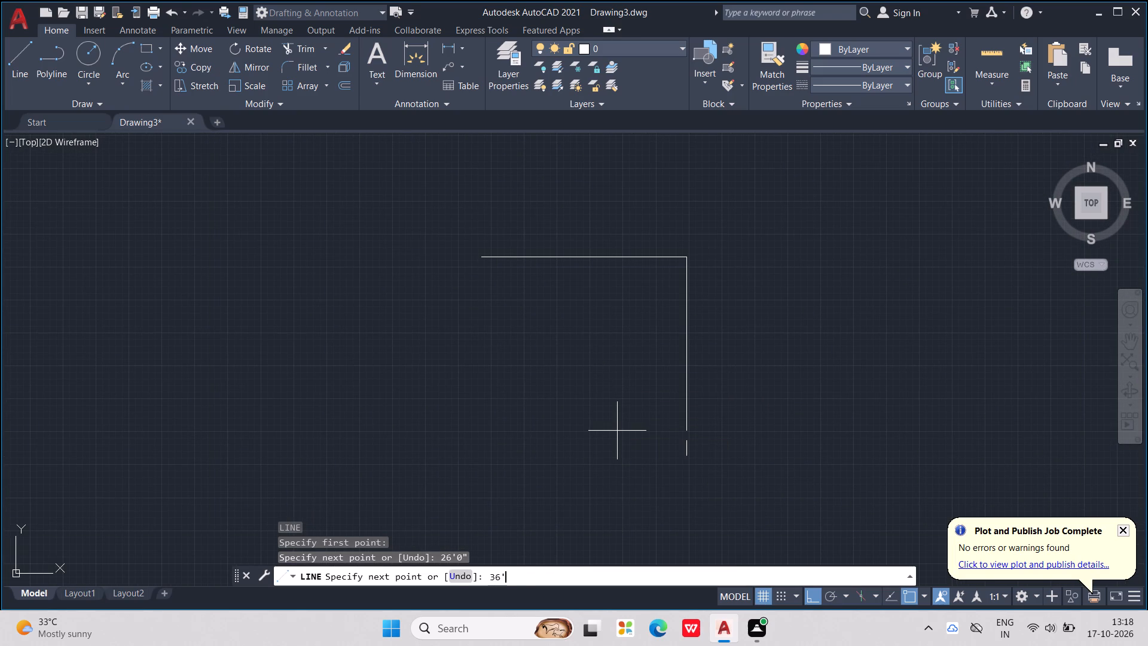
scroll(614, 429, "down", 1)
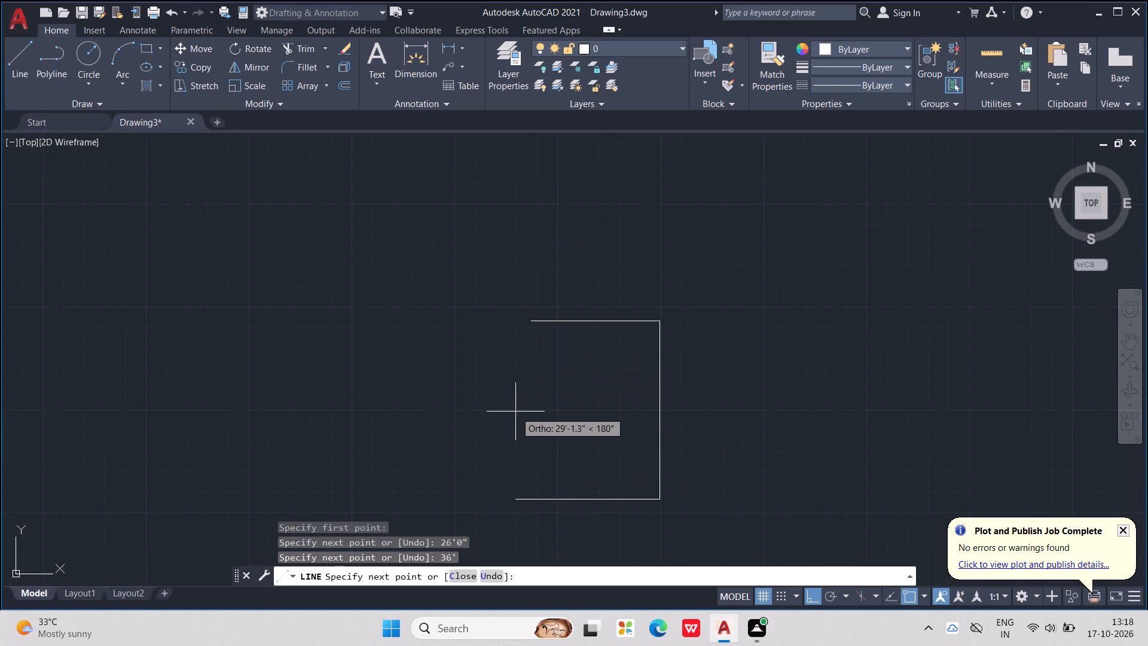
type("26'")
key("Return")
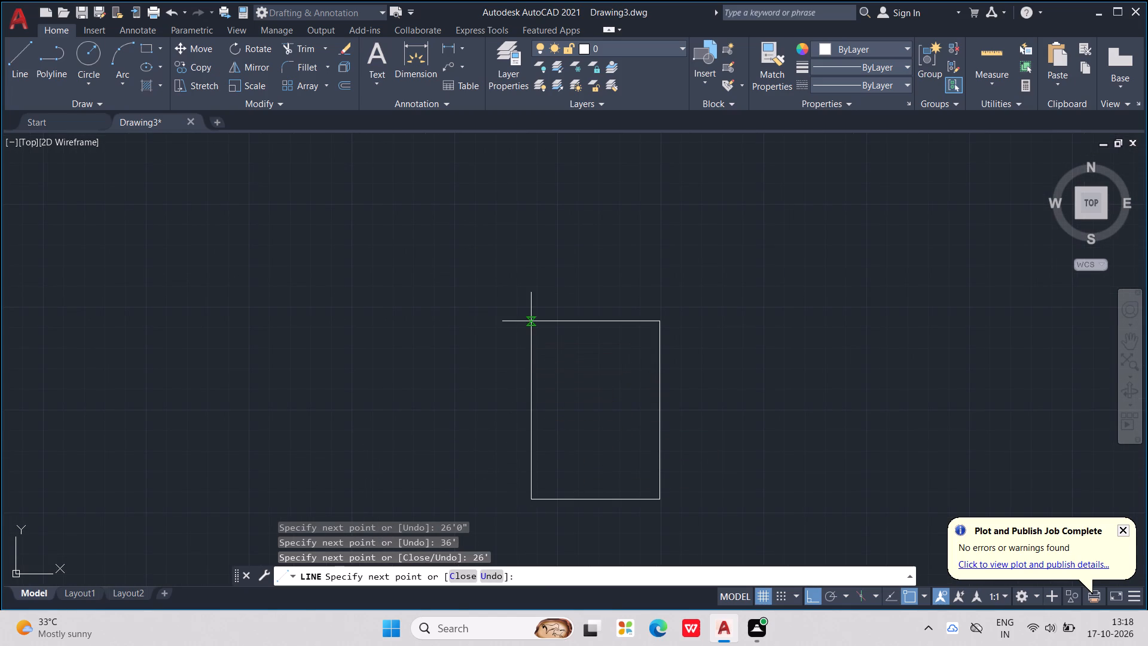
left_click(531, 321)
key("Escape")
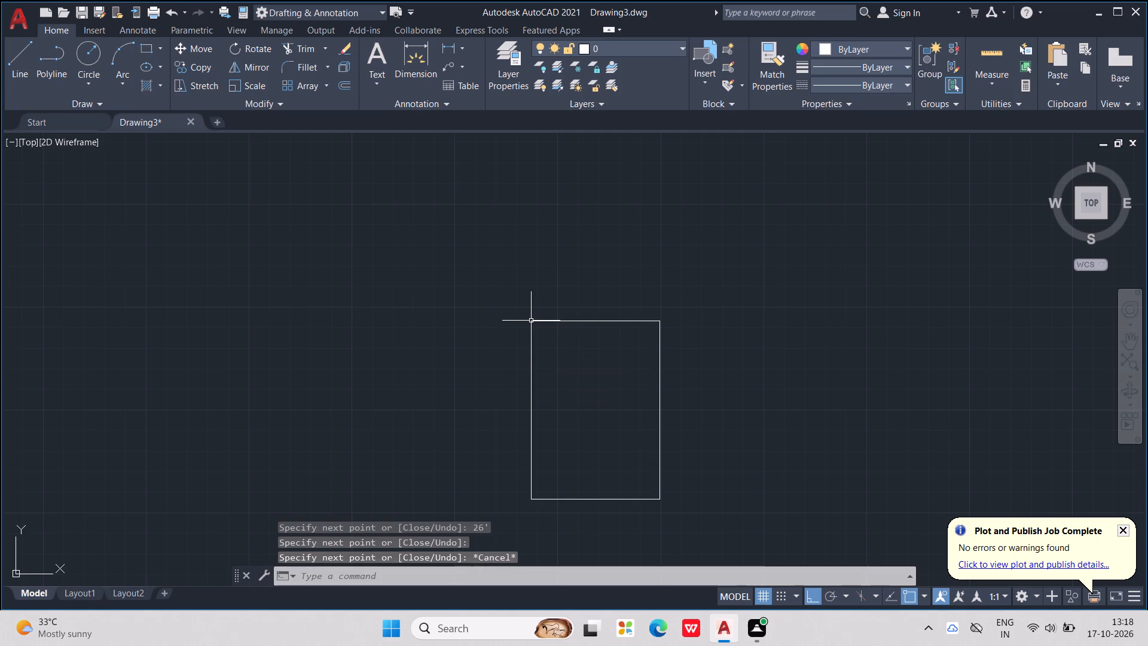
key("Escape")
key("Escape")
key("Escape")
key("Escape")
key("Escape")
Offset all four sides of the rectangle 9" inward to form the wall thickness.
type("OFF")
key("Return")
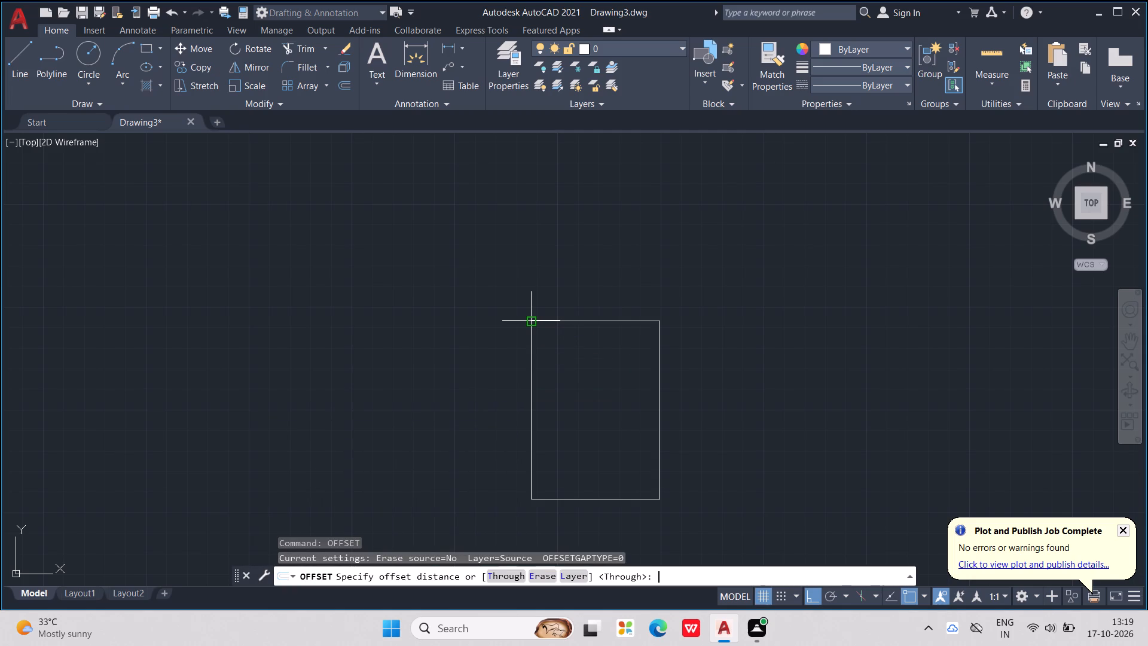
type("9\"")
key("Return")
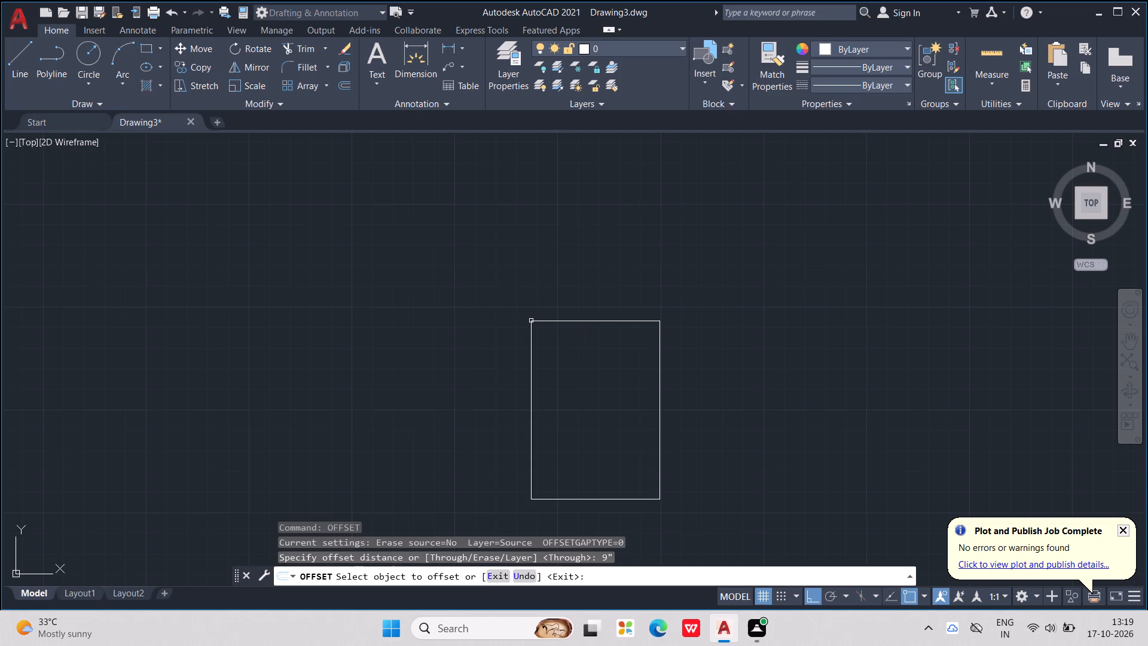
left_click(593, 320)
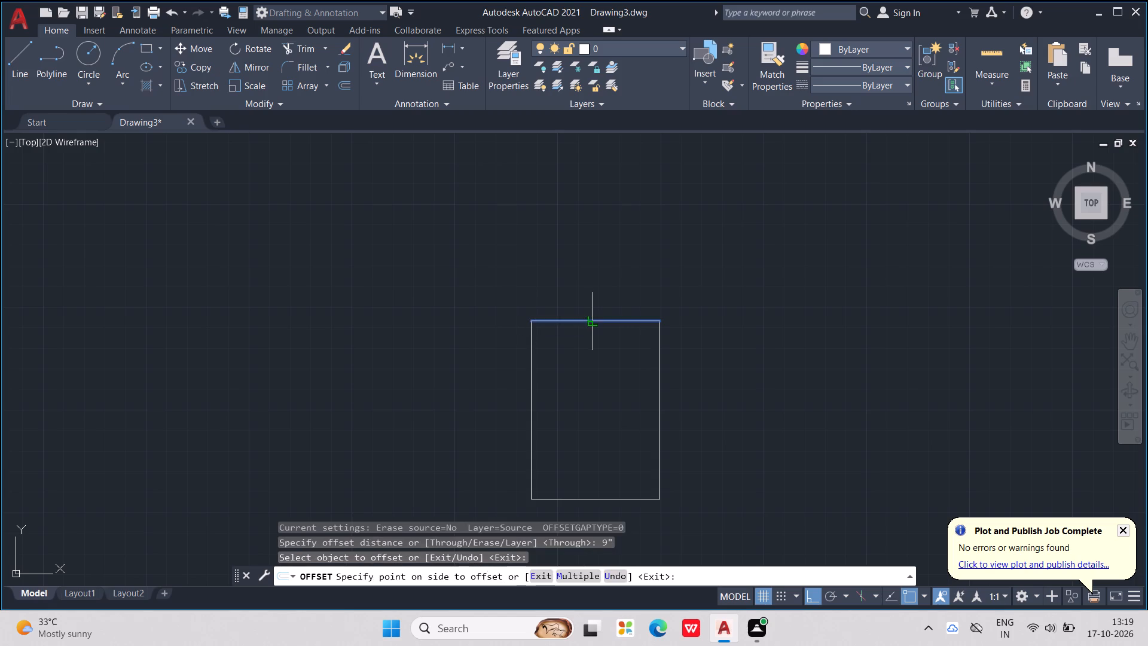
left_click(600, 370)
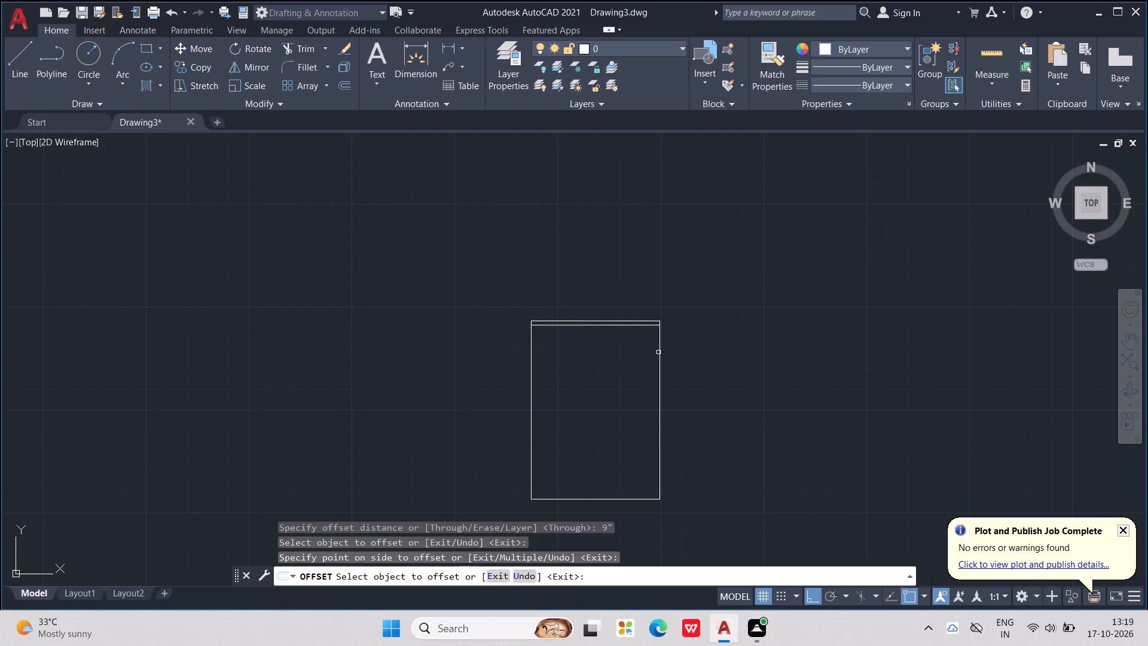
left_click(659, 352)
left_click(581, 373)
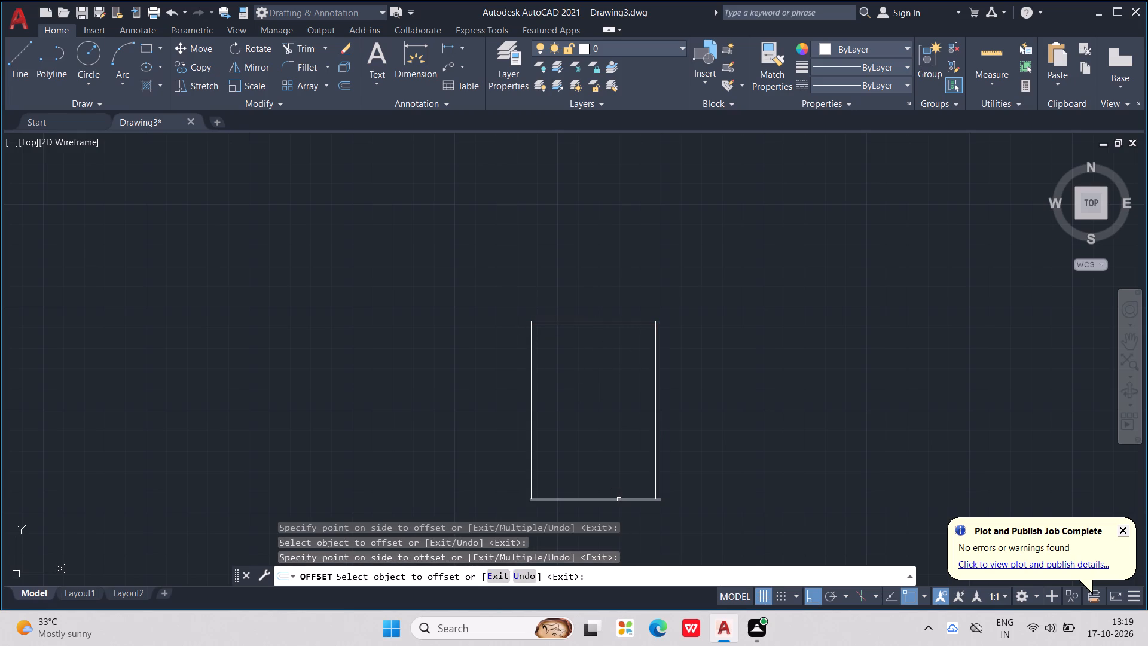
left_click(619, 499)
left_click(612, 463)
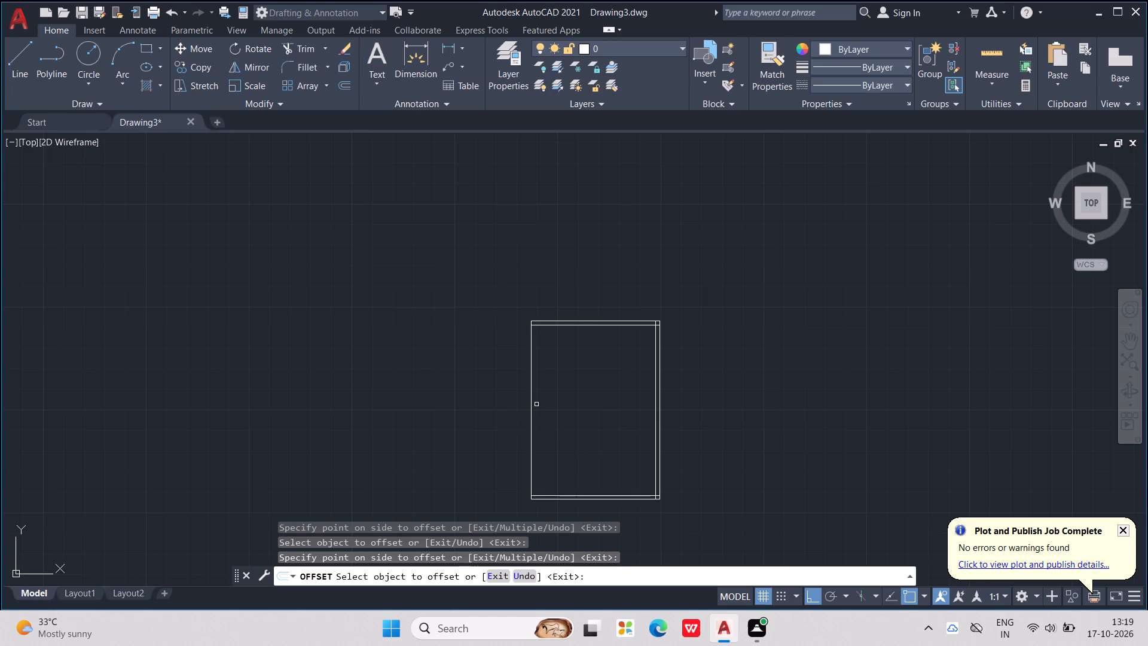
left_click(529, 401)
left_click(585, 396)
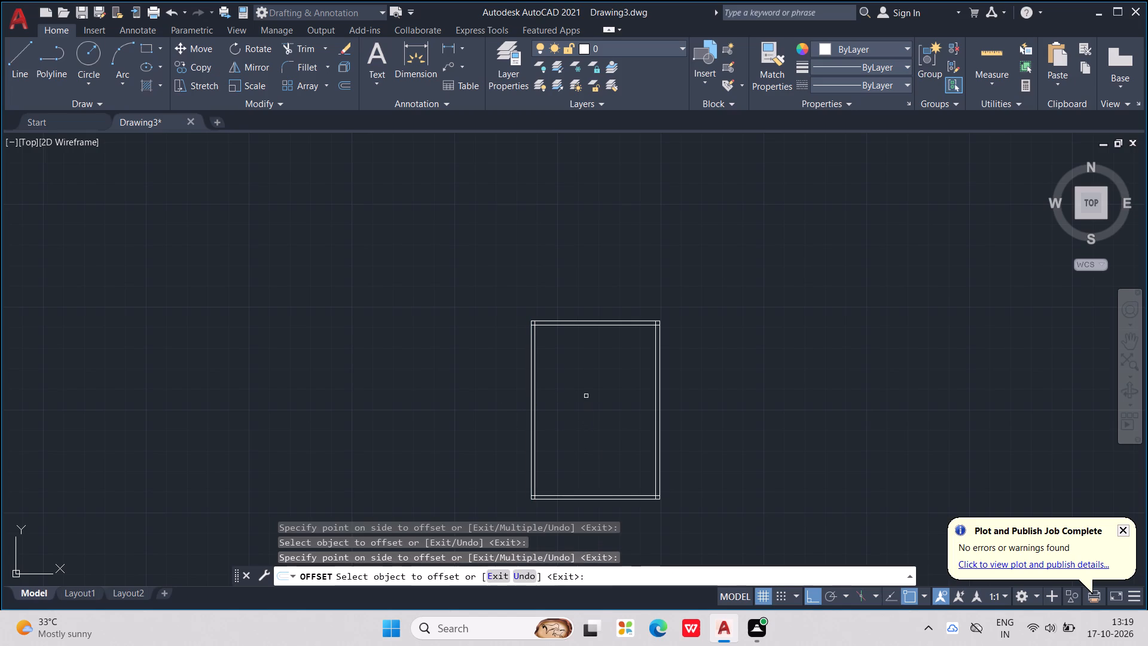
key("Escape")
key("Escape")
key("Escape")
key("Escape")
key("Escape")
key("Escape")
scroll(544, 313, "up", 2)
key("Escape")
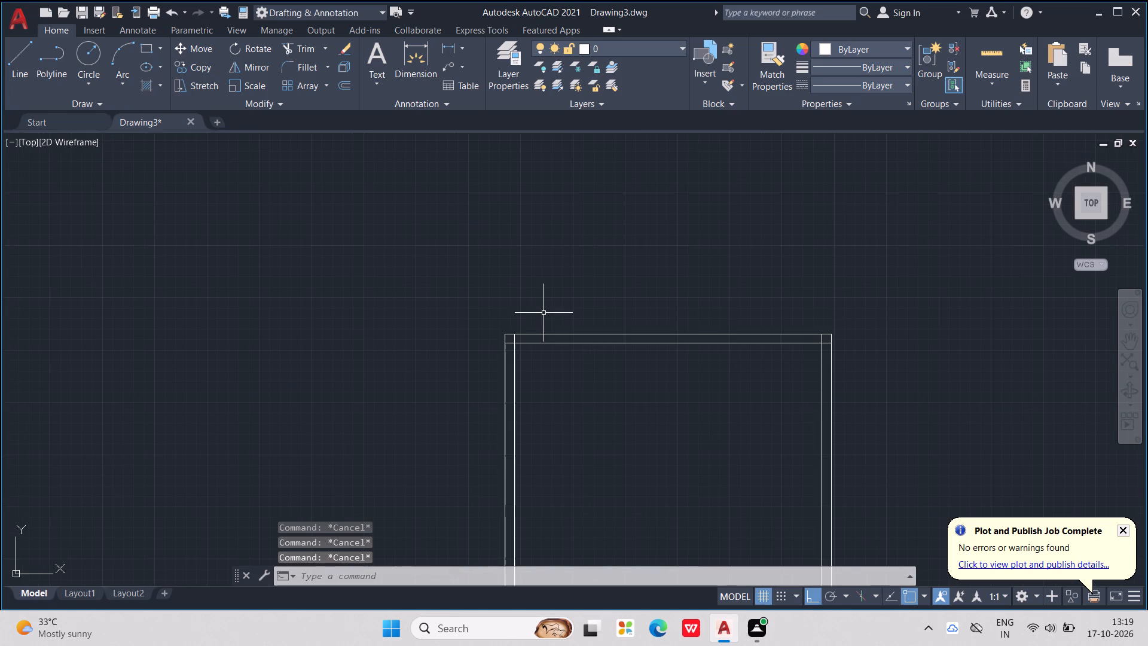
key("Escape")
key("Escape")
Trim the overlapping inner line ends at the upper-left corner of the 9" walls.
type("TR")
key("Return")
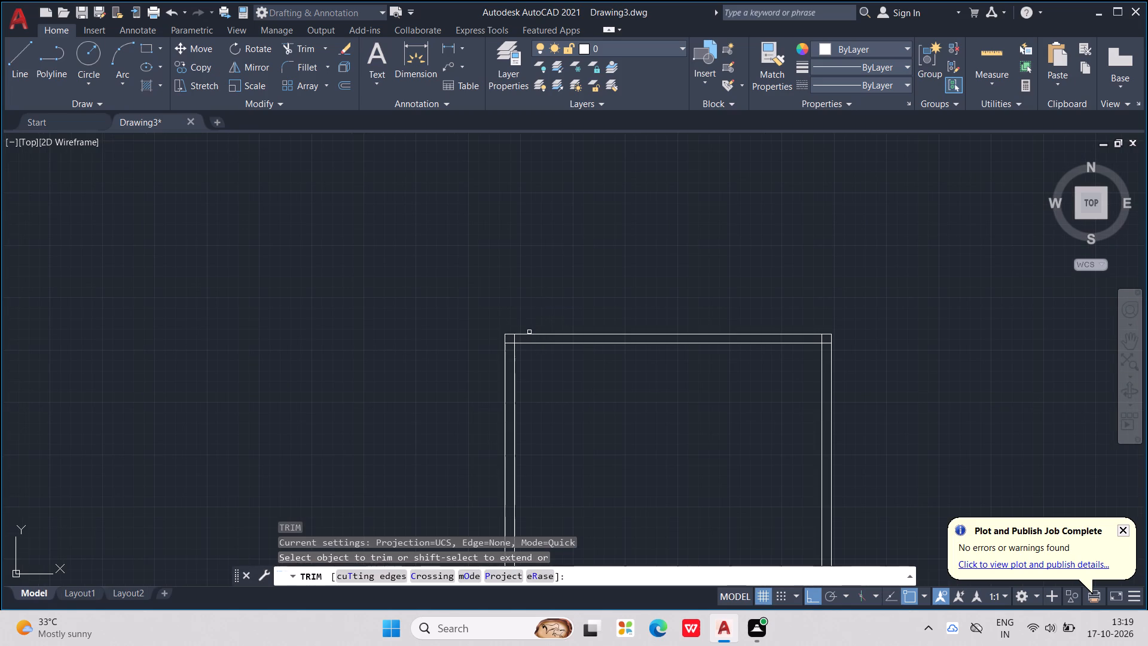
scroll(525, 345, "up", 3)
left_click_drag(527, 322, 526, 321)
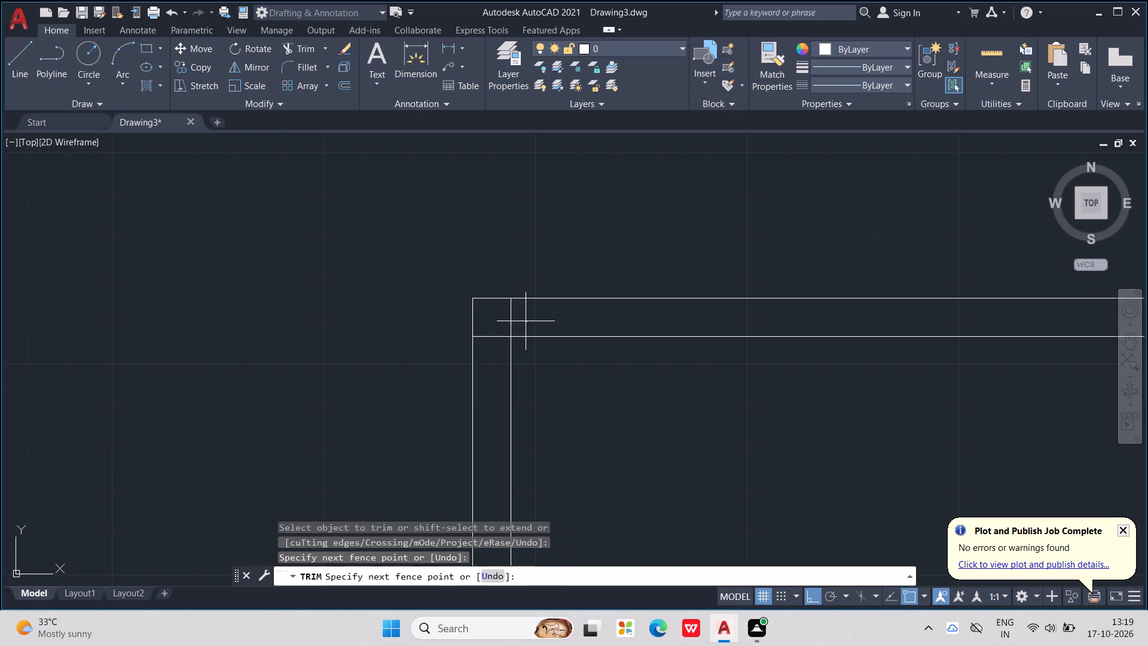
left_click_drag(526, 321, 490, 342)
scroll(546, 355, "down", 1)
scroll(633, 388, "down", 1)
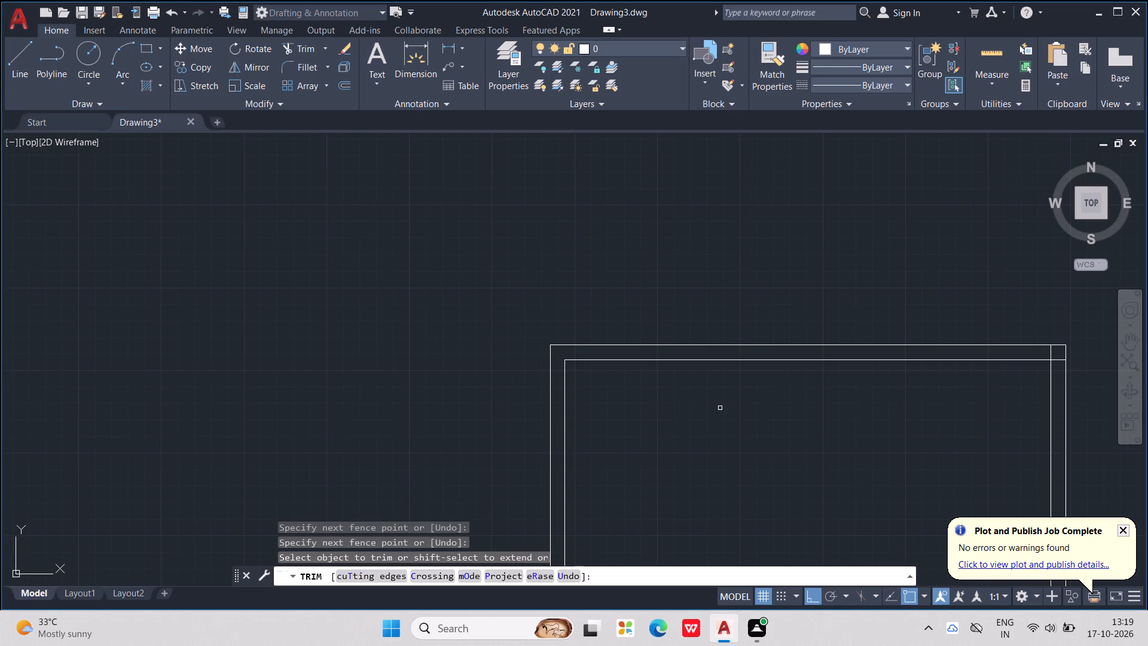
Trim the overlapping inner line ends at the upper-right corner of the 9" walls.
middle_click_drag(728, 408, 387, 325)
scroll(718, 408, "down", 1)
scroll(600, 312, "up", 2)
scroll(565, 264, "up", 3)
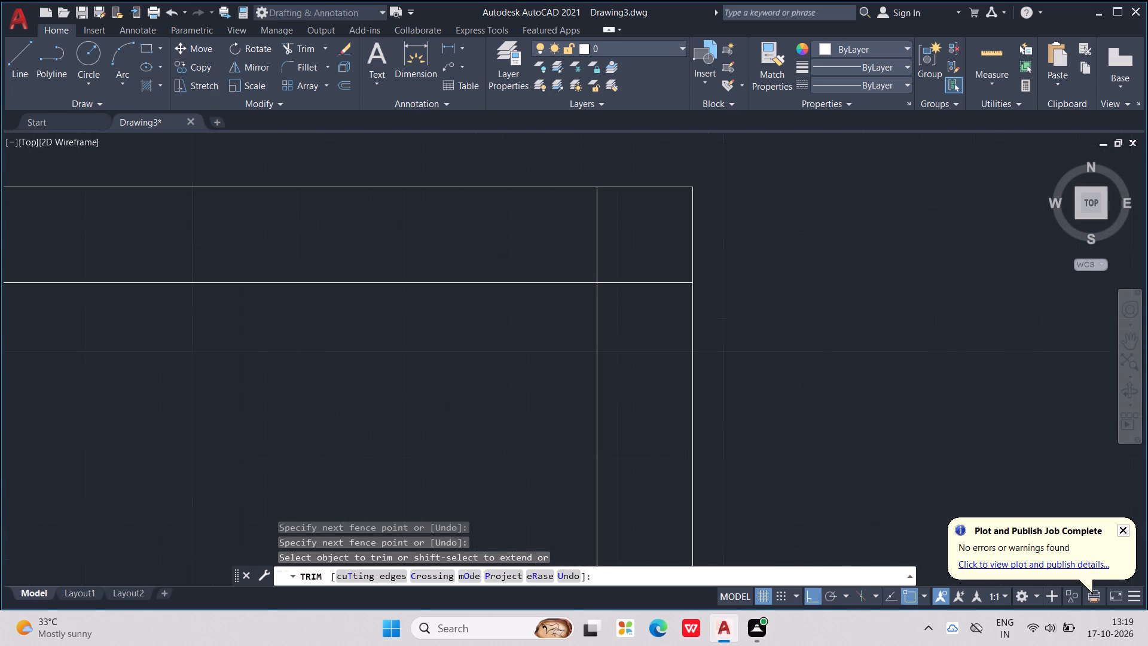
left_click_drag(598, 261, 654, 292)
left_click_drag(646, 268, 651, 319)
Trim the overlapping inner line ends at the lower-right corner of the 9" walls.
scroll(648, 307, "down", 2)
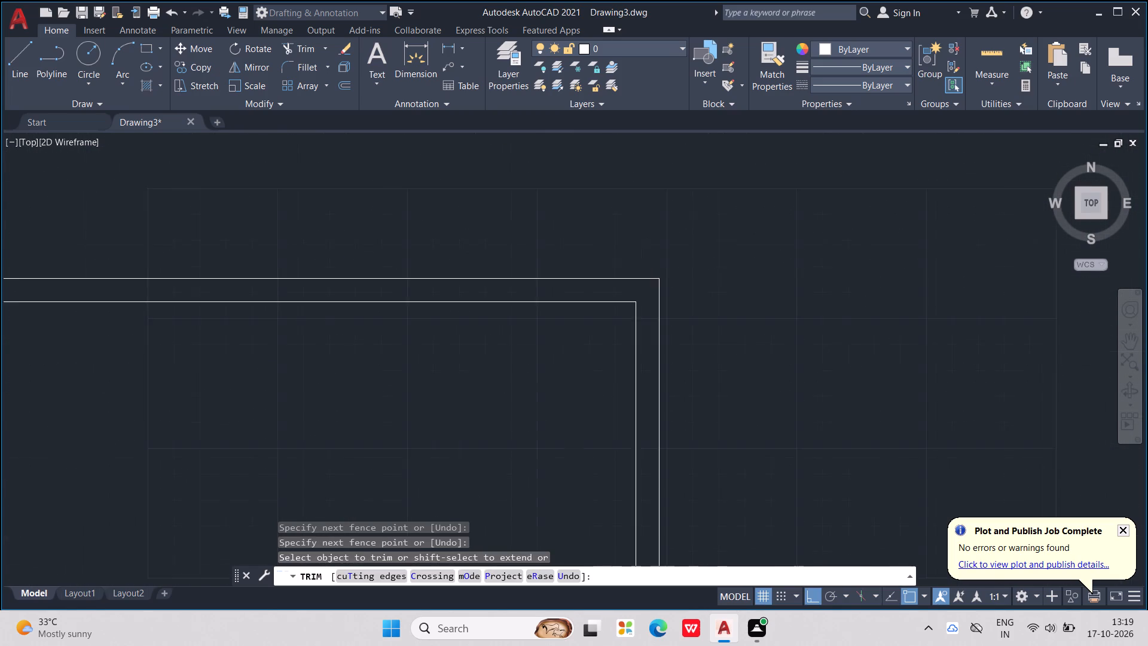
scroll(648, 307, "down", 4)
middle_click_drag(743, 365, 773, 248)
scroll(665, 452, "up", 1)
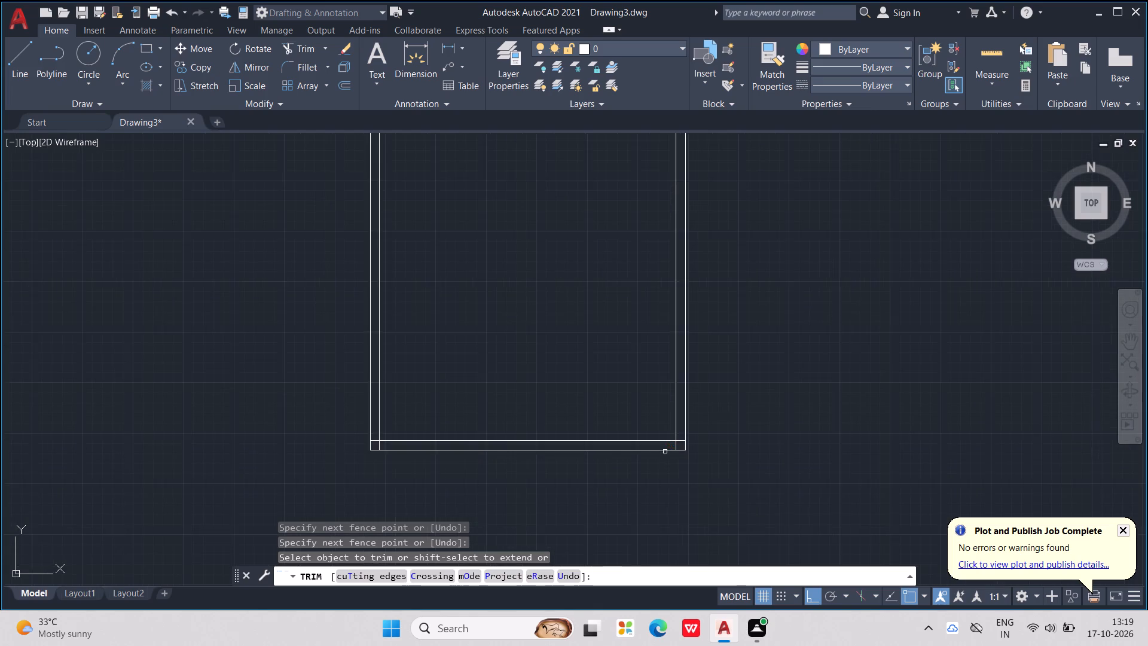
scroll(664, 452, "up", 5)
left_click_drag(732, 407, 652, 487)
Trim the overlapping inner line ends at the lower-left corner of the walls and end the Trim command.
scroll(648, 467, "down", 3)
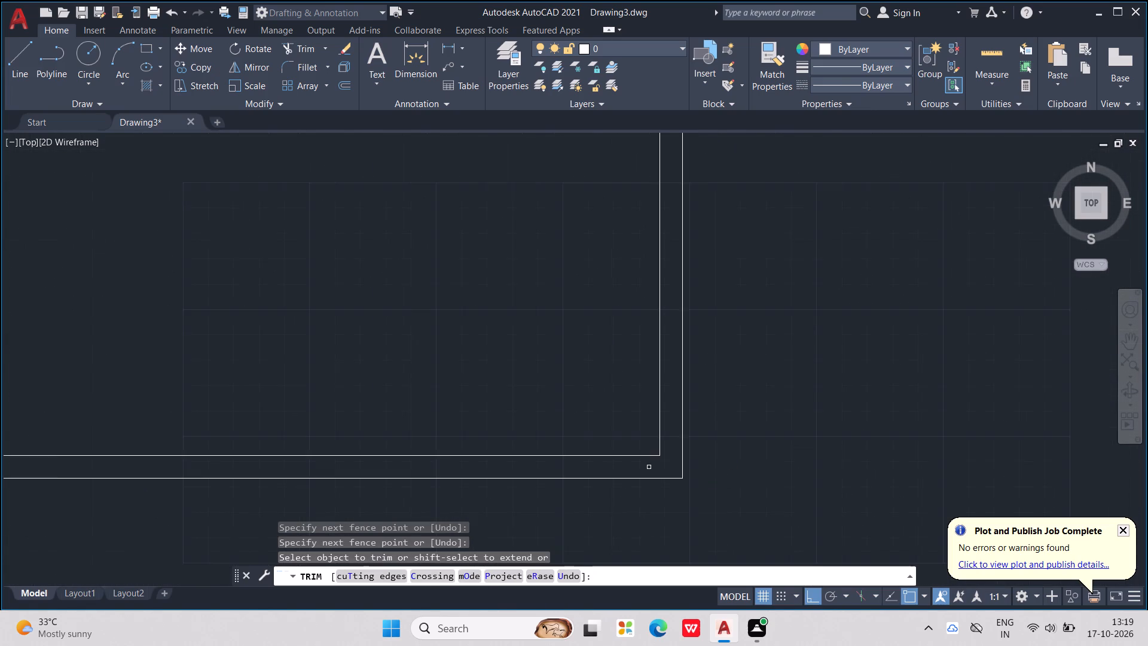
scroll(650, 464, "down", 3)
middle_click_drag(684, 489, 902, 449)
scroll(662, 431, "up", 2)
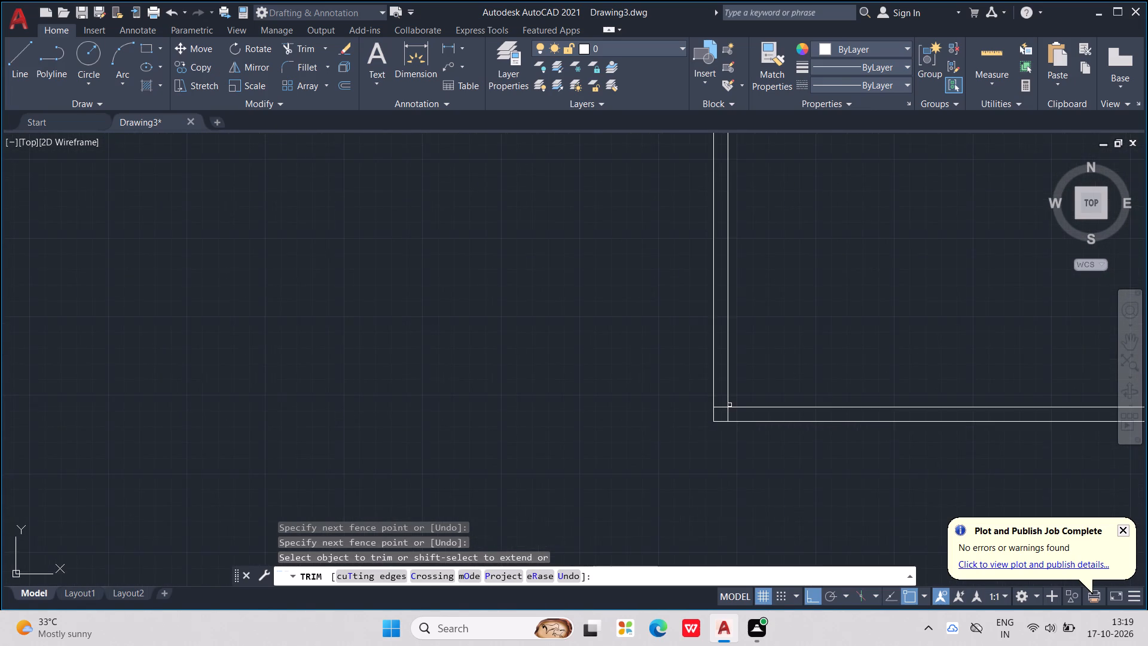
scroll(732, 403, "up", 4)
left_click(591, 406)
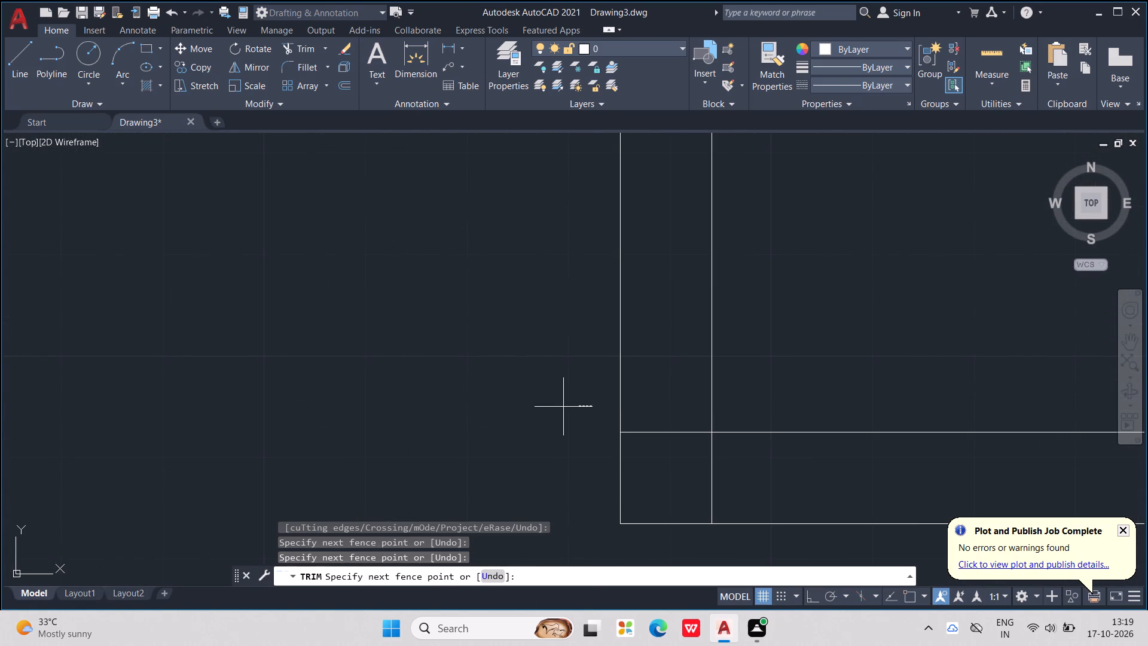
left_click(563, 407)
left_click_drag(649, 404, 761, 468)
scroll(759, 449, "down", 6)
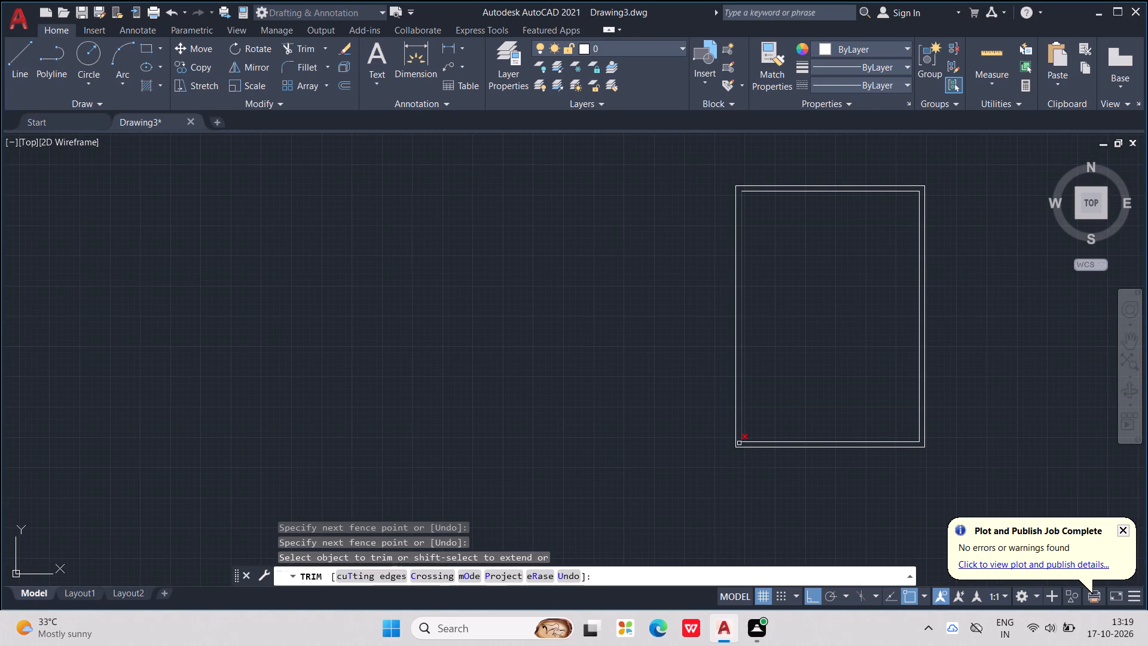
middle_click_drag(792, 368, 646, 450)
key("Escape")
key("Escape")
key("Escape")
key("Escape")
key("Escape")
key("Escape")
key("Escape")
key("Escape")
key("Escape")
key("Escape")
key("Escape")
key("Escape")
key("Escape")
key("Escape")
key("Escape")
key("Escape")
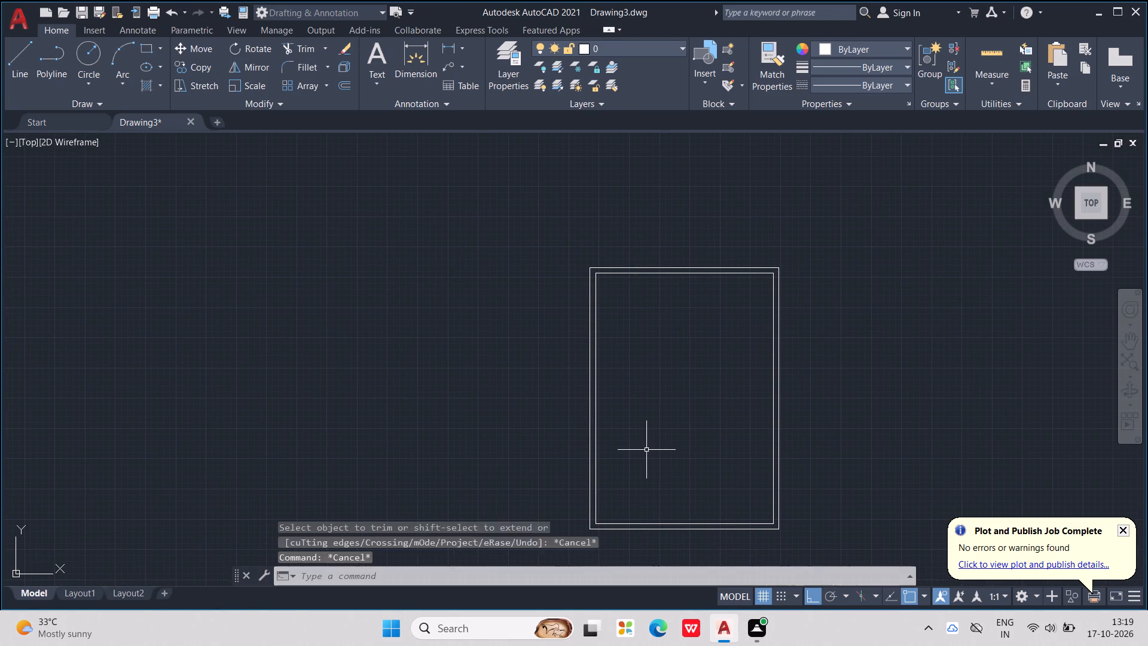
key("Escape")
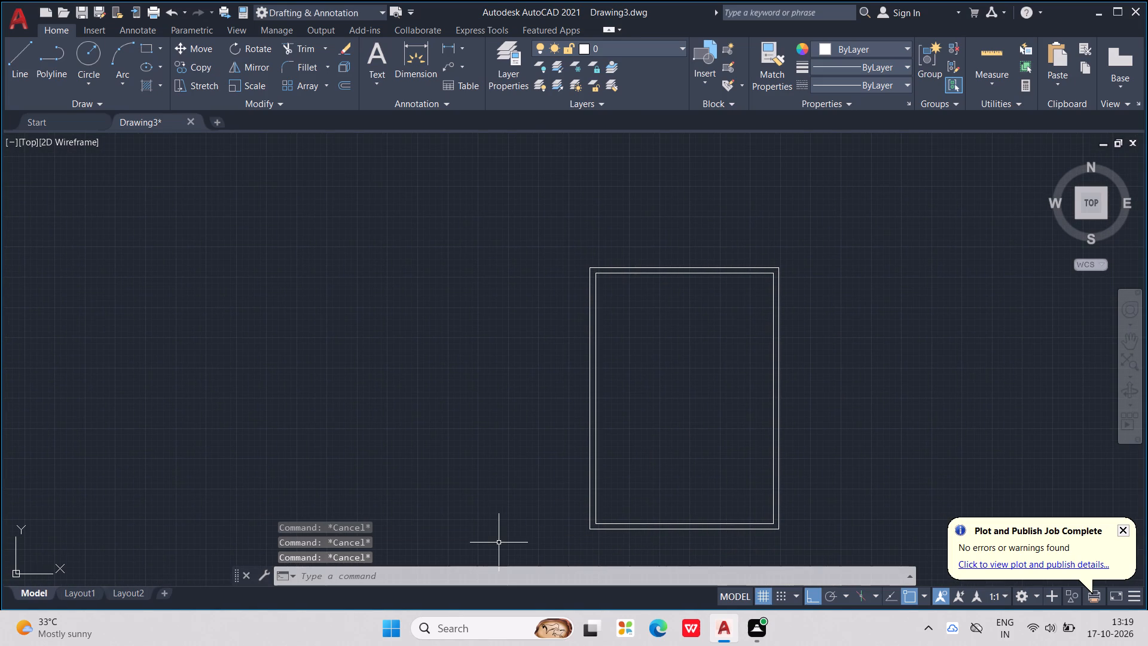
key("Escape")
key("Escape")
key("Escape")
key("Escape")
key("Escape")
Offset the inner line of the left wall 11'0" toward the inside of the building.
type("OFF")
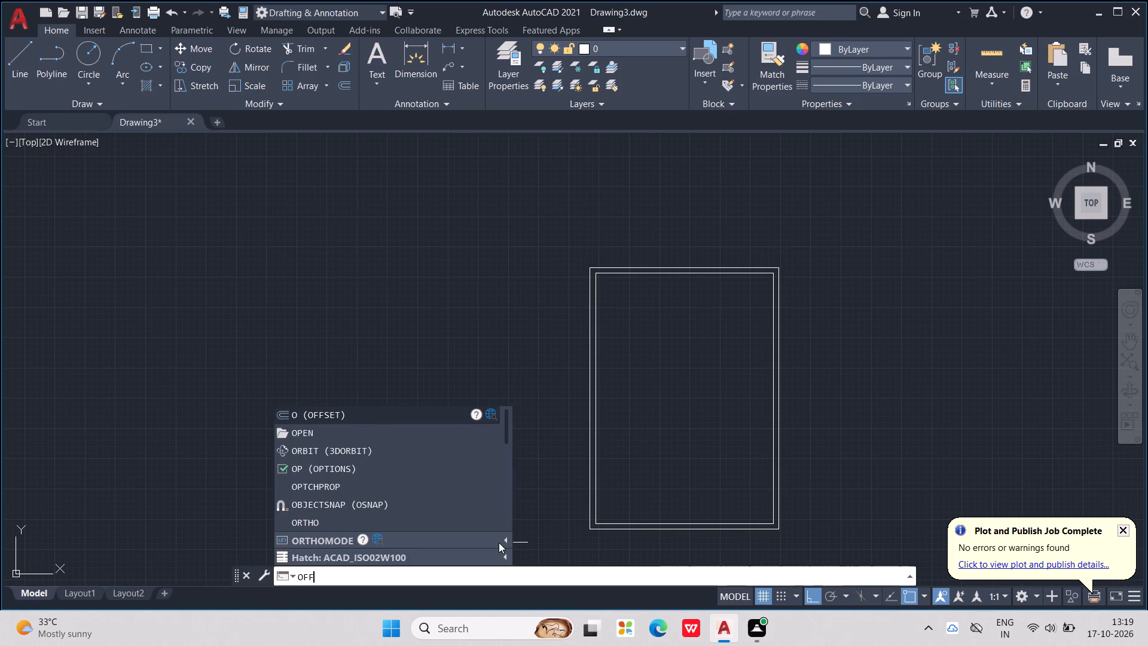
key("Return")
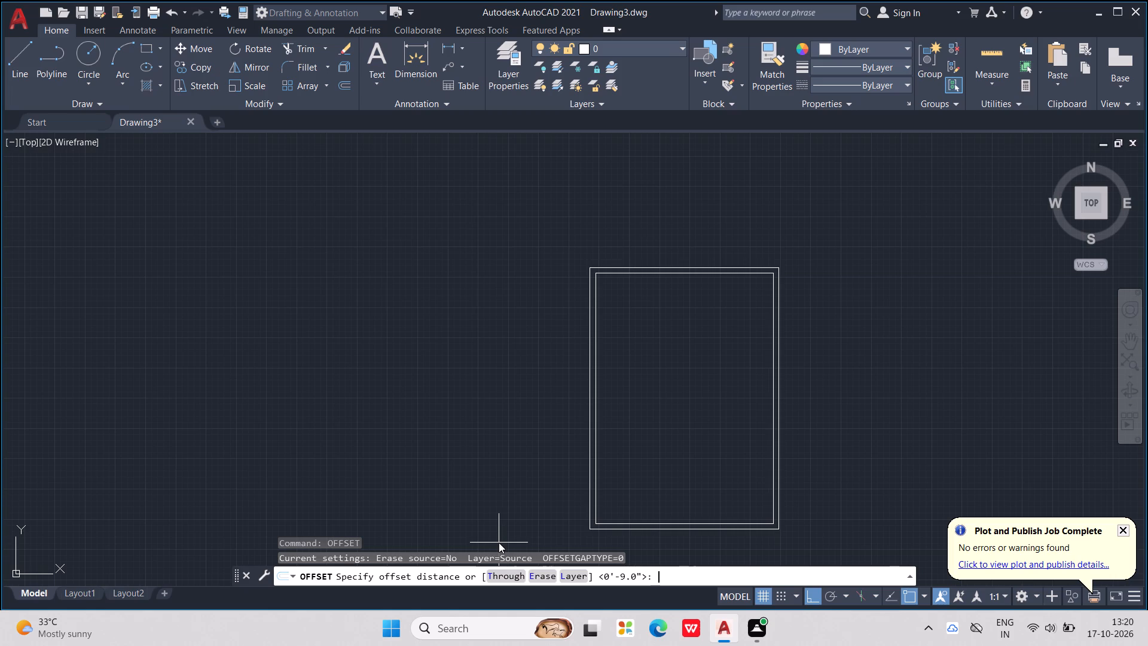
key("Escape")
type("OFF")
key("Return")
type("11'")
type("0\"")
key("Return")
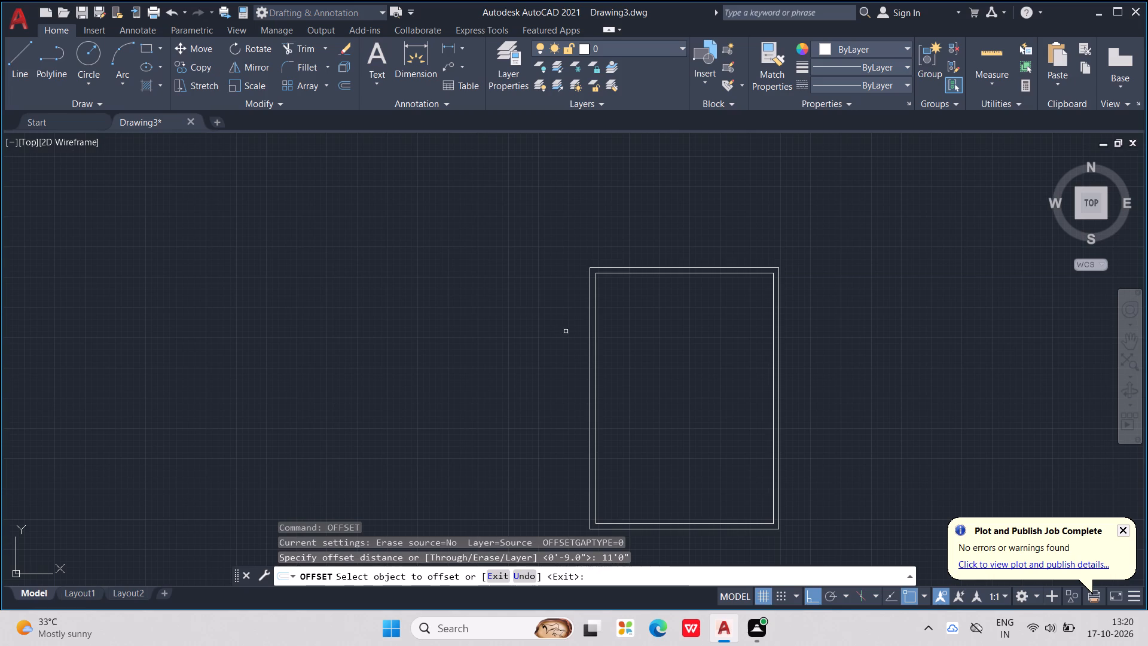
left_click(596, 351)
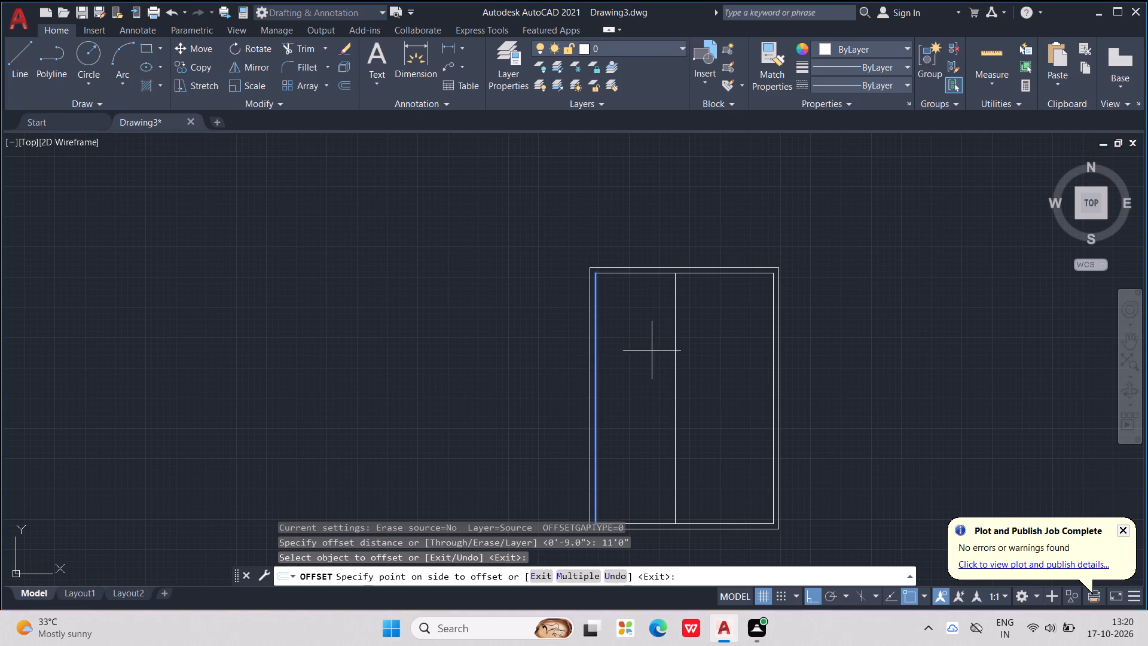
left_click(653, 351)
scroll(658, 354, "down", 1)
middle_click_drag(658, 354, 526, 392)
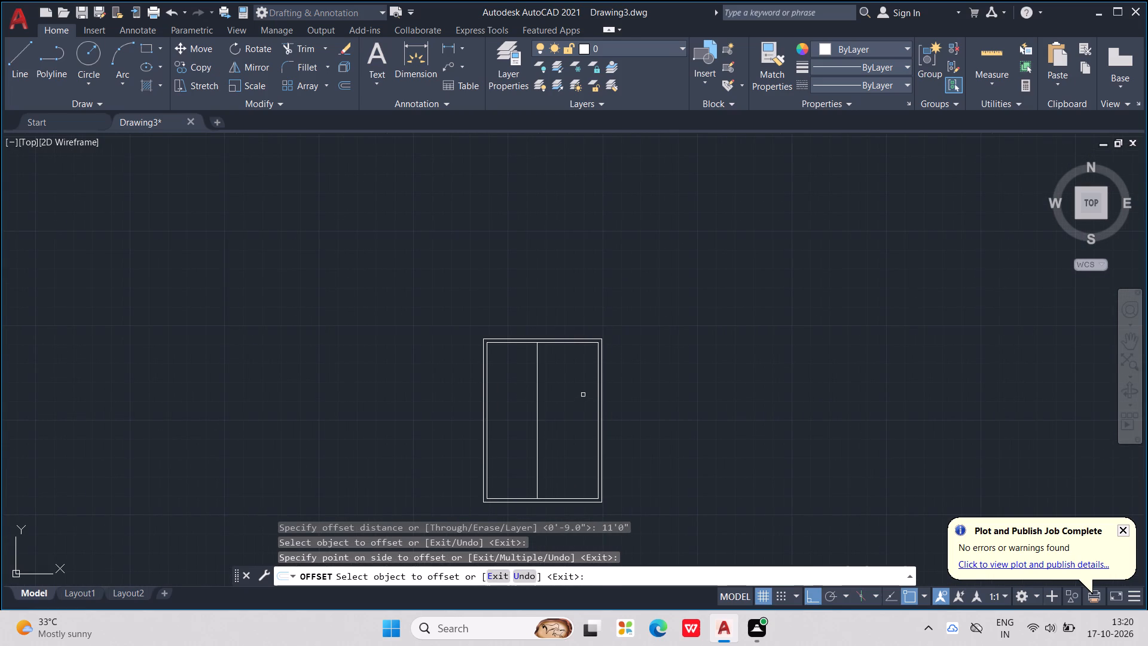
key("Escape")
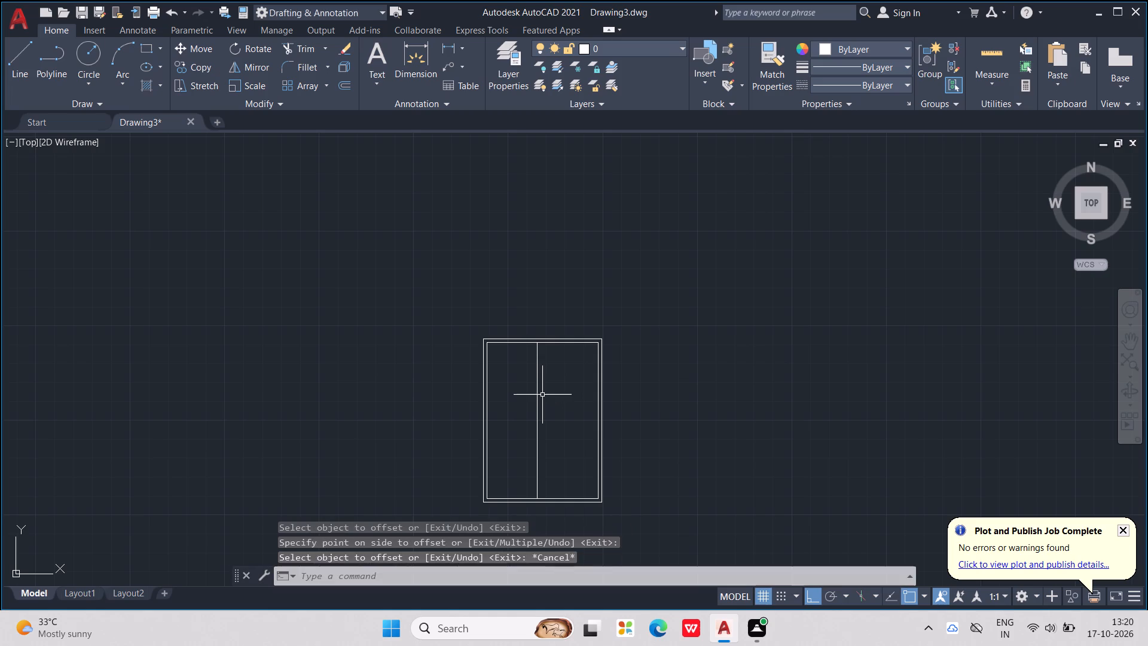
key("Escape")
key("Escape")
key("Escape")
key("Escape")
key("Escape")
key("Escape")
key("Escape")
key("Escape")
key("Escape")
key("Escape")
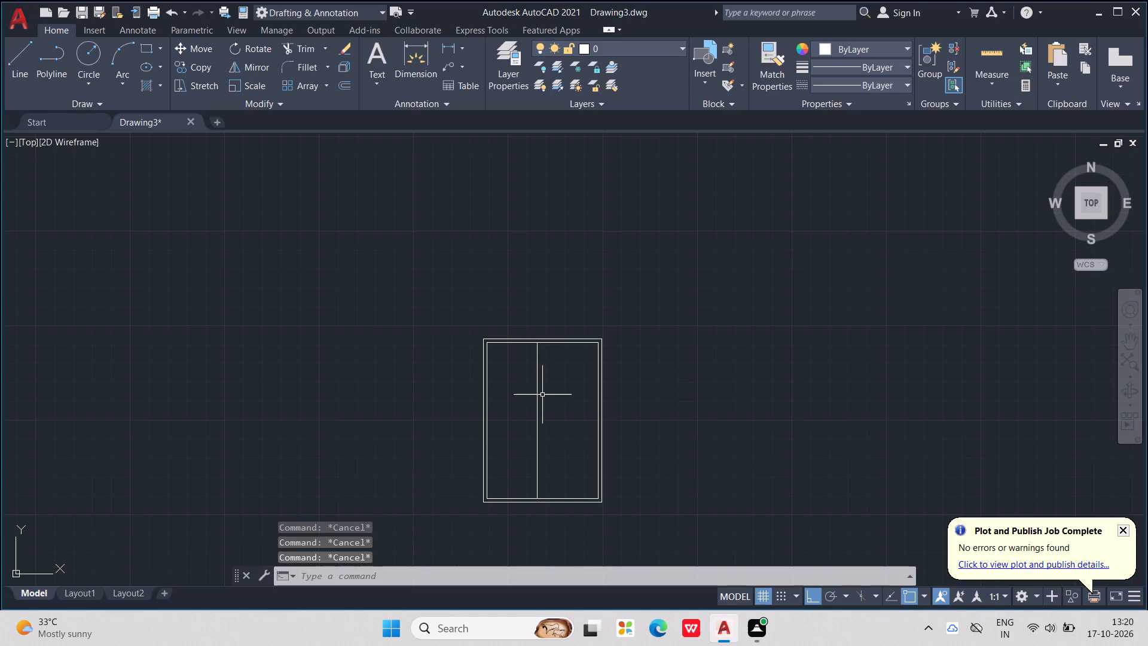
key("Escape")
key("Escape")
Offset the new interior vertical line 5' to the right, toward the right wall.
type("OFF")
key("Return")
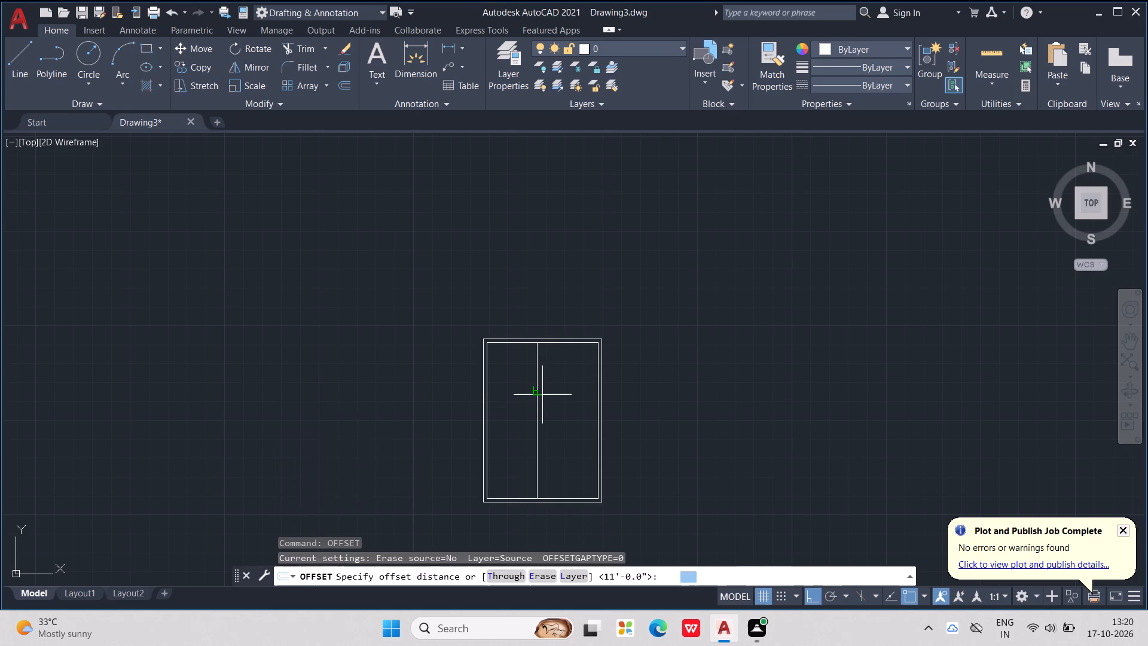
key("5")
key("apostrophe")
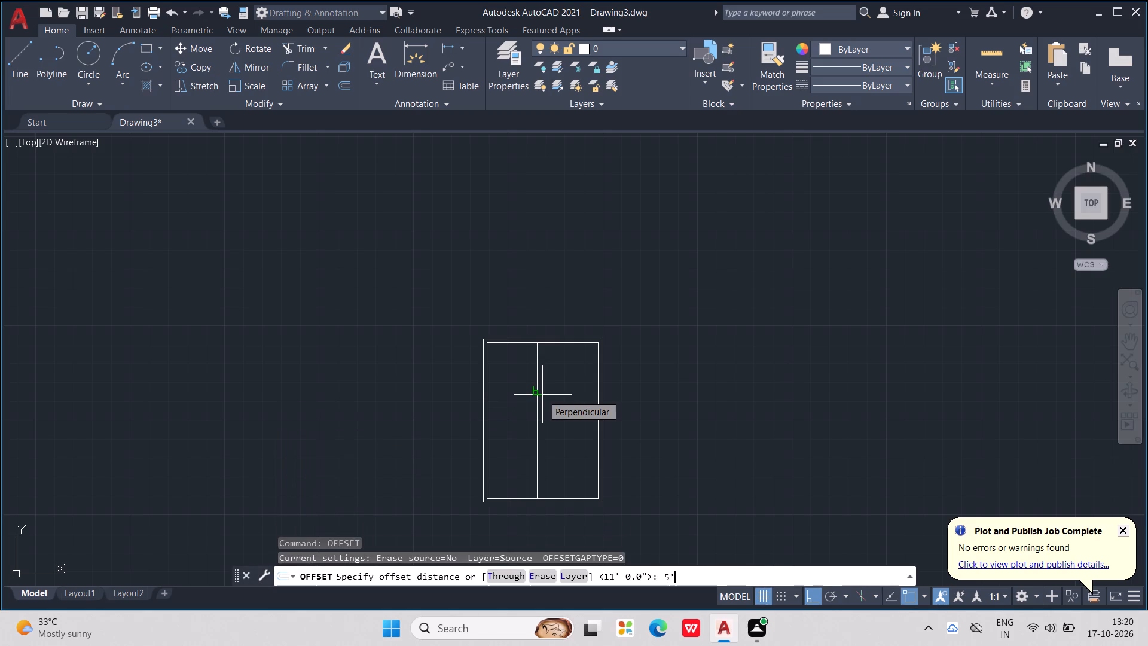
key("Return")
scroll(542, 395, "up", 1)
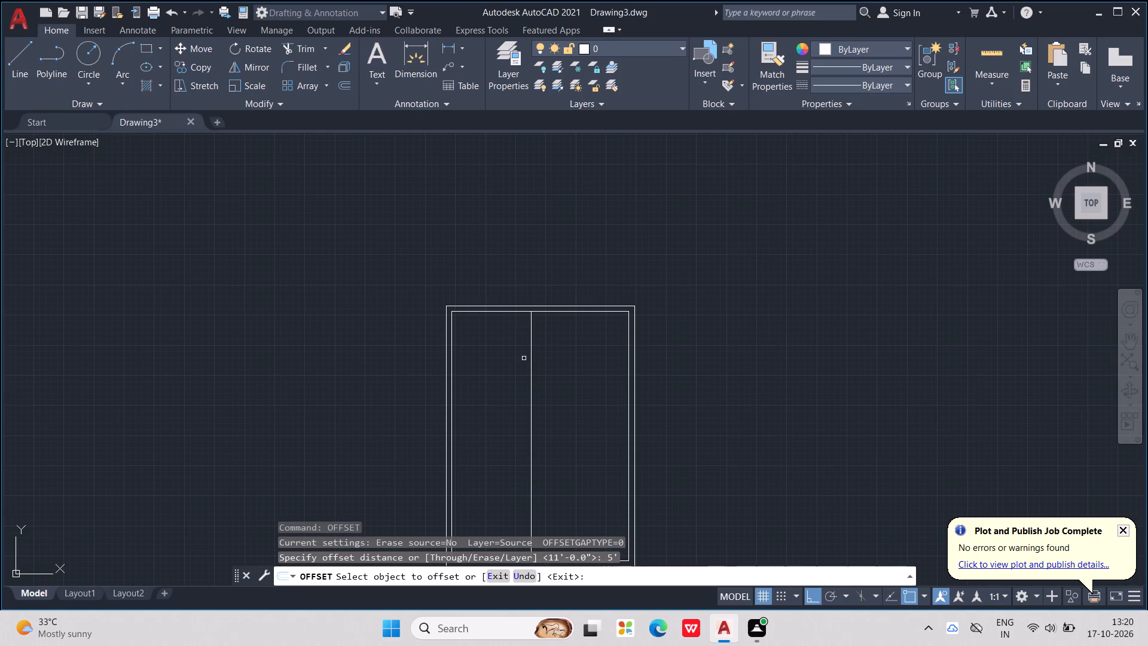
left_click(530, 346)
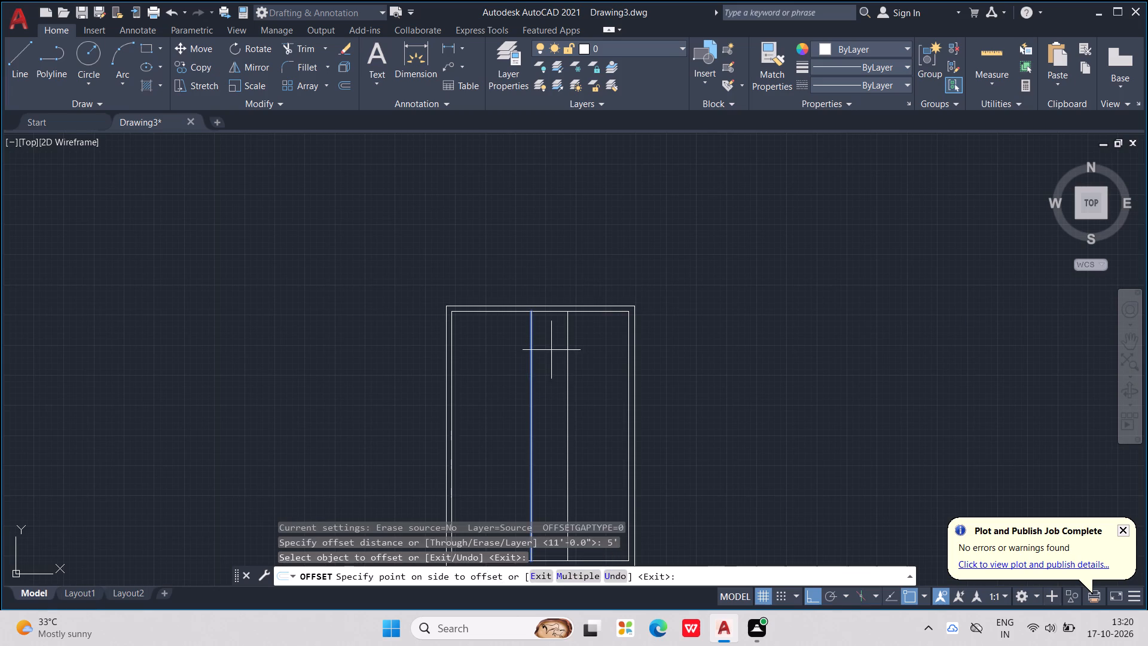
left_click(555, 352)
key("Escape")
key("Escape")
key("Escape")
key("Escape")
key("Escape")
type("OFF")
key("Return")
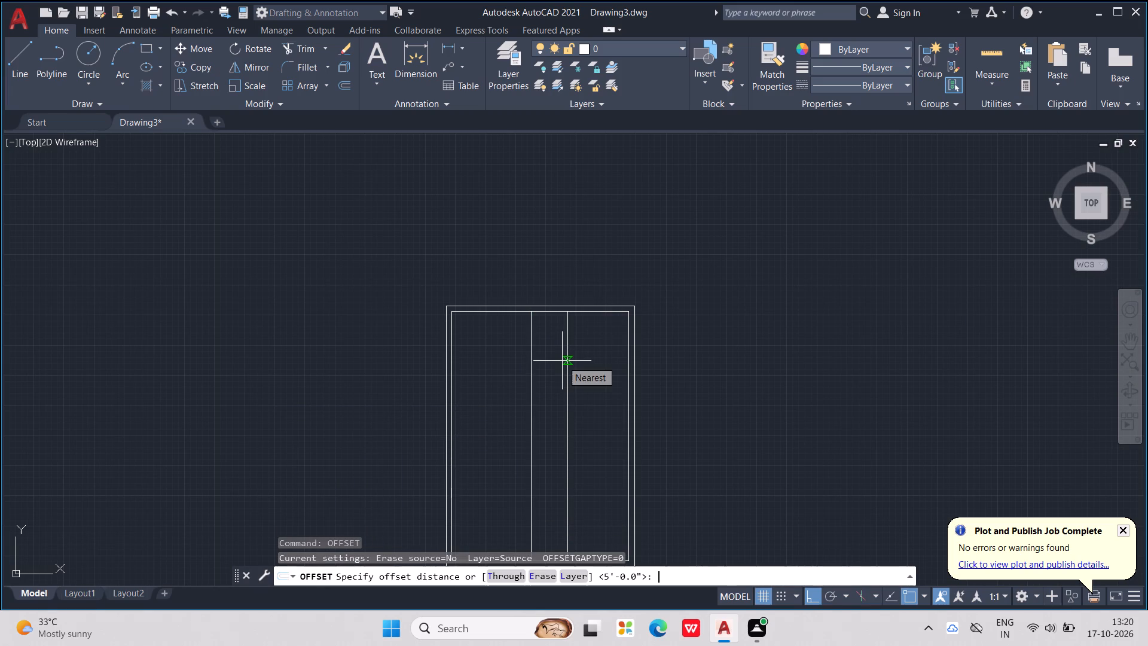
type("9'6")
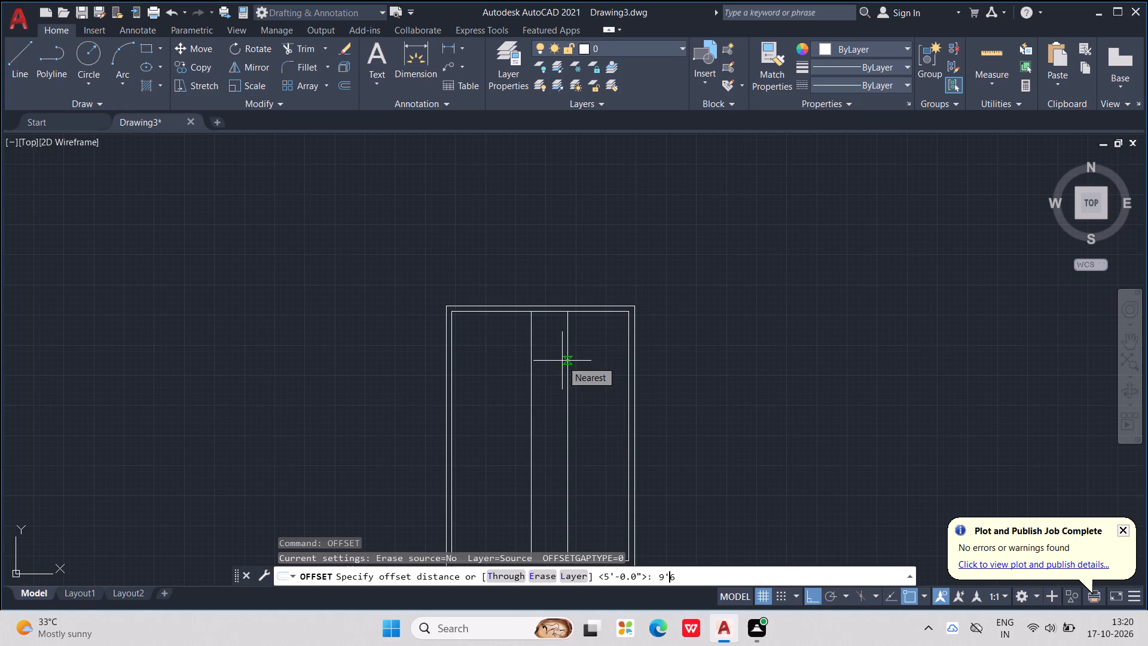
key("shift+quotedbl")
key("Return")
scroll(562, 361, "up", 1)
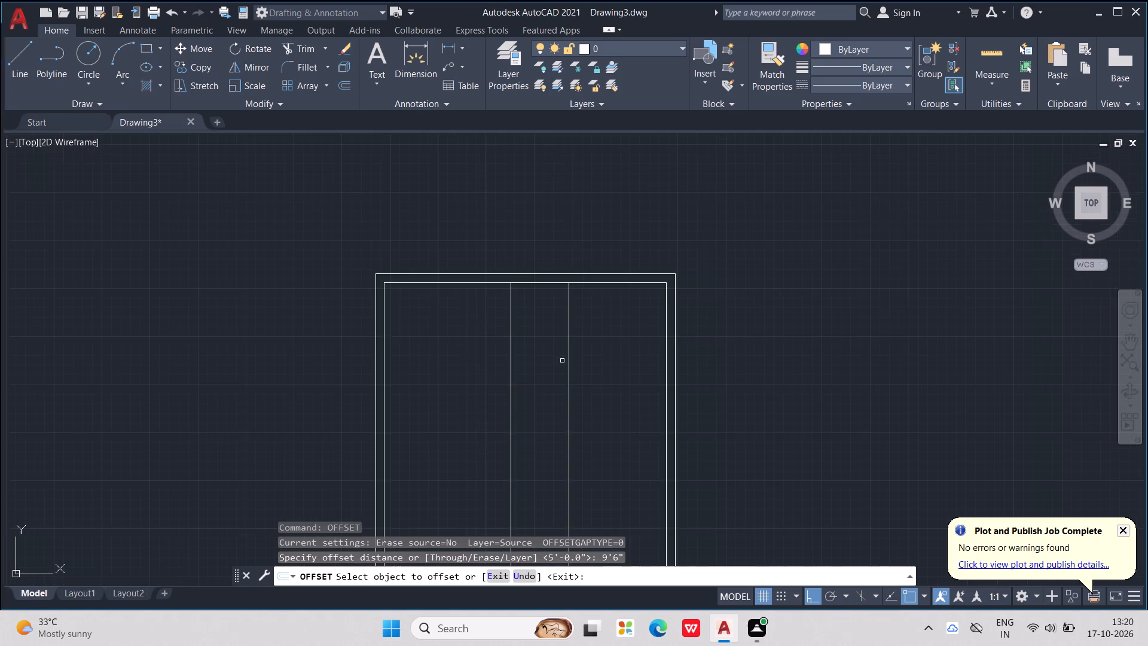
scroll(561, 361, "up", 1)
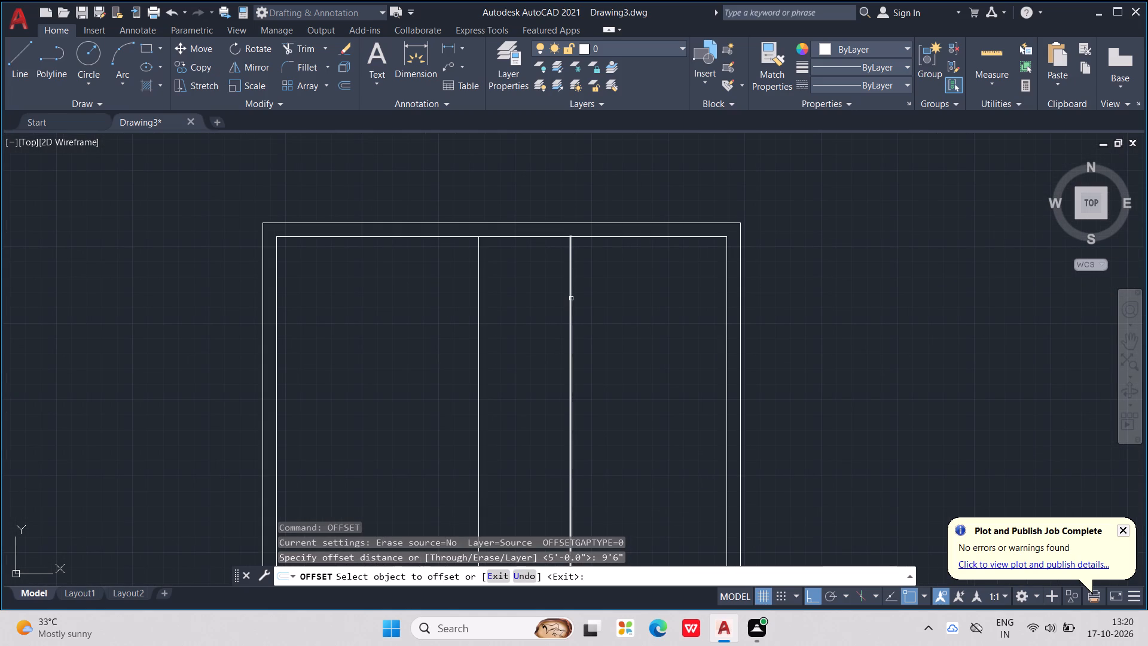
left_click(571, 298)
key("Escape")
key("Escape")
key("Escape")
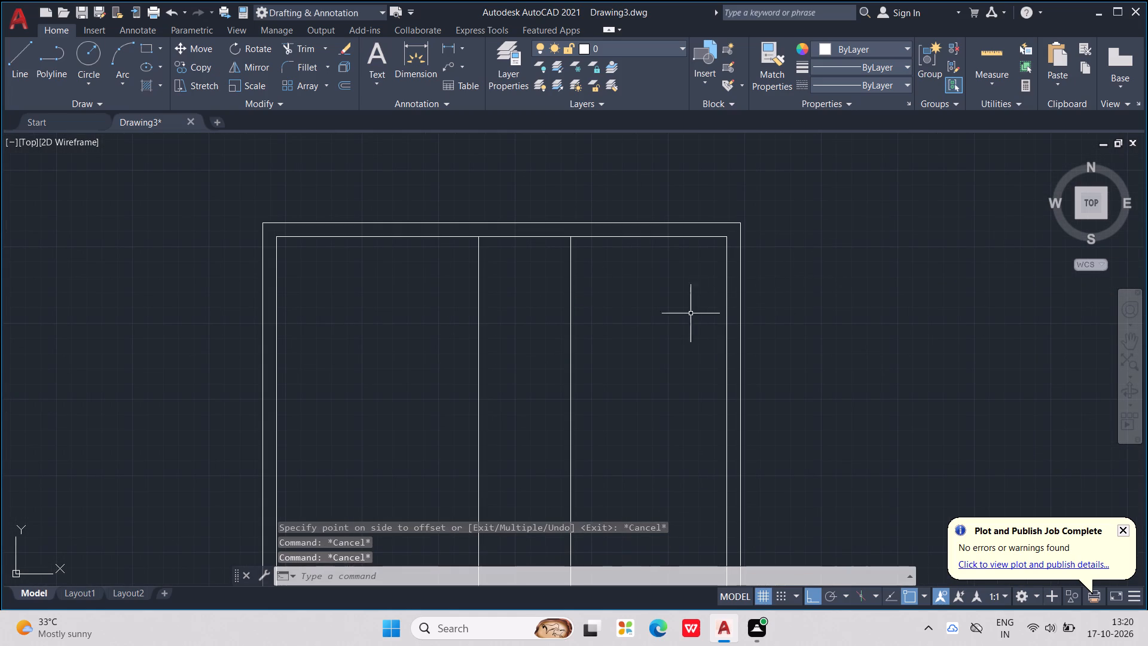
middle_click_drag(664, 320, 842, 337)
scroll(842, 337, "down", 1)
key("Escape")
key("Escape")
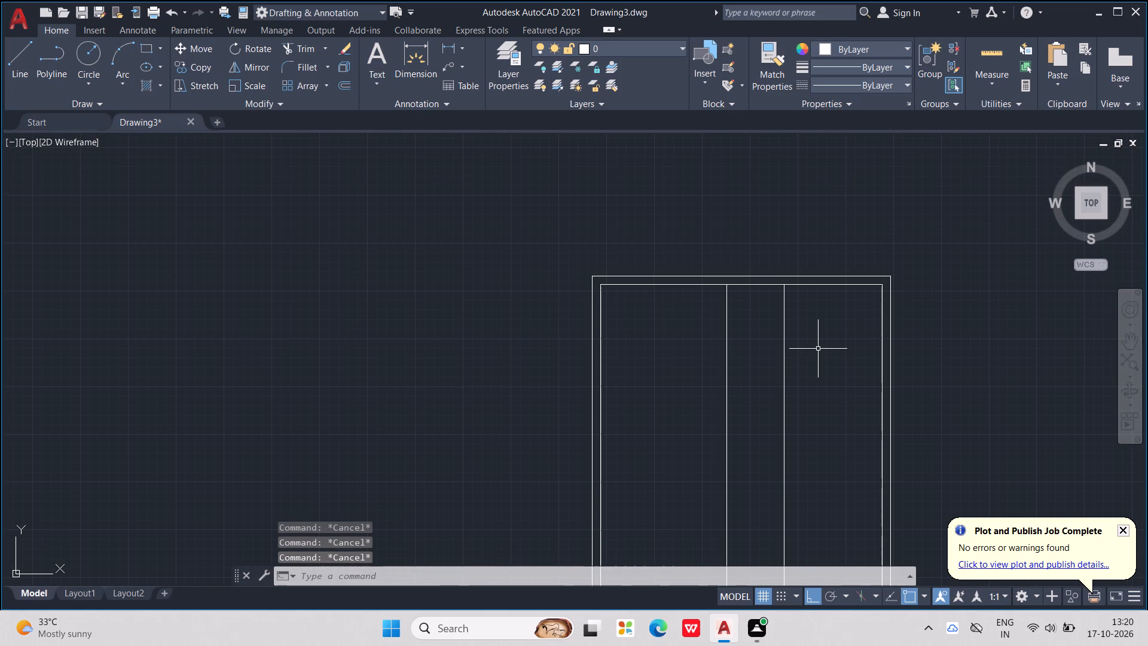
Offset both interior vertical lines 4.5" to the left to give the two partition walls their thickness.
type("OFF")
key("Return")
type("4.5\"")
key("Return")
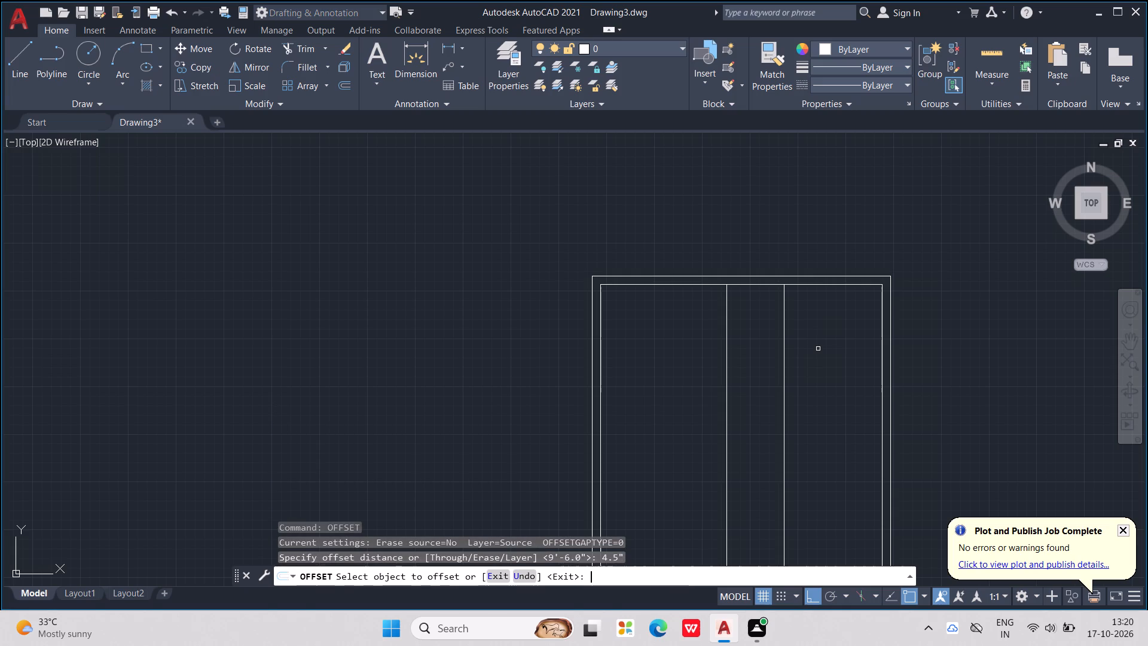
left_click(726, 300)
left_click(660, 328)
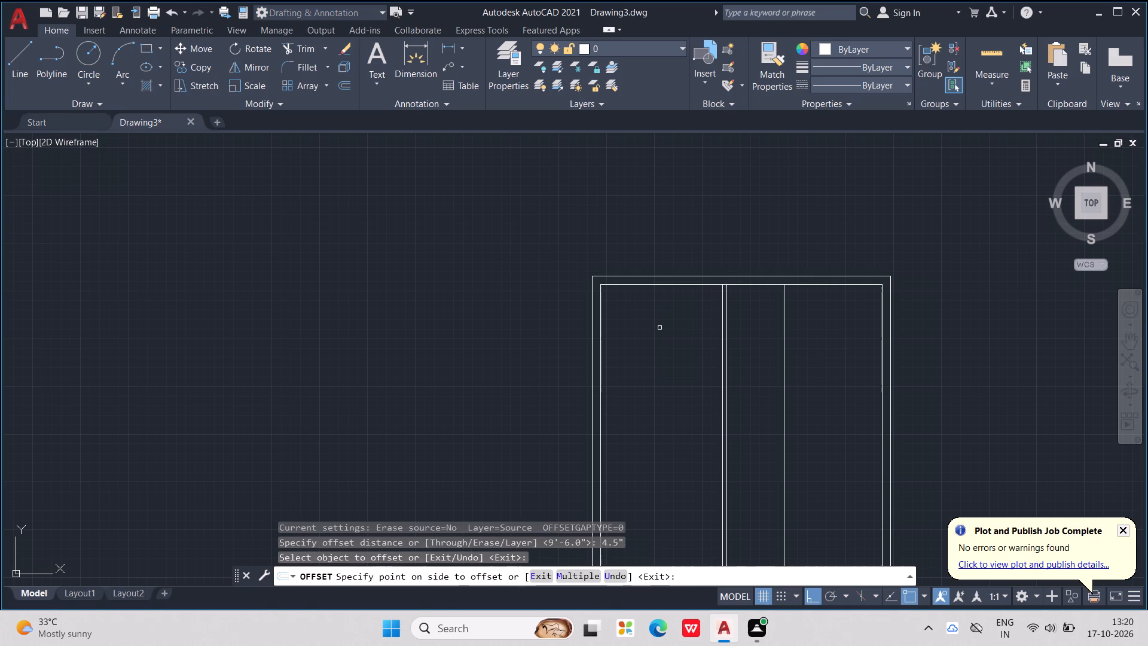
left_click(784, 331)
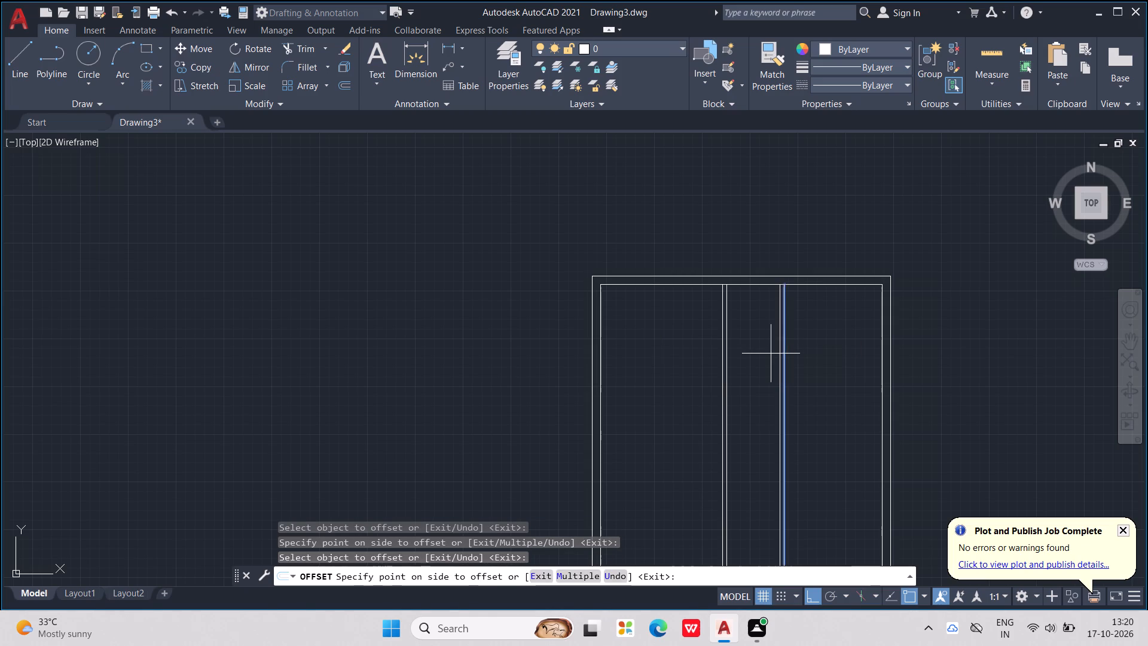
left_click(771, 354)
middle_click_drag(789, 351, 830, 368)
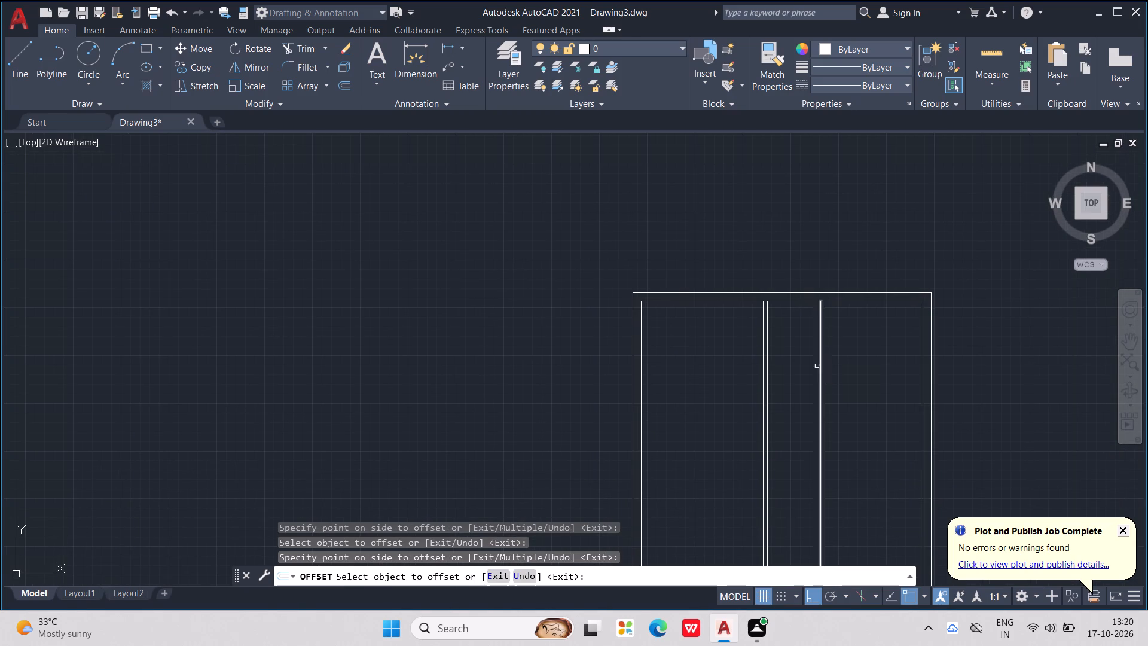
key("Escape")
key("Escape")
key("Escape")
key("Escape")
key("Escape")
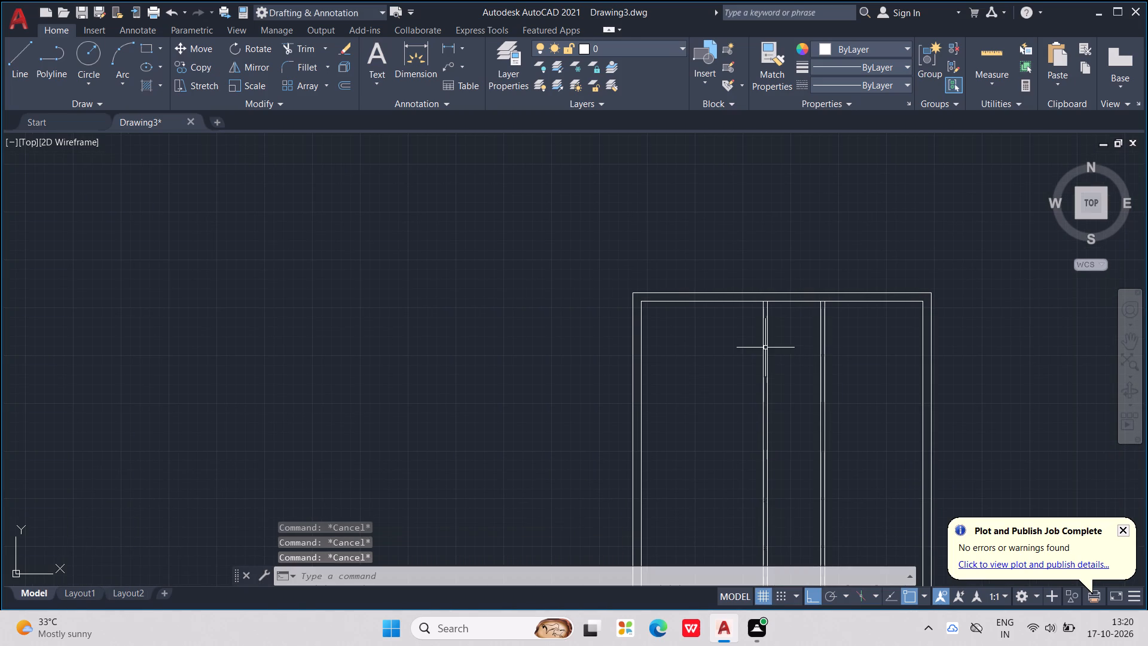
Offset the inner line of the top wall 10' downward into the building.
key("Escape")
key("Escape")
key("Escape")
key("Escape")
type("OFF")
key("Return")
type("1.")
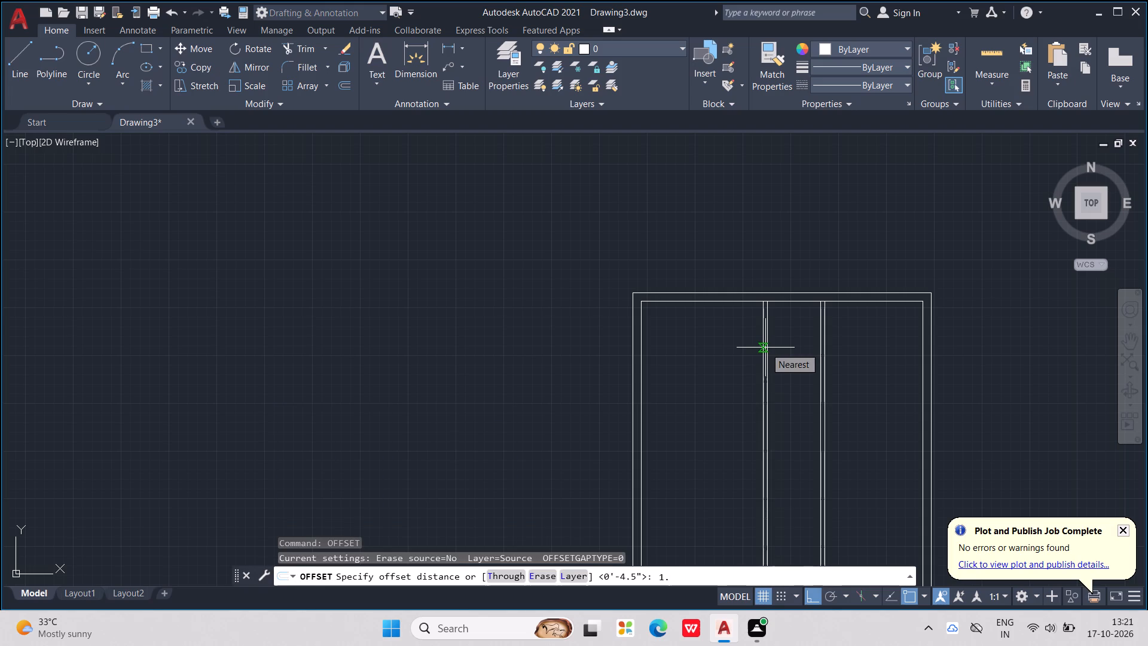
key("BackSpace")
type("0'")
key("Return")
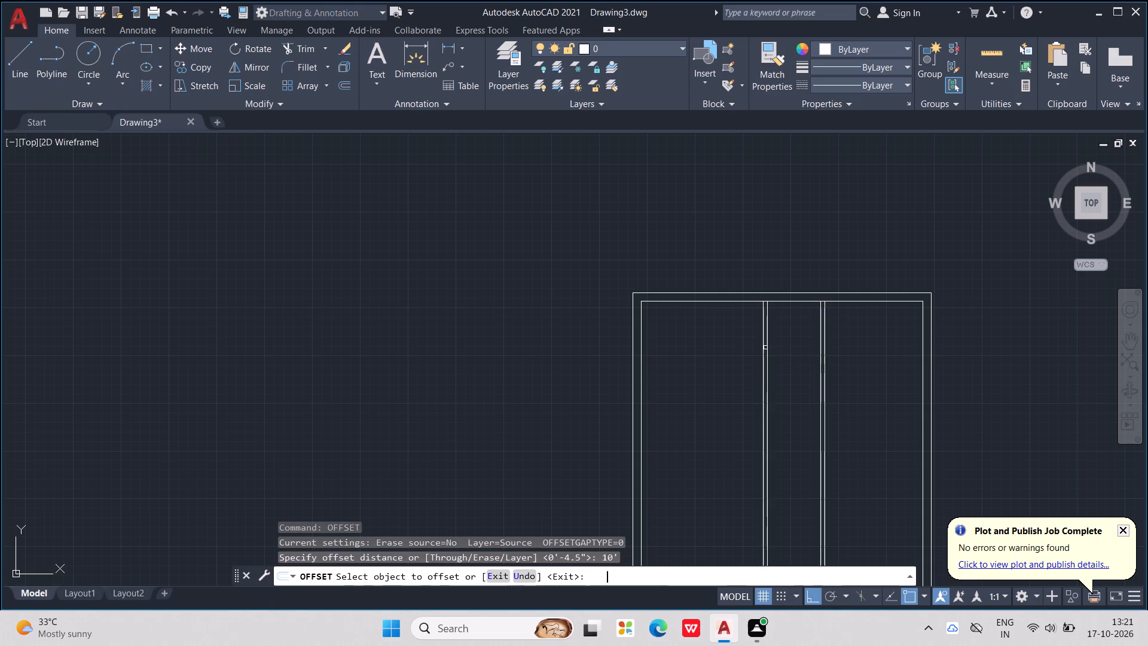
left_click(719, 301)
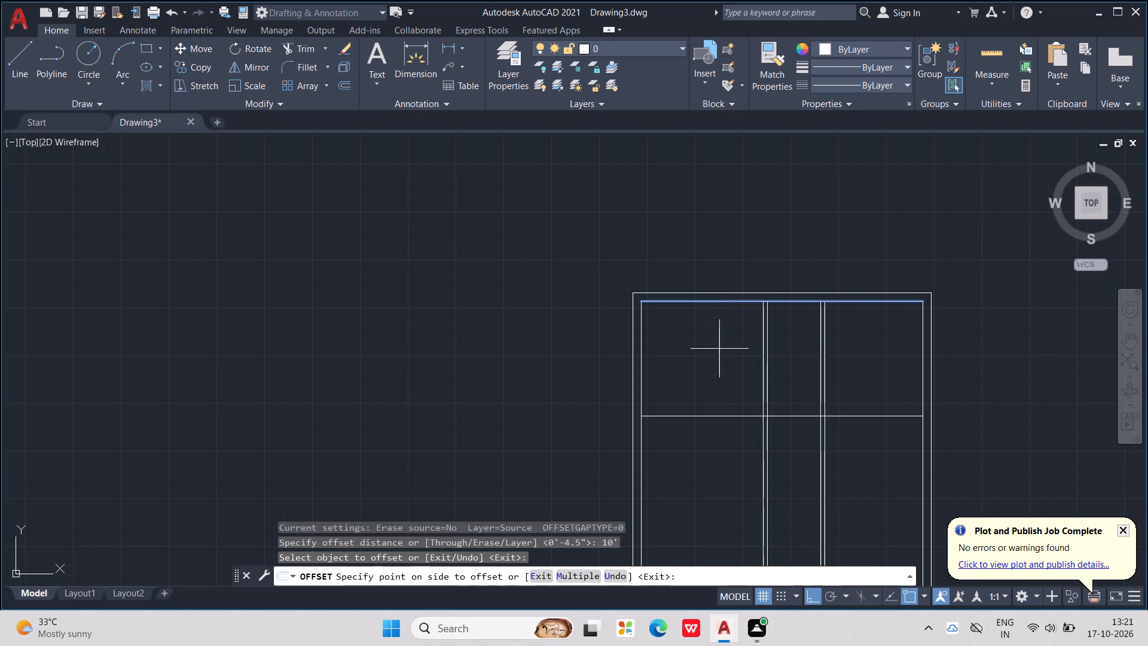
left_click(727, 409)
key("Escape")
key("Escape")
key("Escape")
key("Escape")
key("Escape")
key("Escape")
key("Escape")
key("Escape")
key("Escape")
key("Escape")
key("Escape")
key("Escape")
key("Escape")
key("Escape")
key("Escape")
key("Escape")
key("Escape")
key("Escape")
key("Escape")
key("Escape")
key("Escape")
Offset the inner line of the top wall 5' downward into the building.
type("OFF")
key("Return")
type("5'")
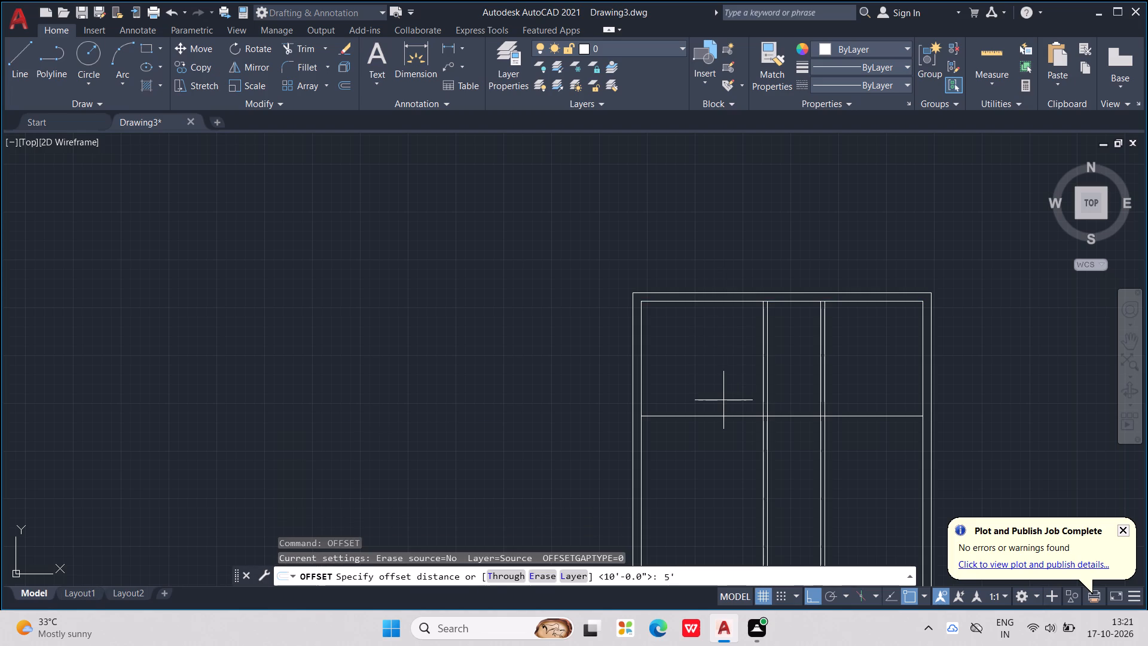
key("Return")
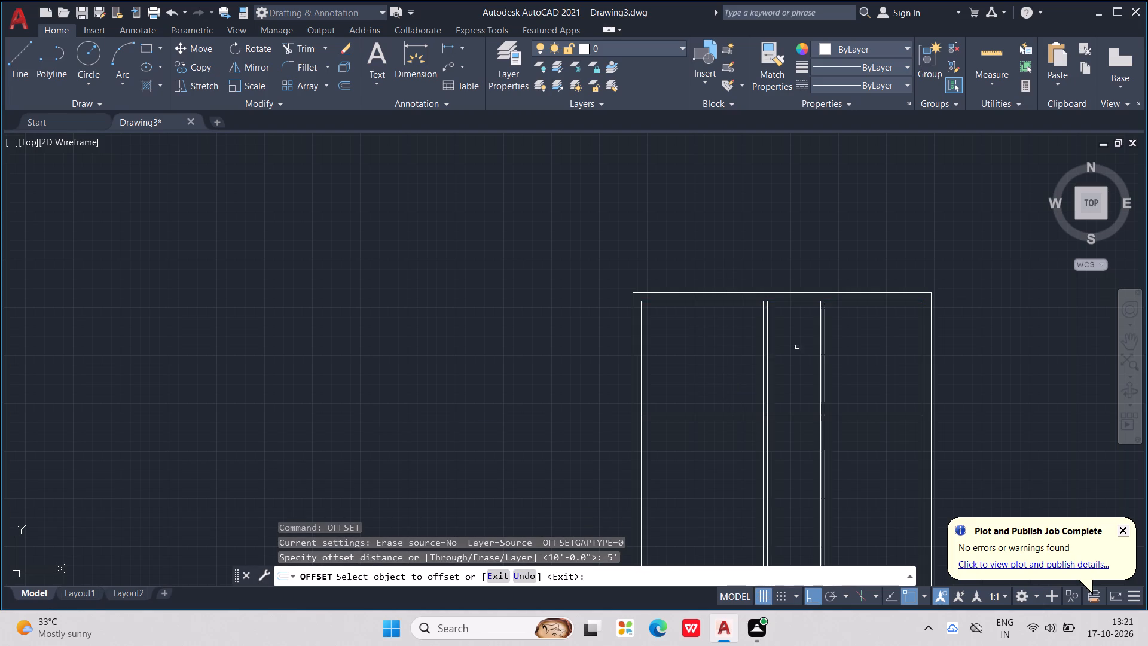
left_click(789, 302)
left_click(796, 336)
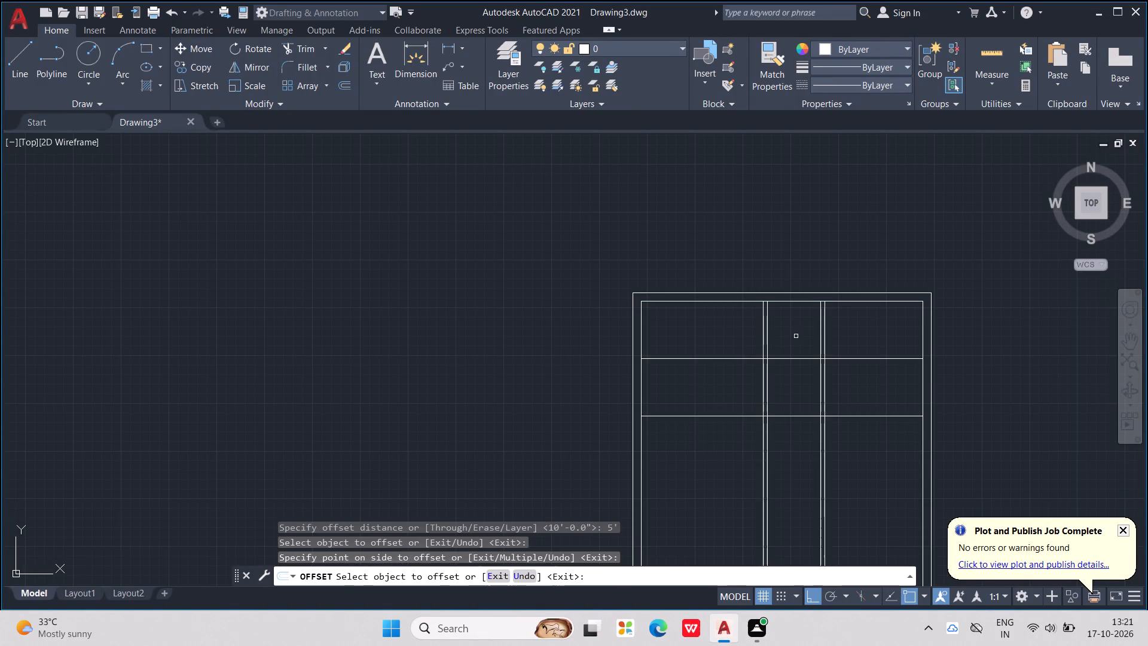
key("Escape")
key("Escape")
key("Escape")
key("Escape")
key("Escape")
key("Escape")
key("Escape")
key("Escape")
key("Escape")
key("Escape")
key("Escape")
key("Escape")
key("Escape")
key("Escape")
key("Escape")
key("Escape")
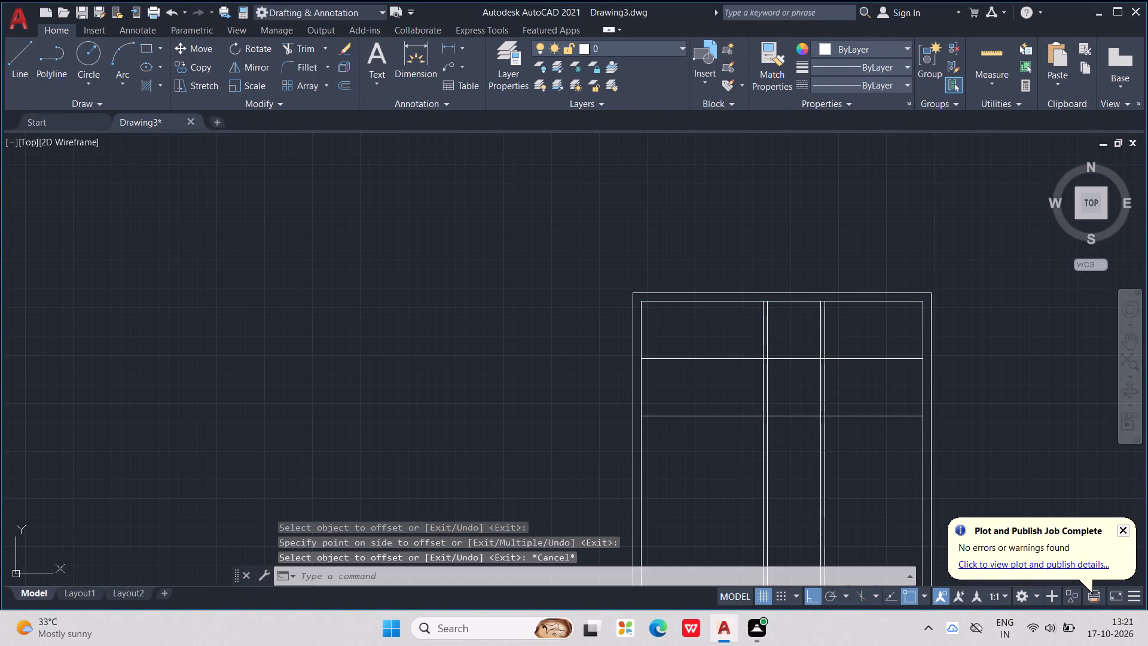
key("Escape")
key("Escape")
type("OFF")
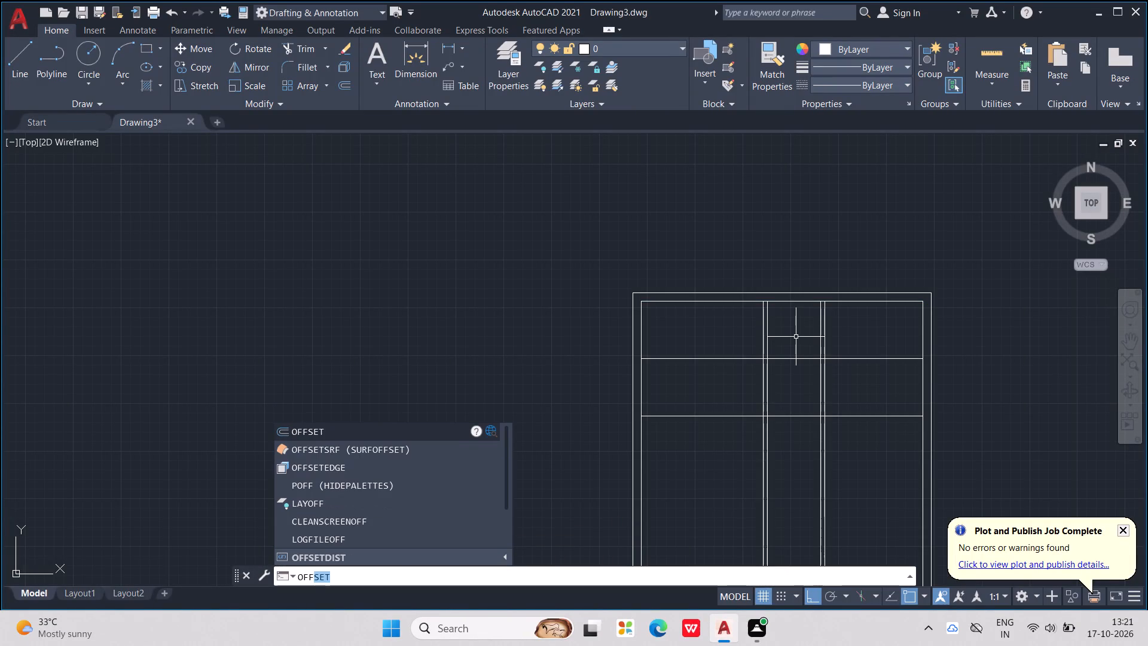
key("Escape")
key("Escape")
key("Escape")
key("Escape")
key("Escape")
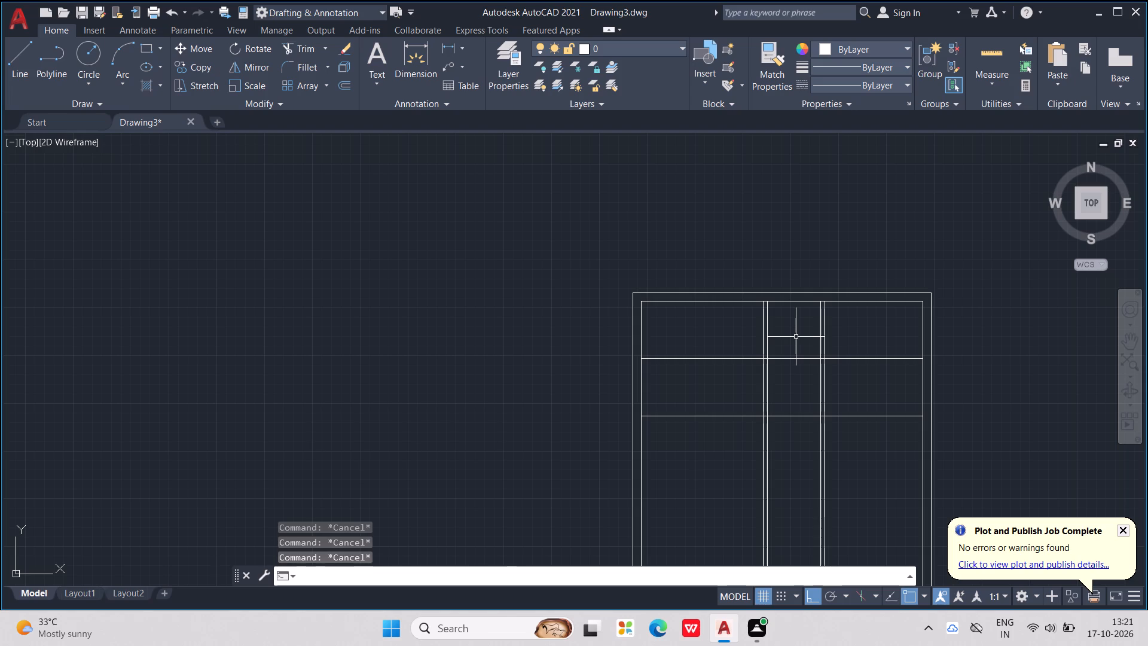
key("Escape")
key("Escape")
Offset both interior horizontal lines 4.5" upward to give the two horizontal partitions their thickness.
type("OFF")
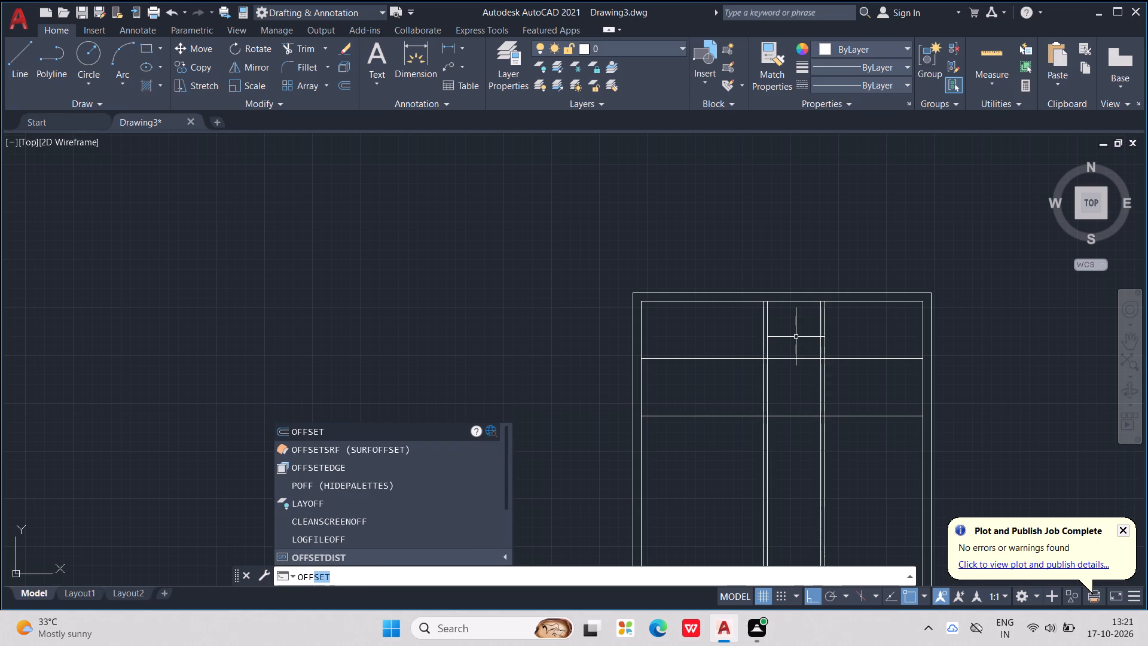
key("Return")
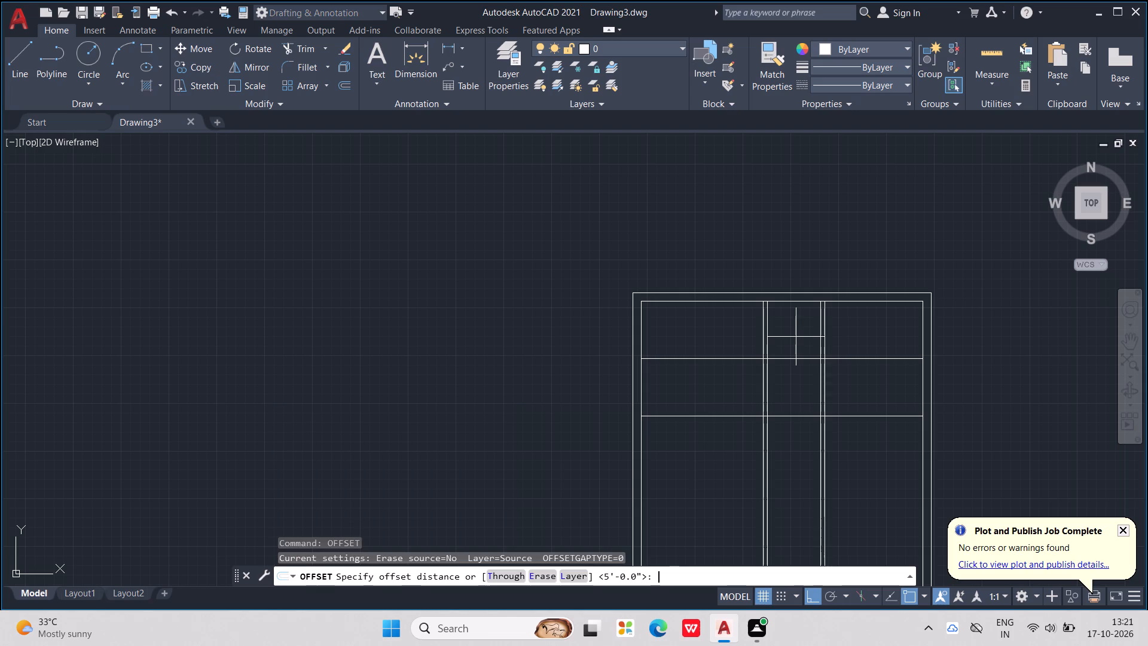
type("4.5\"")
key("Return")
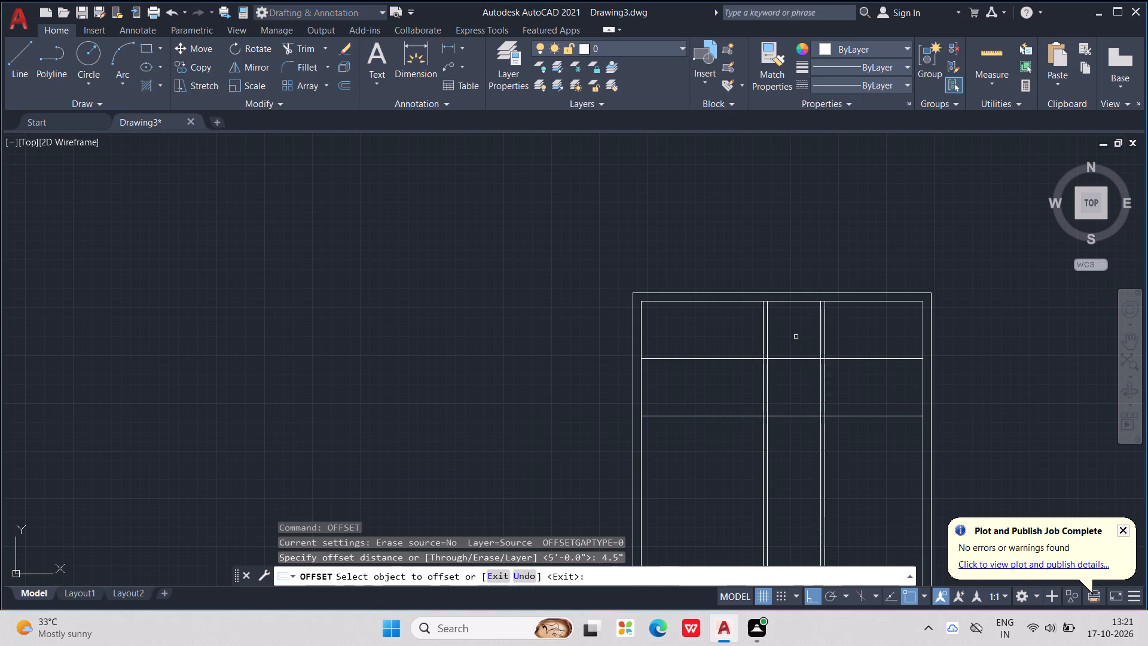
left_click(784, 359)
left_click(781, 341)
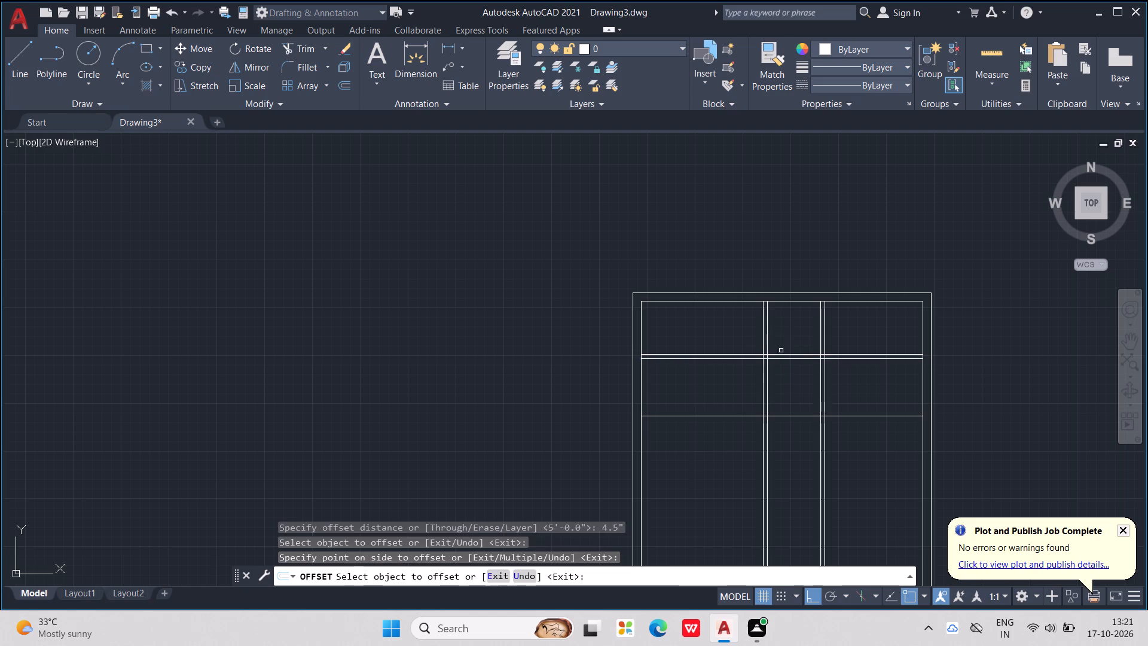
left_click(793, 416)
left_click(790, 400)
key("Escape")
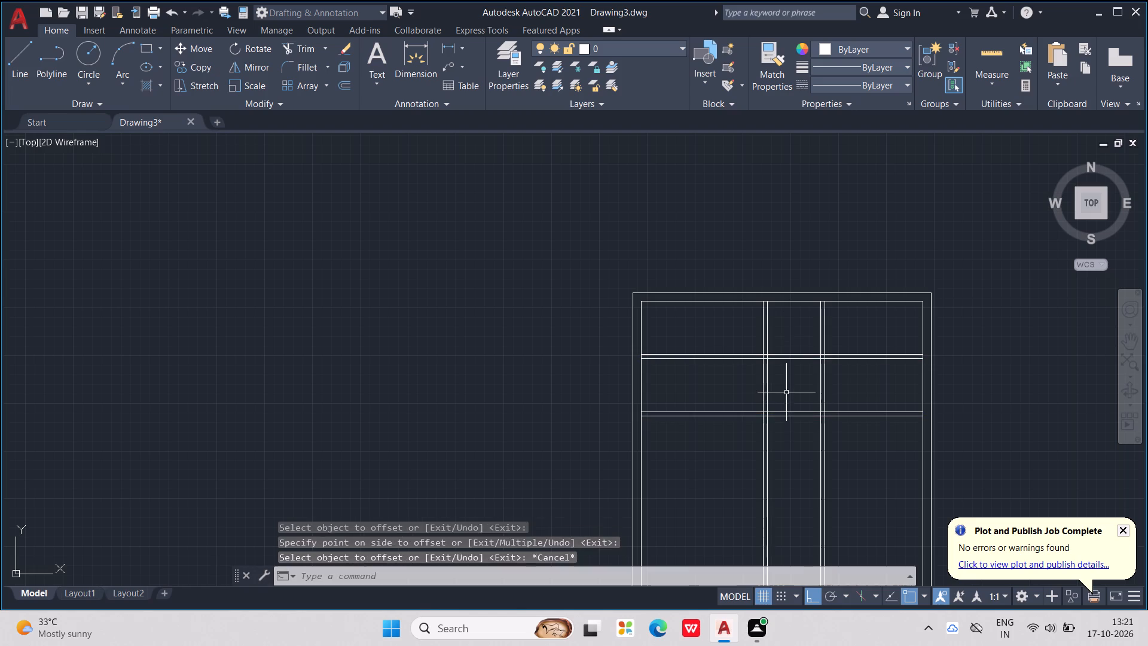
key("Escape")
key("Escape")
key("Escape")
Trim the upper horizontal partition's lines in the left and right rooms, keeping only the part between the vertical partitions.
type("TR")
key("Return")
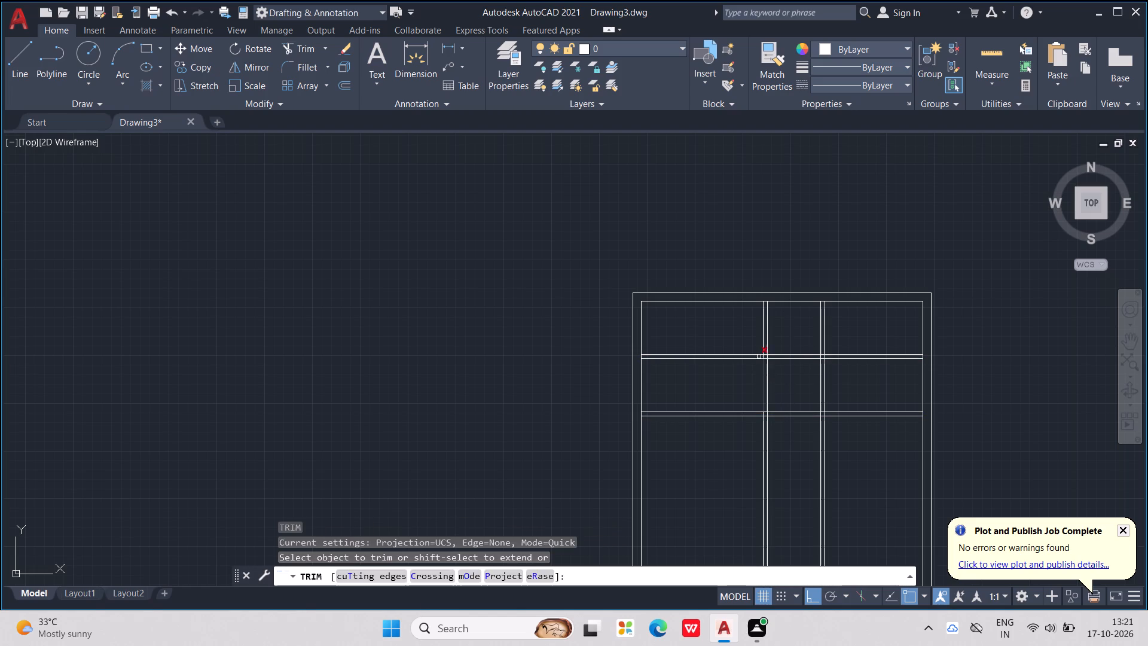
left_click_drag(744, 351, 746, 374)
left_click_drag(876, 335, 877, 367)
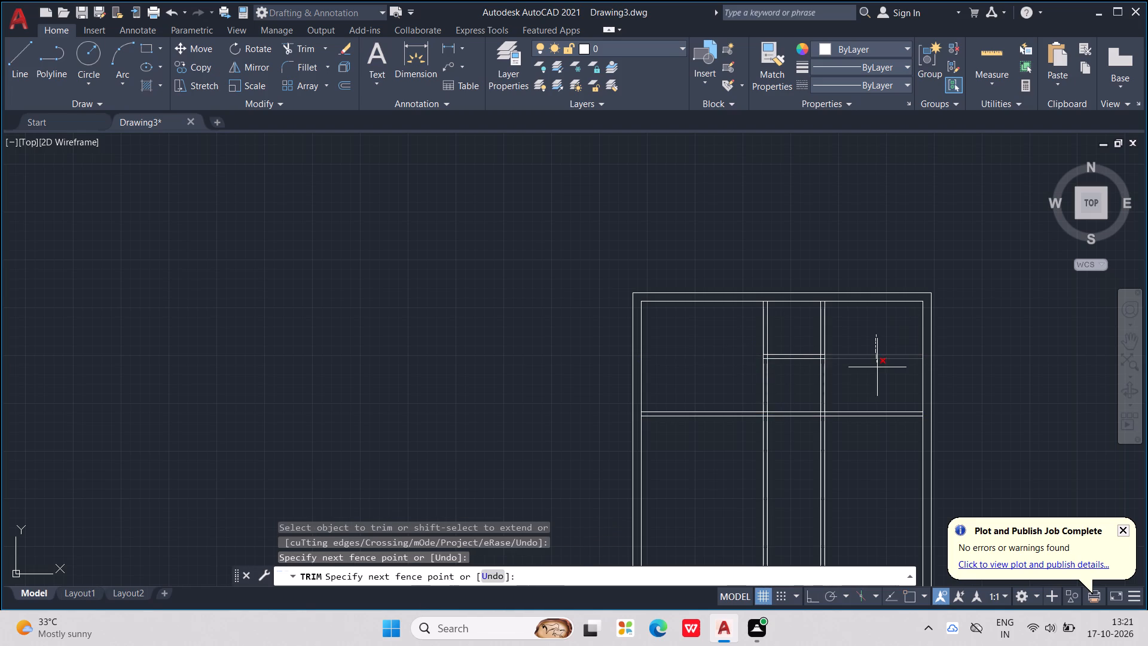
left_click_drag(877, 367, 877, 379)
Trim the overlapping lines where the short upper horizontal partition meets the right vertical partition to open the junction.
scroll(820, 364, "up", 4)
left_click(831, 329)
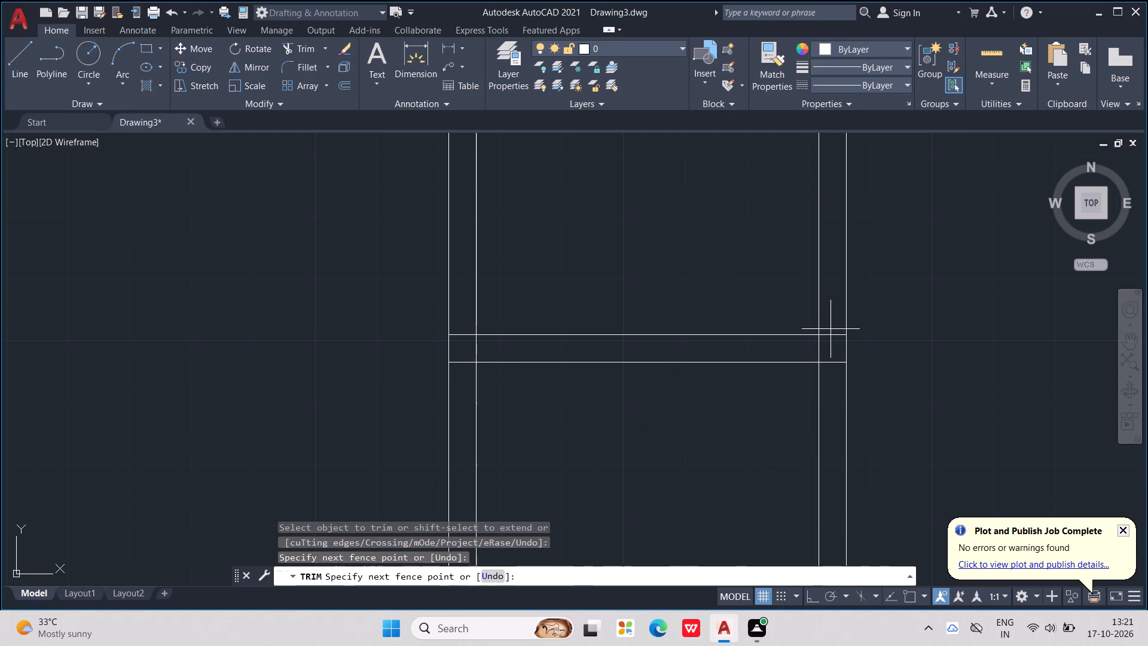
left_click_drag(834, 342, 834, 361)
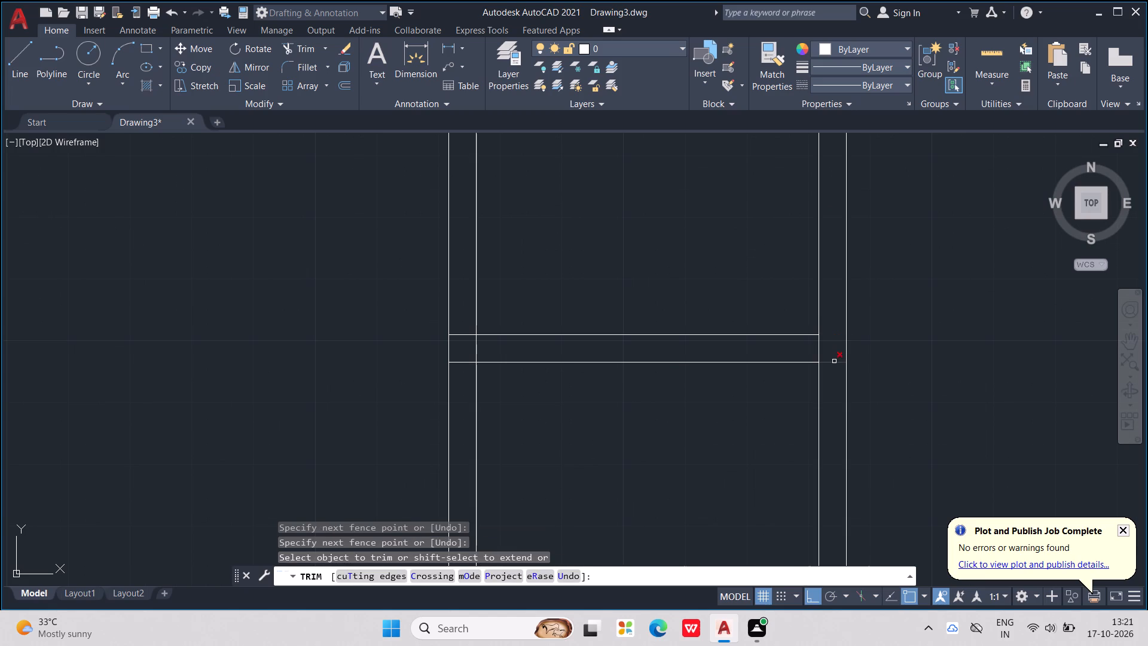
left_click(834, 361)
left_click_drag(831, 354, 809, 354)
Trim the overlapping lines where the short upper partition meets the left vertical partition and end the Trim command.
middle_click_drag(501, 385, 558, 398)
scroll(527, 370, "up", 2)
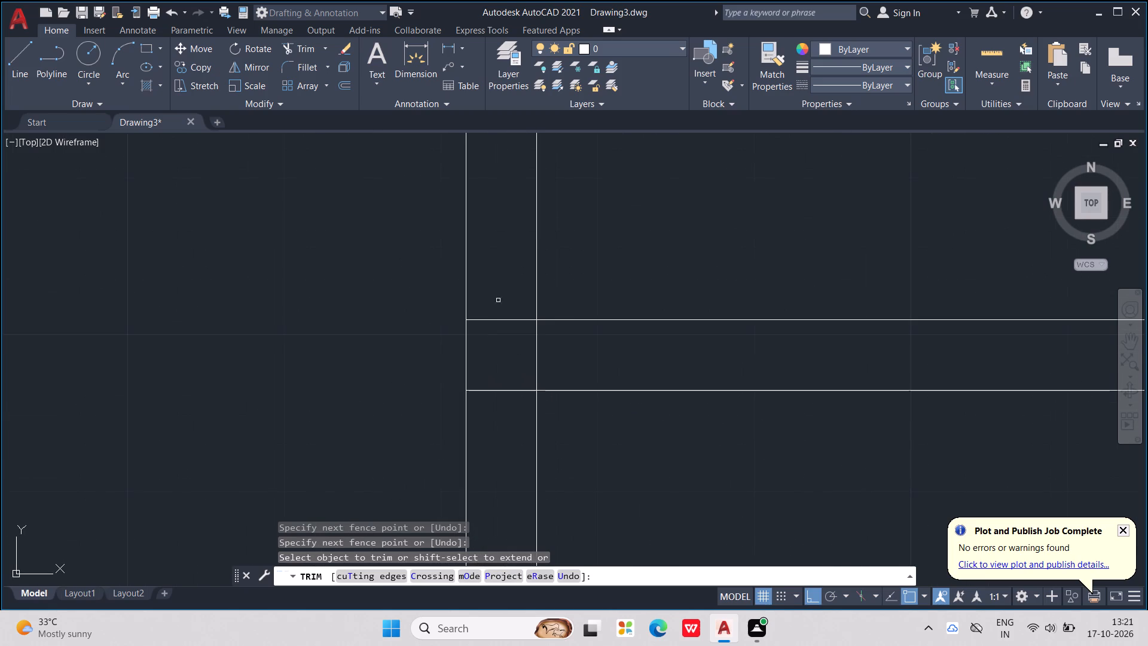
left_click_drag(497, 299, 500, 408)
left_click_drag(499, 345, 569, 349)
scroll(569, 348, "down", 2)
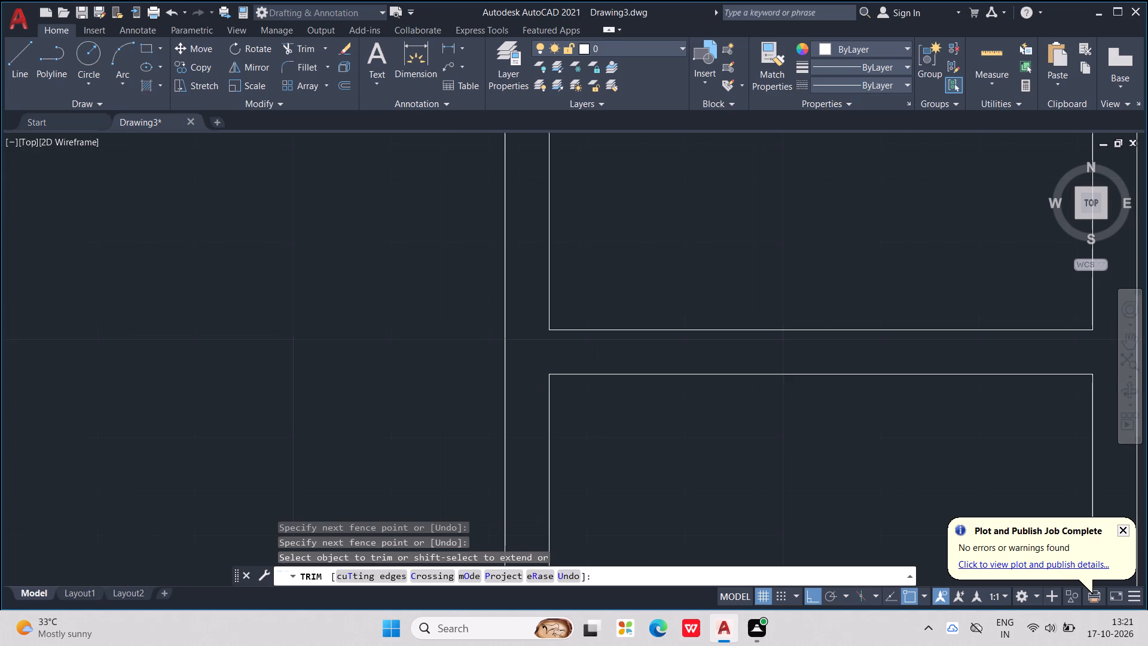
scroll(569, 347, "down", 3)
middle_click_drag(744, 455, 773, 335)
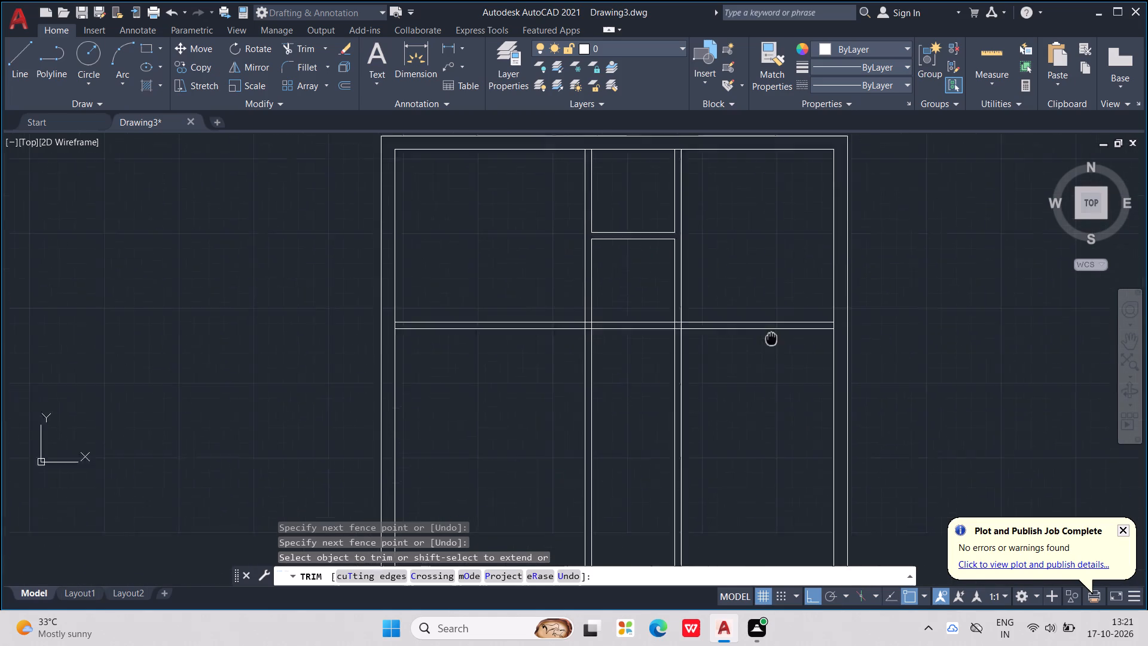
middle_click_drag(773, 335, 785, 316)
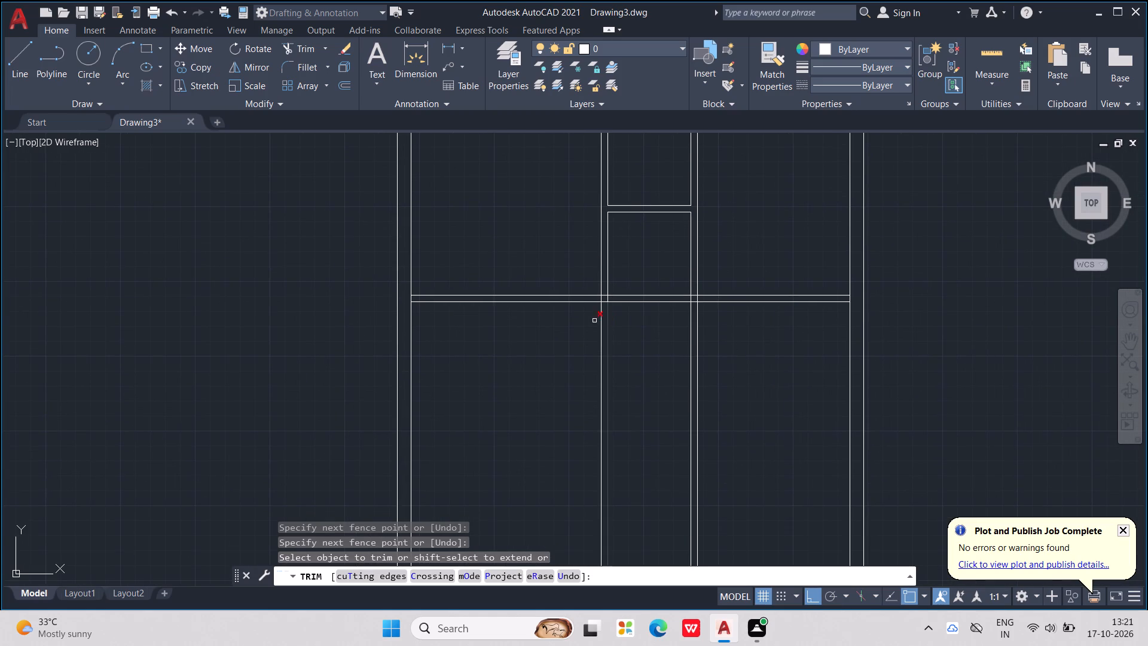
middle_click_drag(579, 321, 678, 413)
key("Escape")
key("Escape")
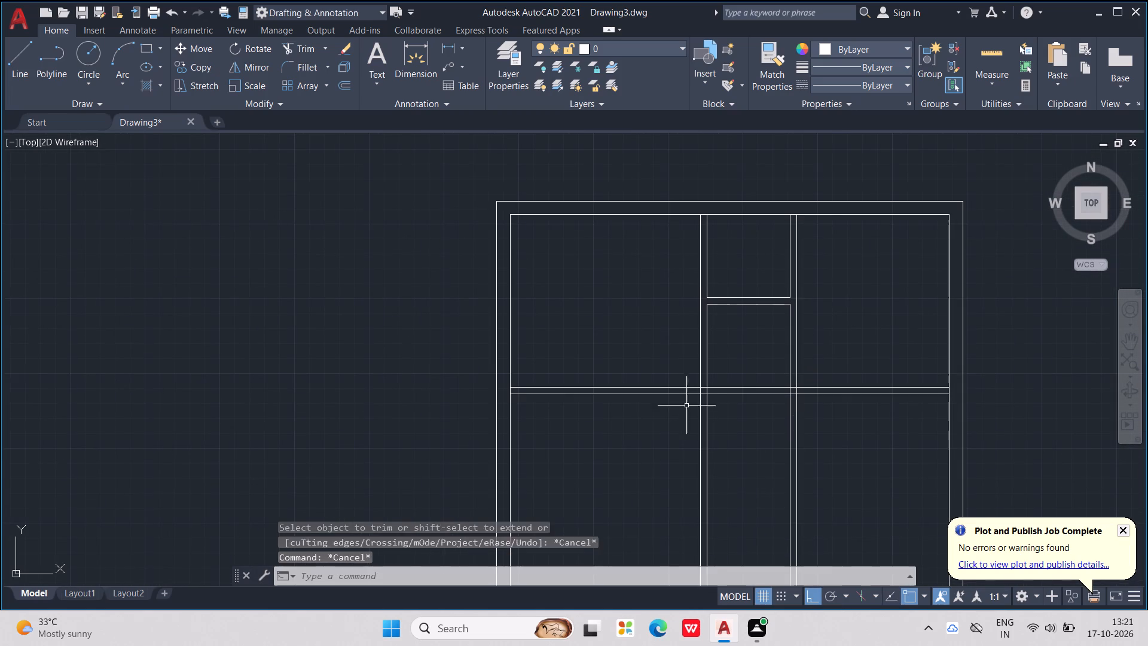
key("Escape")
key("Escape")
key("Escape")
key("Escape")
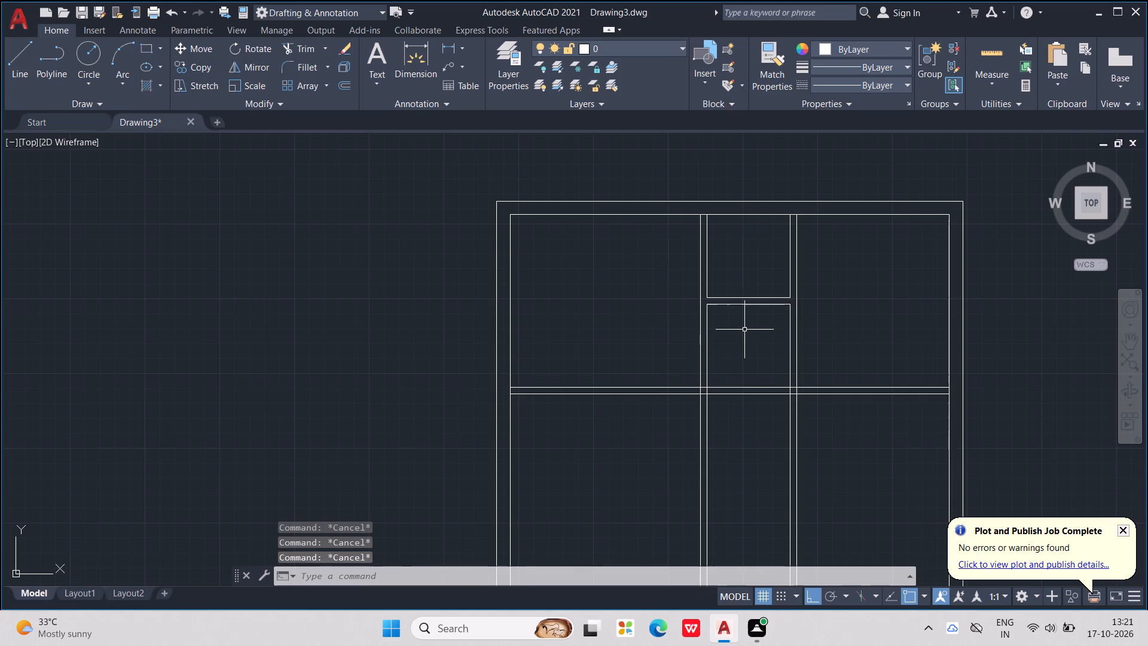
Draw a short vertical line crossing the short upper horizontal partition near its right end.
key("l")
key("Return")
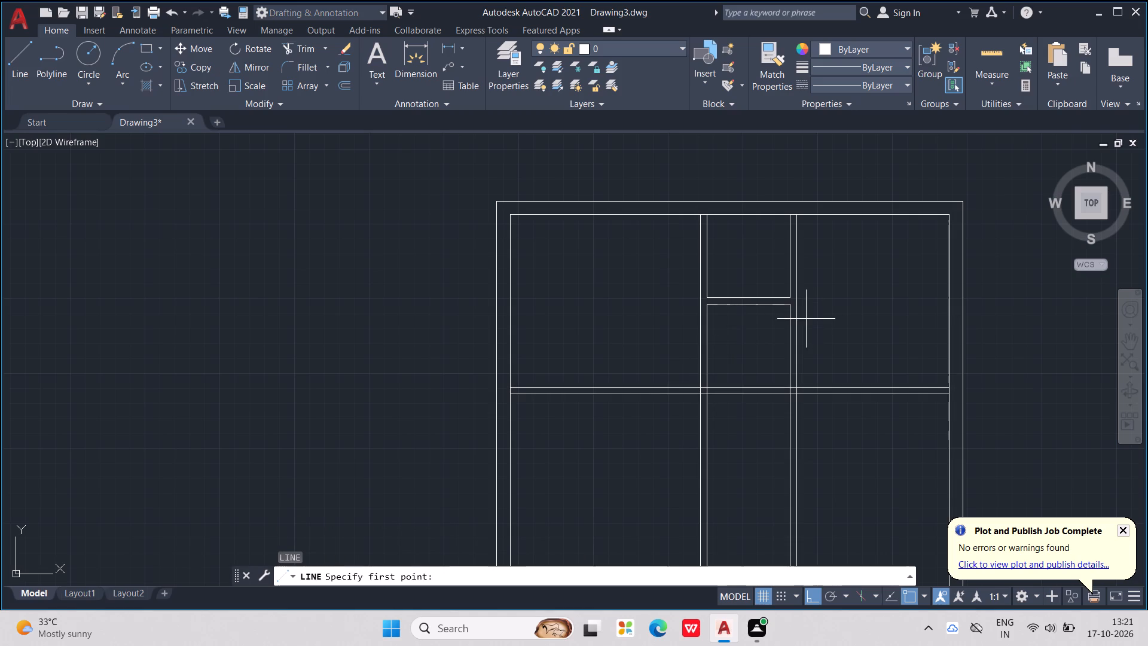
scroll(784, 313, "up", 2)
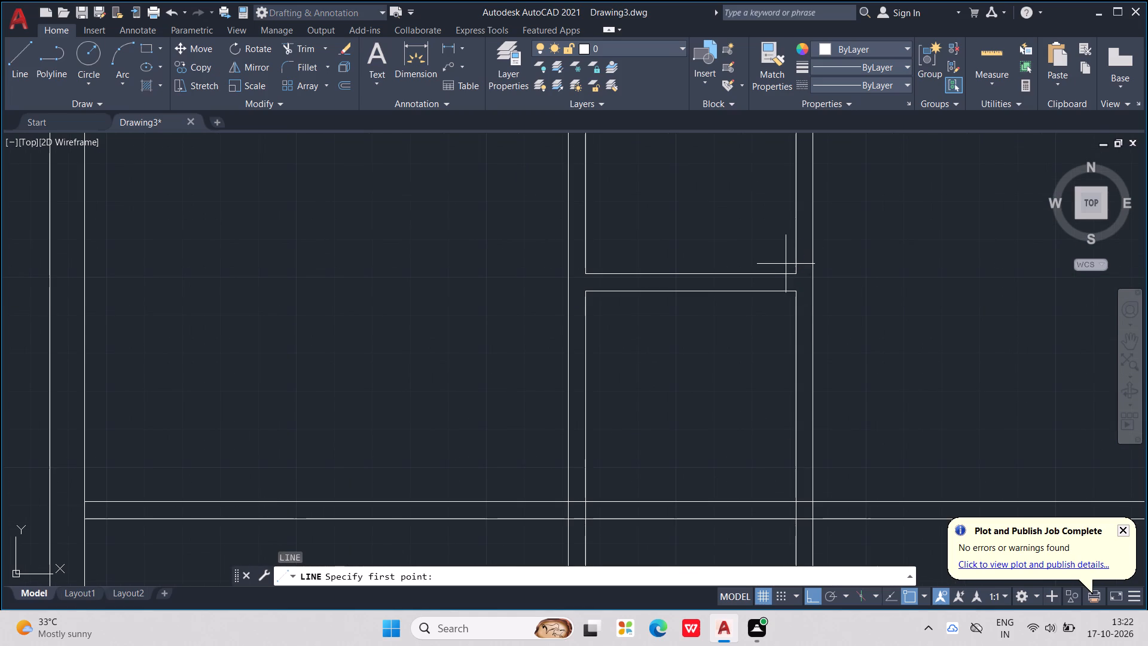
left_click(787, 223)
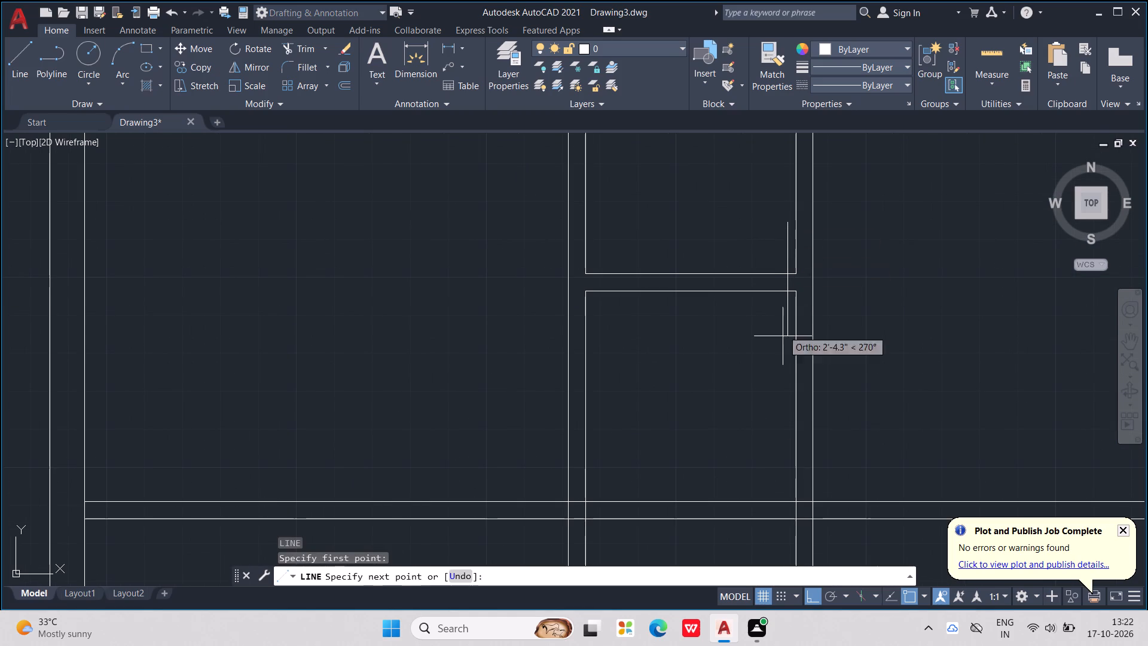
left_click(783, 367)
key("Escape")
key("Escape")
key("Escape")
key("Escape")
key("Escape")
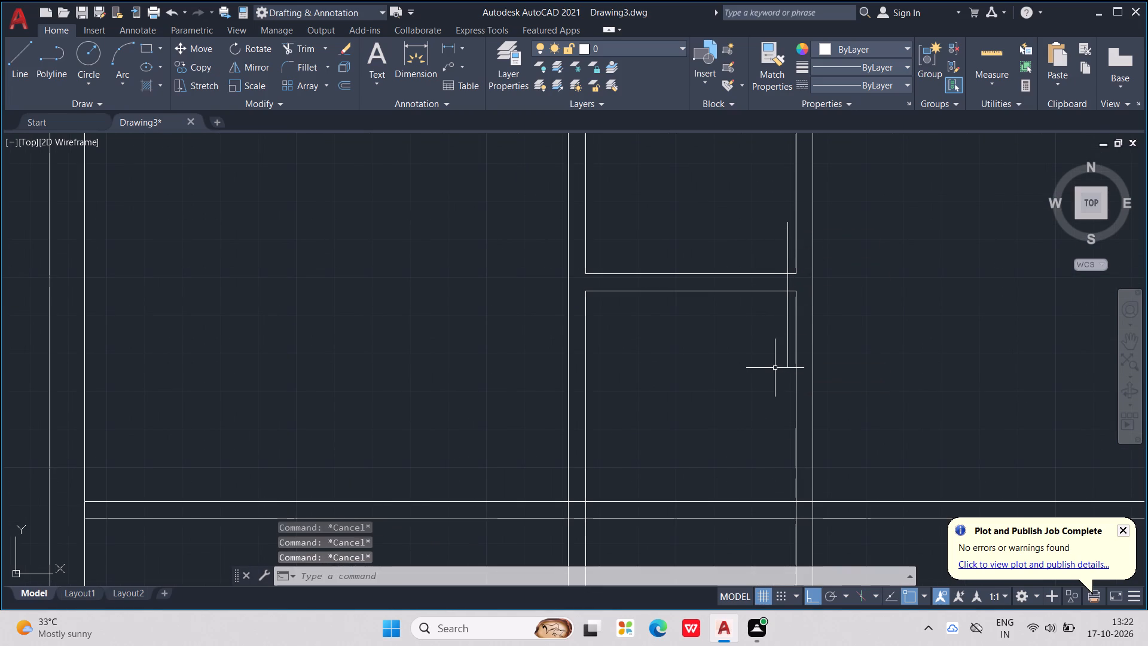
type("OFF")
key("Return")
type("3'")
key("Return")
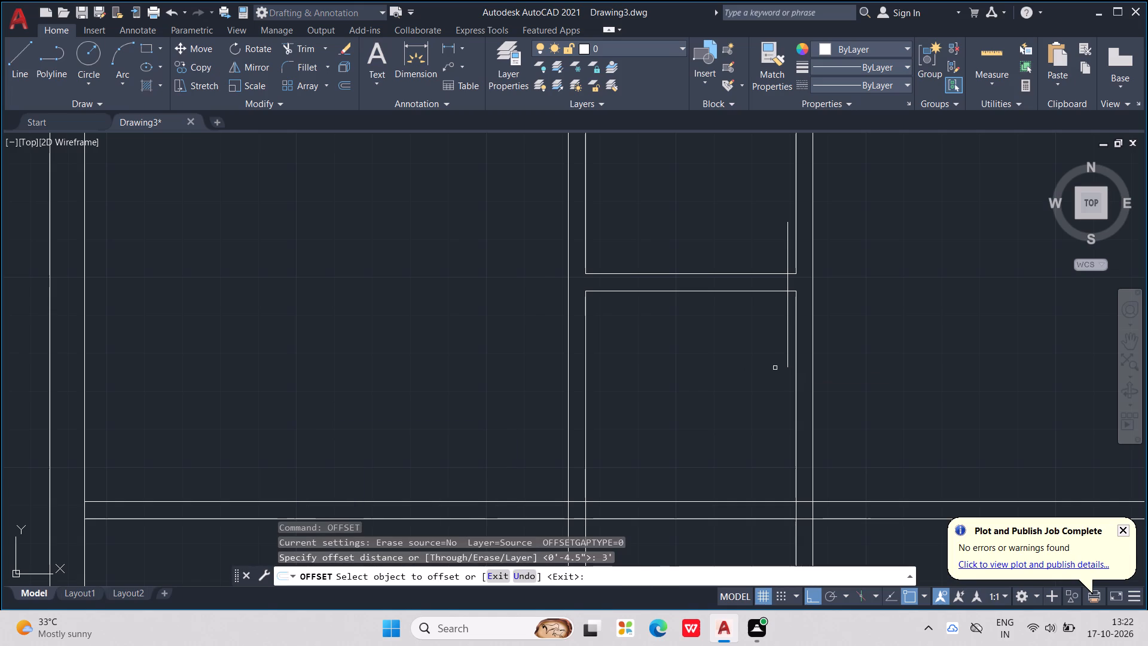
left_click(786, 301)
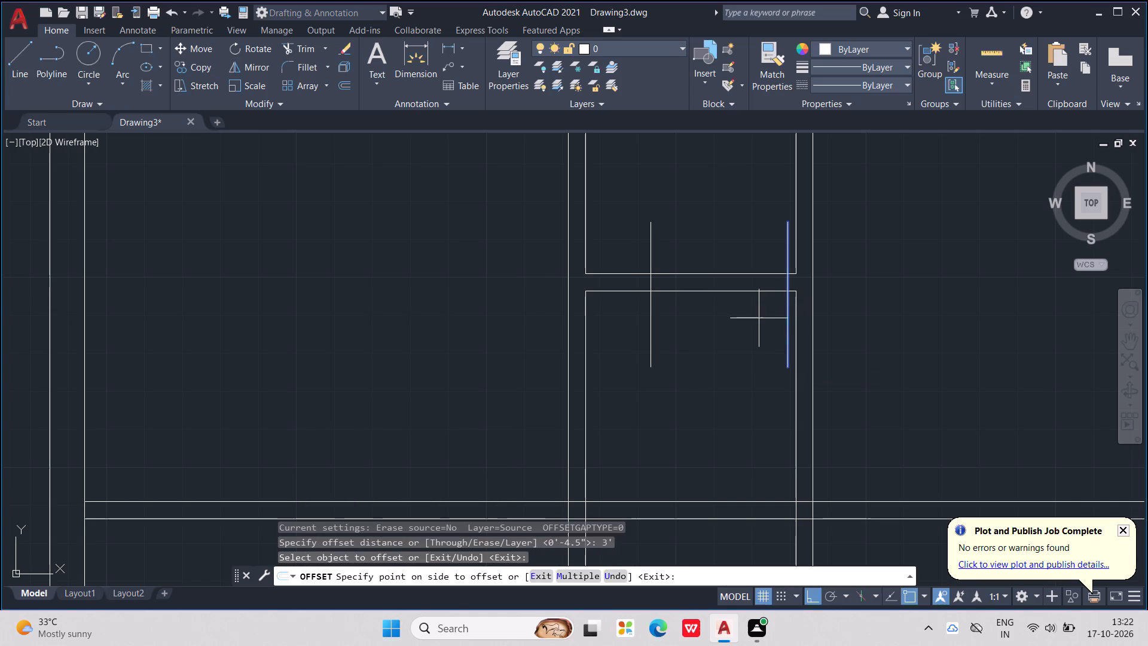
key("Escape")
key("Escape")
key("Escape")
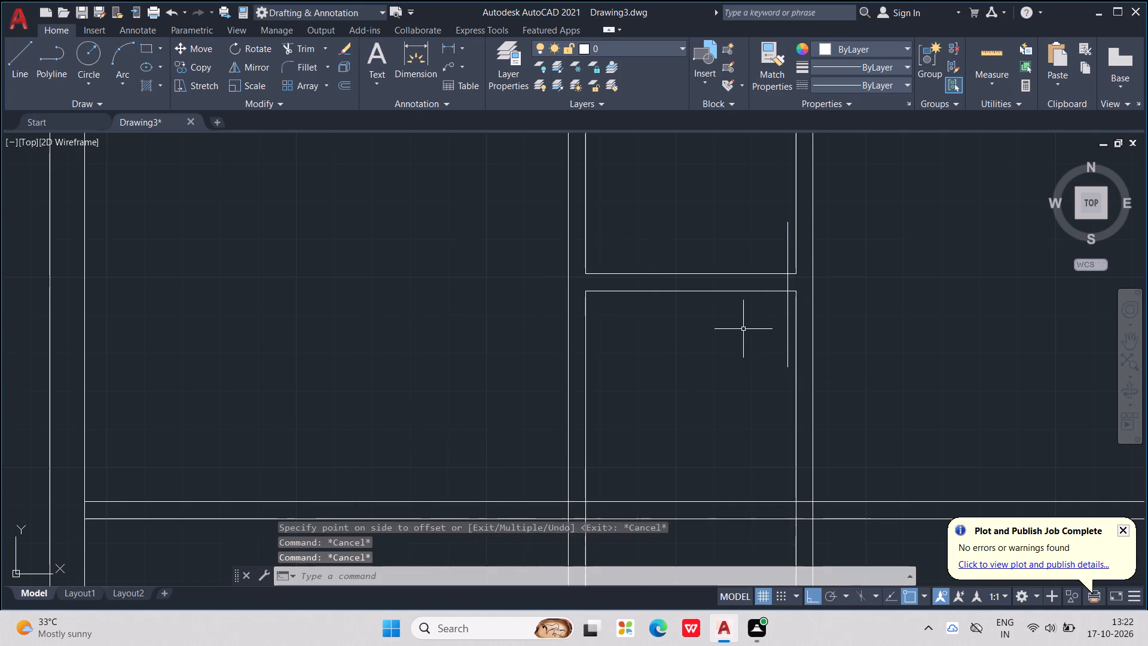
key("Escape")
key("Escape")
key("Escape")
Offset the short vertical line crossing the short upper partition 2' to the left.
type("OFF")
key("Return")
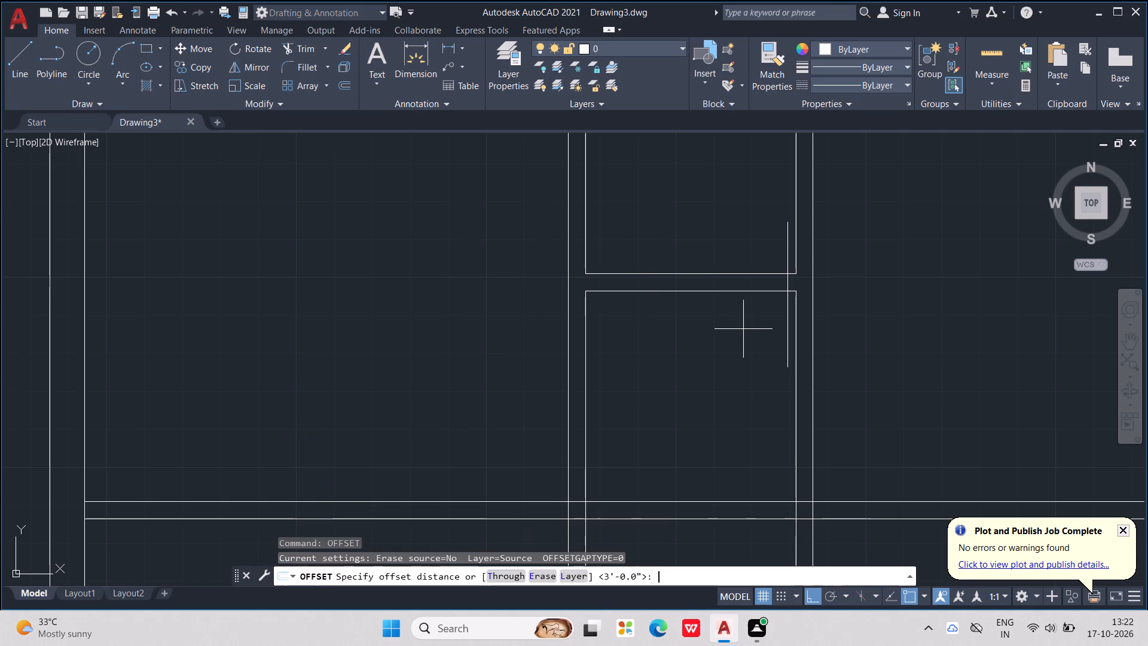
type("2'")
key("Return")
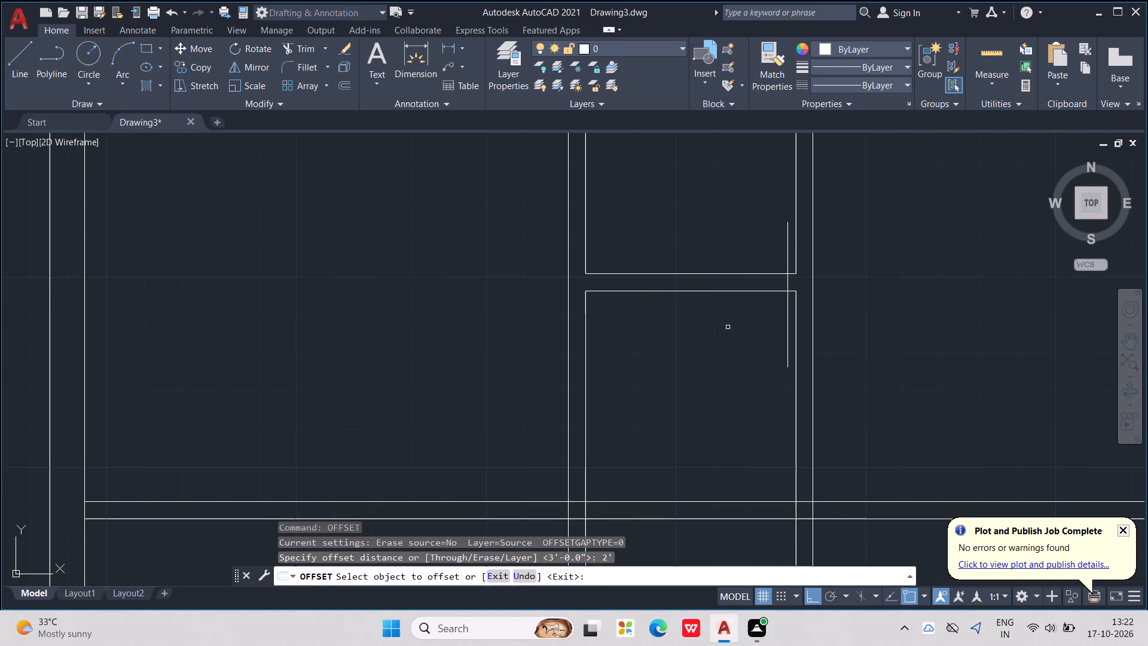
left_click(787, 322)
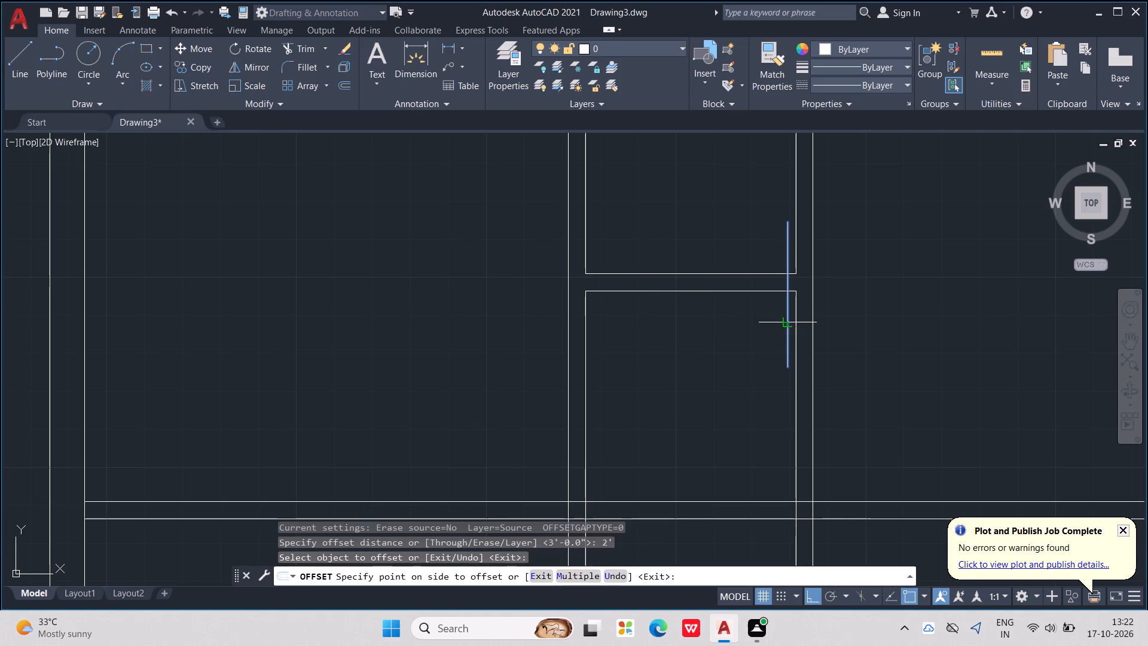
left_click(750, 335)
key("Escape")
key("Escape")
key("Escape")
key("Escape")
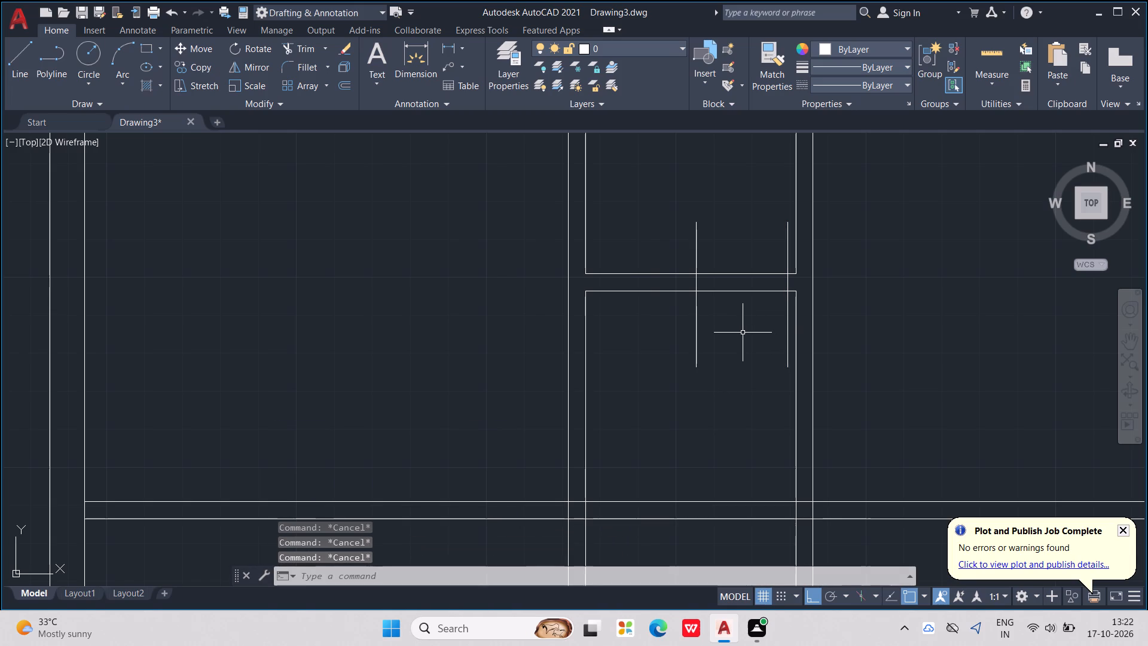
key("Escape")
Trim the short upper partition between the two vertical lines and remove their overhanging ends to form a 2' door opening.
key("t")
key("r")
key("Return")
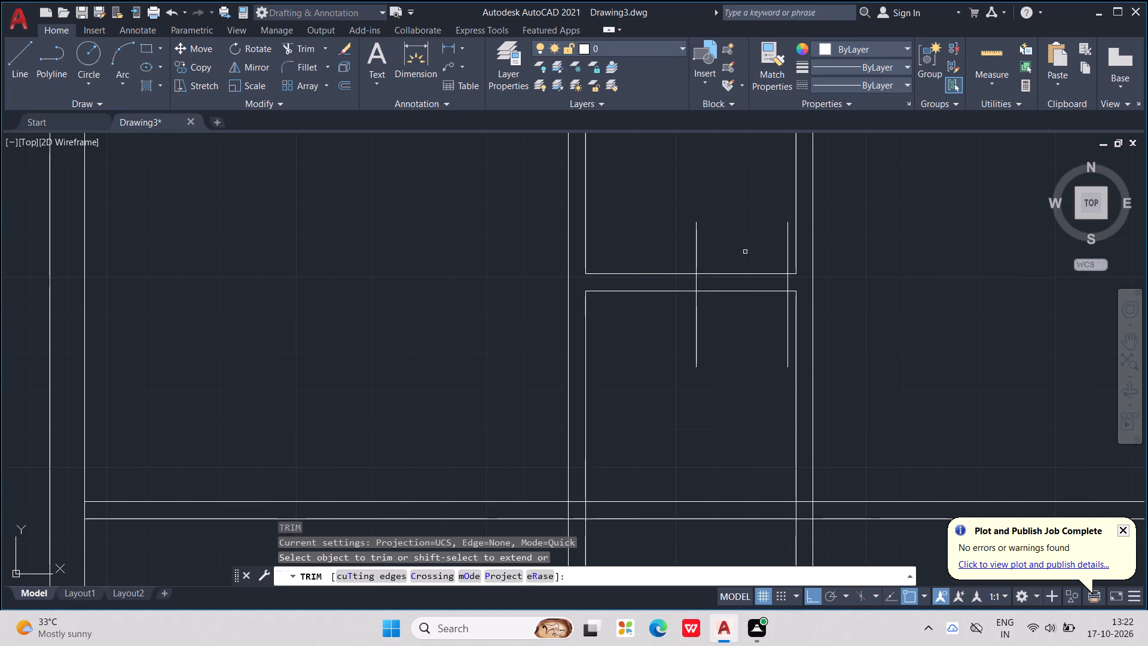
left_click_drag(745, 247, 752, 316)
left_click_drag(790, 322, 697, 356)
left_click(695, 356)
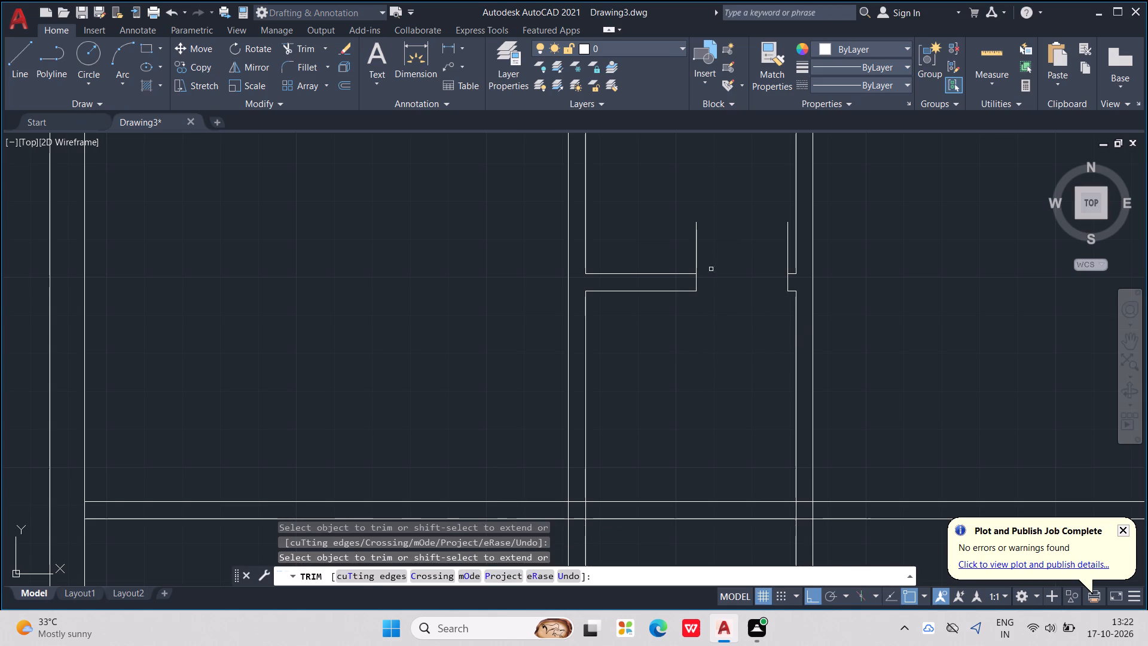
left_click_drag(719, 236, 688, 247)
left_click(788, 242)
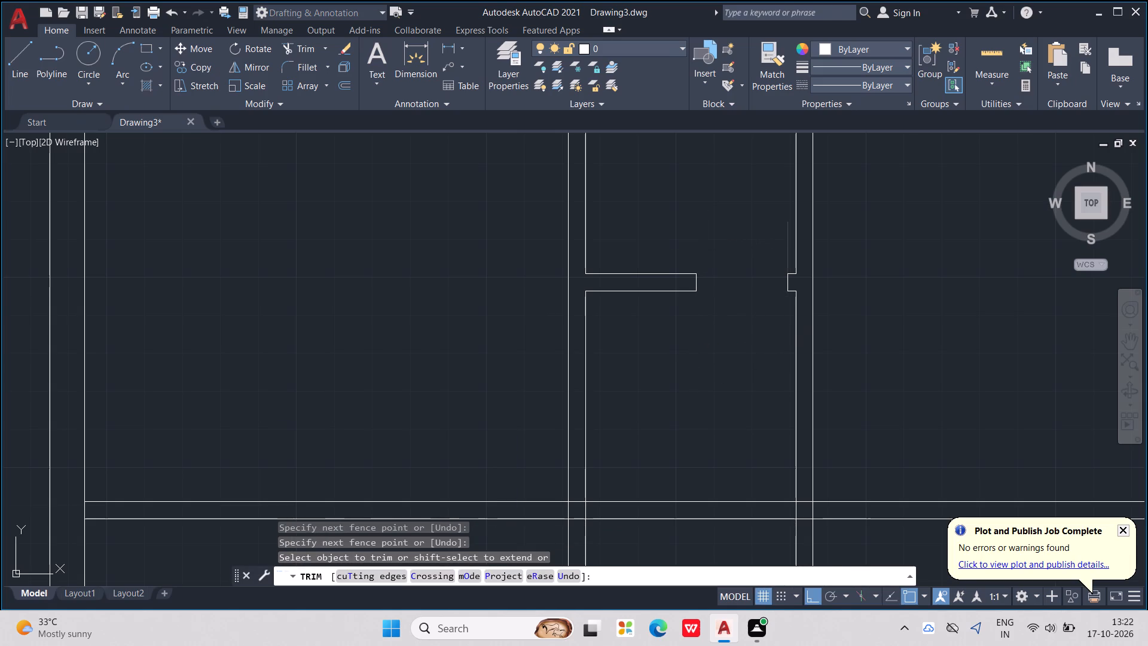
key("Escape")
key("Escape")
key("Escape")
key("Escape")
key("Escape")
key("Escape")
key("Escape")
key("Escape")
key("Escape")
key("Escape")
key("Escape")
key("Escape")
key("Escape")
key("Escape")
key("Escape")
key("Escape")
key("Escape")
key("Escape")
key("Escape")
key("Escape")
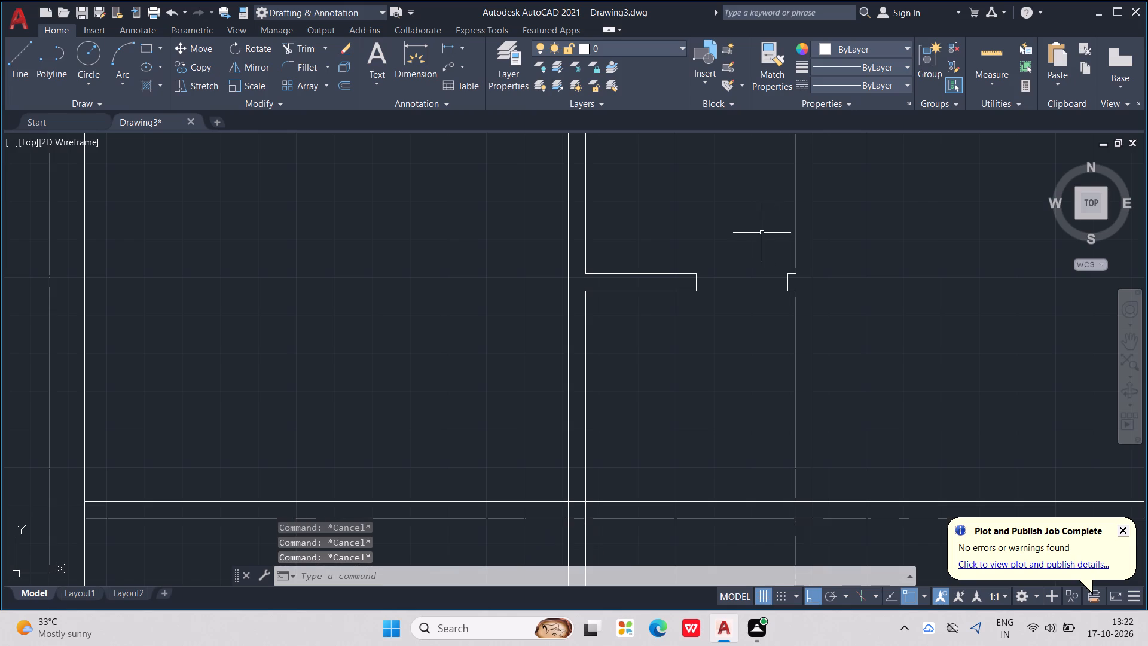
Draw the door leaf upward from the opening's right jamb, 2' long and 2" wide, closing it at the partition's lower face.
key("l")
key("Return")
left_click(783, 275)
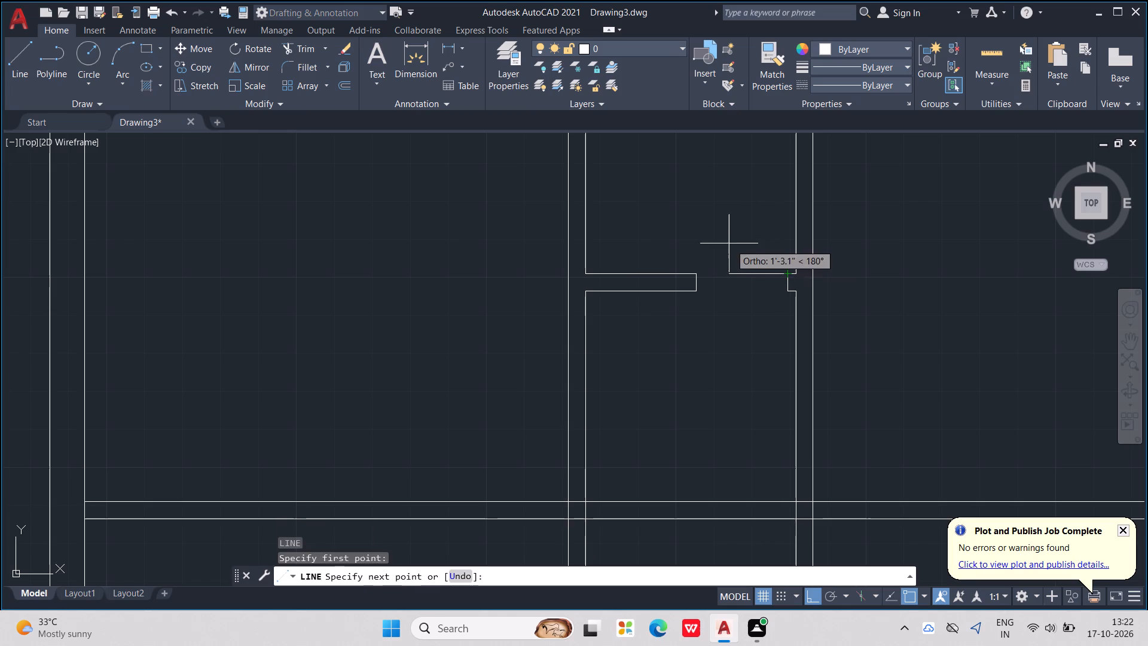
middle_click_drag(728, 239, 725, 392)
scroll(728, 239, "down", 1)
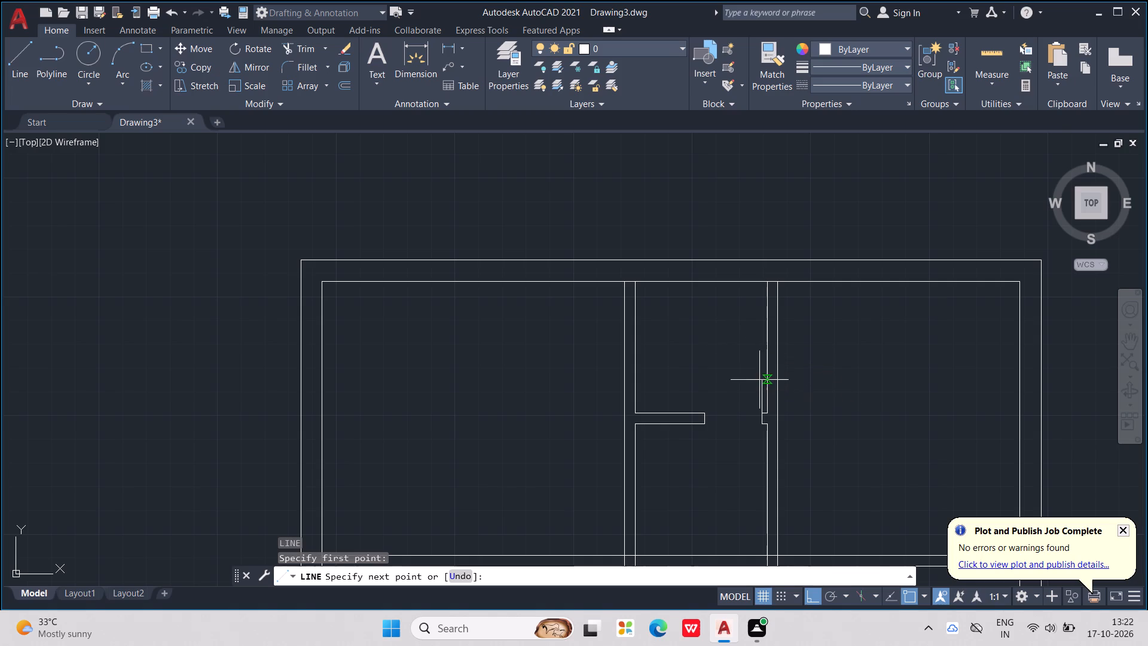
scroll(758, 375, "up", 1)
type("2'")
key("Return")
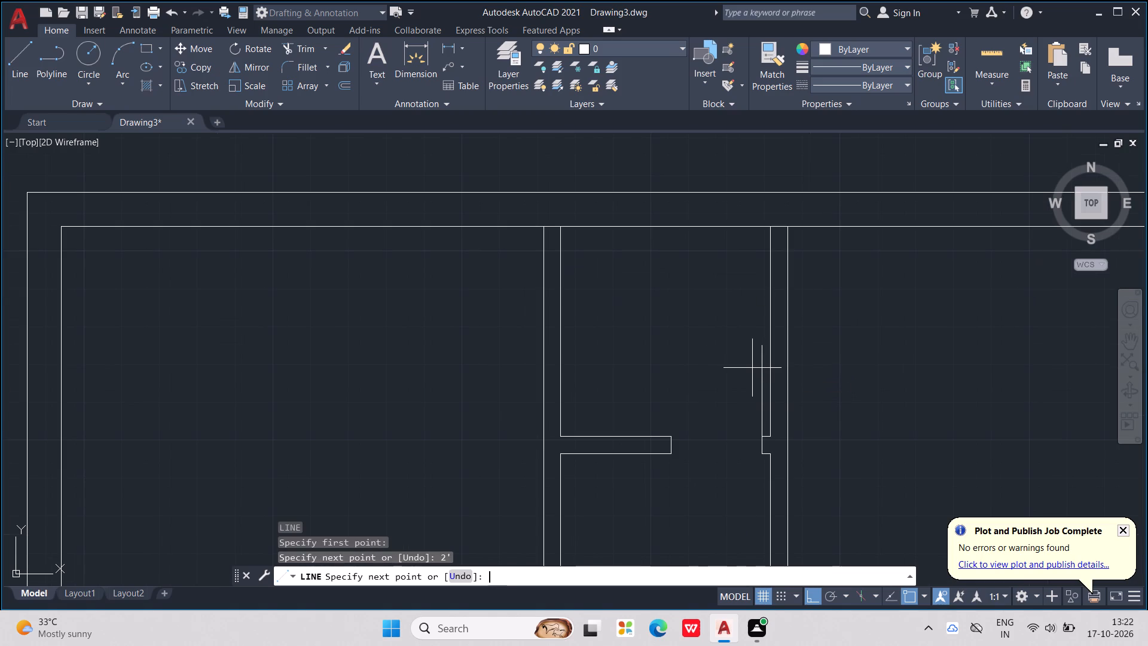
type("2\"")
key("Return")
scroll(760, 455, "up", 2)
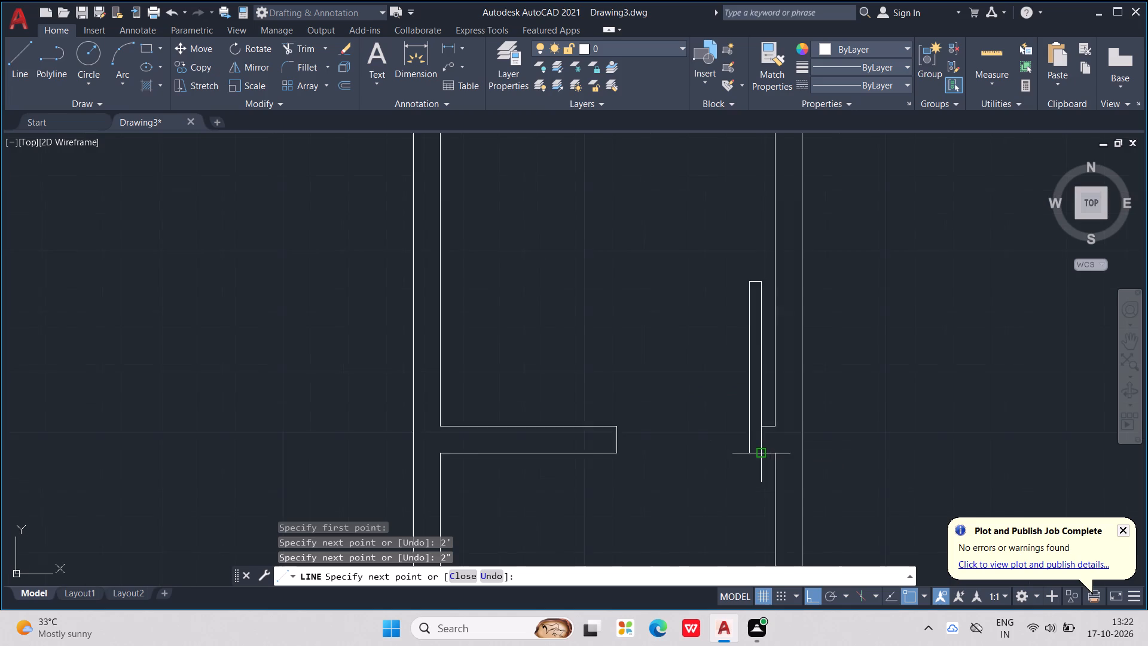
left_click(738, 456)
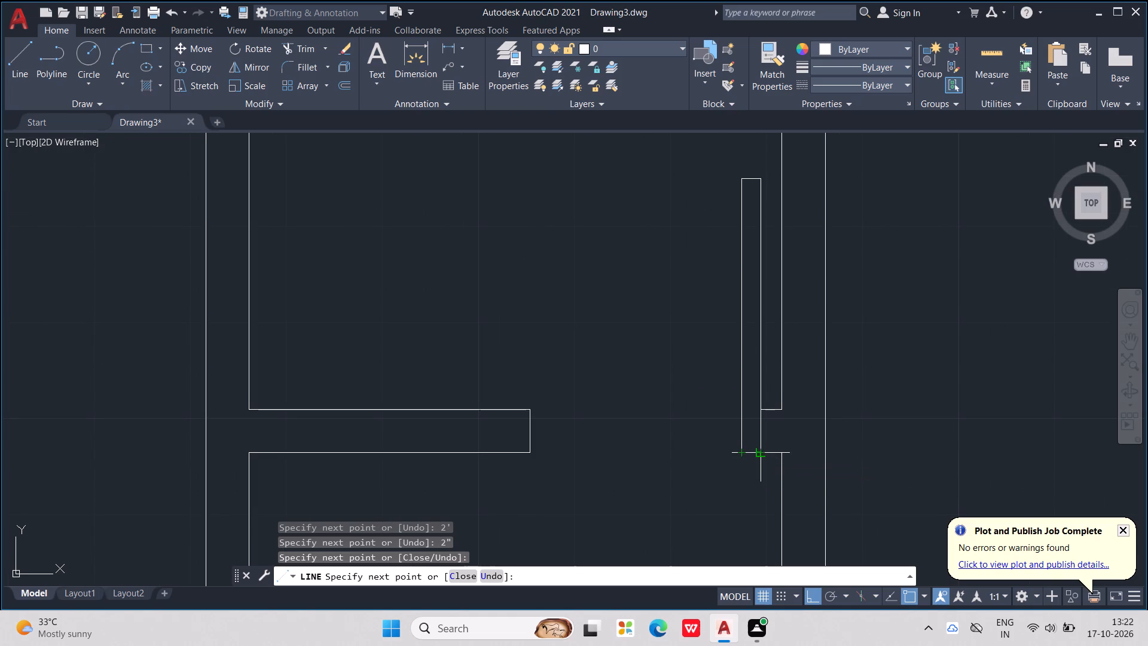
left_click(762, 452)
key("Escape")
key("Escape")
key("Escape")
key("Escape")
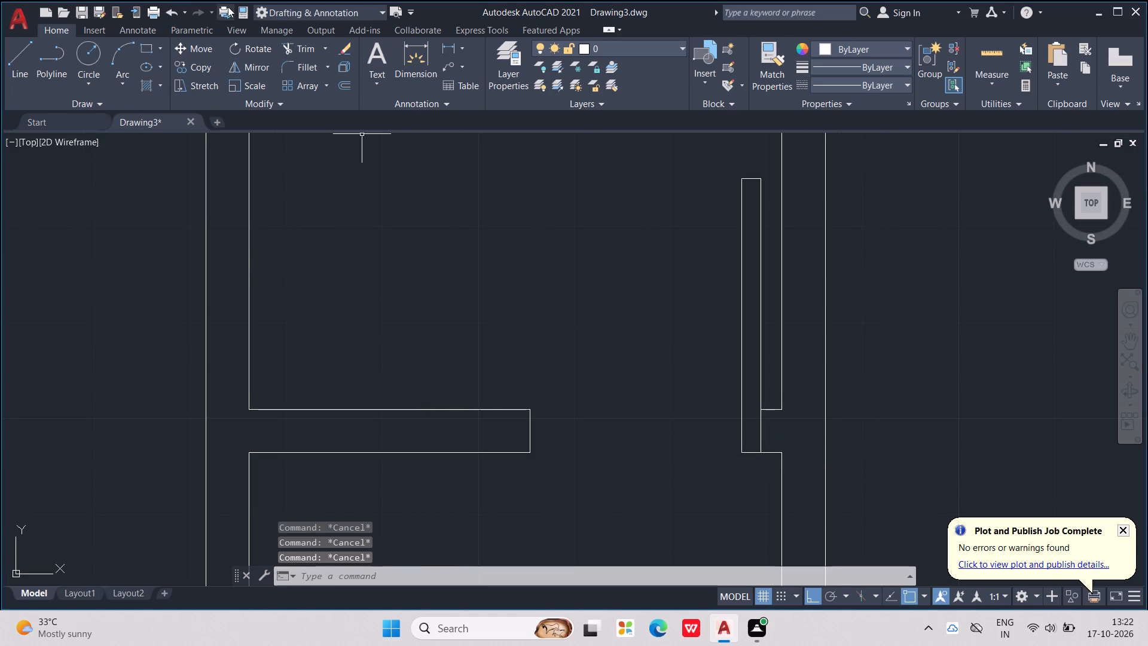
Draw a three-point door swing arc from the leaf's top right corner through its top left corner to the opening's left jamb.
left_click(129, 50)
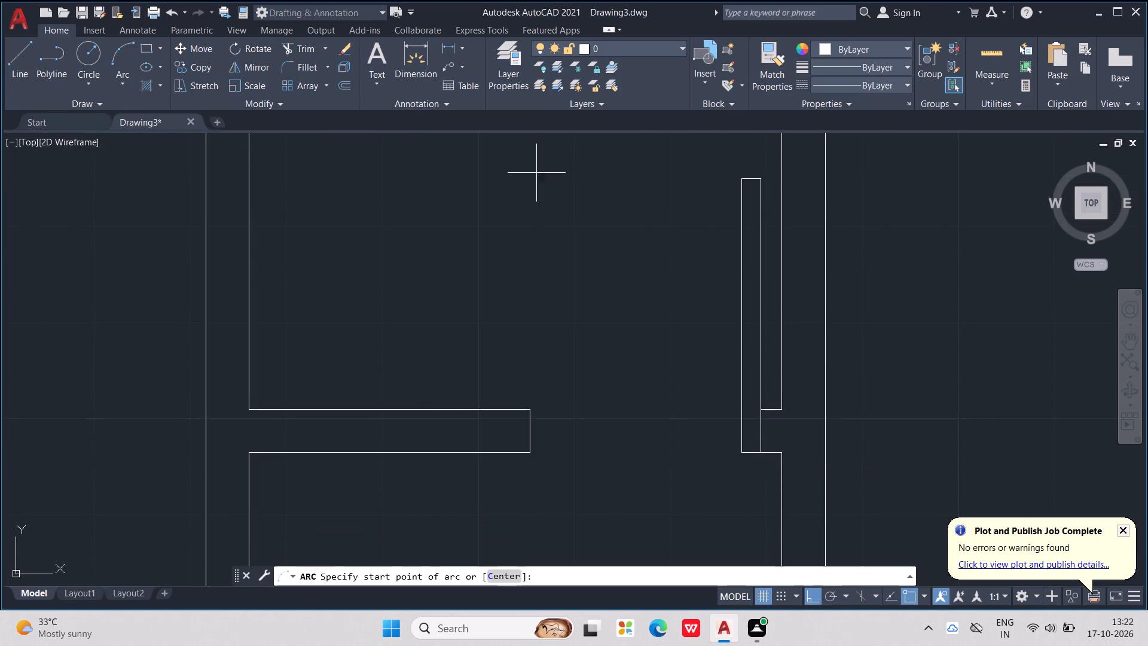
scroll(850, 178, "up", 1)
scroll(686, 184, "down", 1)
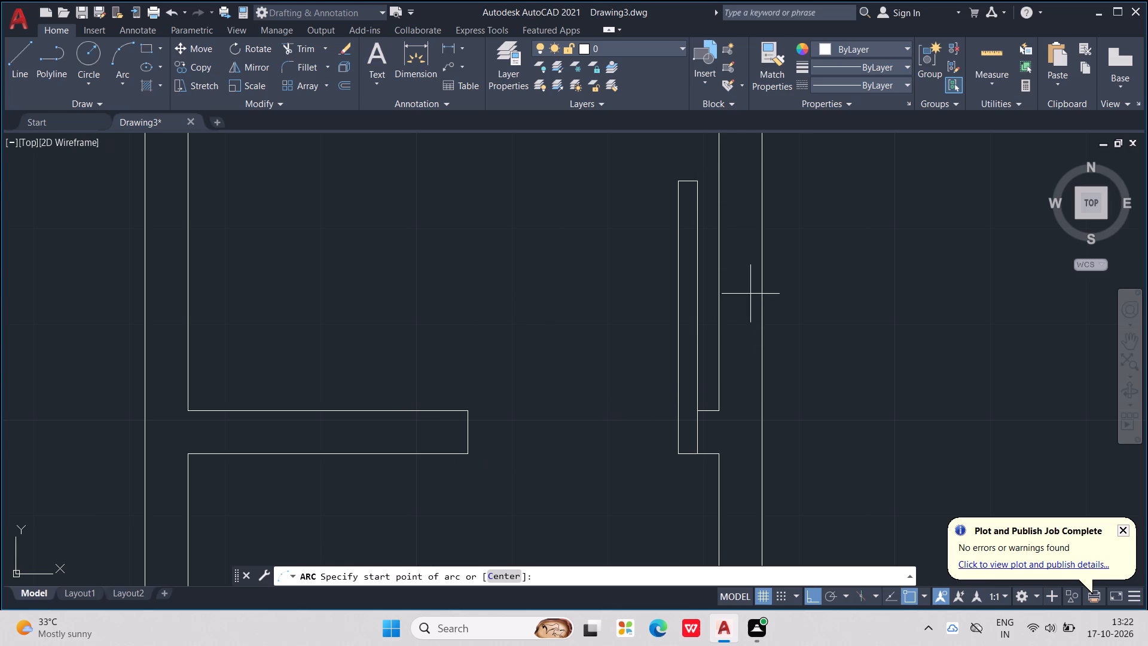
left_click(698, 179)
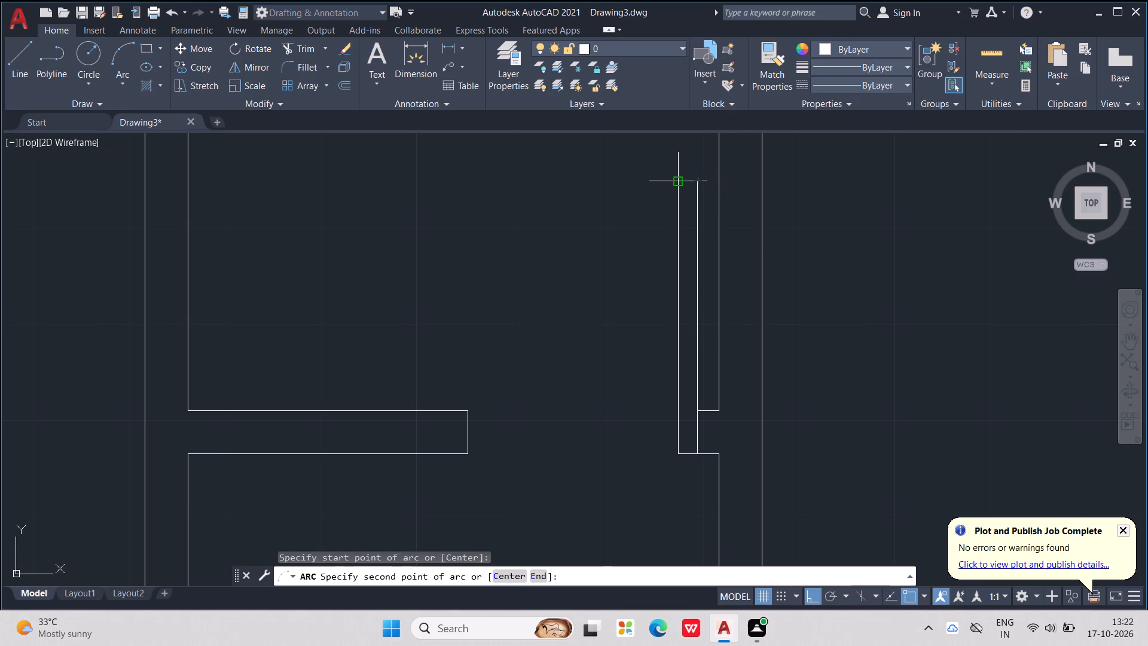
left_click(679, 184)
scroll(575, 304, "down", 2)
middle_click_drag(575, 304, 753, 252)
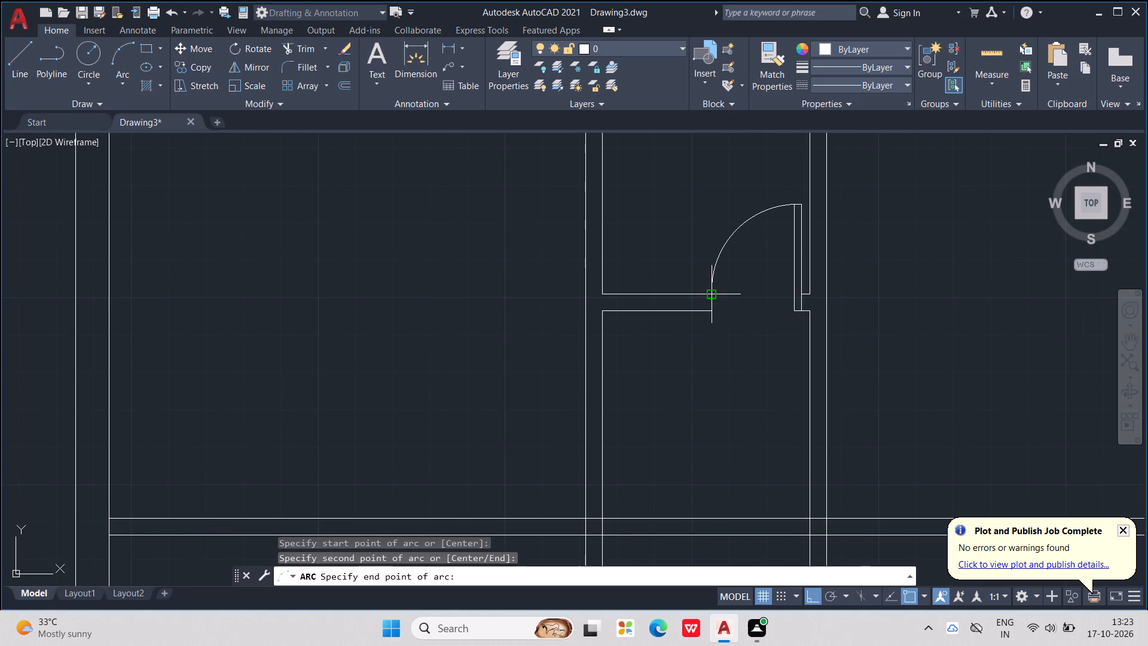
left_click(707, 298)
Draw a horizontal line about 2'-9" long across the right vertical partition, just above the long horizontal partition.
scroll(712, 298, "down", 3)
type("```")
key("grave")
type("``")
key("l")
key("Return")
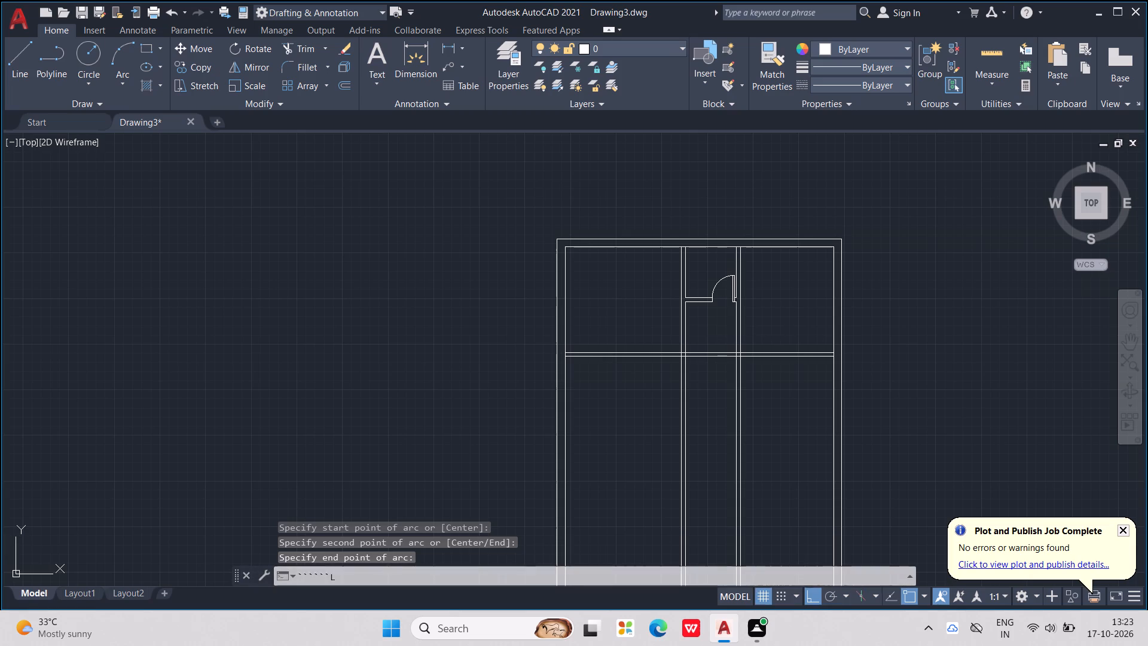
scroll(733, 348, "up", 2)
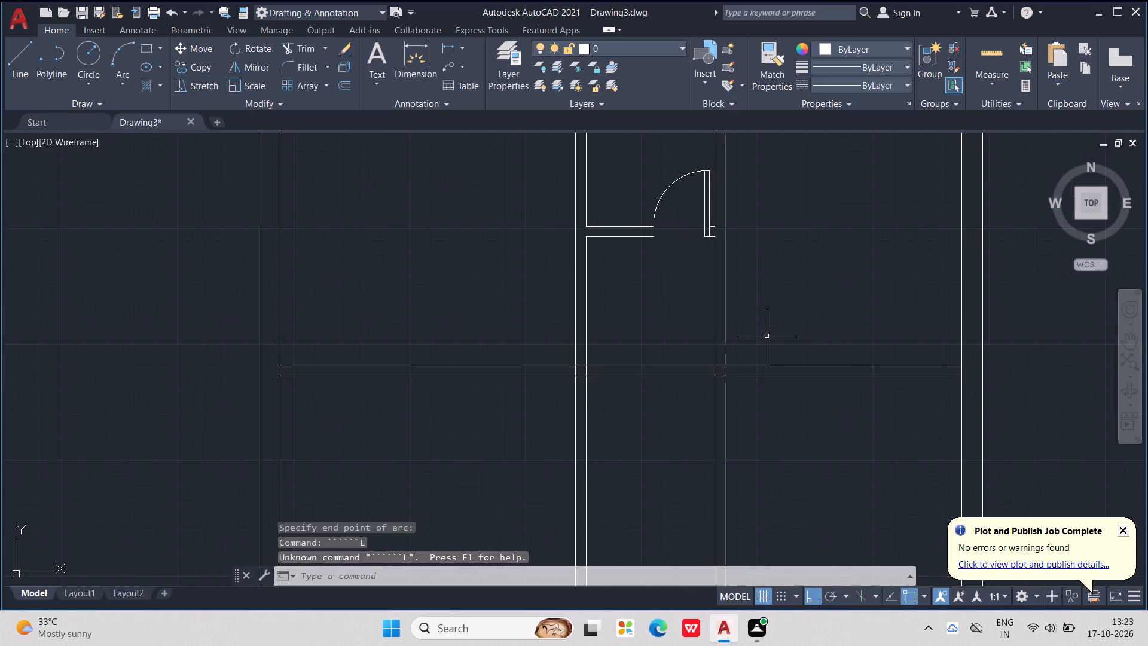
middle_click_drag(768, 335, 774, 299)
scroll(766, 303, "up", 1)
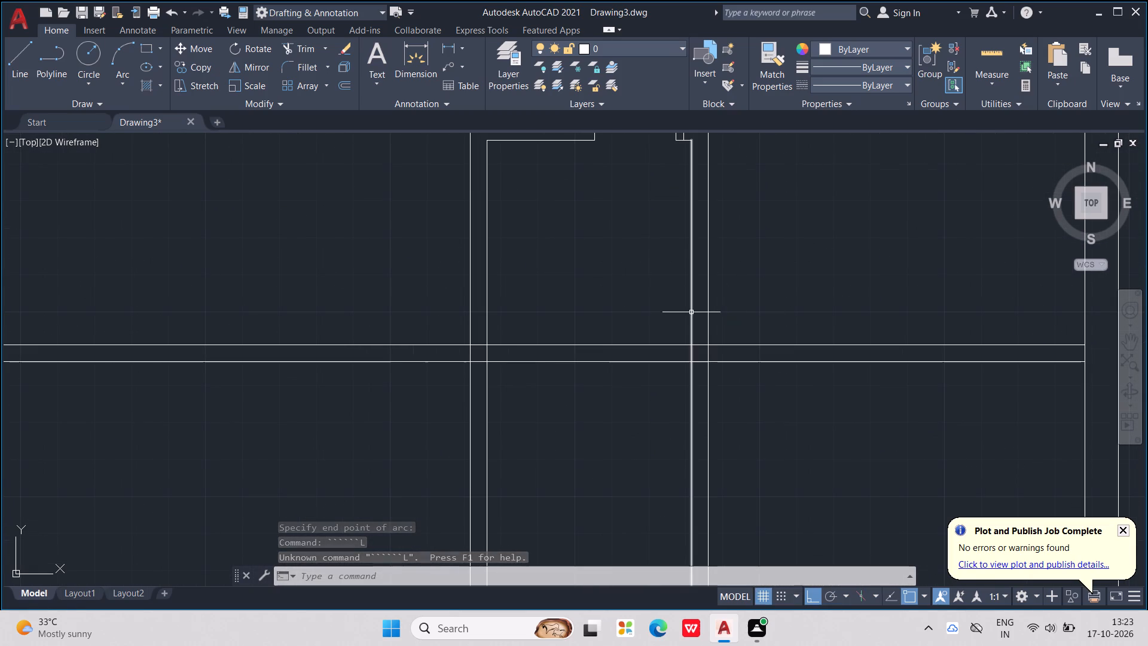
key("Escape")
key("Escape")
key("l")
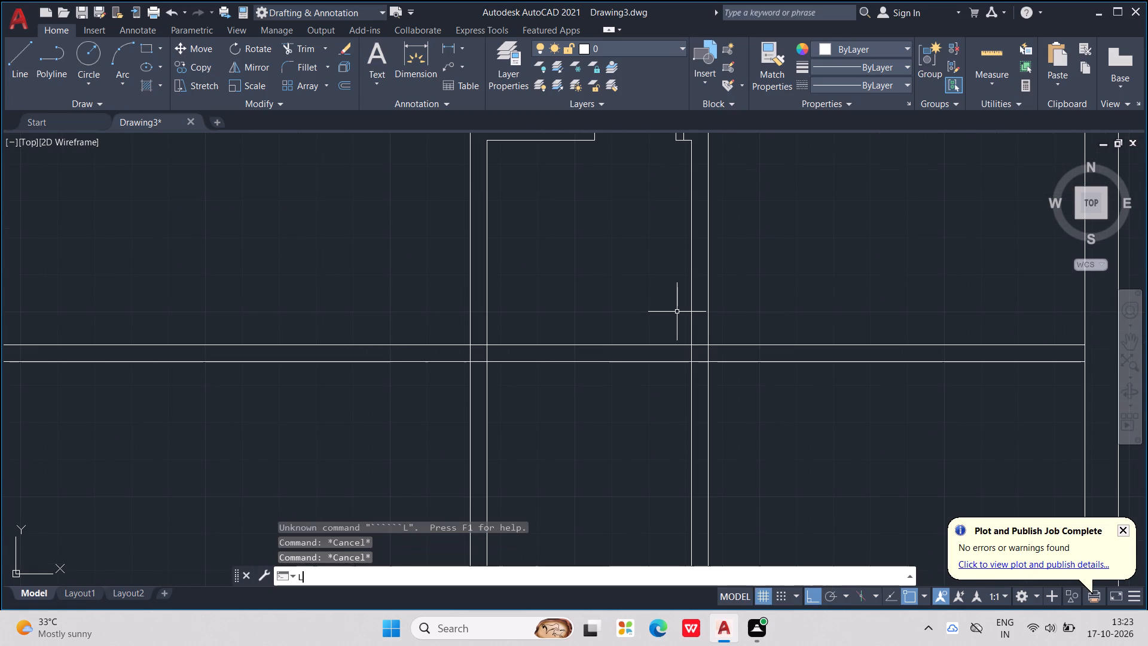
key("Return")
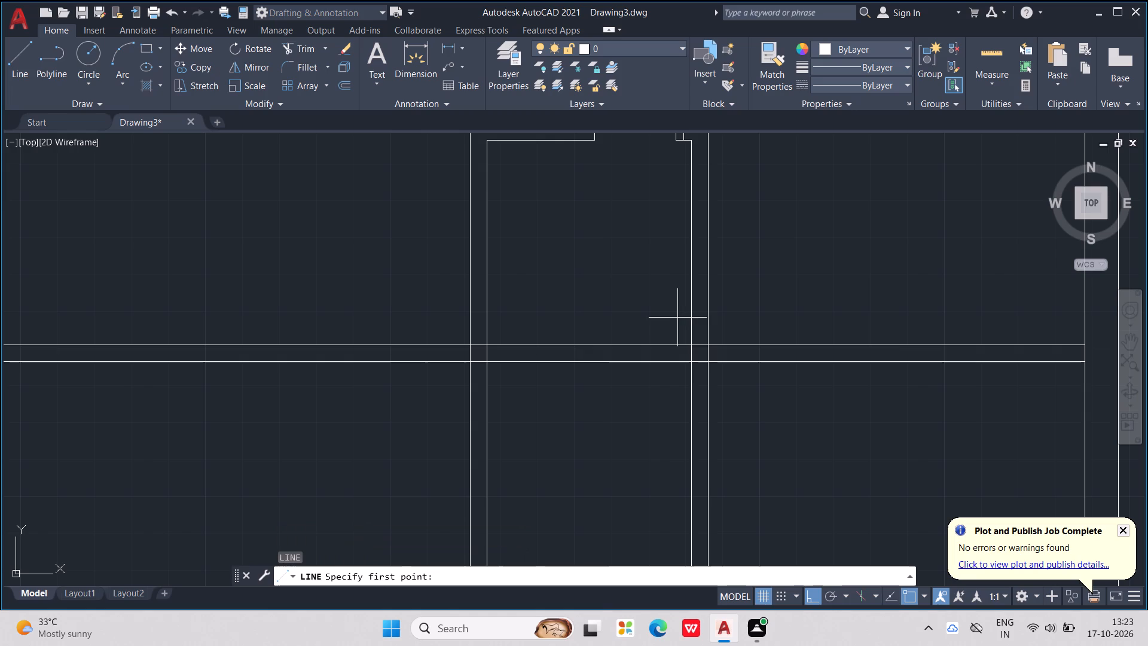
left_click(677, 318)
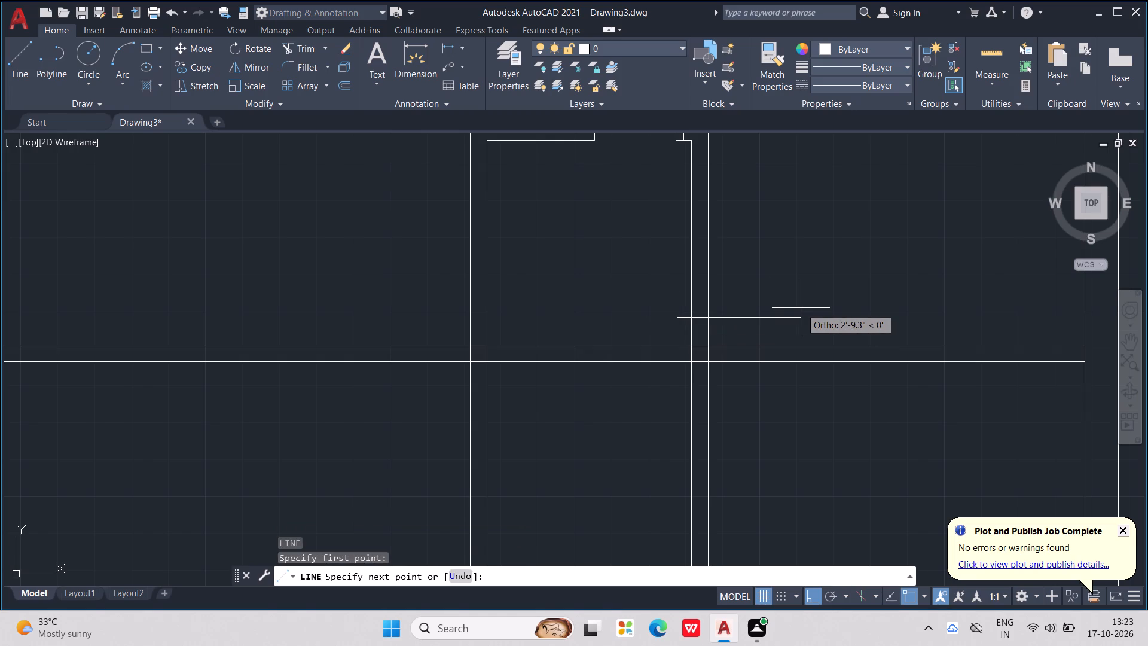
left_click(801, 308)
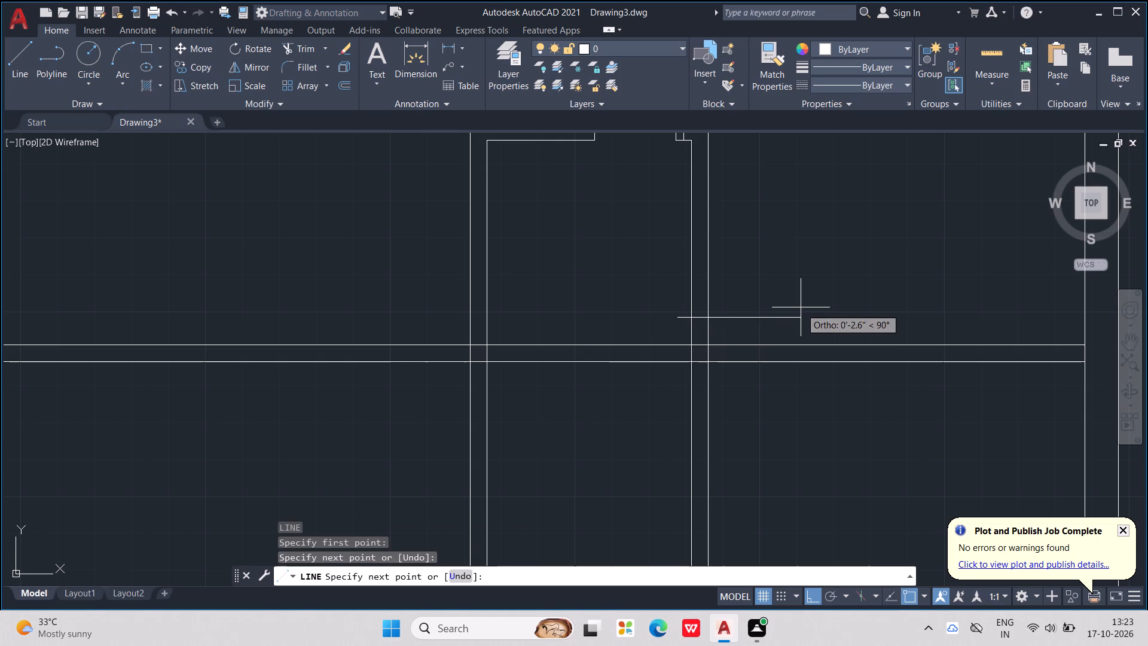
key("Escape")
key("Escape")
key("Escape")
key("Escape")
key("Escape")
key("Escape")
key("Escape")
key("Escape")
key("Escape")
key("Escape")
key("Escape")
key("Escape")
key("Escape")
key("Escape")
key("Escape")
key("Escape")
key("Escape")
key("Escape")
key("Escape")
key("Escape")
Offset the short horizontal line crossing the right vertical partition 3' upward.
type("OFF")
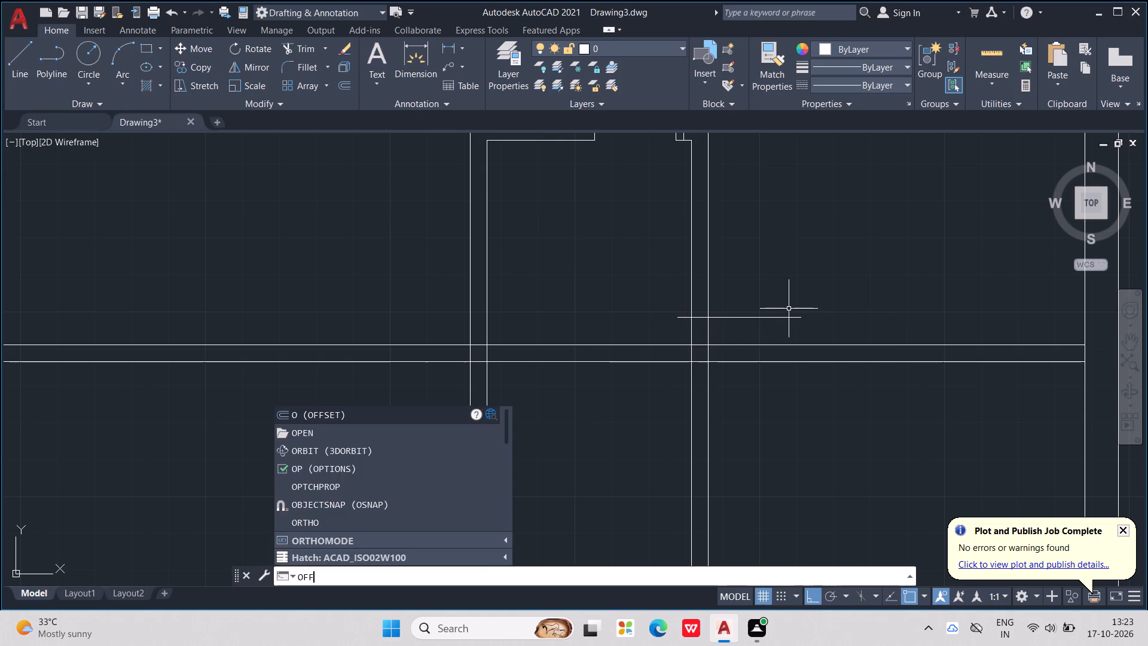
key("Return")
type("3'")
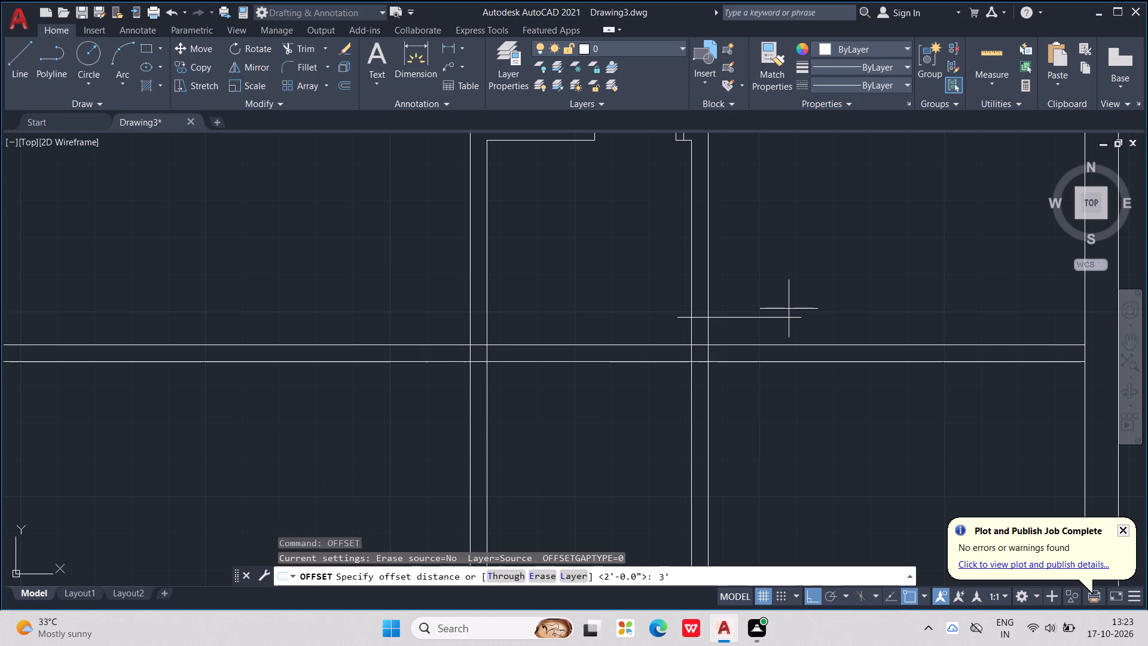
key("Return")
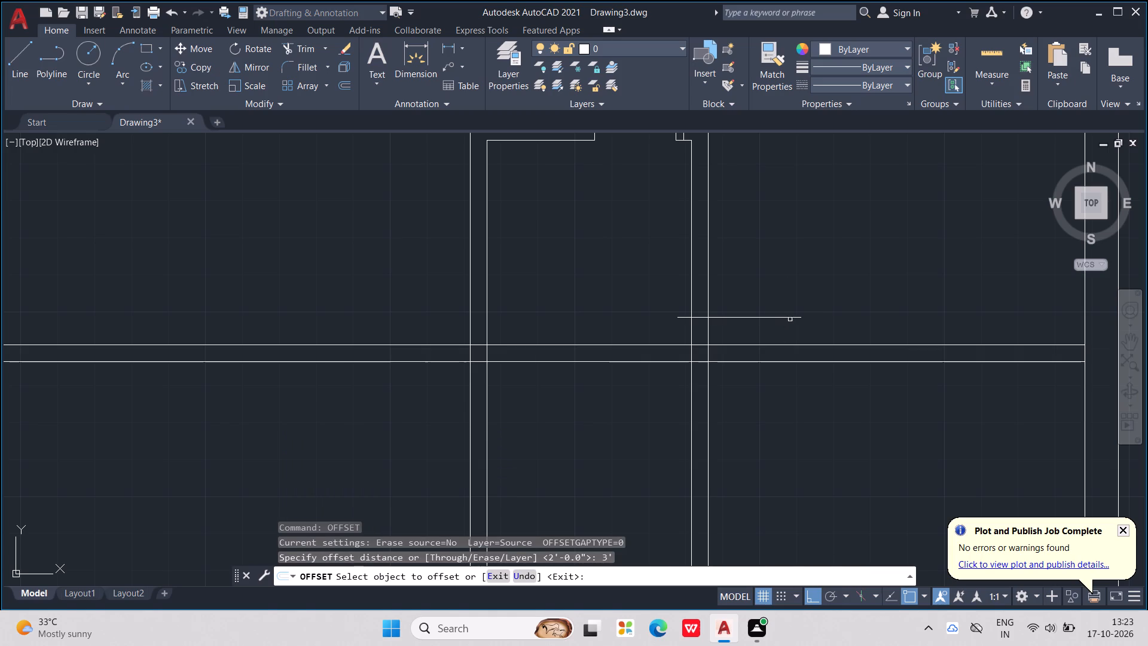
left_click(791, 317)
left_click(786, 282)
scroll(786, 282, "down", 1)
middle_click_drag(786, 282, 747, 314)
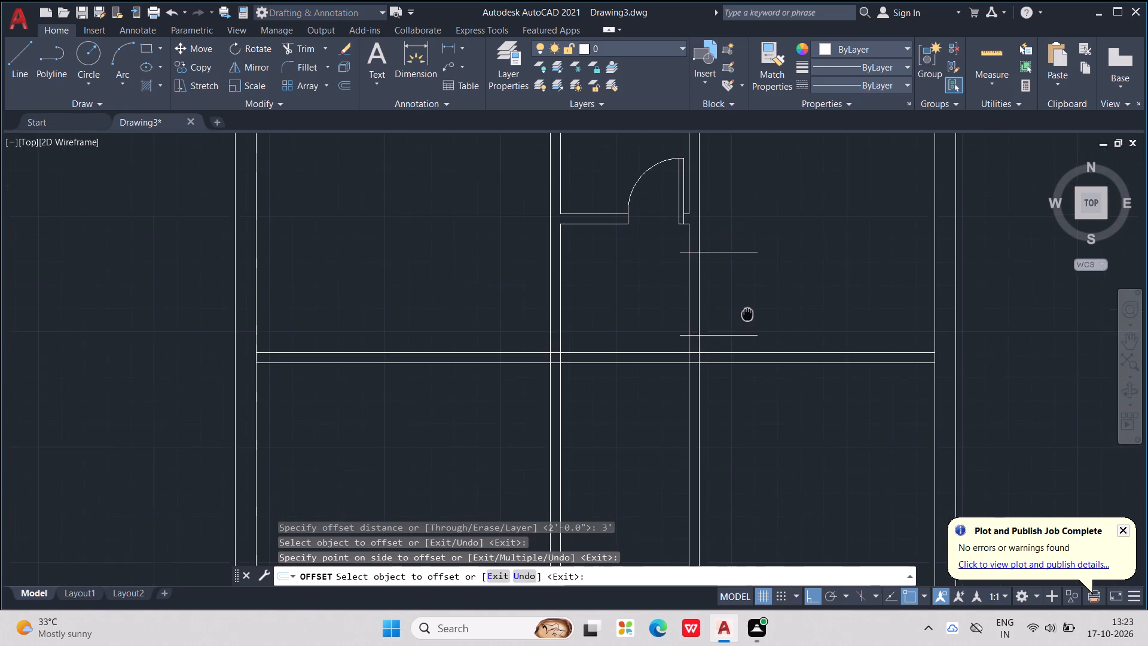
middle_click_drag(747, 314, 750, 329)
key("Escape")
key("Escape")
key("Escape")
key("Escape")
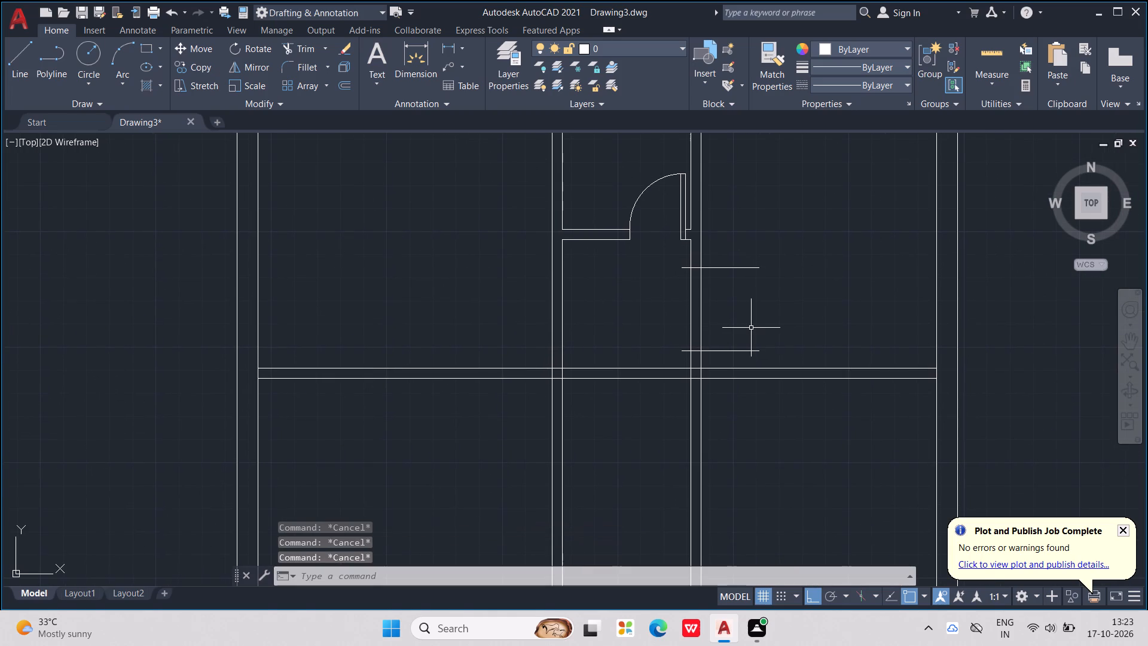
key("Escape")
key("Escape")
key("Escape")
key("Escape")
key("Escape")
Trim the right vertical partition between the two short horizontal lines and remove their overhanging ends to form a 3' opening.
type("TR")
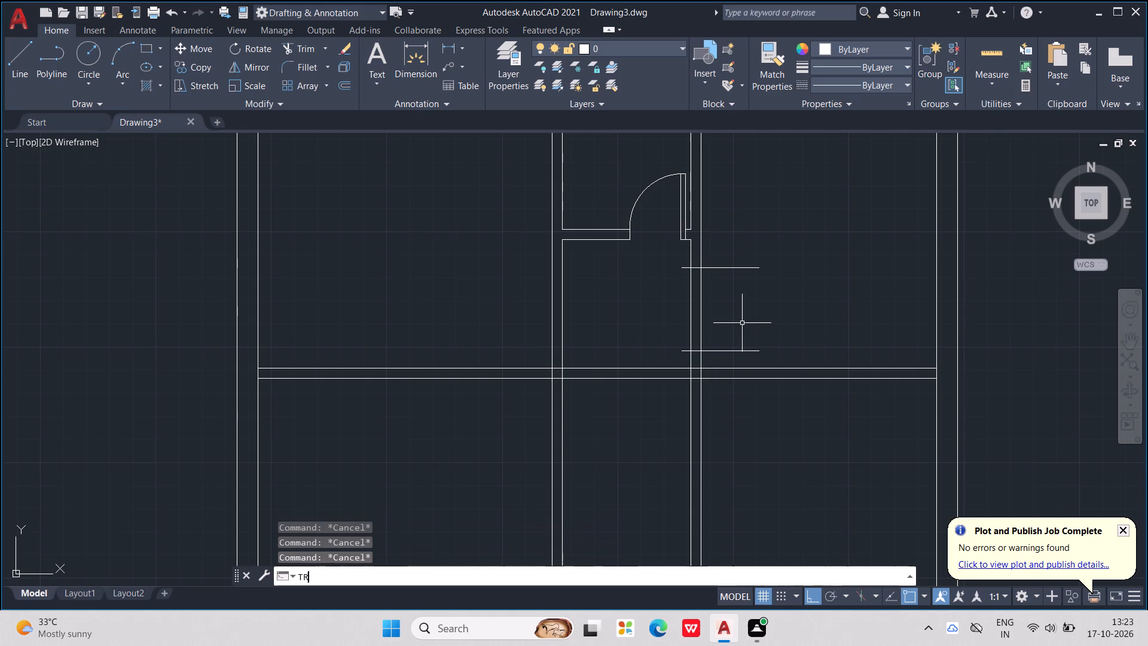
key("Return")
left_click_drag(730, 254, 720, 298)
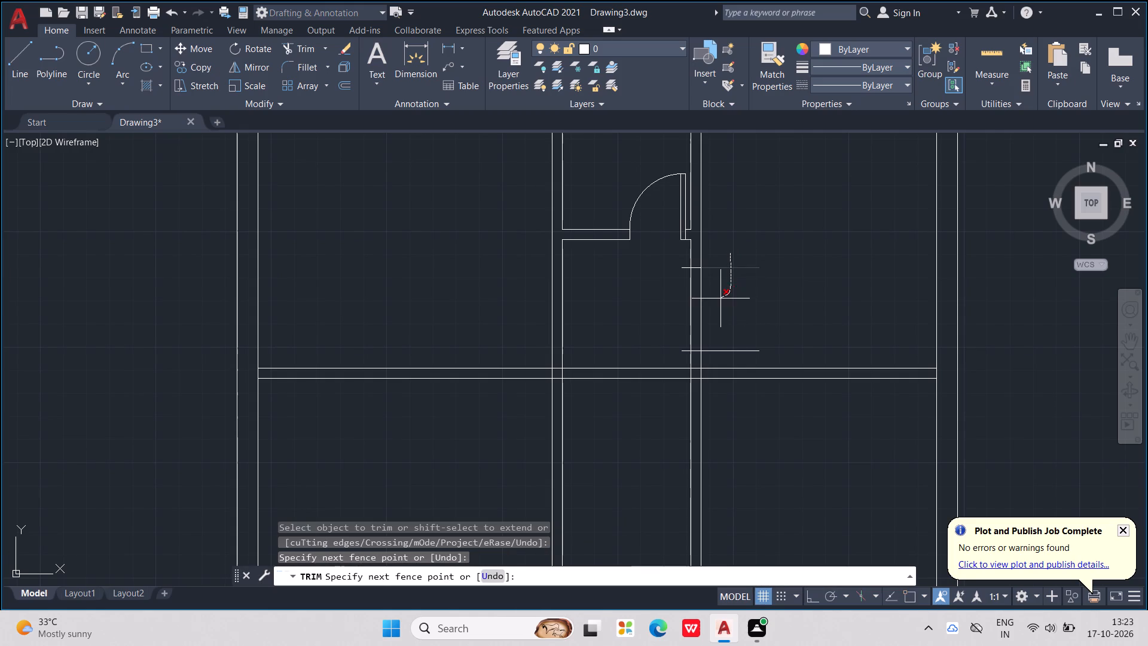
left_click_drag(720, 298, 672, 312)
left_click(682, 267)
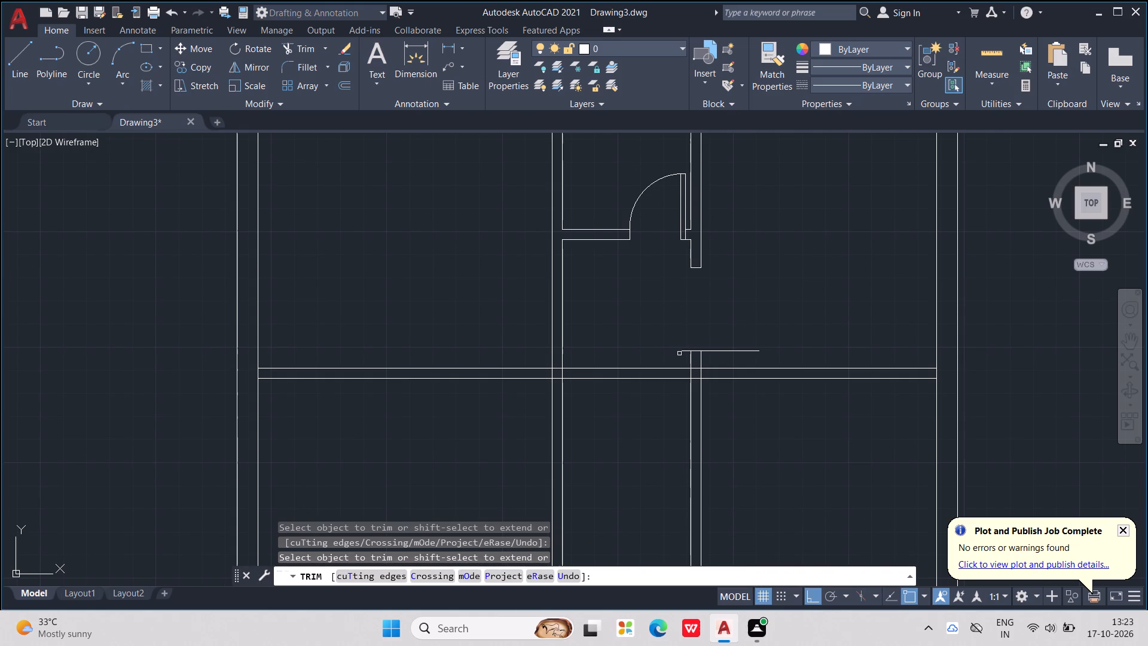
left_click(682, 349)
left_click(737, 354)
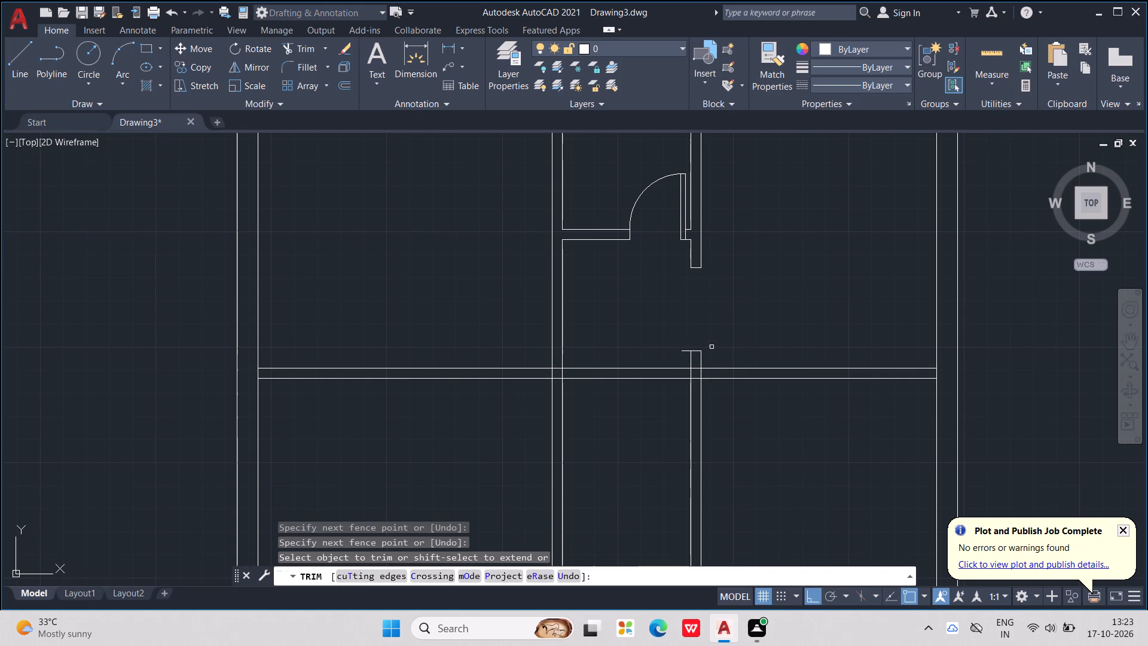
scroll(710, 347, "up", 2)
left_click_drag(649, 362, 646, 343)
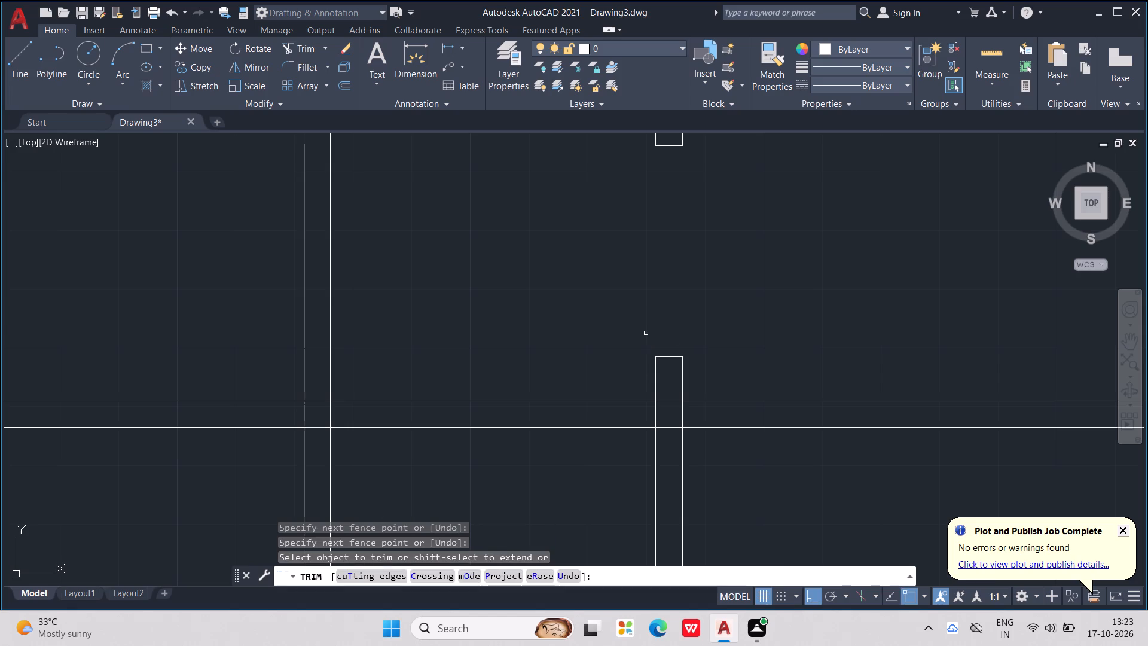
Draw a 2" thick door leaf extending 3' right from the lower jamb's right corner, closing back to the jamb's left corner.
key("Escape")
key("Escape")
key("Escape")
key("Escape")
scroll(449, 236, "down", 3)
middle_click_drag(449, 236, 563, 300)
scroll(449, 236, "down", 1)
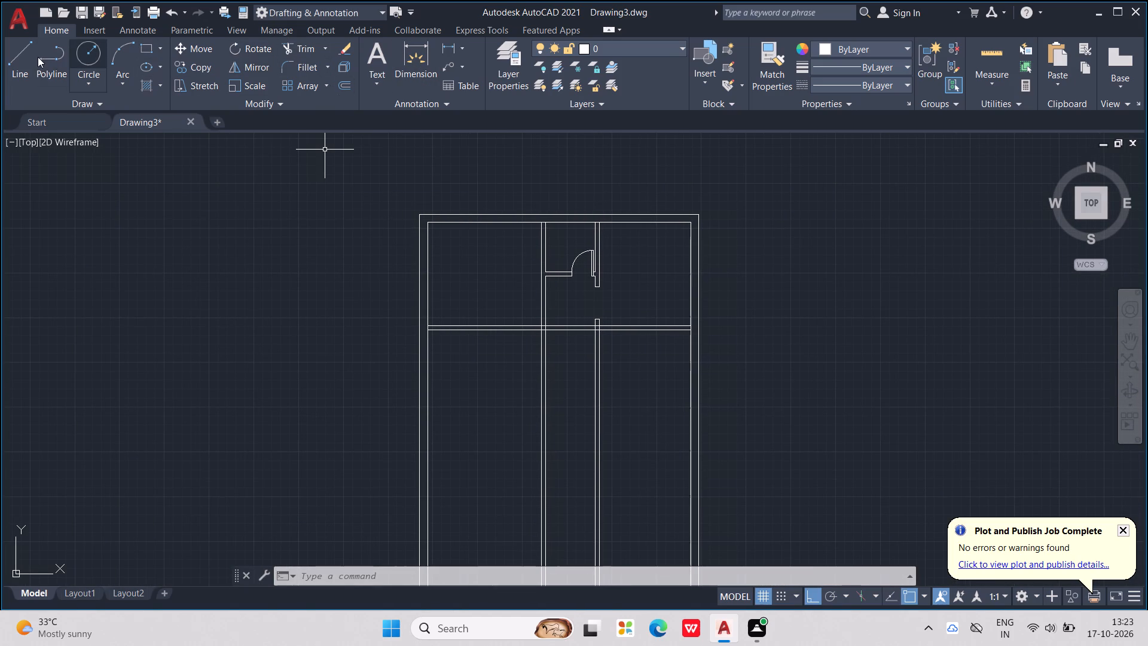
left_click(7, 57)
scroll(563, 337, "up", 4)
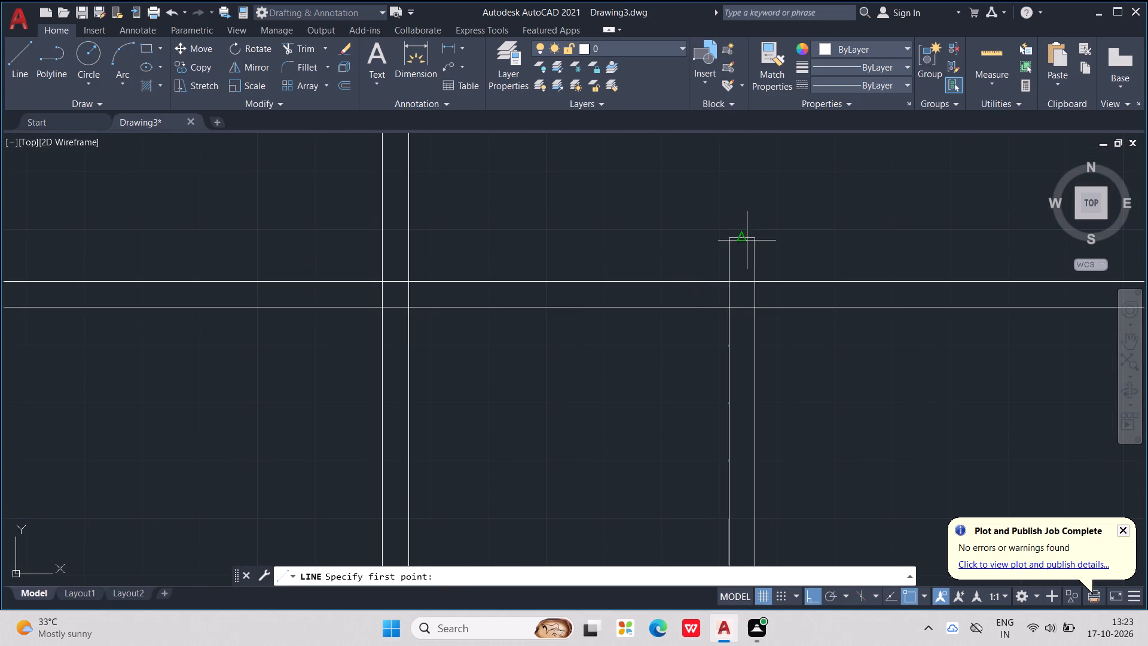
left_click(752, 236)
type("3'")
key("Return")
key("BackSpace")
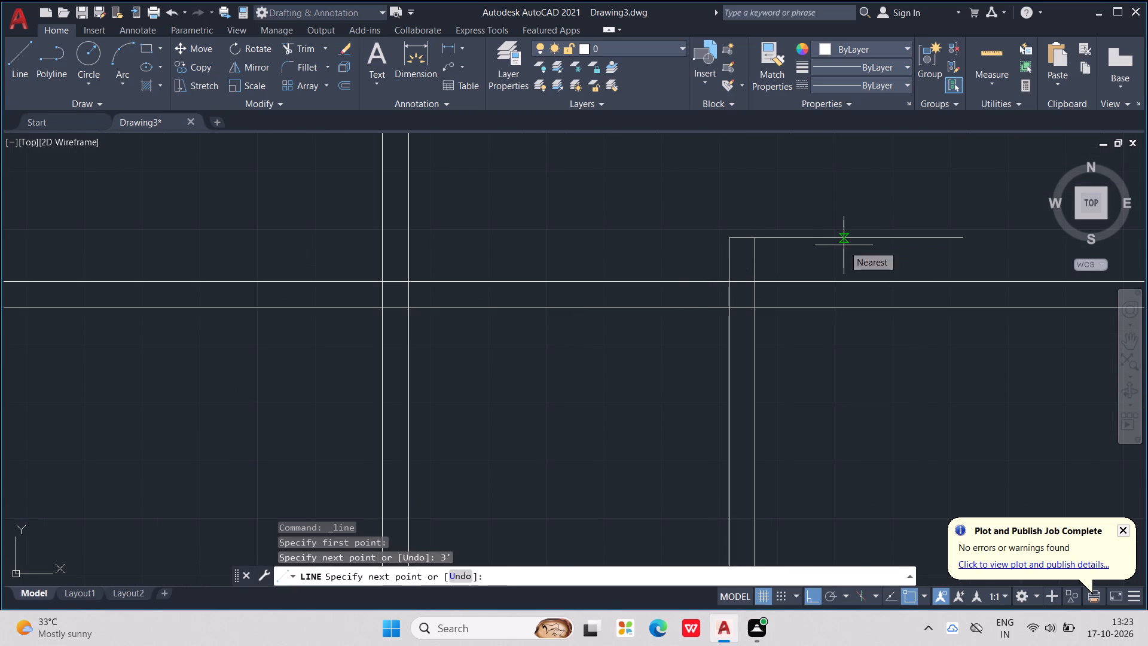
scroll(826, 362, "down", 2)
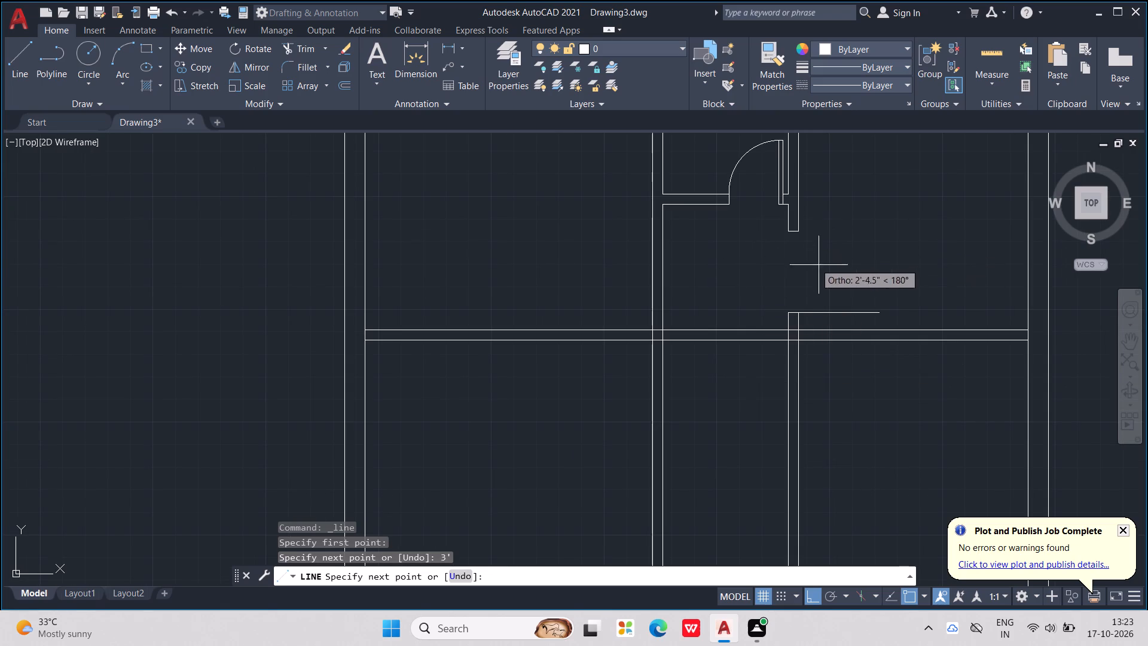
key("2")
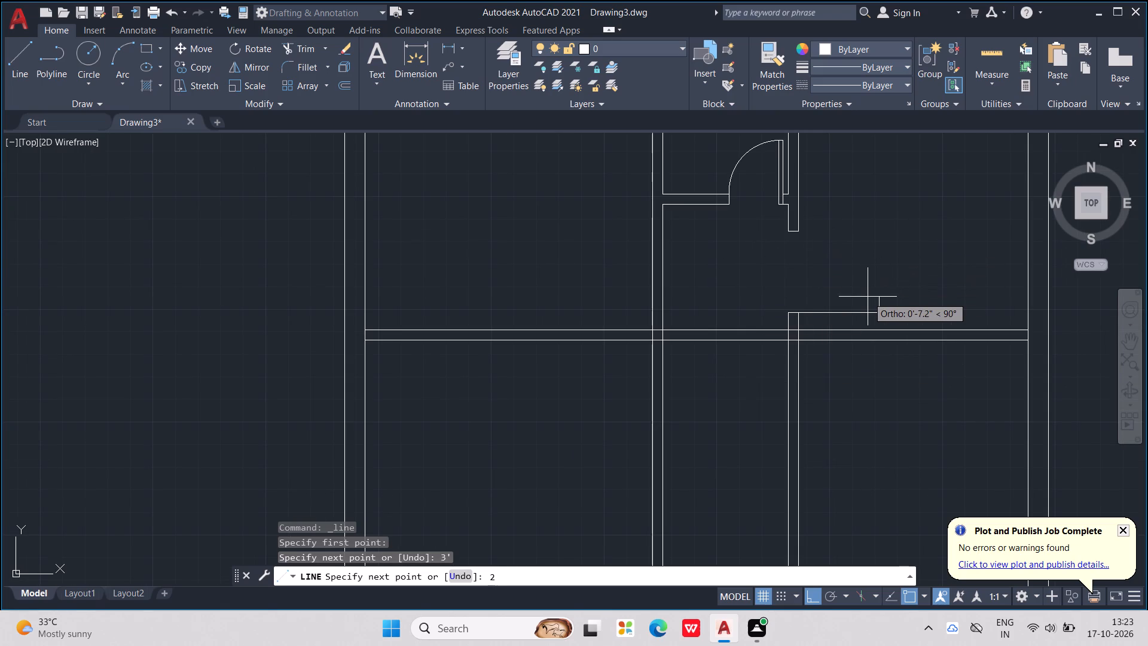
key("shift+quotedbl")
key("Return")
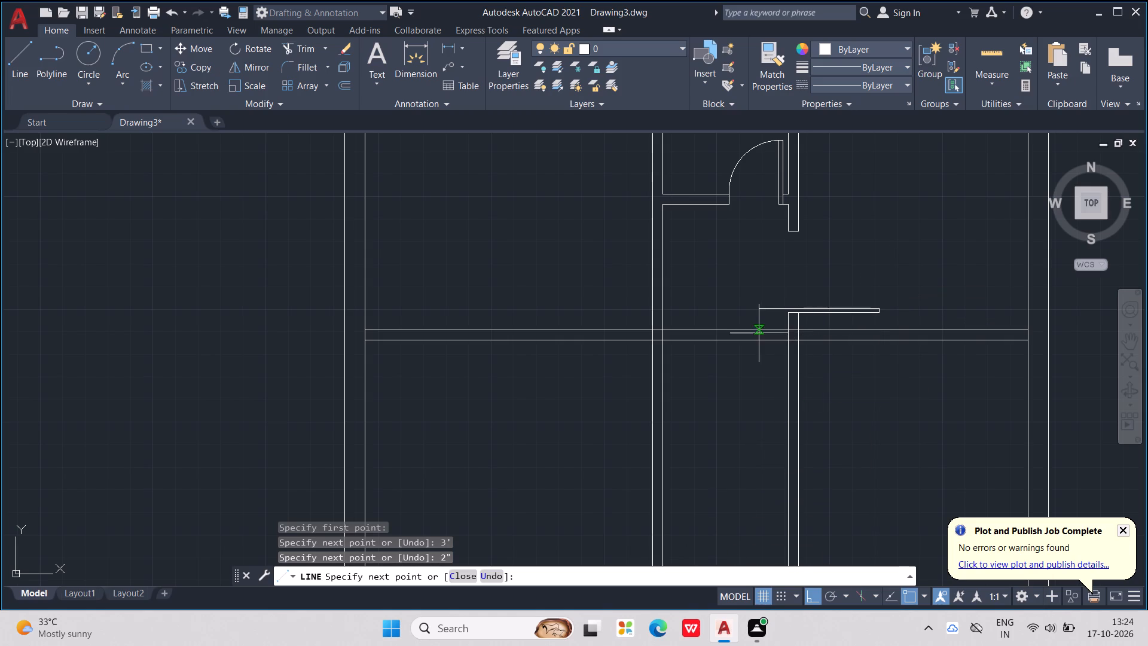
scroll(760, 312, "up", 4)
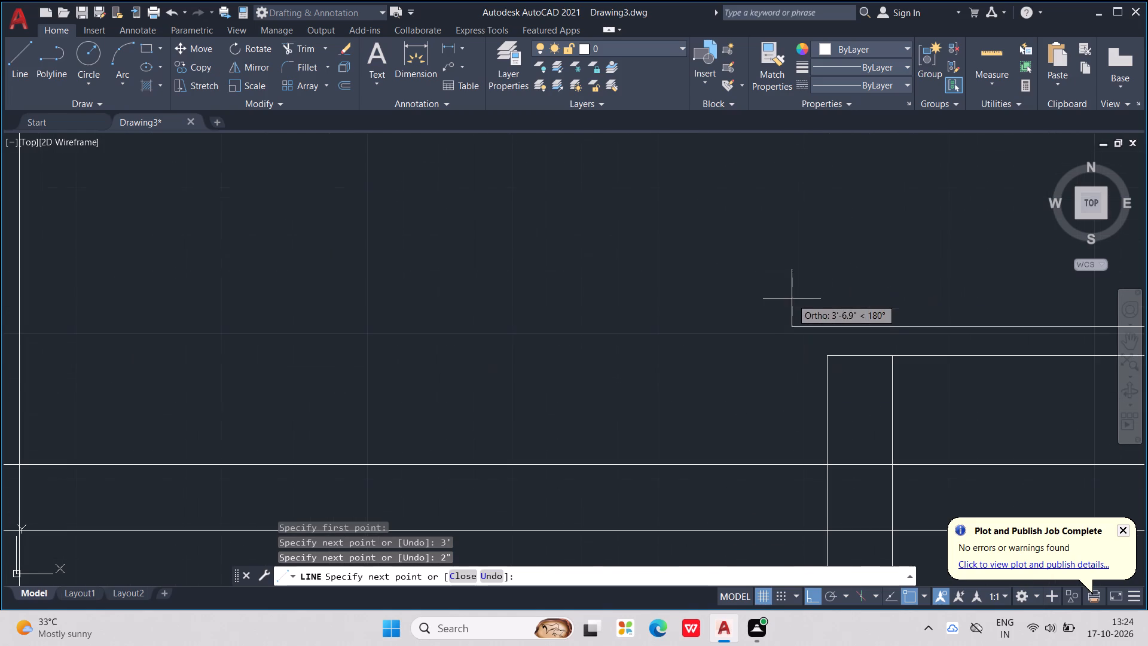
left_click(827, 323)
left_click(828, 360)
key("Escape")
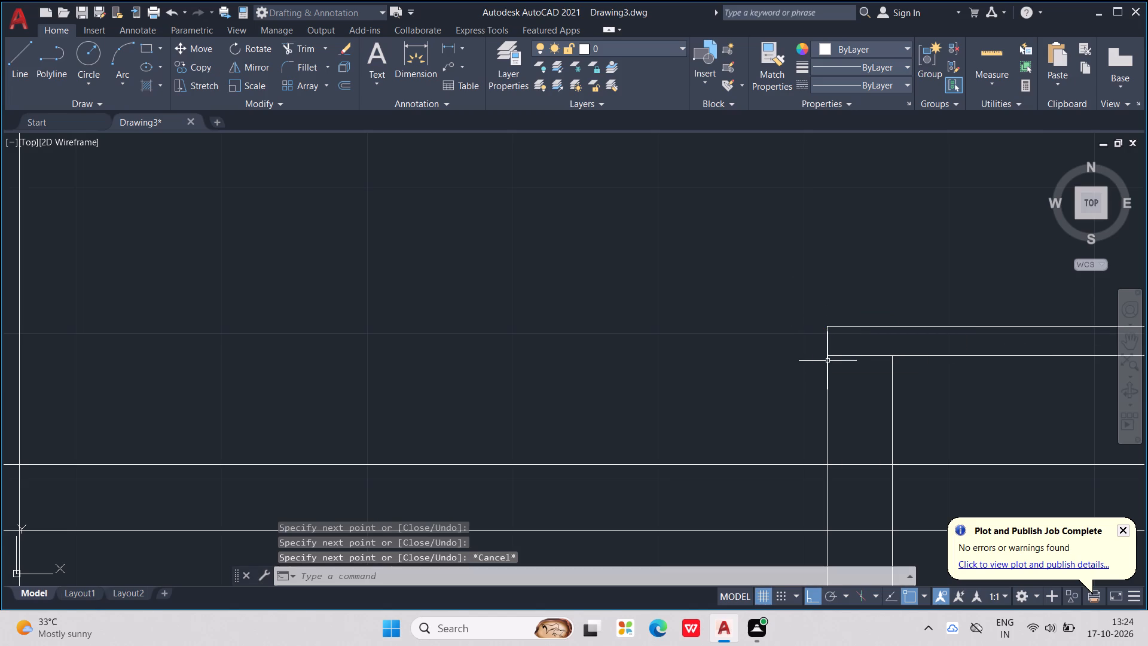
scroll(826, 361, "down", 3)
key("Escape")
key("Escape")
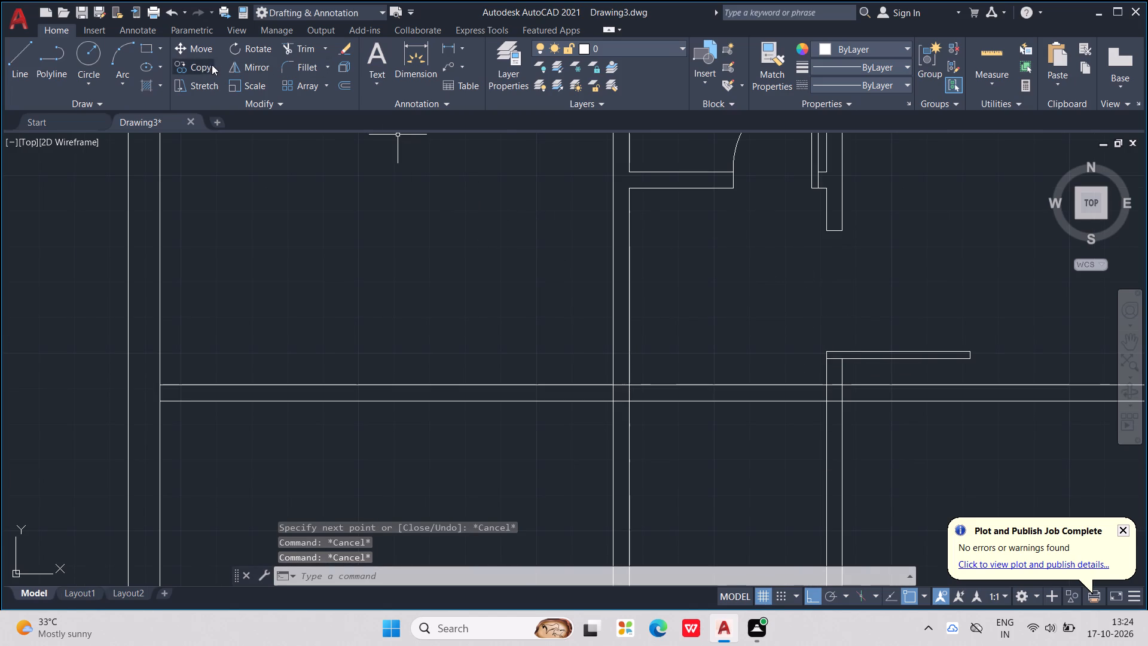
Draw a three-point swing arc from the leaf's bottom right corner through its top right corner to the upper jamb's right corner.
left_click(120, 56)
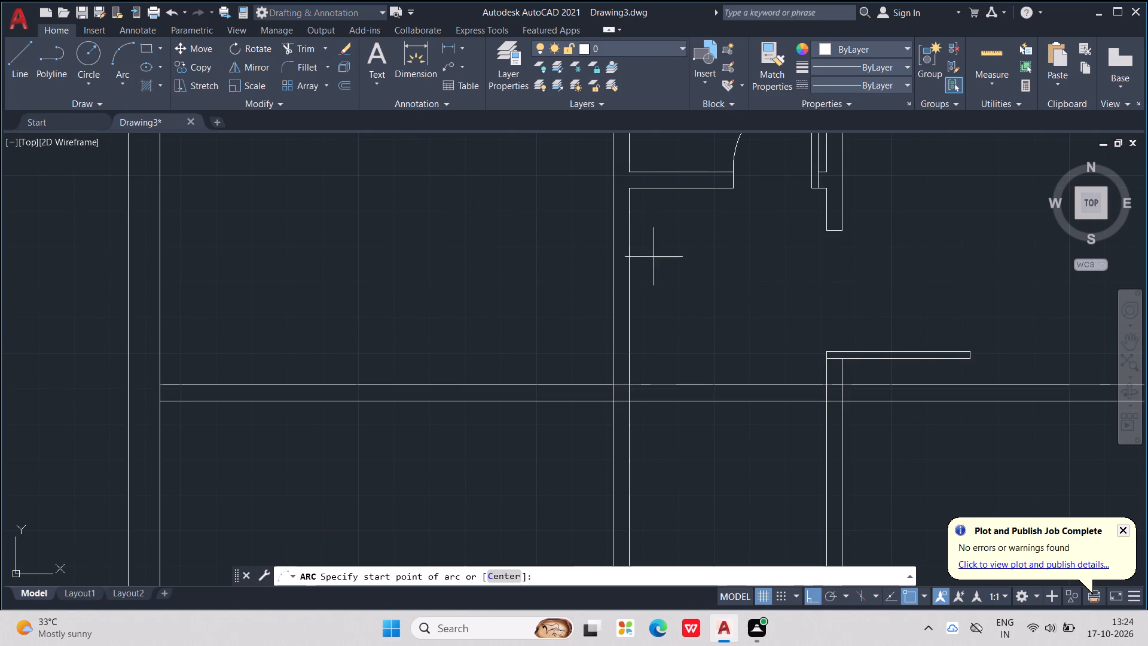
scroll(725, 262, "down", 1)
scroll(851, 243, "down", 1)
middle_click_drag(844, 243, 738, 302)
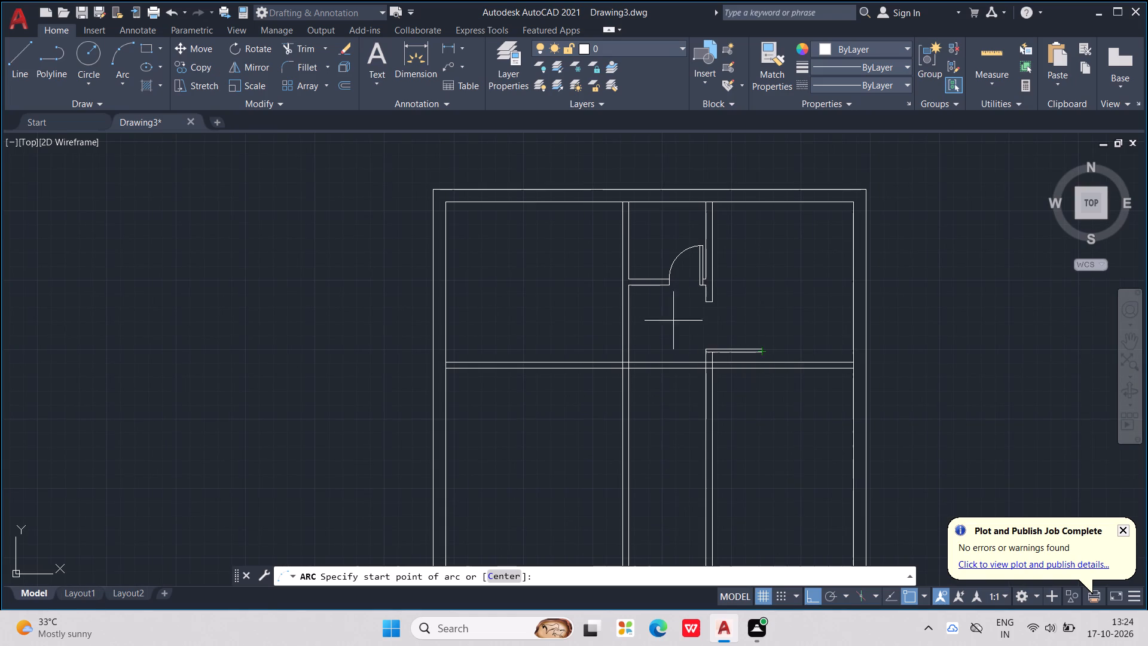
scroll(730, 327, "up", 2)
scroll(832, 388, "up", 2)
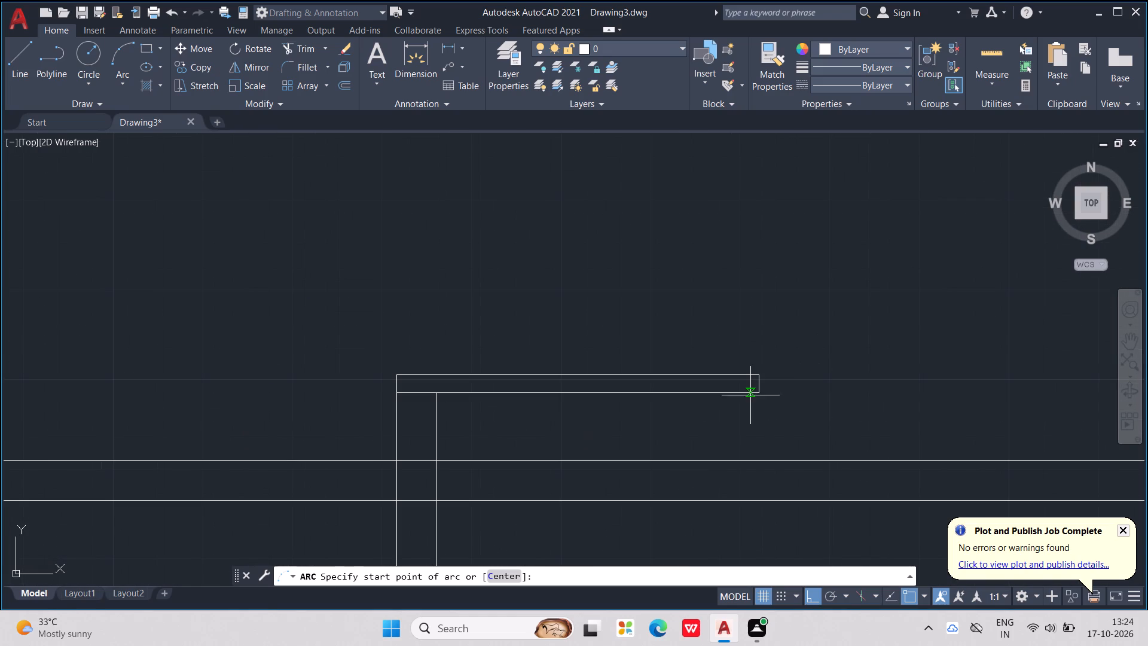
left_click(759, 391)
left_click(761, 372)
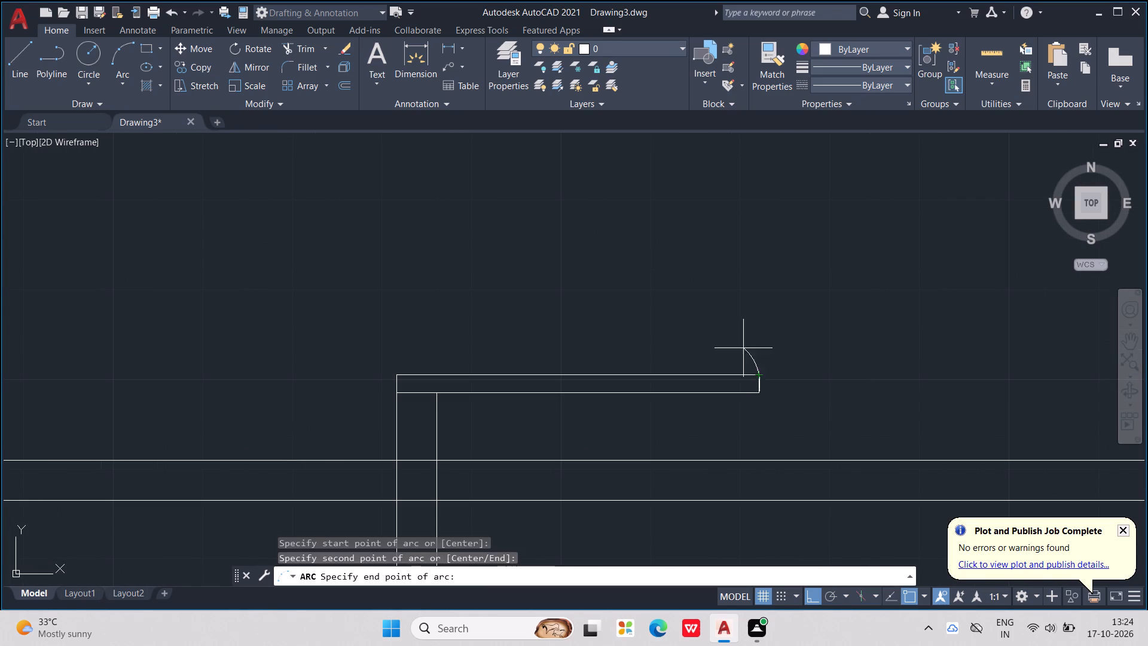
middle_click_drag(436, 264, 825, 304)
scroll(483, 271, "down", 1)
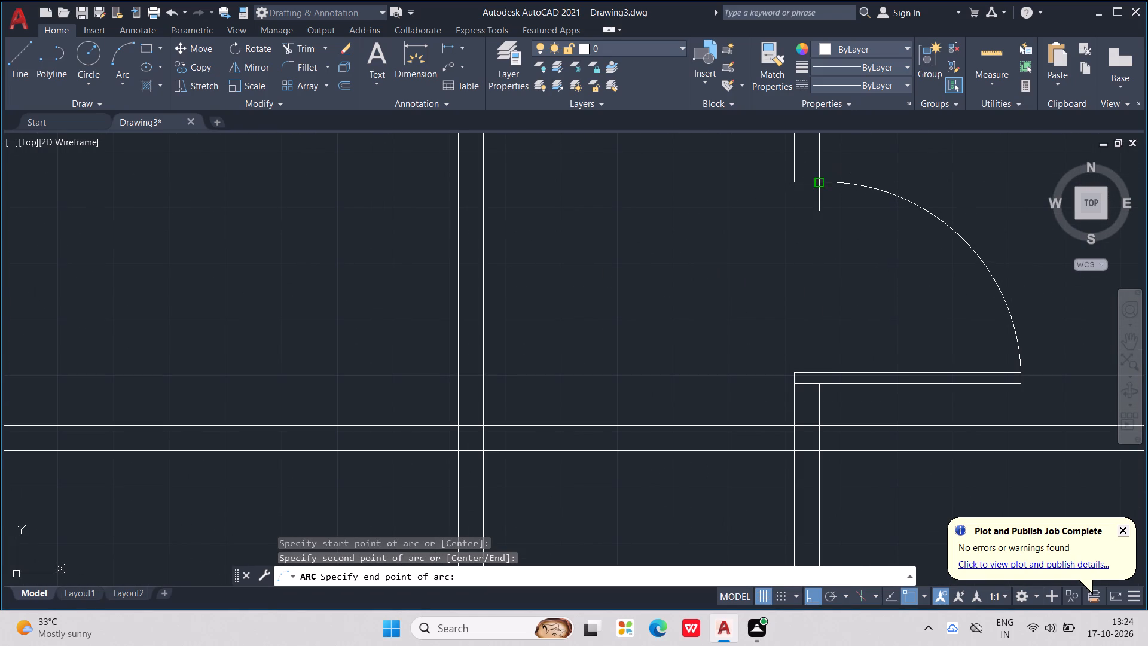
left_click(816, 185)
scroll(816, 185, "down", 3)
key("Escape")
scroll(884, 316, "down", 1)
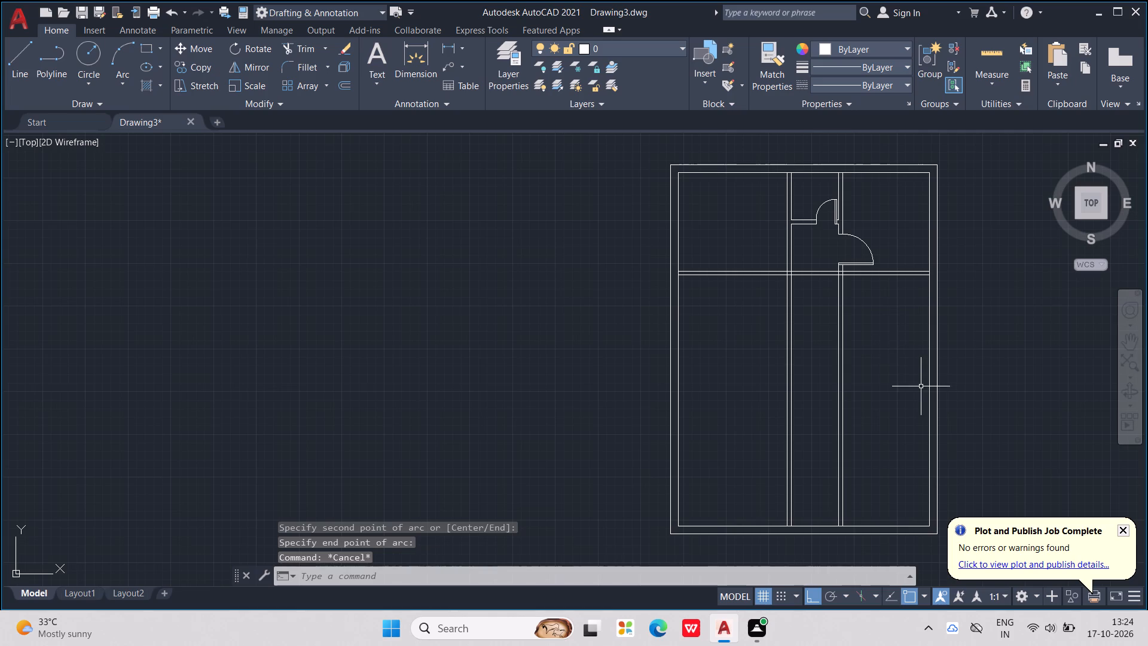
key("Escape")
key("Escape")
key("Escape")
Draw a short vertical line across the long horizontal partition, just left of the left vertical partition.
key("l")
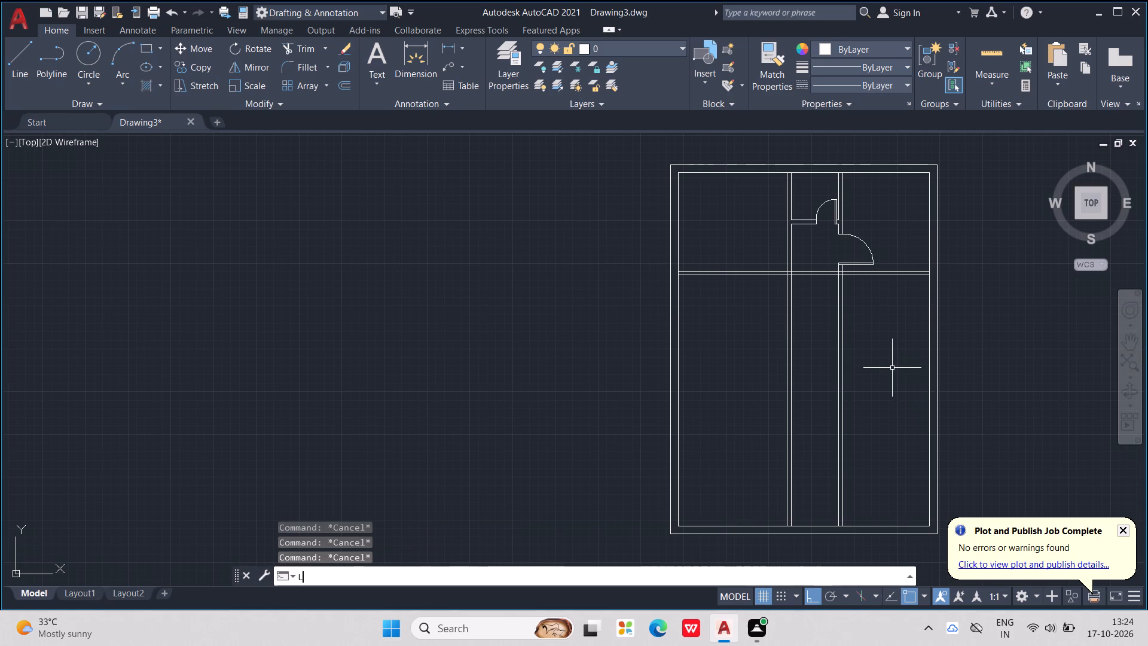
key("Return")
scroll(769, 280, "up", 2)
middle_click_drag(797, 279, 738, 407)
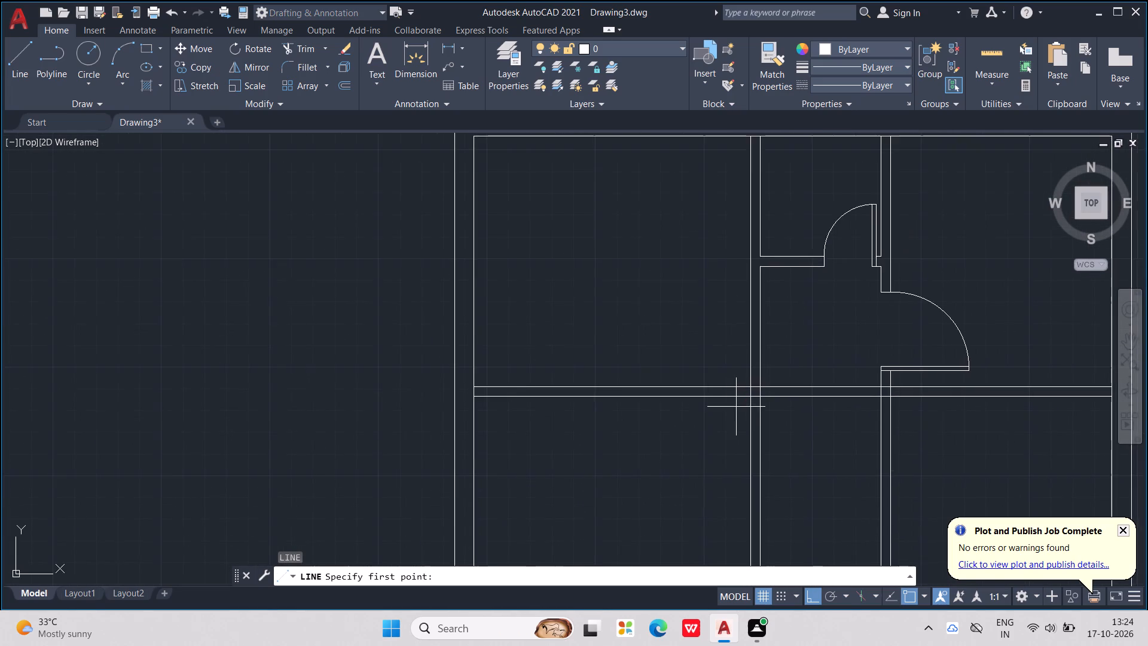
scroll(735, 401, "up", 1)
left_click(734, 351)
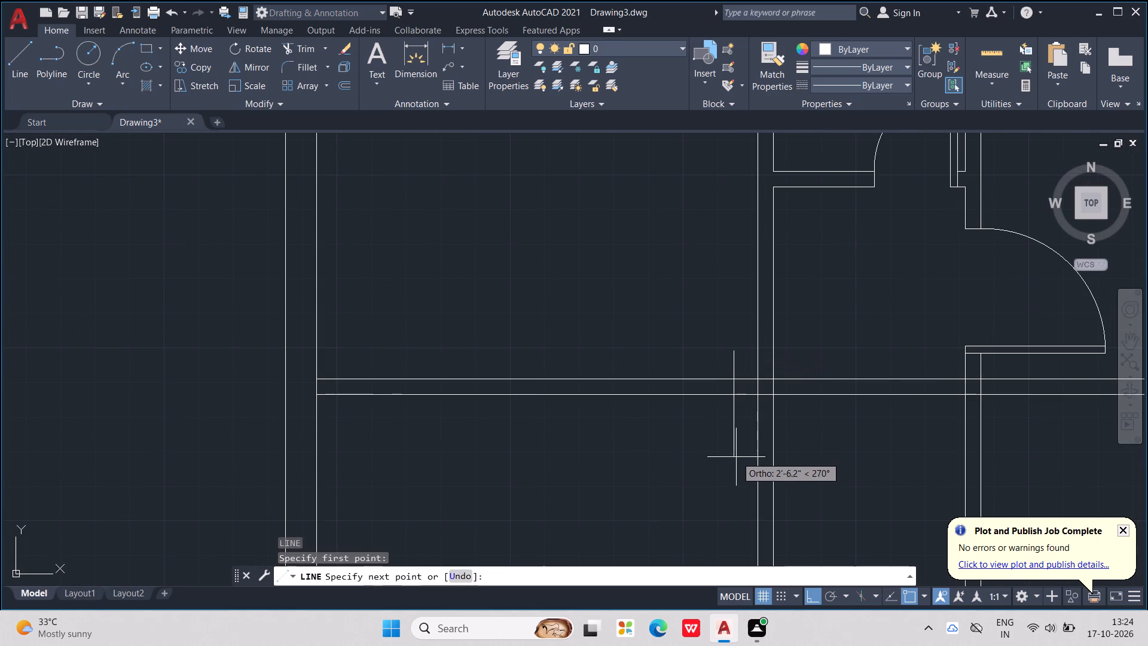
left_click(737, 473)
key("Escape")
key("Escape")
key("Escape")
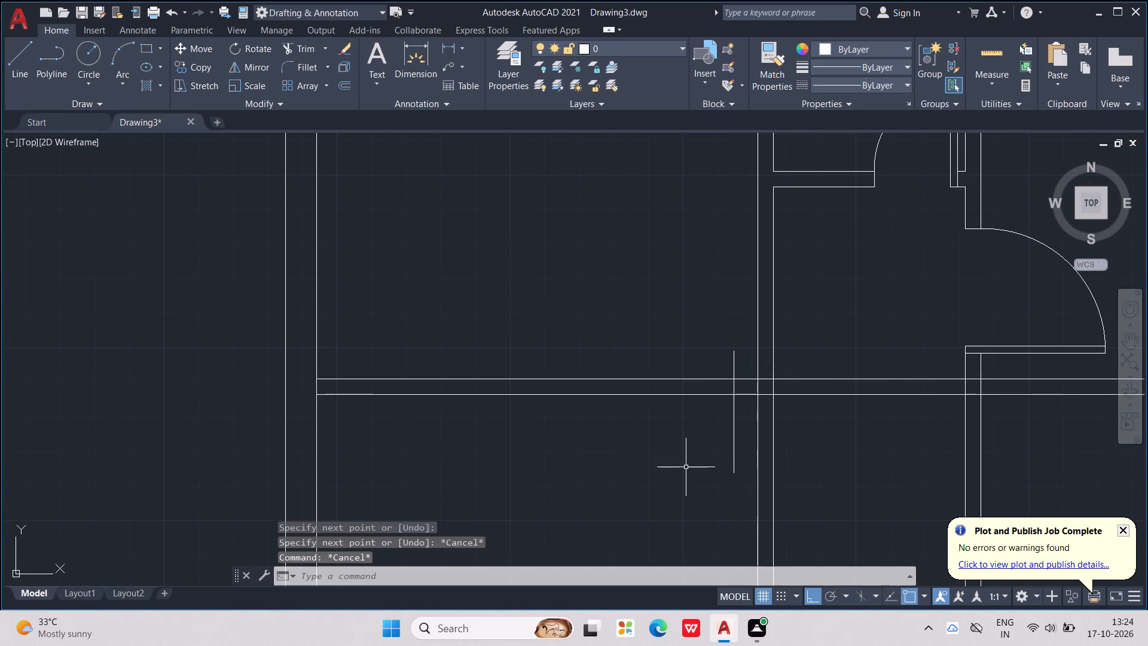
key("Escape")
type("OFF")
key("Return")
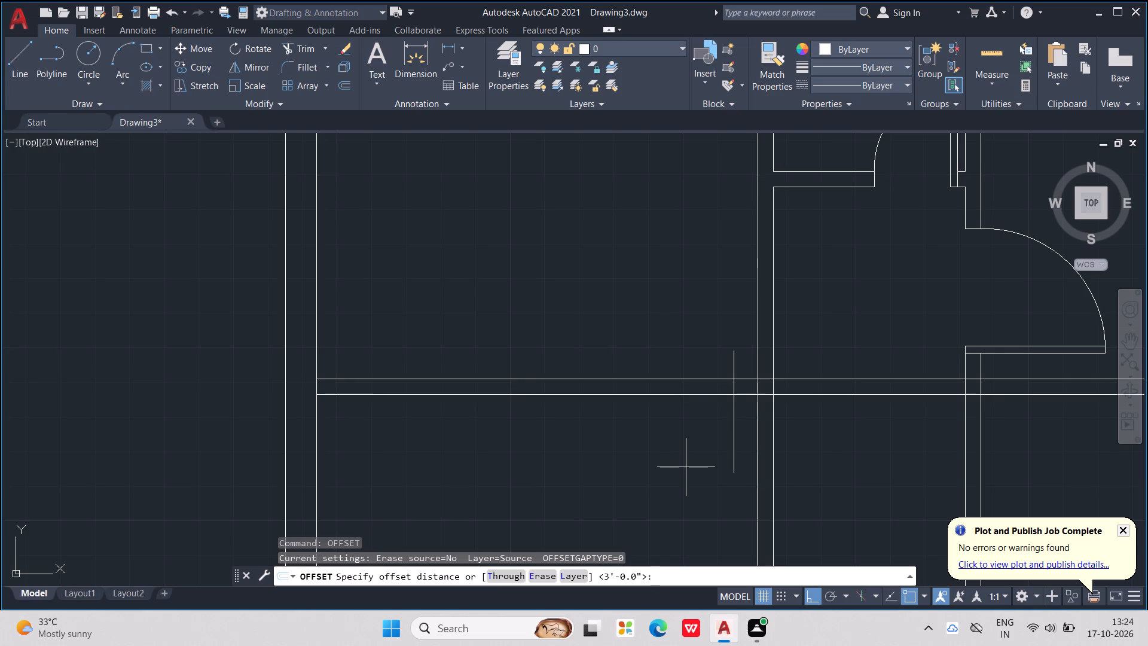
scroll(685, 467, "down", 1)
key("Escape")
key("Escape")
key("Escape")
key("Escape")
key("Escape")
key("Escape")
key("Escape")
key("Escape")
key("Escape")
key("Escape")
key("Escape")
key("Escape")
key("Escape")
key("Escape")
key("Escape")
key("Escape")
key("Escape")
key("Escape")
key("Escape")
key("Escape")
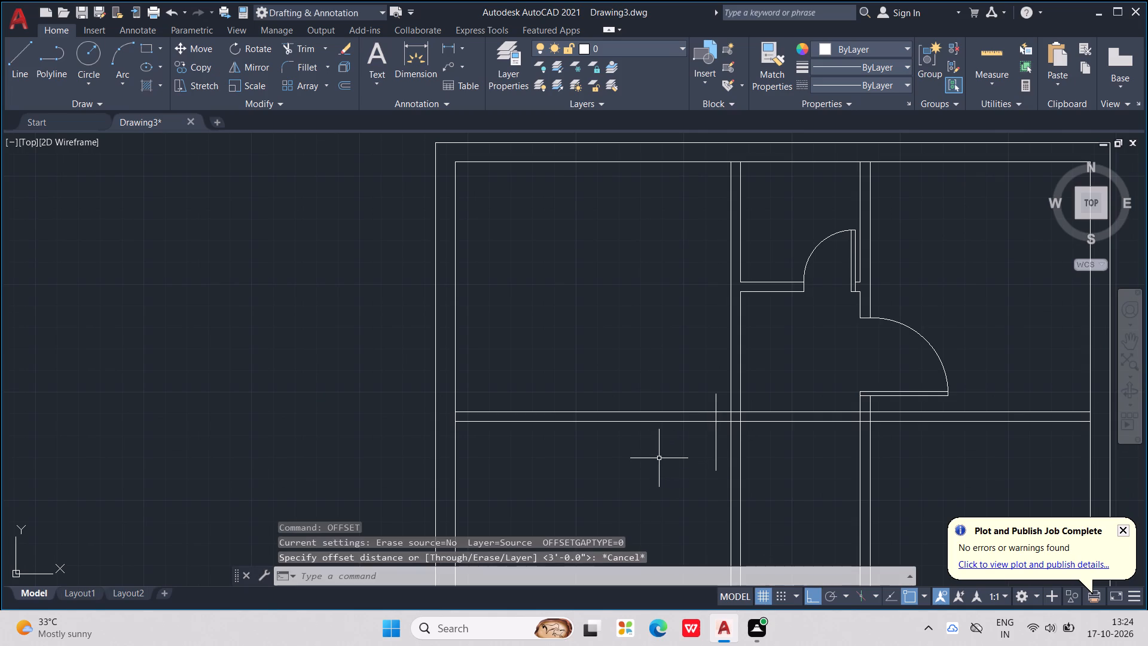
Offset the short vertical line crossing the long horizontal partition 3' to the left.
type("OFF")
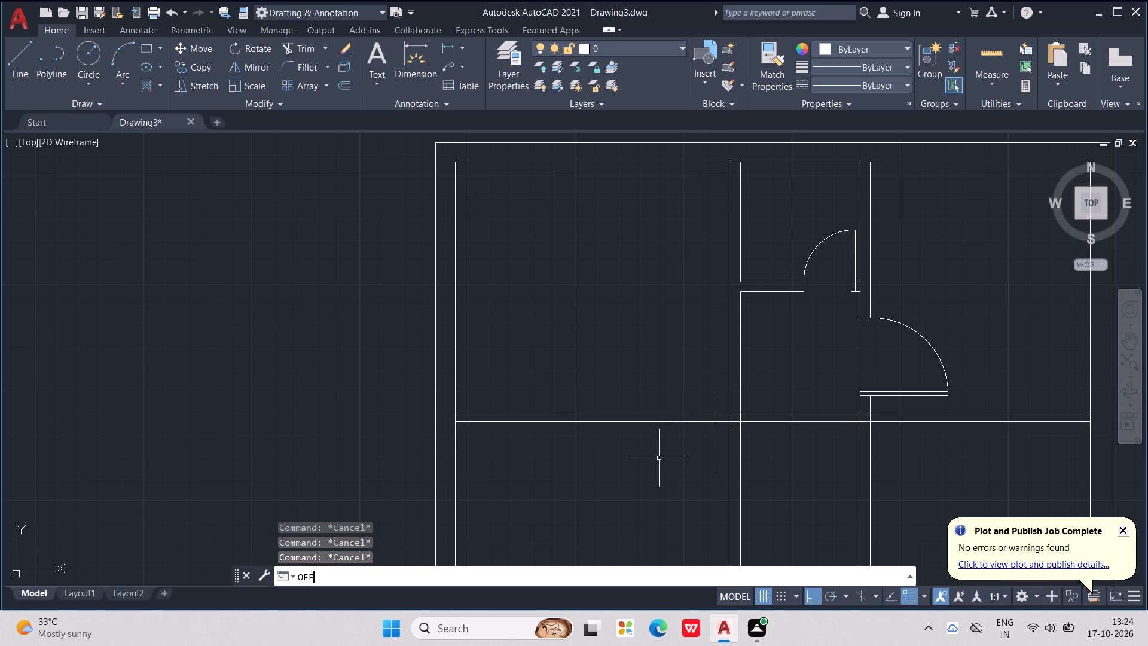
key("Return")
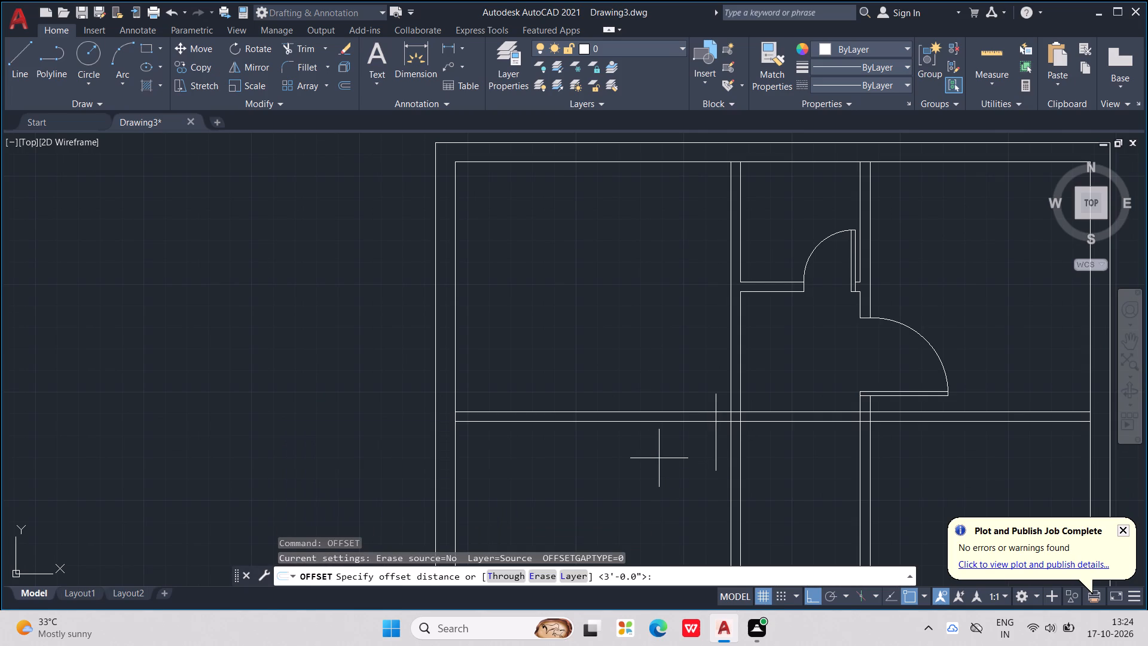
key("3")
key("apostrophe")
key("Return")
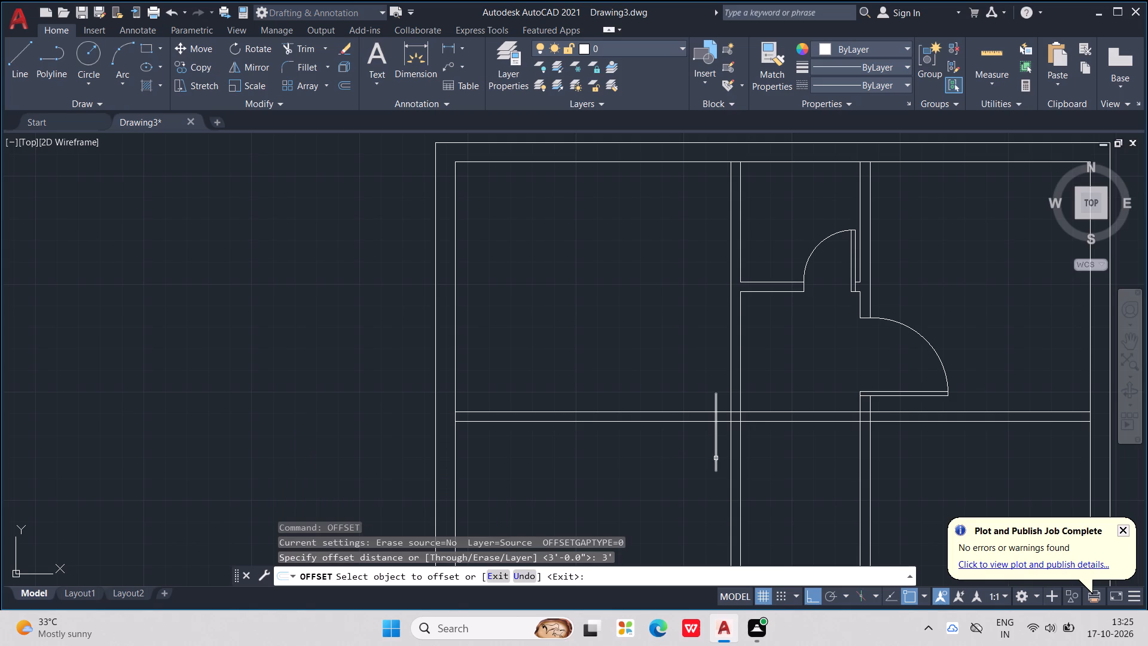
left_click(715, 440)
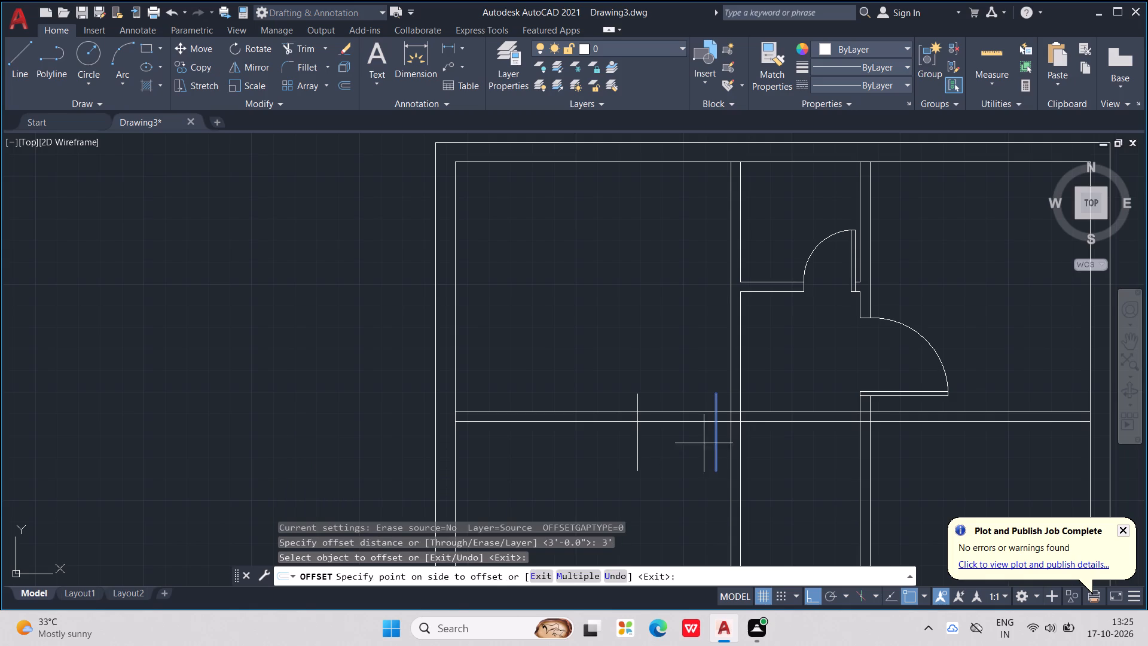
left_click(688, 449)
key("Escape")
key("Escape")
key("Escape")
key("Escape")
key("Escape")
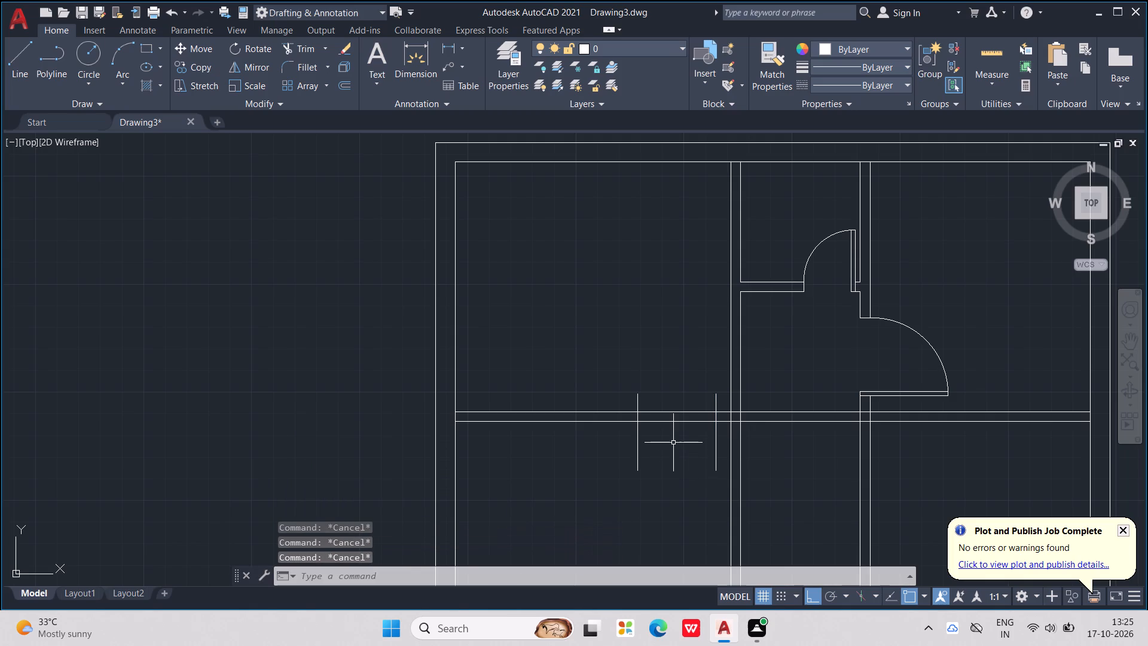
Trim the long horizontal partition between the two short vertical lines and remove their overhanging ends to form a 3' opening.
scroll(673, 443, "down", 2)
type("TR")
key("Return")
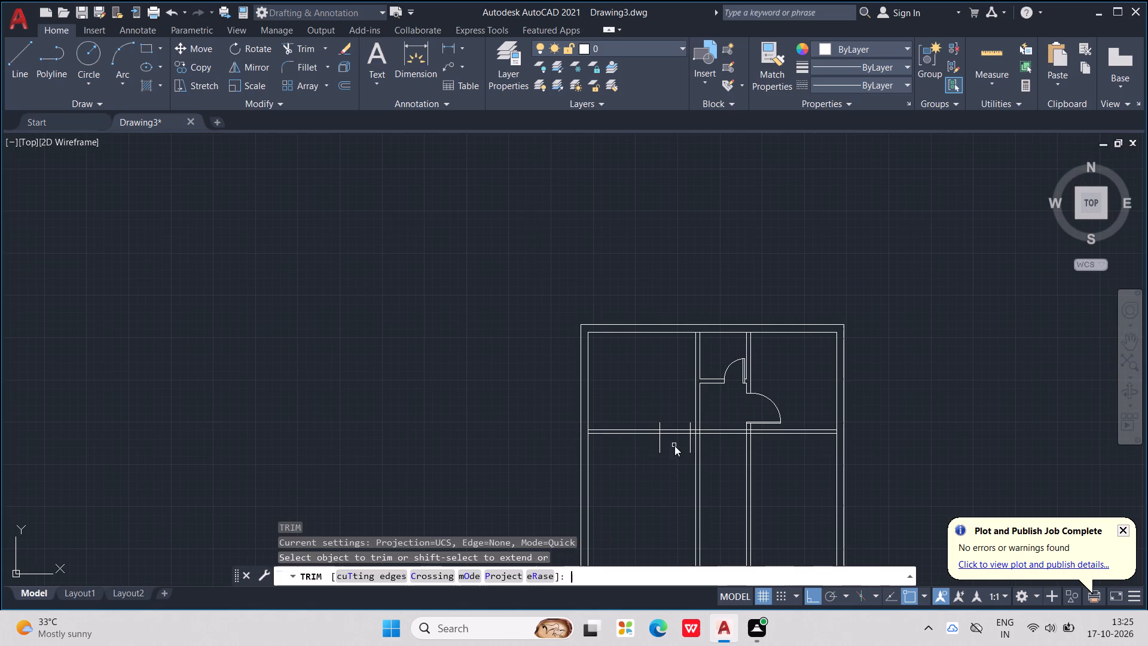
scroll(686, 447, "up", 2)
left_click_drag(695, 435, 627, 449)
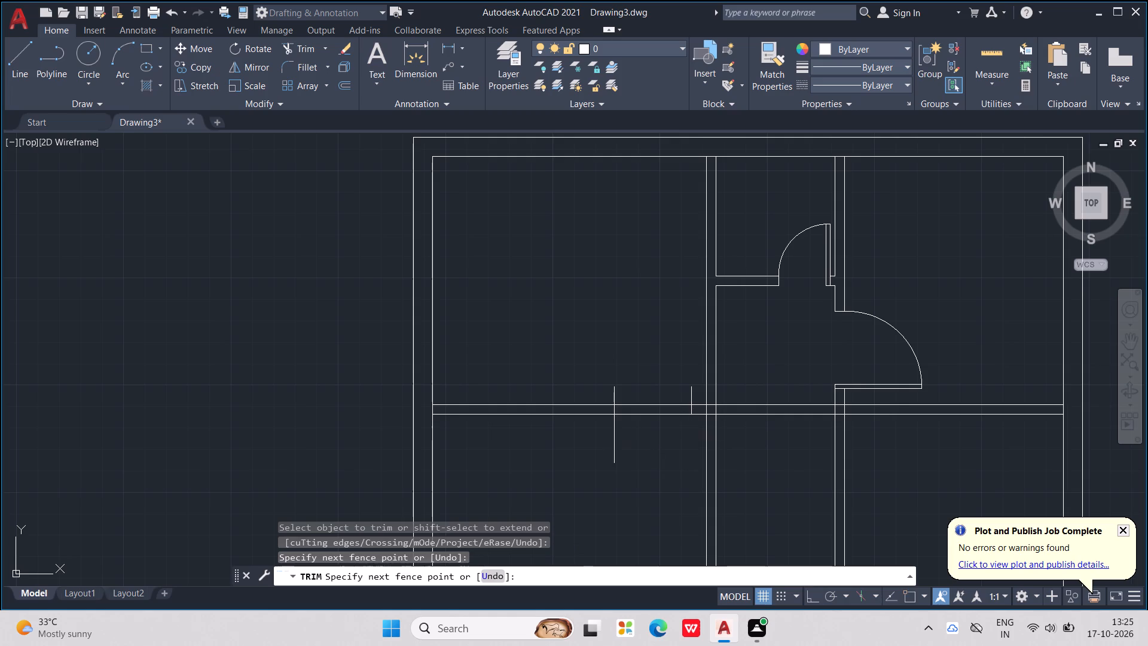
left_click_drag(604, 444, 629, 440)
left_click_drag(658, 379, 665, 432)
left_click(691, 394)
left_click_drag(627, 394, 623, 394)
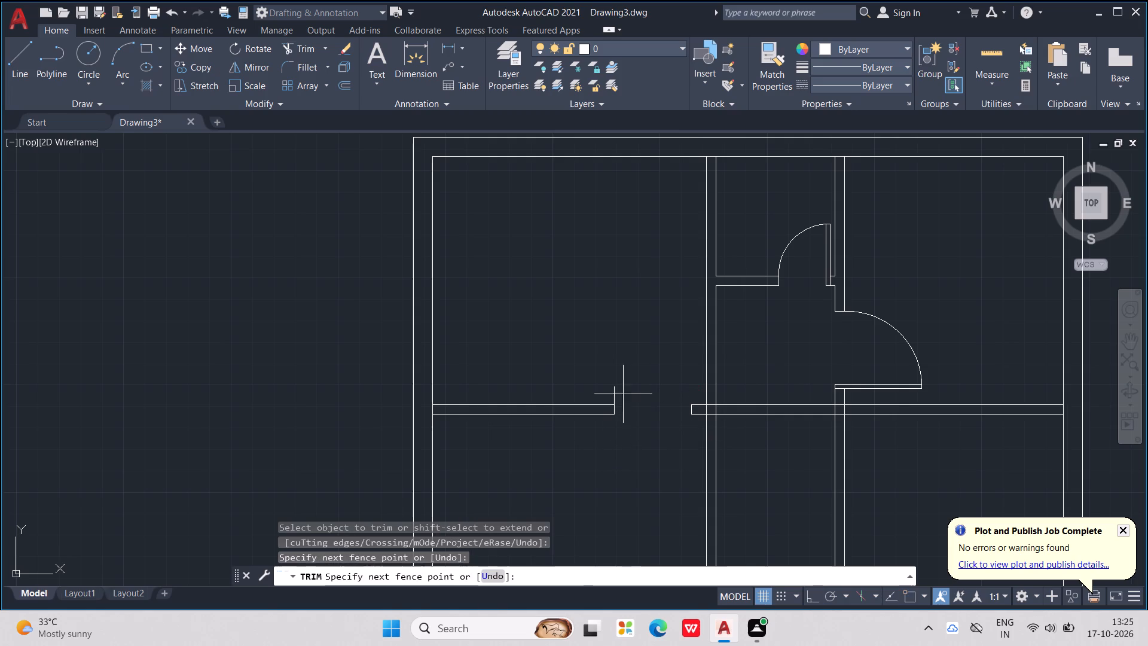
left_click_drag(623, 394, 602, 394)
key("Escape")
key("Escape")
key("Escape")
key("Escape")
key("Escape")
key("Escape")
key("Escape")
key("Escape")
key("Escape")
key("Escape")
key("Escape")
key("Escape")
key("Escape")
key("Escape")
key("Escape")
key("Escape")
key("Escape")
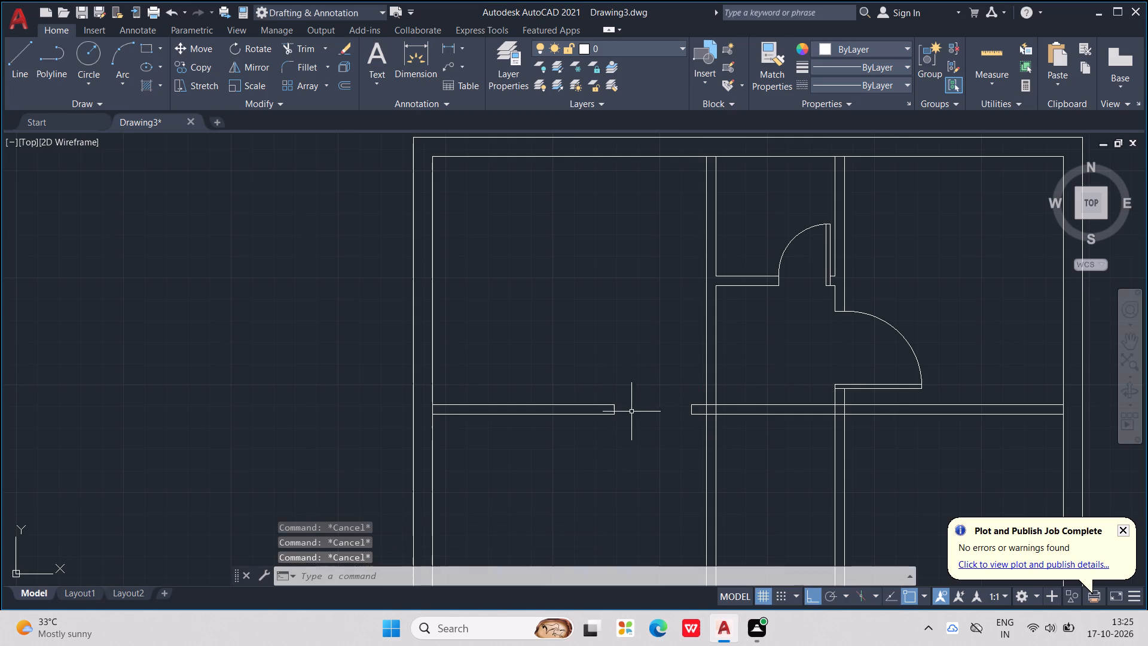
Draw a 3' by 2" door leaf rising from the right jamb of the long horizontal partition's opening, extending its base to the partition's lower face.
key("l")
key("Return")
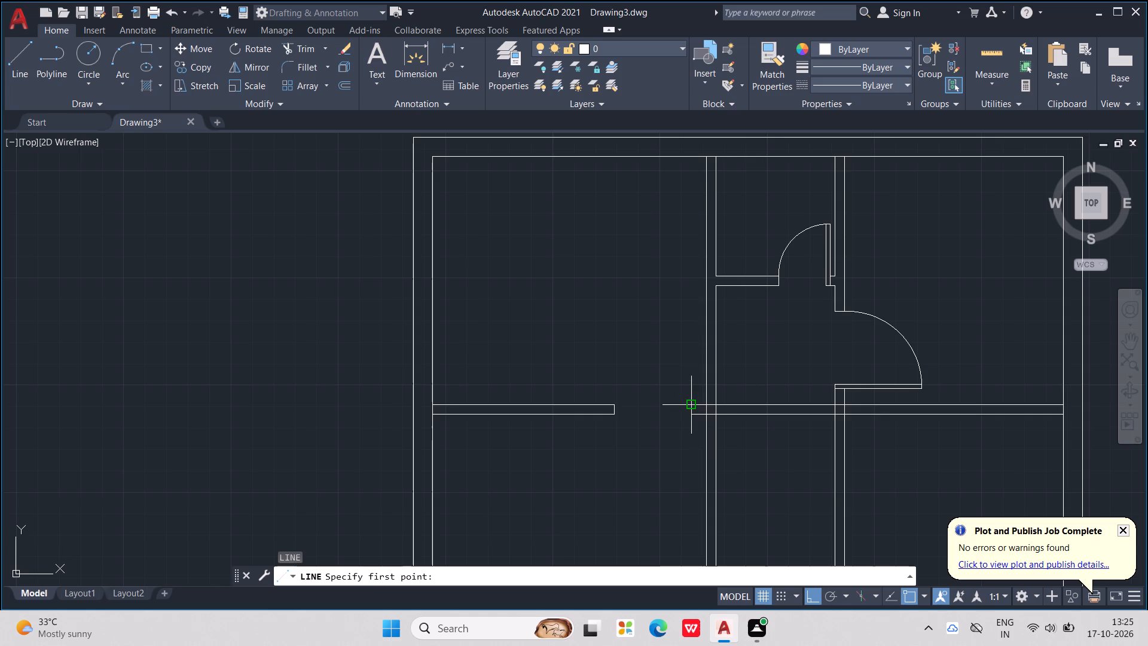
left_click(688, 404)
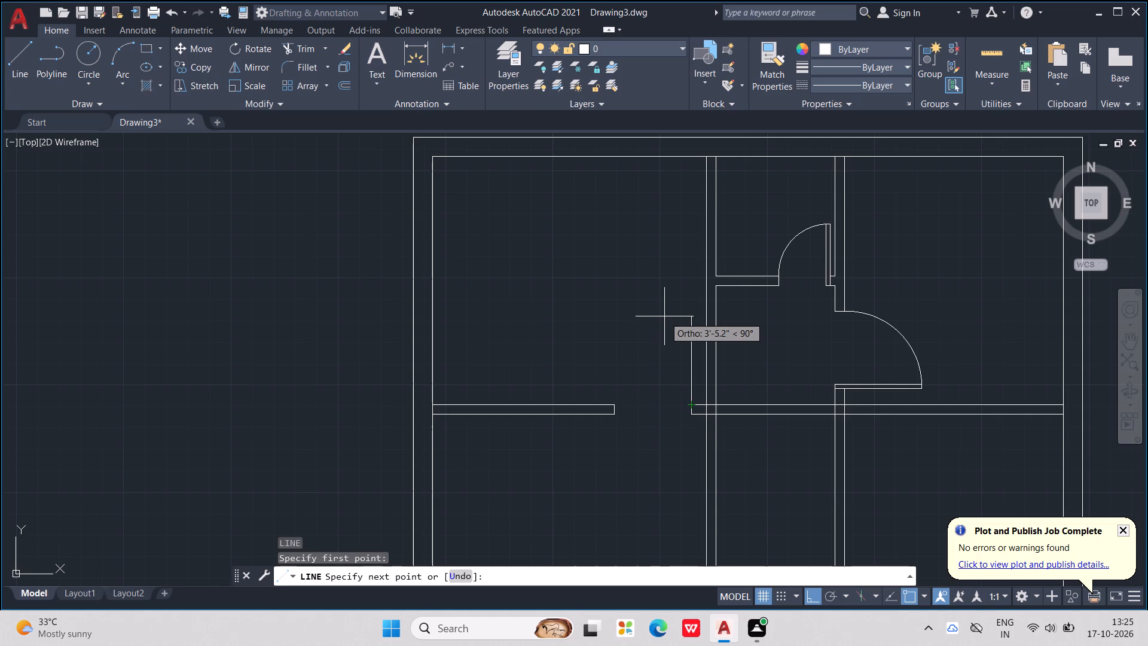
type("3'")
key("Return")
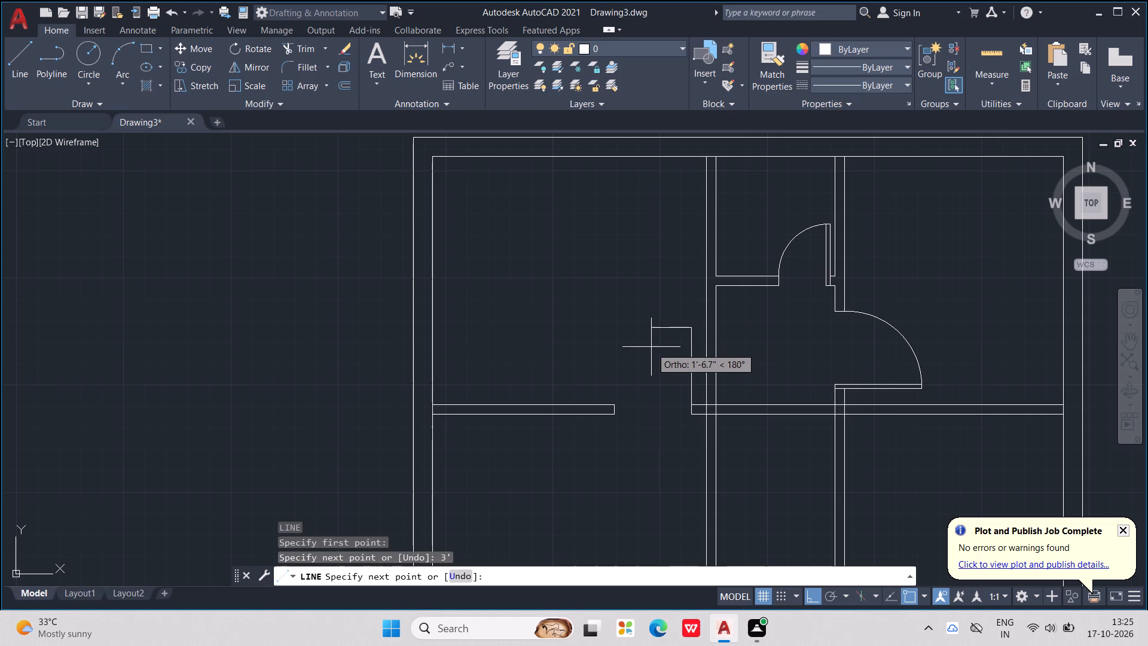
type("2\"")
key("Return")
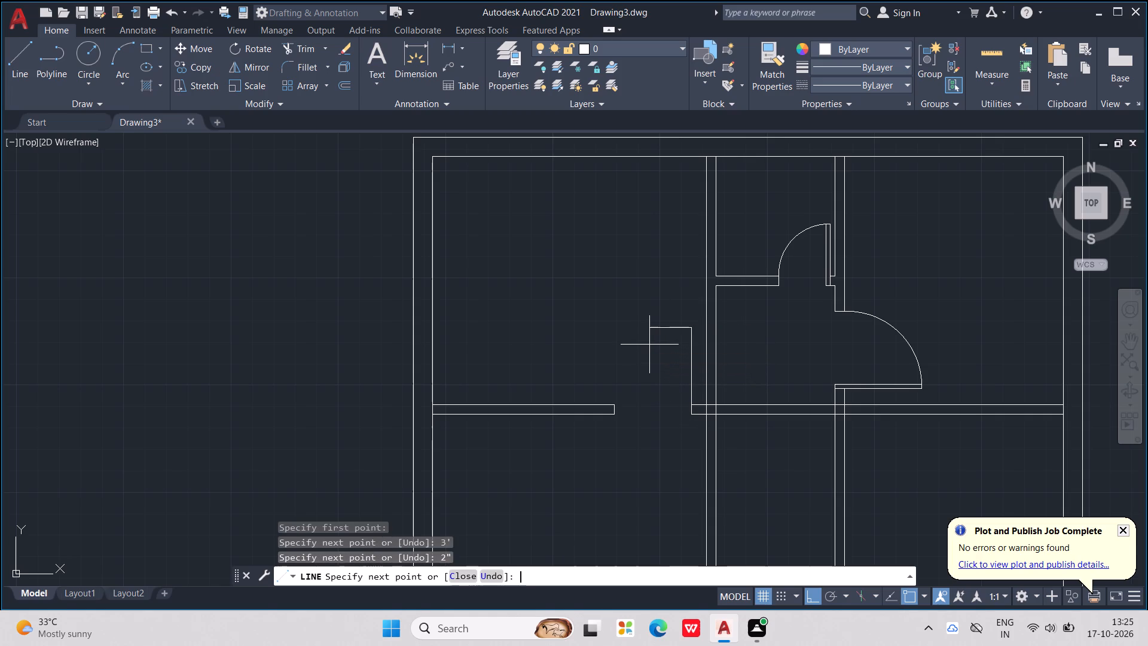
scroll(680, 396, "up", 3)
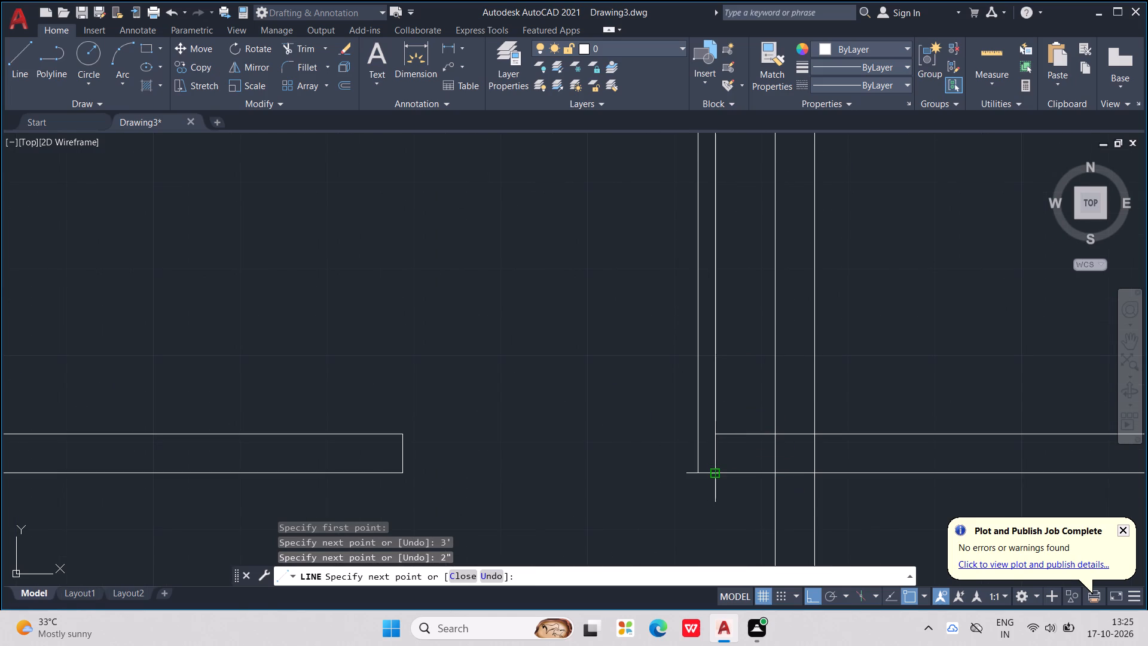
left_click(697, 476)
left_click(713, 471)
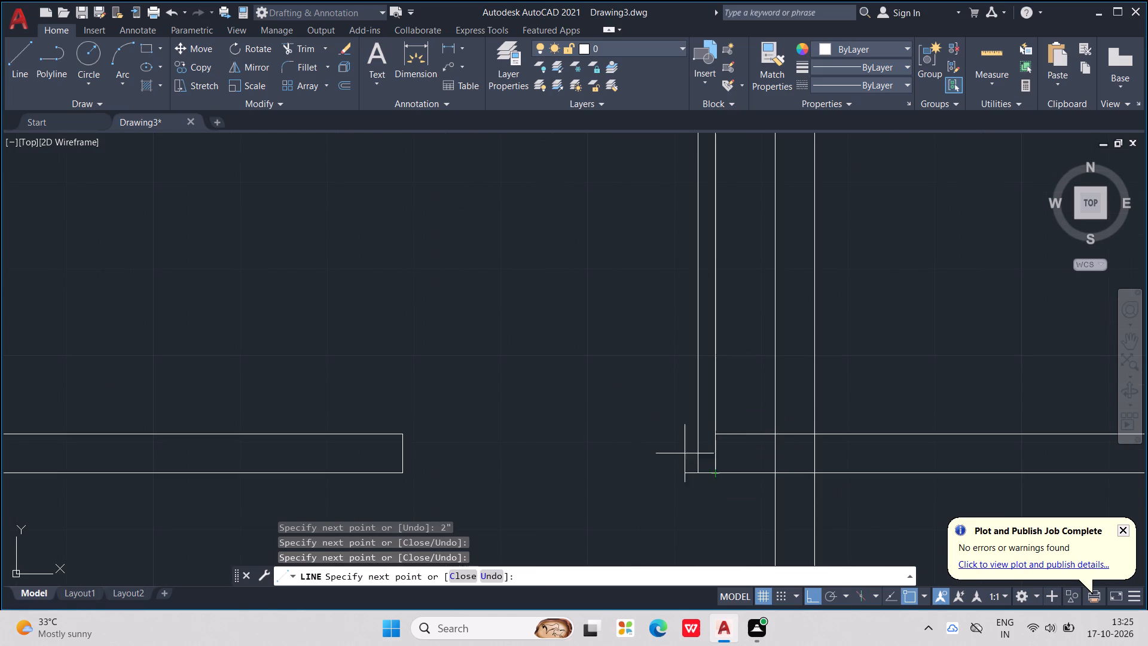
key("Escape")
key("Escape")
key("Escape")
key("Escape")
key("Escape")
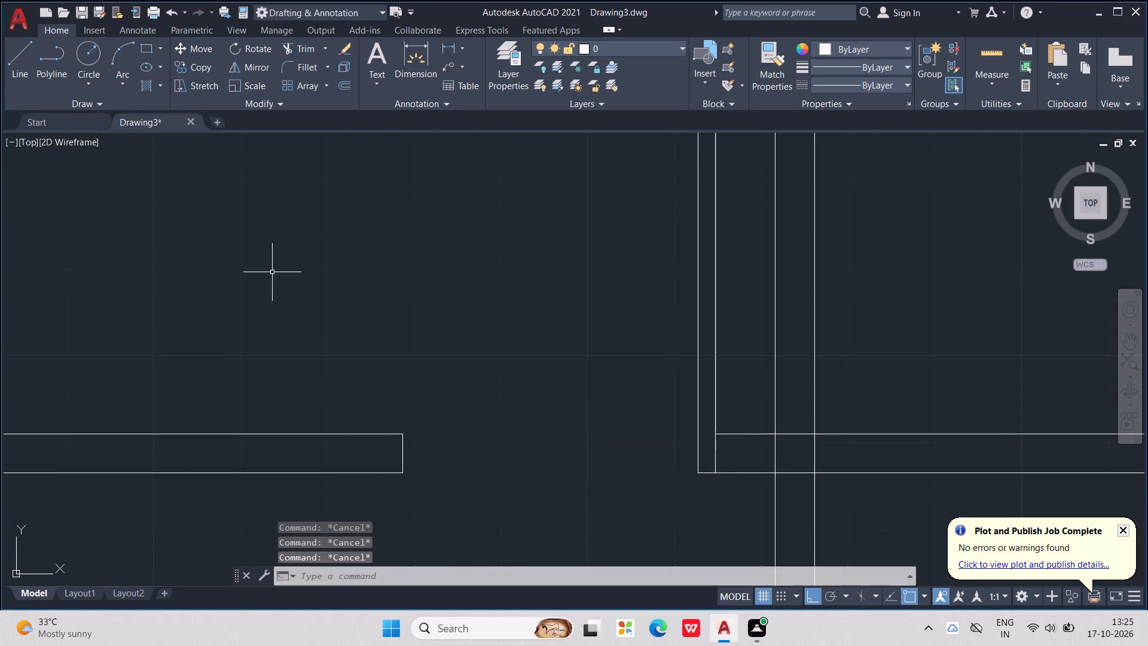
Draw a three-point swing arc from the leaf's top right corner through its top left corner to the left jamb's upper corner.
scroll(378, 182, "down", 1)
middle_click_drag(383, 189, 417, 241)
scroll(385, 192, "down", 1)
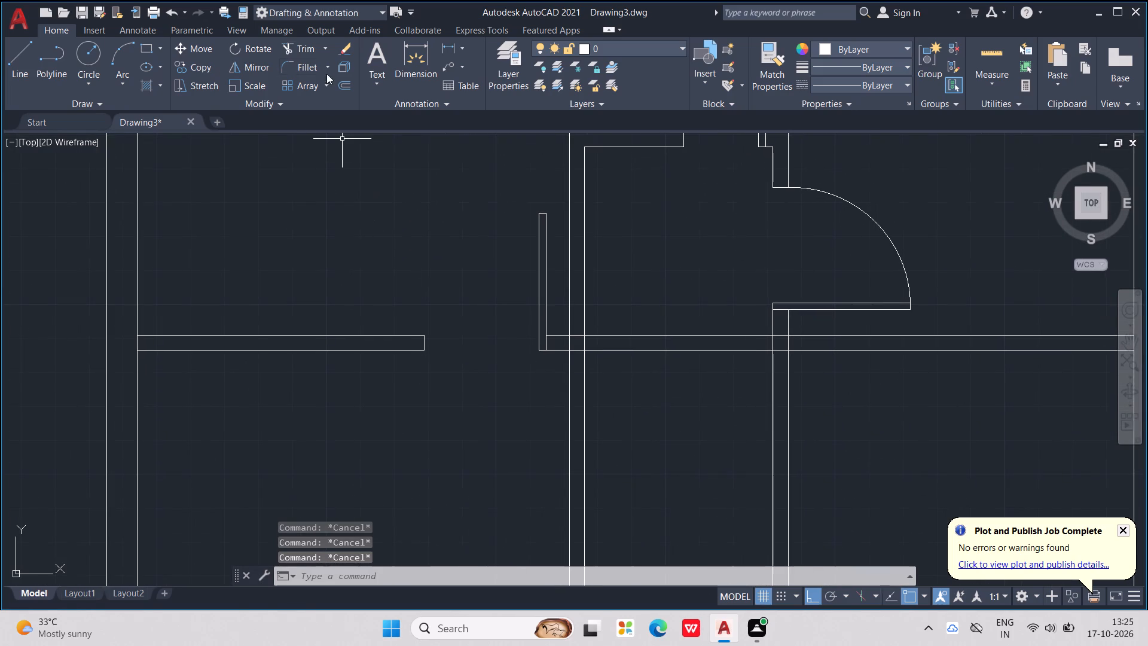
left_click(130, 54)
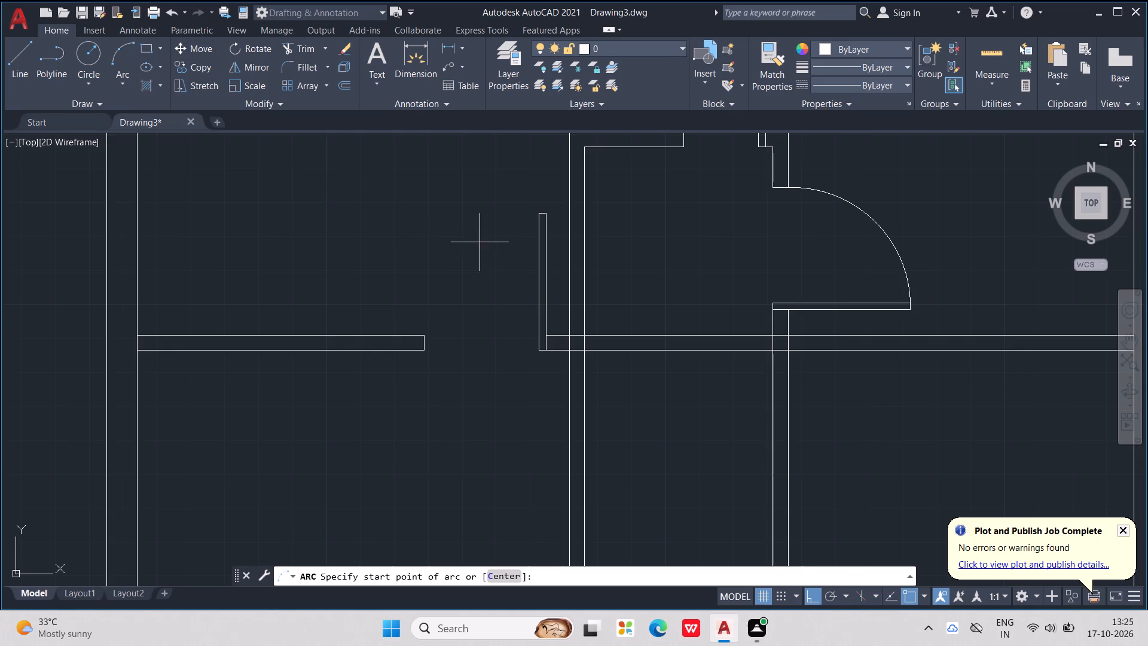
middle_click_drag(488, 252, 525, 290)
scroll(587, 249, "up", 1)
middle_click_drag(587, 249, 683, 291)
scroll(587, 249, "down", 1)
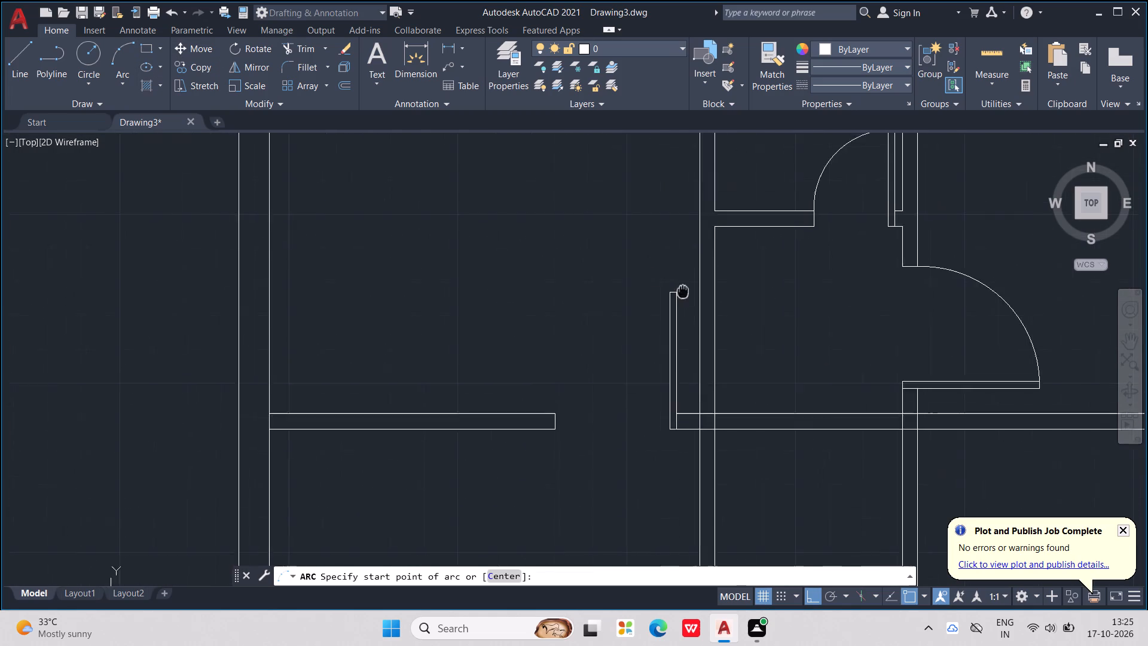
middle_click_drag(683, 291, 758, 298)
scroll(757, 304, "up", 2)
left_click(735, 294)
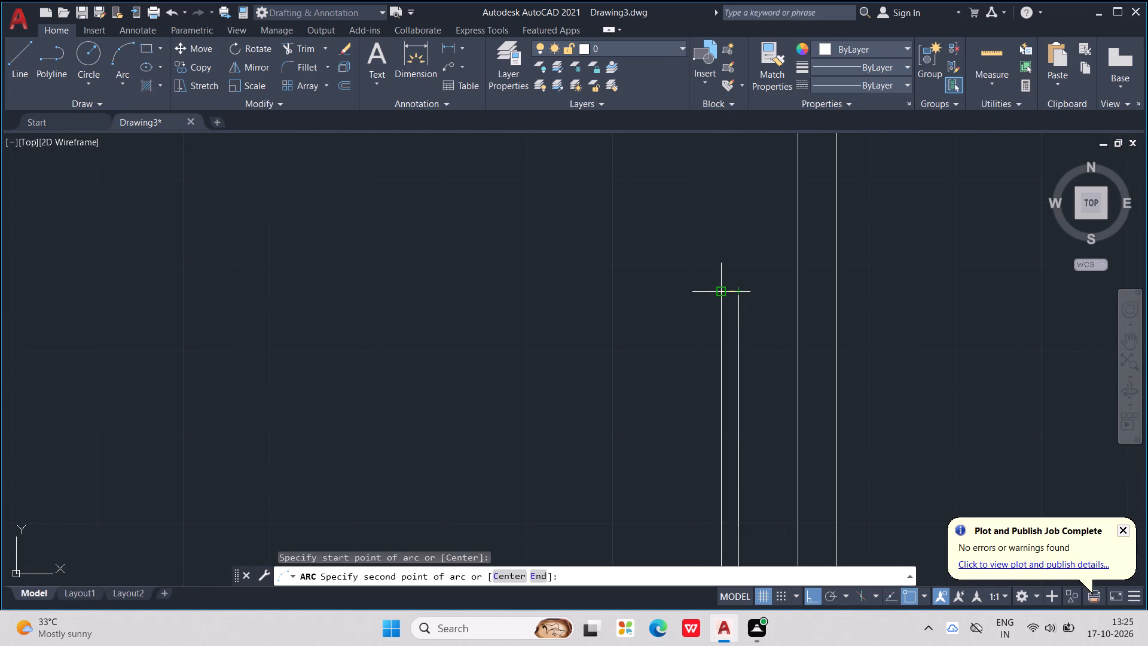
left_click(720, 295)
scroll(715, 295, "down", 2)
scroll(668, 309, "down", 1)
middle_click_drag(661, 327, 896, 305)
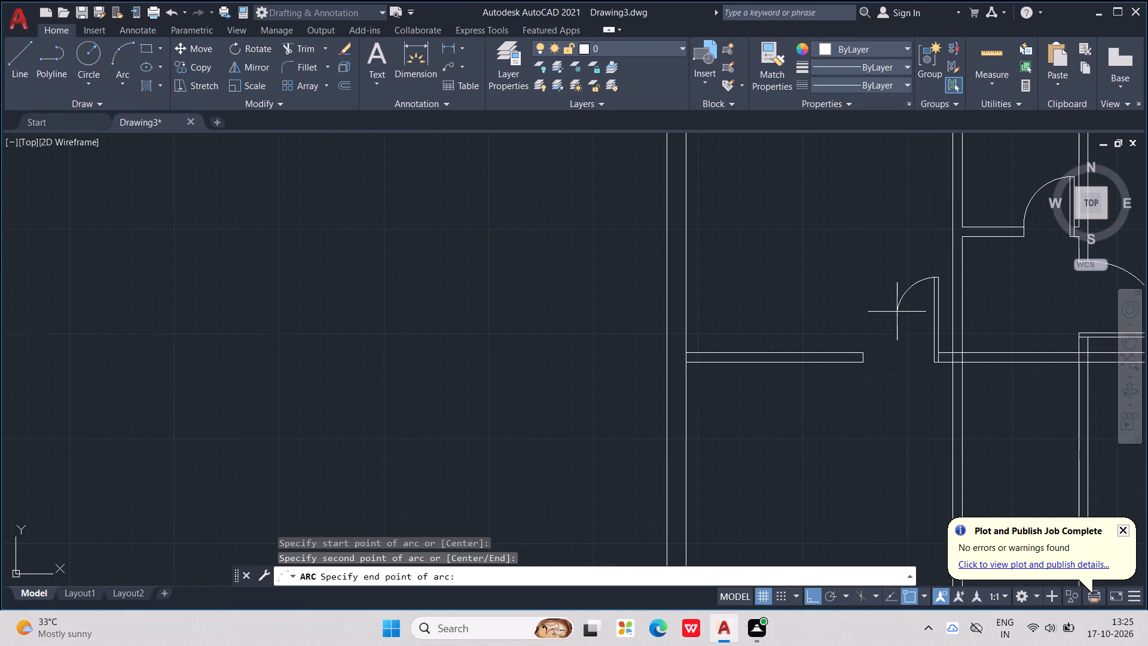
scroll(838, 361, "up", 1)
middle_click_drag(890, 356, 739, 347)
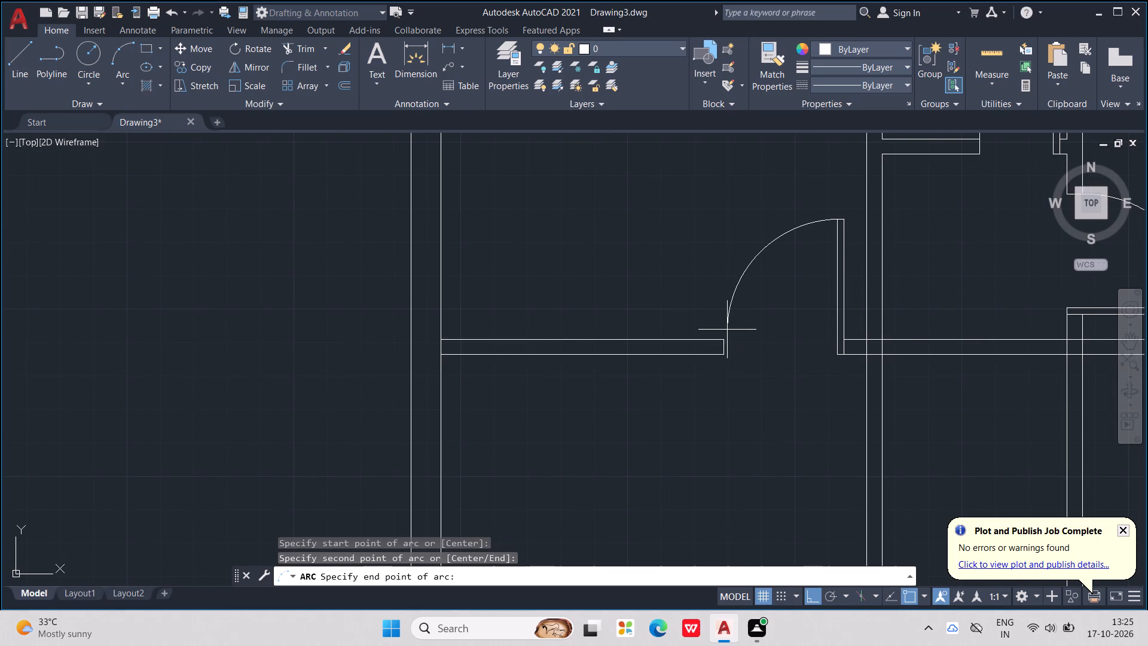
left_click(722, 337)
scroll(722, 337, "down", 3)
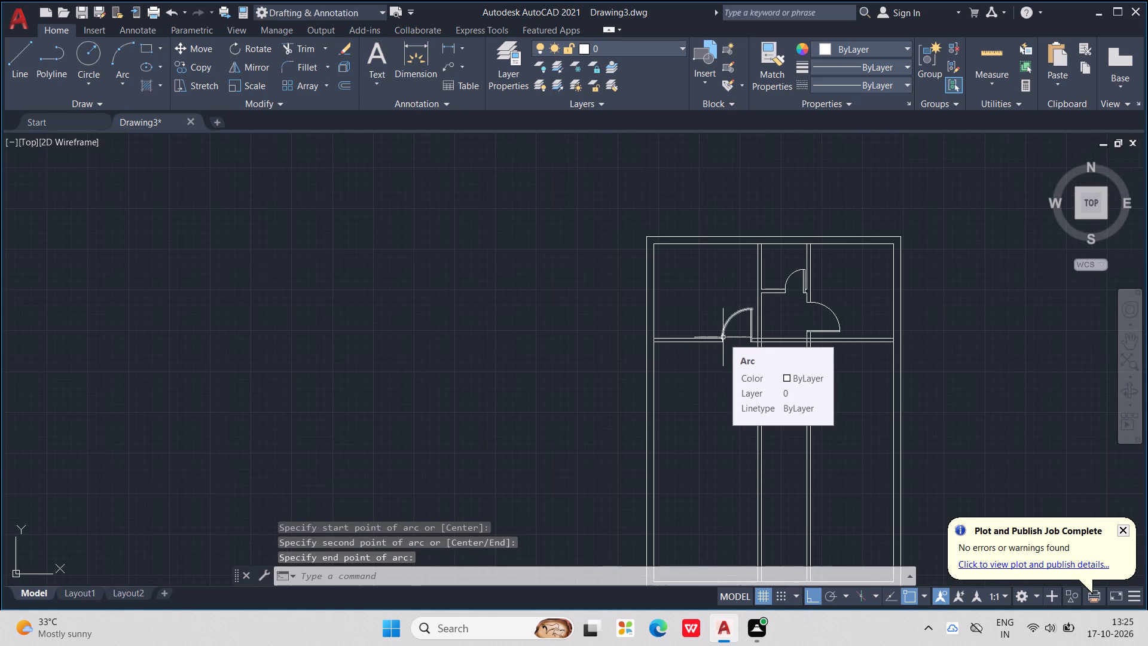
key("Escape")
key("Escape")
key("Escape")
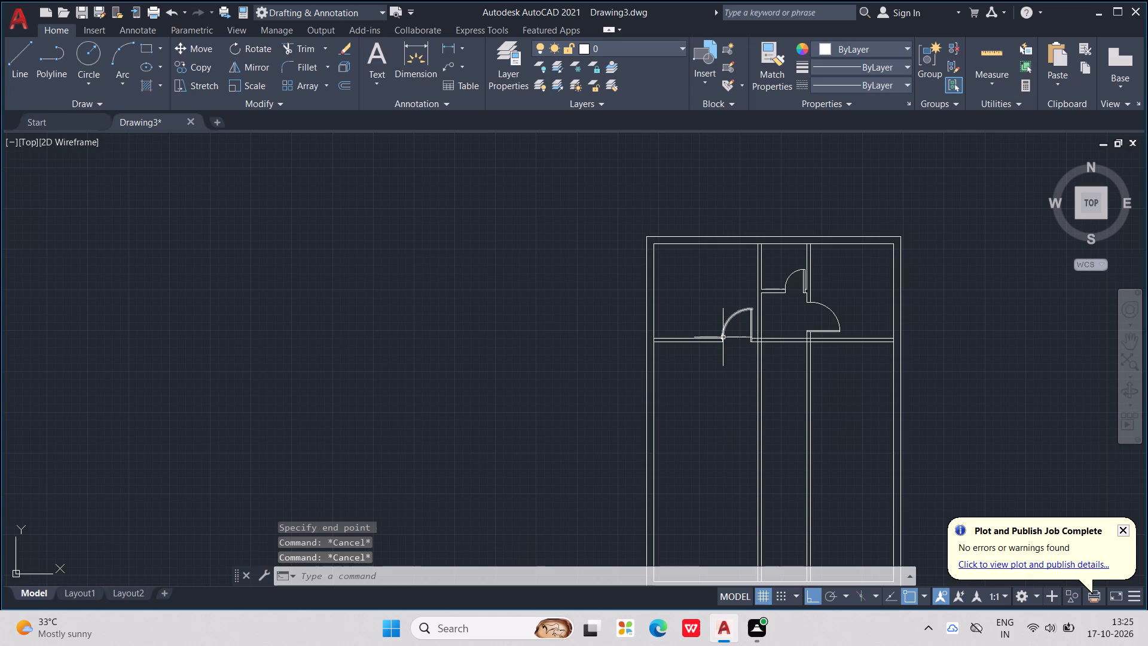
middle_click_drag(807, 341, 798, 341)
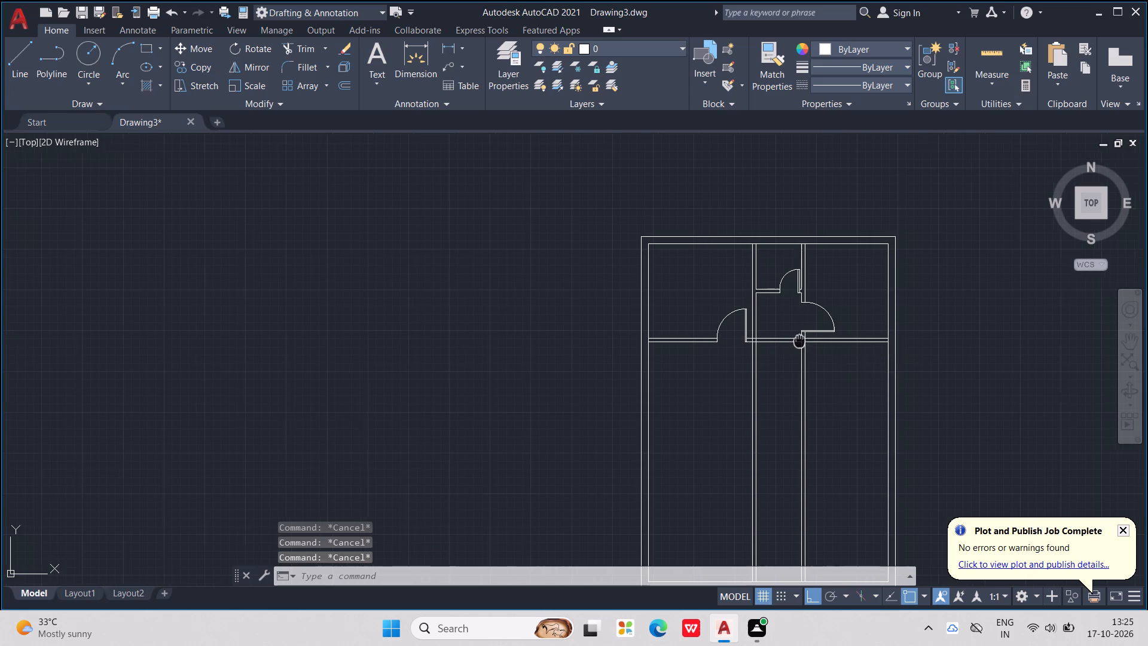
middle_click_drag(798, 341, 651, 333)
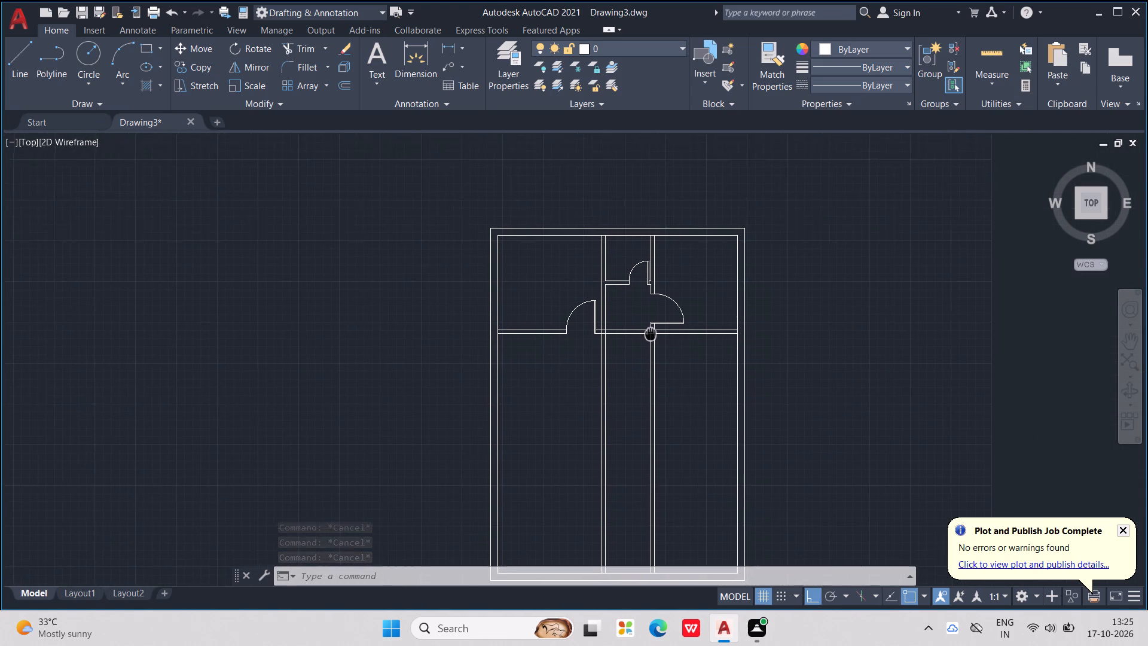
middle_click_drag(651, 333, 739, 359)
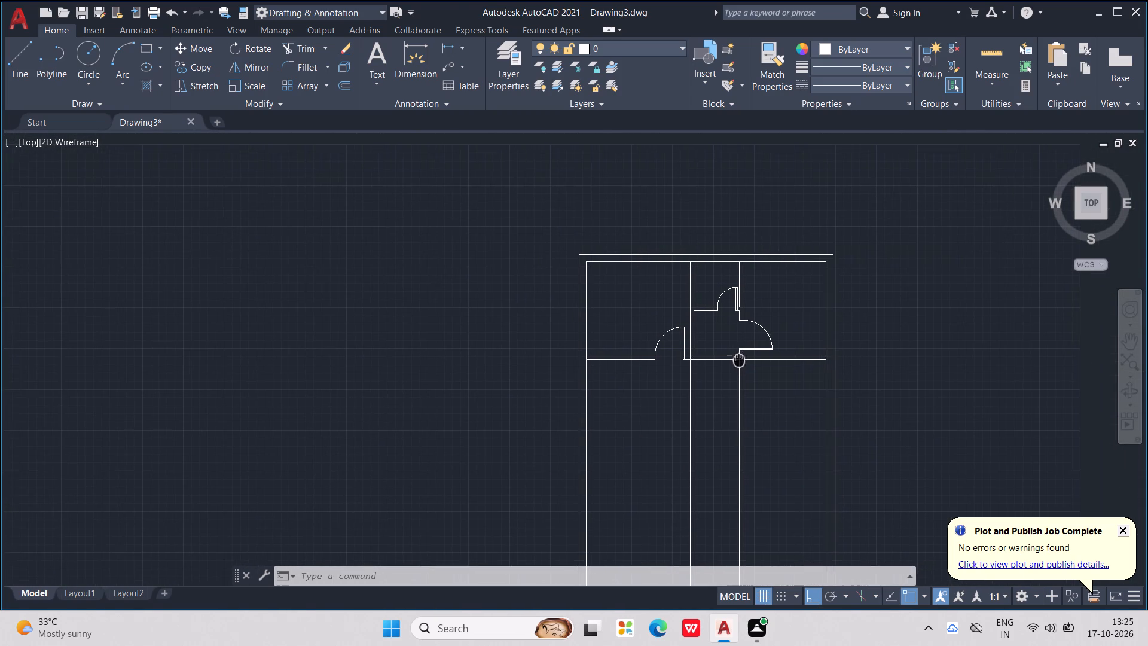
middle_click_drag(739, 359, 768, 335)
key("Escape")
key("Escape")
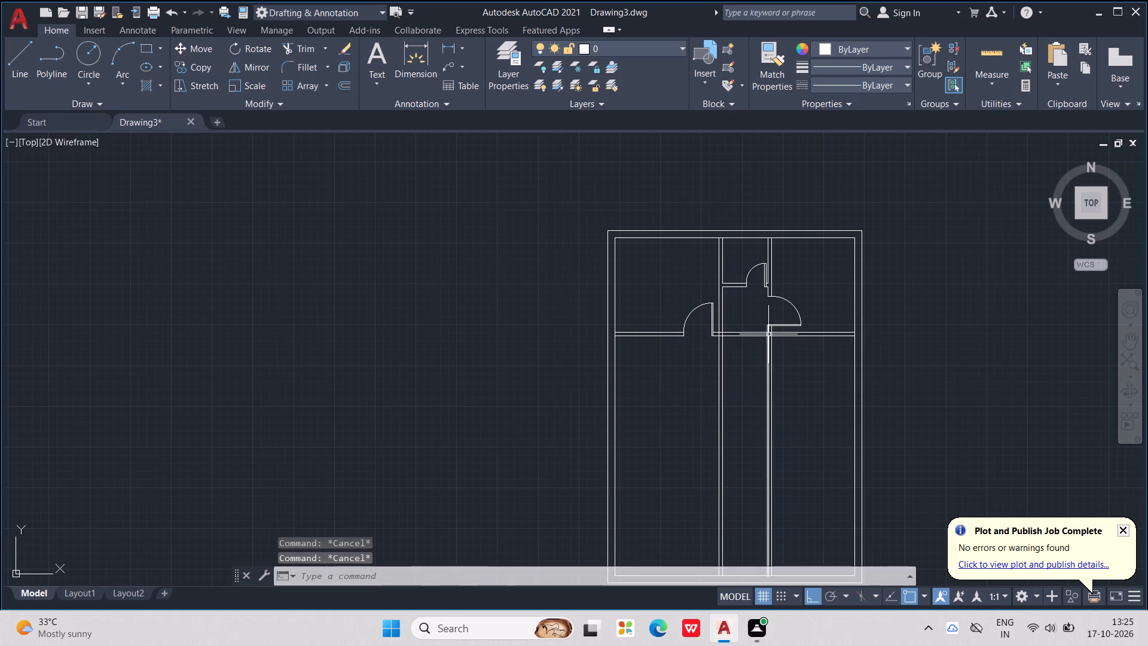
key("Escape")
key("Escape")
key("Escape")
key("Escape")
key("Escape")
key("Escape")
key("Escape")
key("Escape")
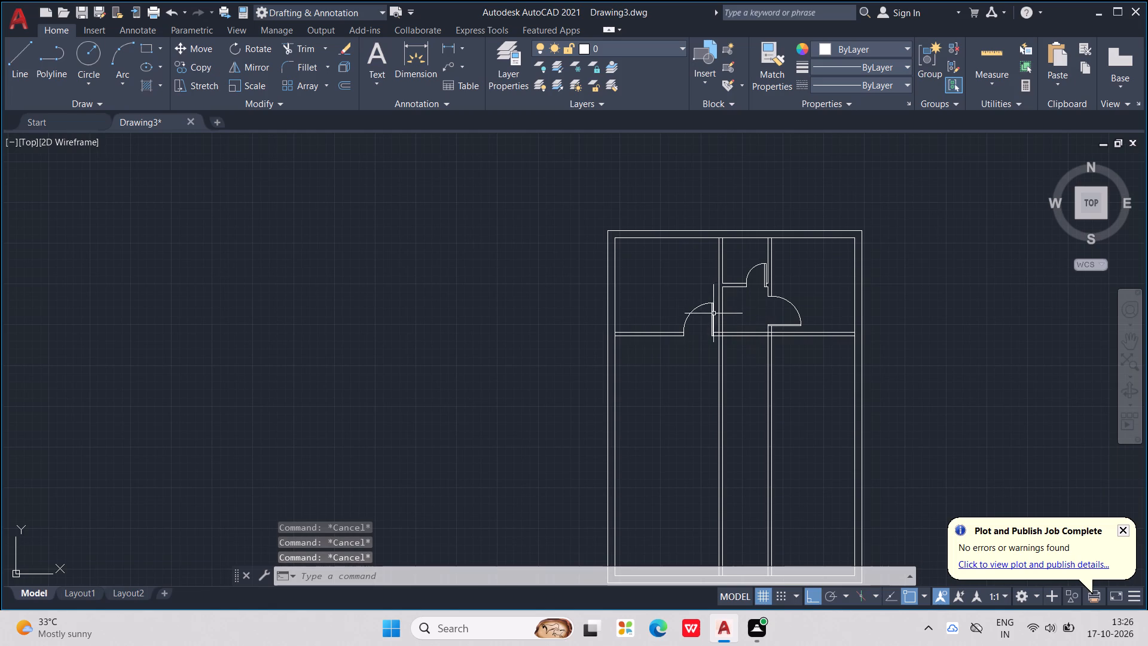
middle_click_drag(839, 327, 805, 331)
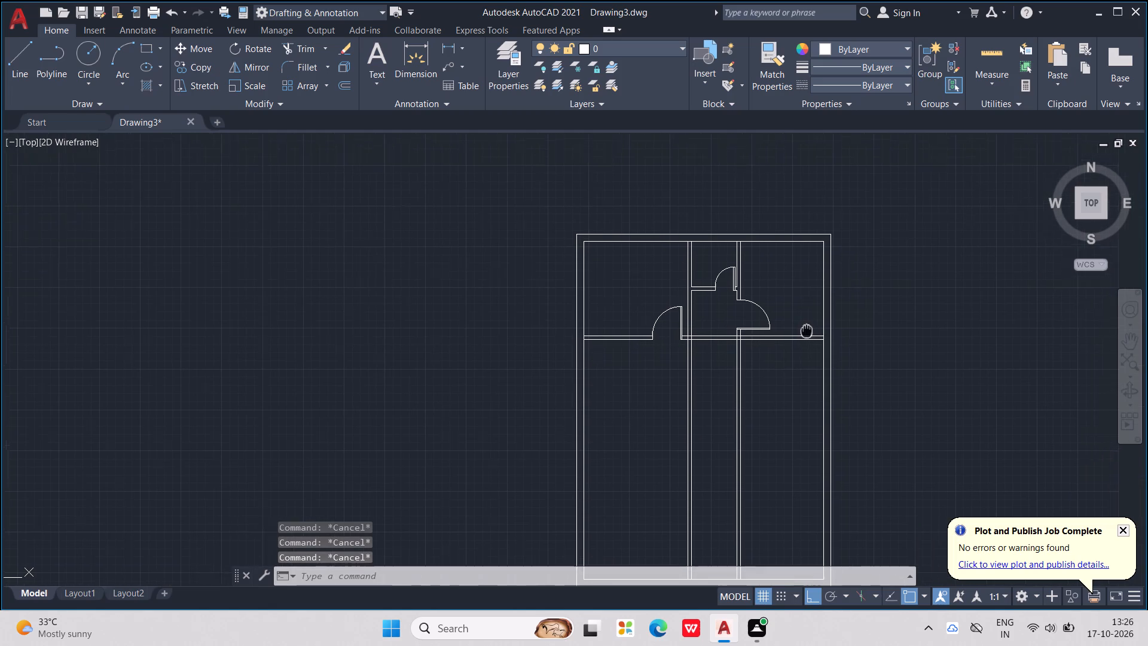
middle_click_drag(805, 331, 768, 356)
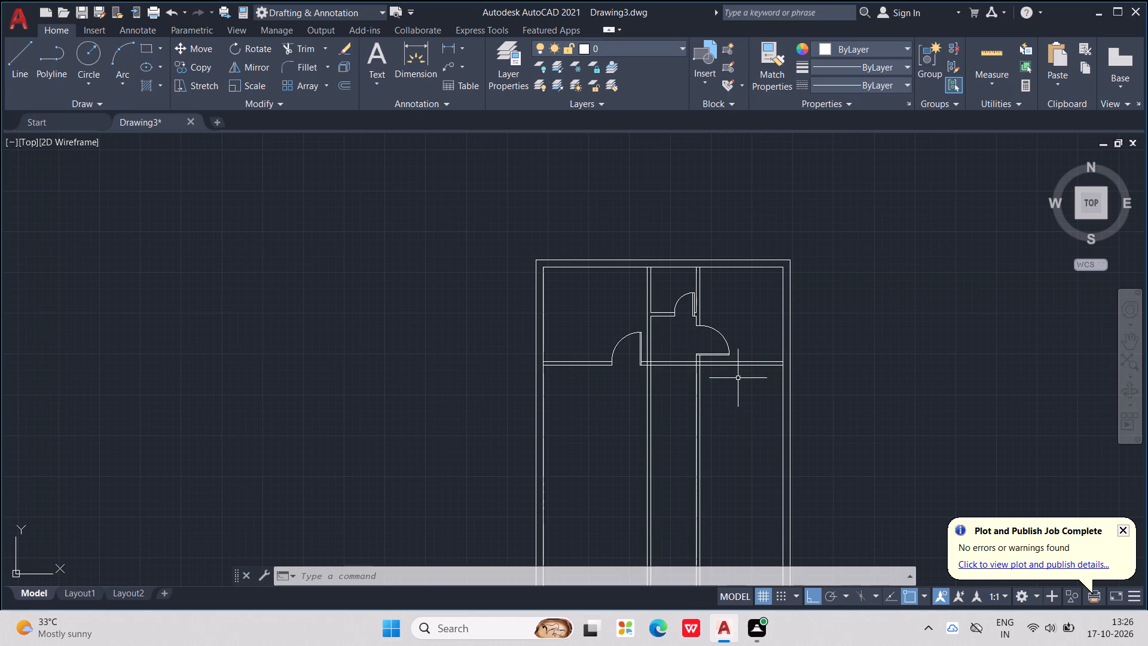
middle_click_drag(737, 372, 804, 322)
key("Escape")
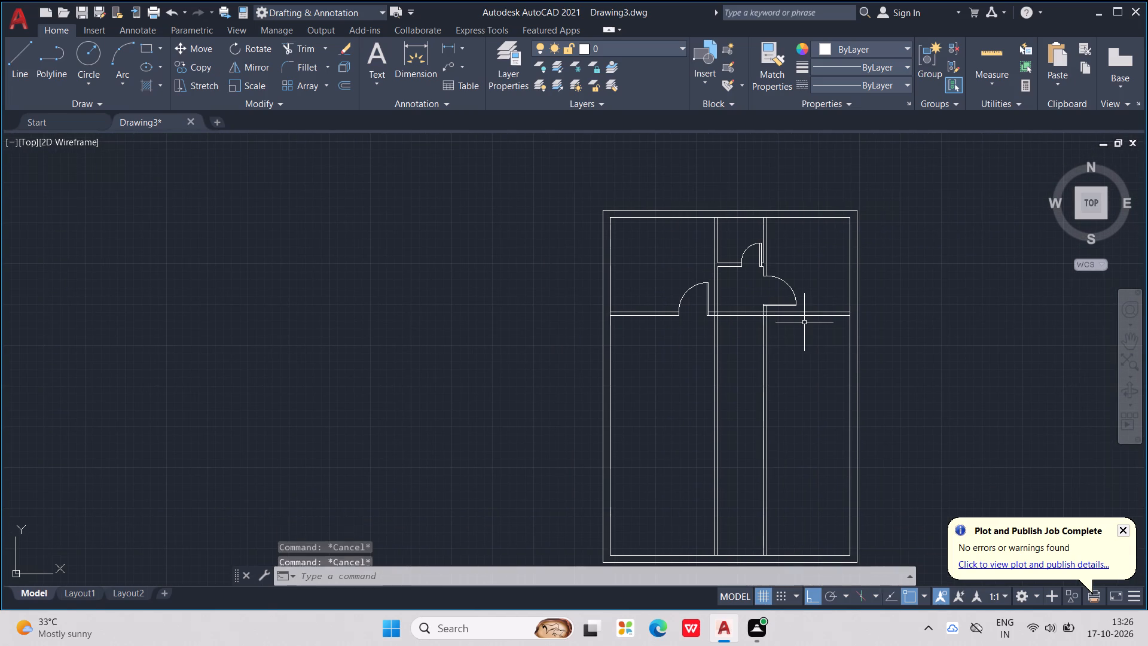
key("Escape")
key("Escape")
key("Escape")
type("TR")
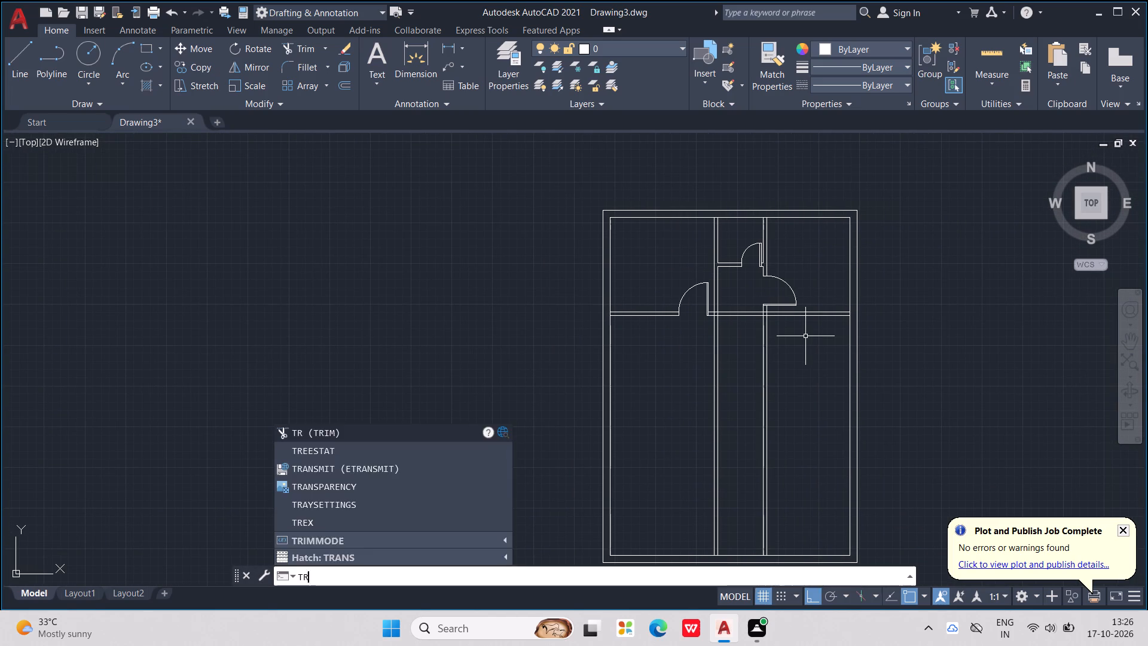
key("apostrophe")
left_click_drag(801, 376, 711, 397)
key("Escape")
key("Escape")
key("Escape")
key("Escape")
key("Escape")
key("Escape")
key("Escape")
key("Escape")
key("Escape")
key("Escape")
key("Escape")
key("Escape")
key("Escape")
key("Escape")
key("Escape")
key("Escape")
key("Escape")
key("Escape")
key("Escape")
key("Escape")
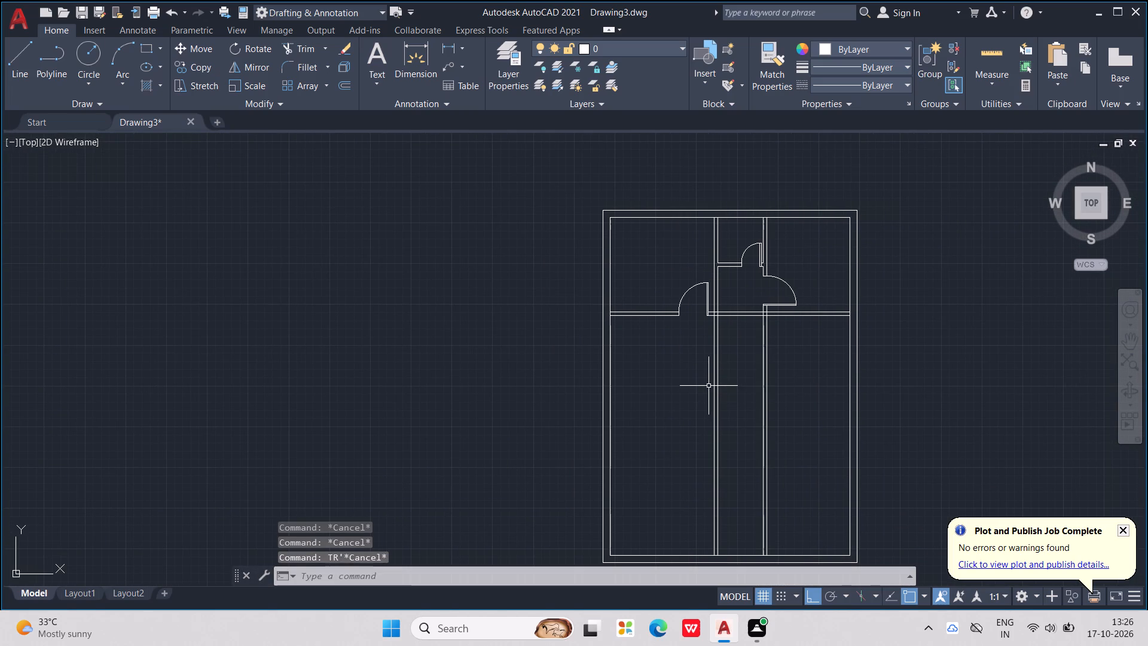
Trim away both vertical partitions below the long horizontal partition, and the horizontal partition's segment between them.
type("TR")
key("Return")
left_click_drag(776, 366, 692, 394)
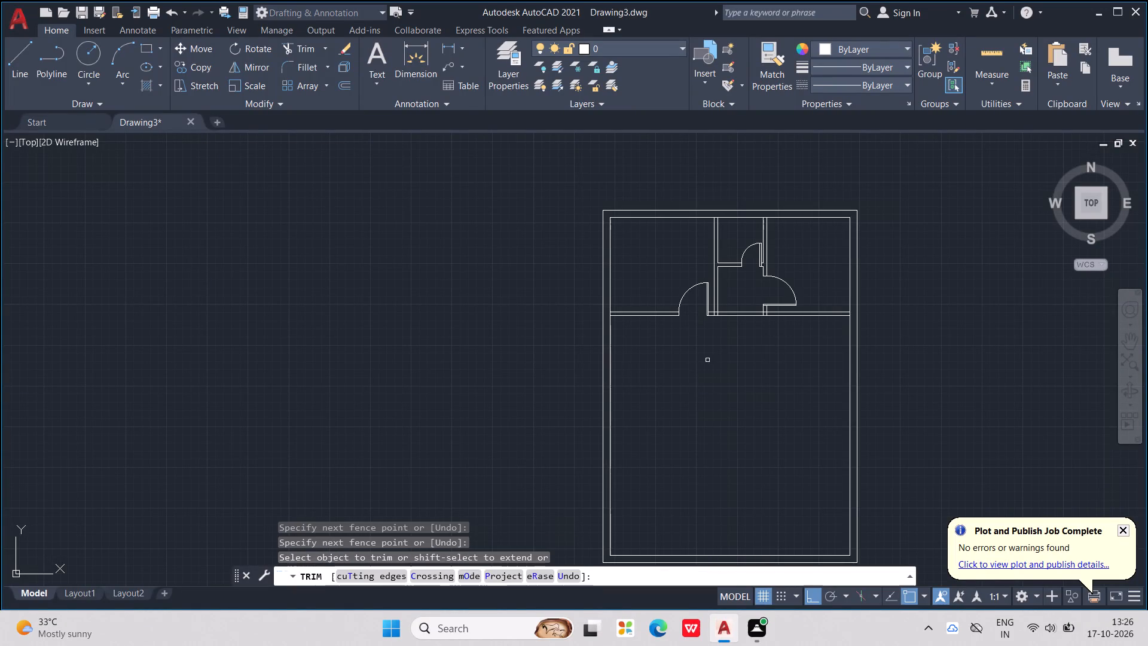
scroll(737, 313, "up", 1)
left_click_drag(737, 278, 756, 331)
Trim the overlapping wall lines where the left and right vertical partitions meet the long horizontal partition, leaving clean corners.
scroll(699, 310, "up", 4)
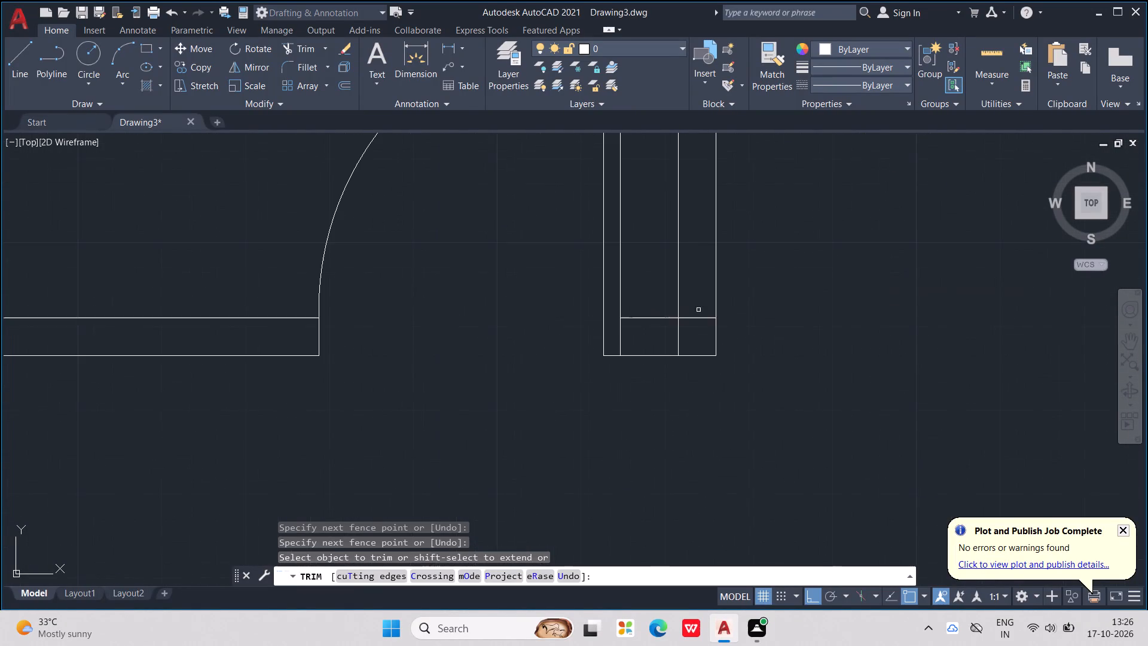
left_click_drag(696, 310, 681, 331)
left_click_drag(681, 331, 675, 334)
scroll(675, 334, "down", 2)
scroll(900, 325, "up", 2)
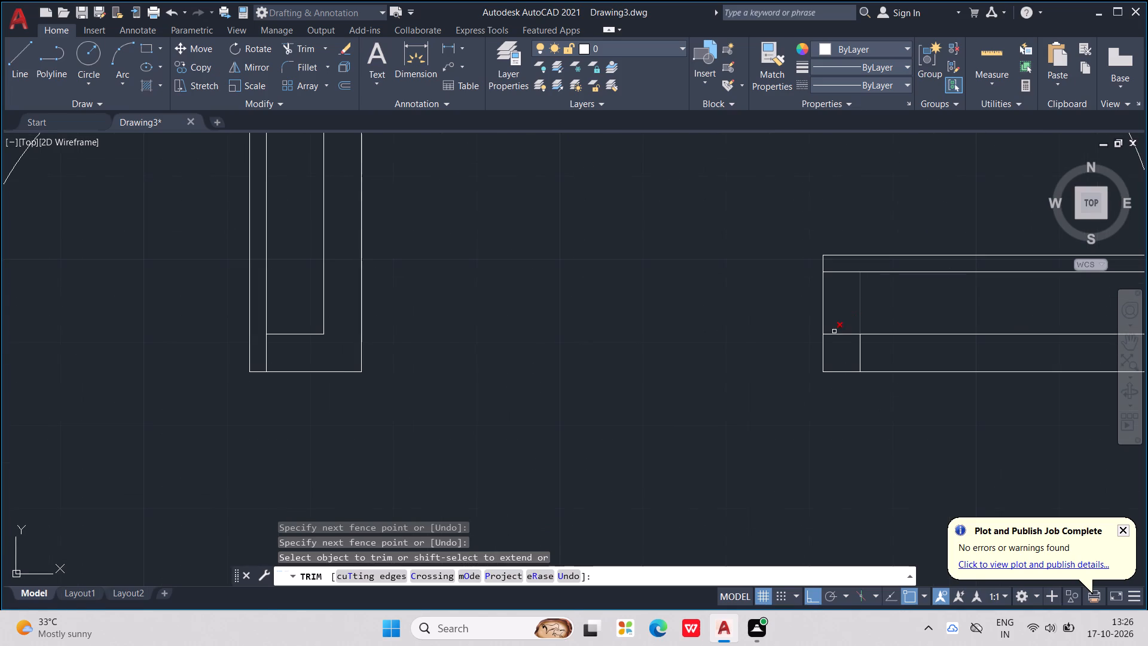
left_click_drag(834, 331, 883, 354)
scroll(894, 353, "down", 6)
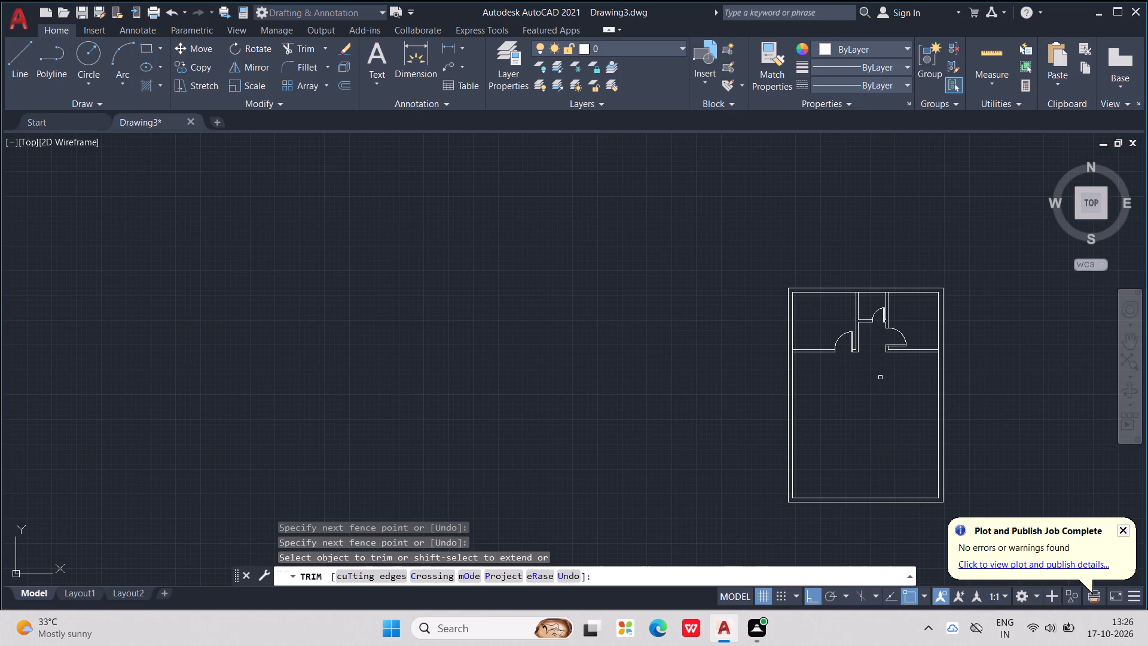
middle_click_drag(872, 389, 758, 346)
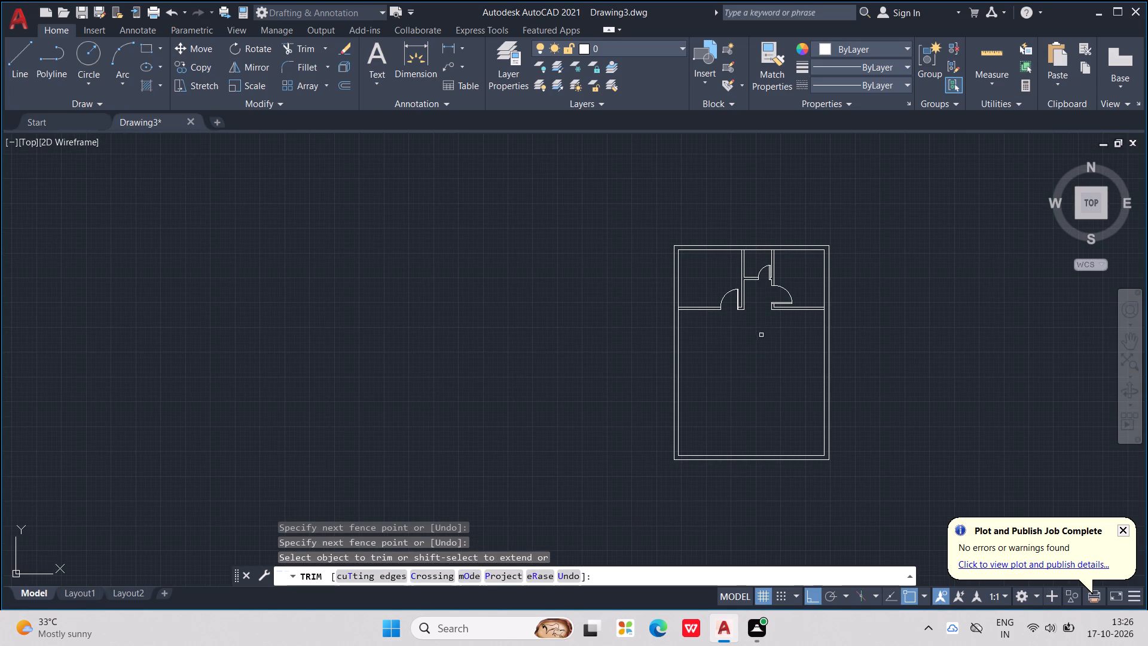
scroll(773, 314, "up", 1)
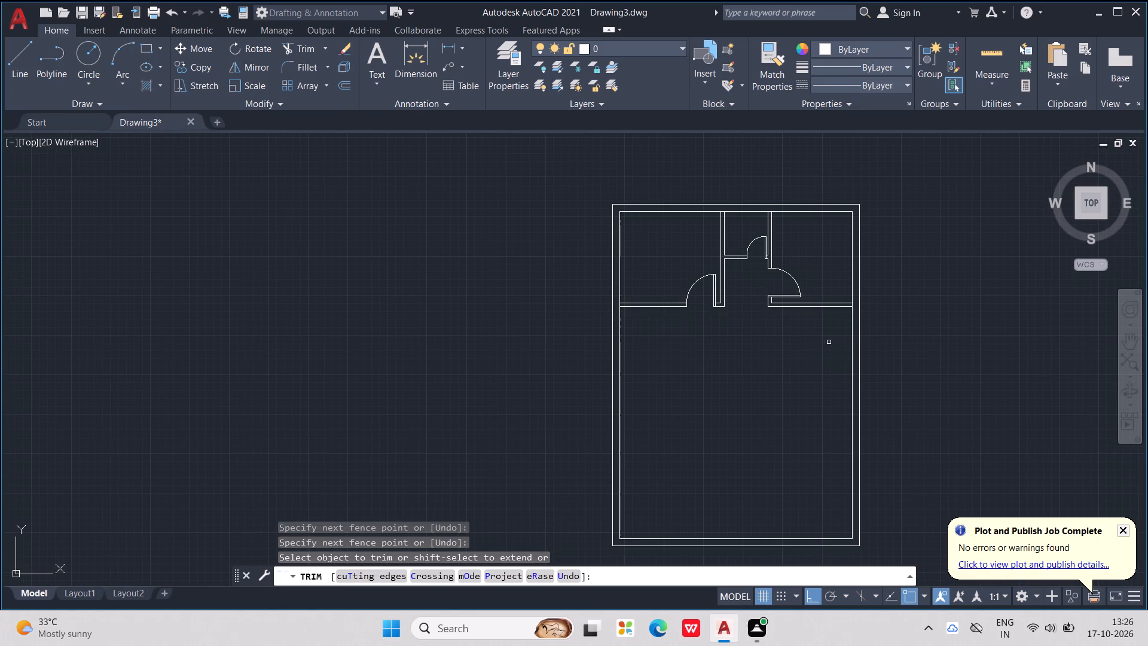
middle_click_drag(816, 336, 691, 362)
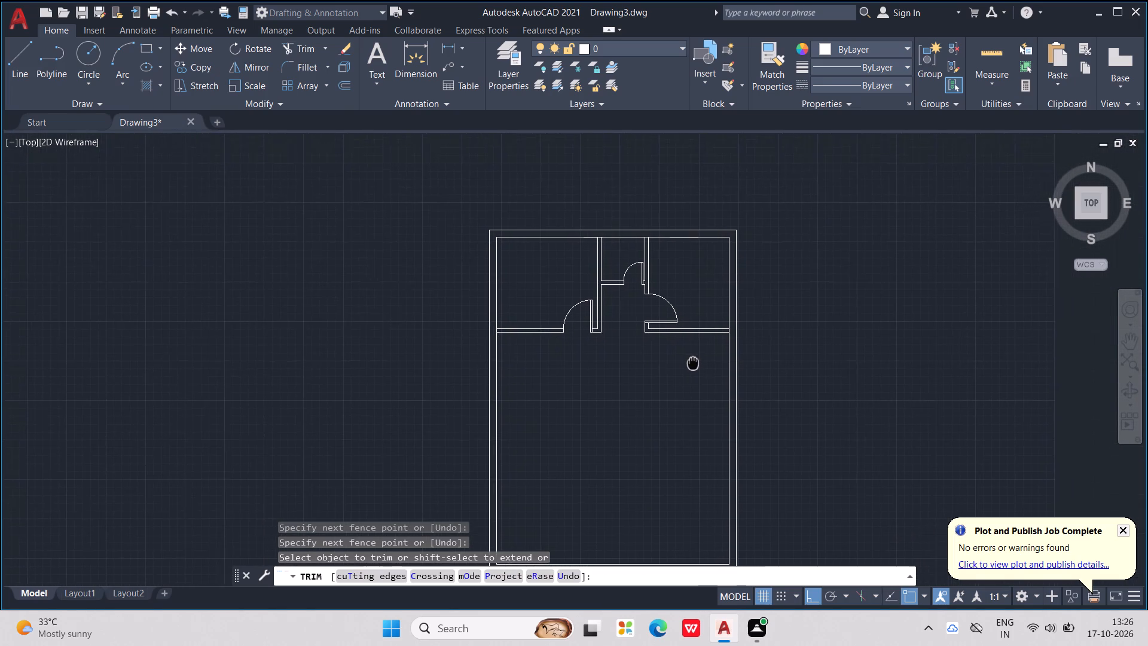
middle_click_drag(691, 362, 643, 358)
scroll(652, 342, "up", 1)
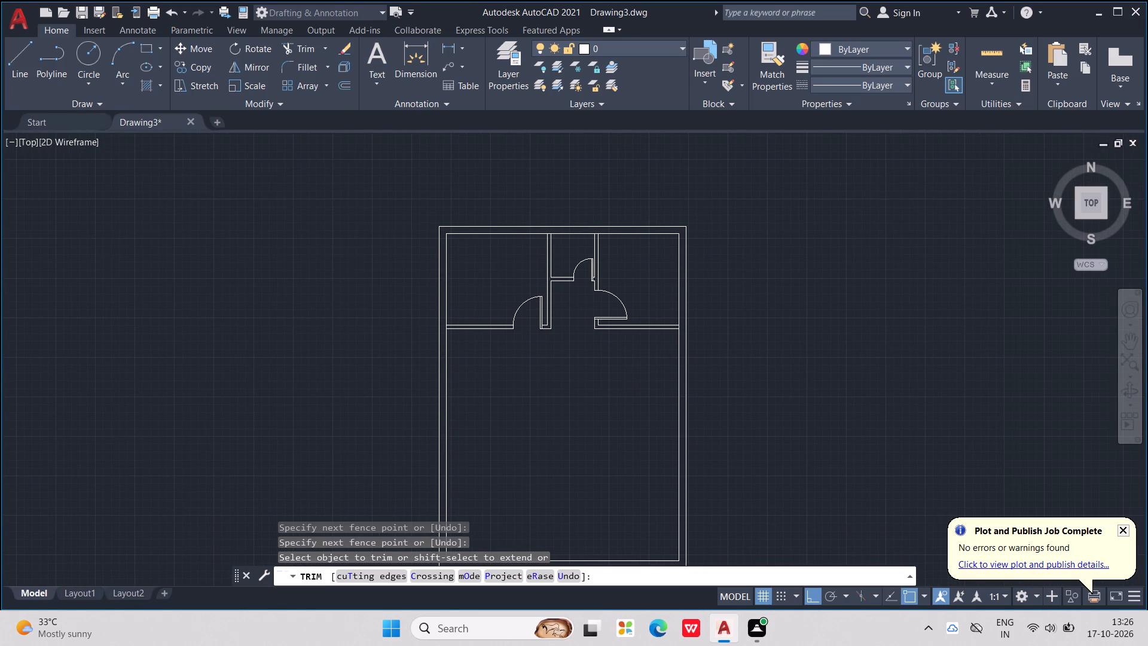
key("Escape")
key("Escape")
key("Escape")
Draw a line across the right outer wall, from inner to outer face, level with the long horizontal partition's lower face.
key("l")
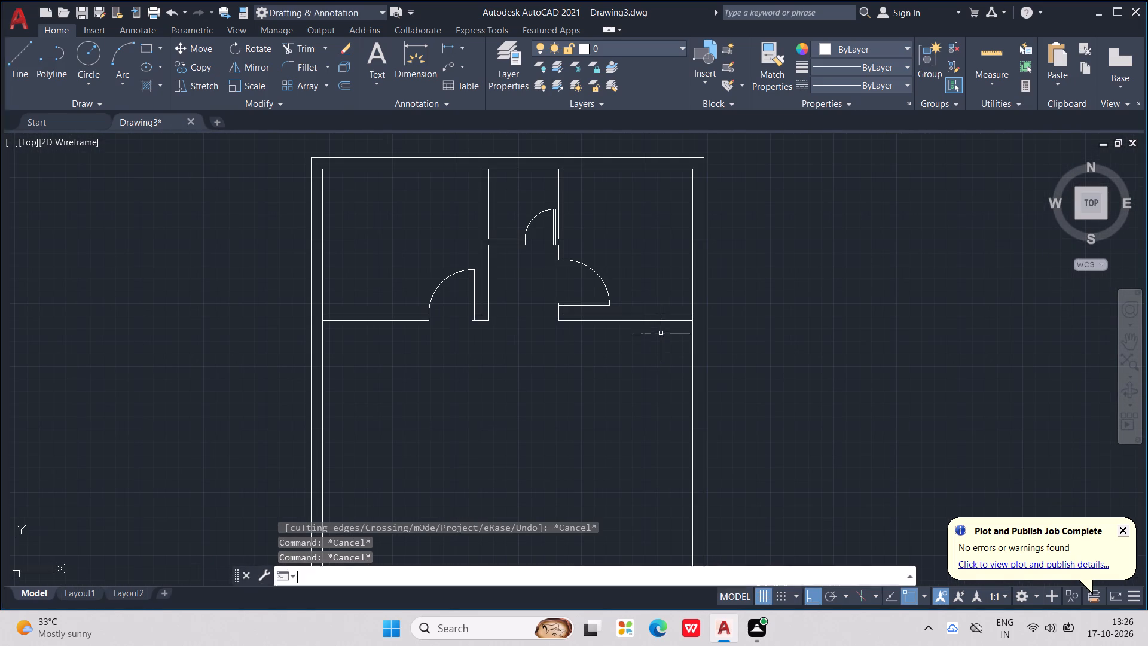
key("Return")
left_click(694, 319)
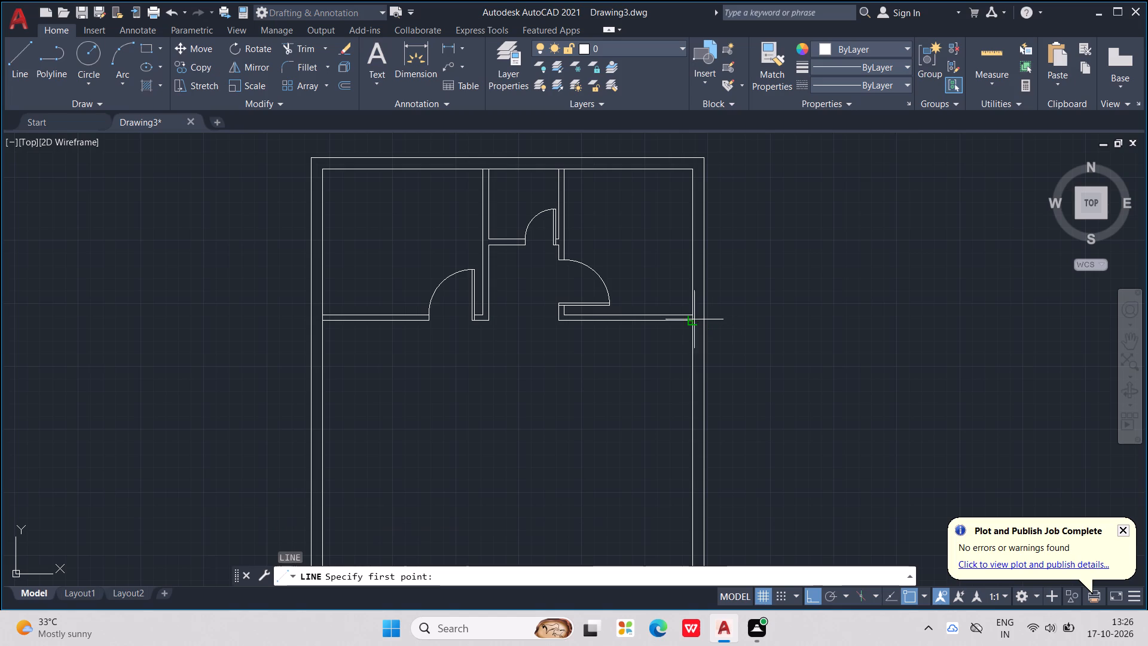
left_click(707, 321)
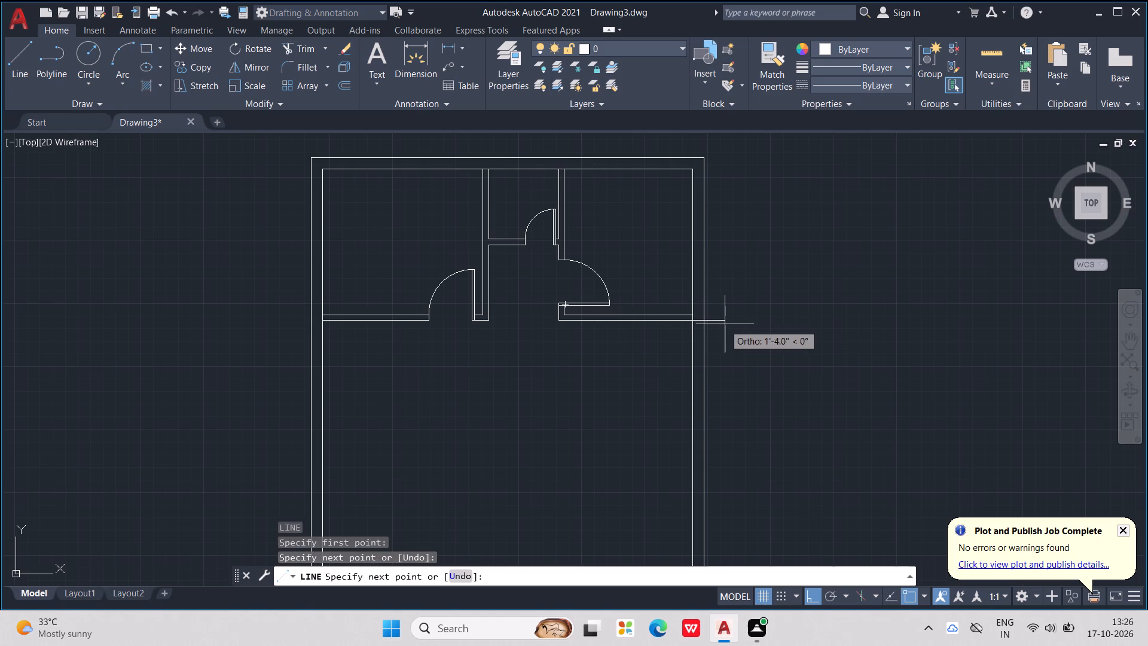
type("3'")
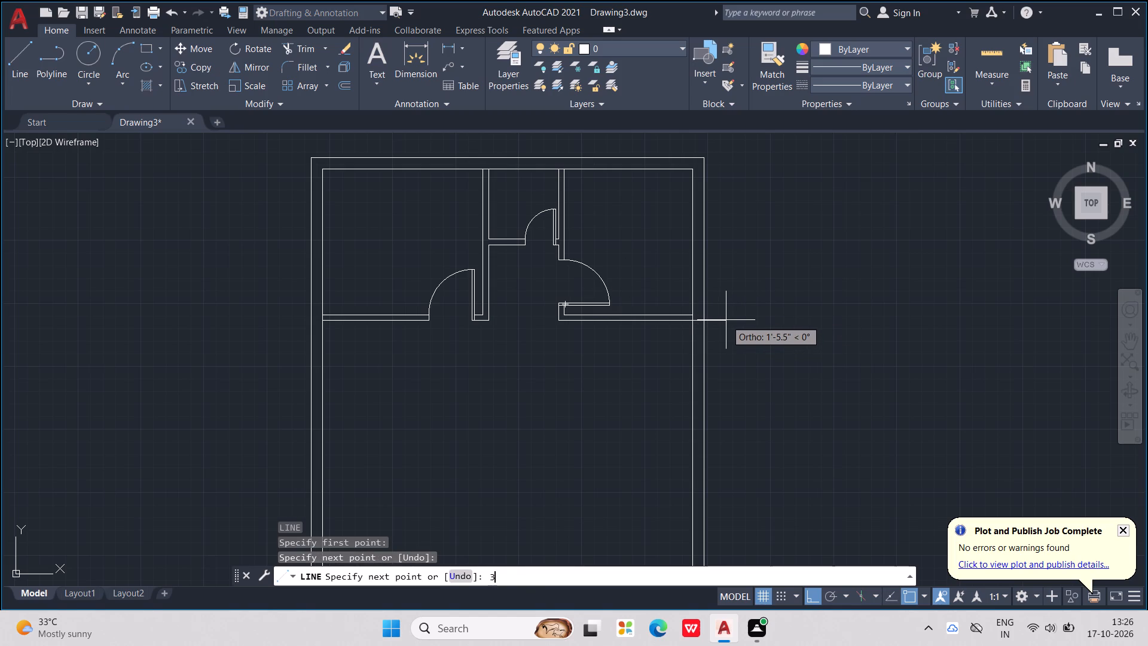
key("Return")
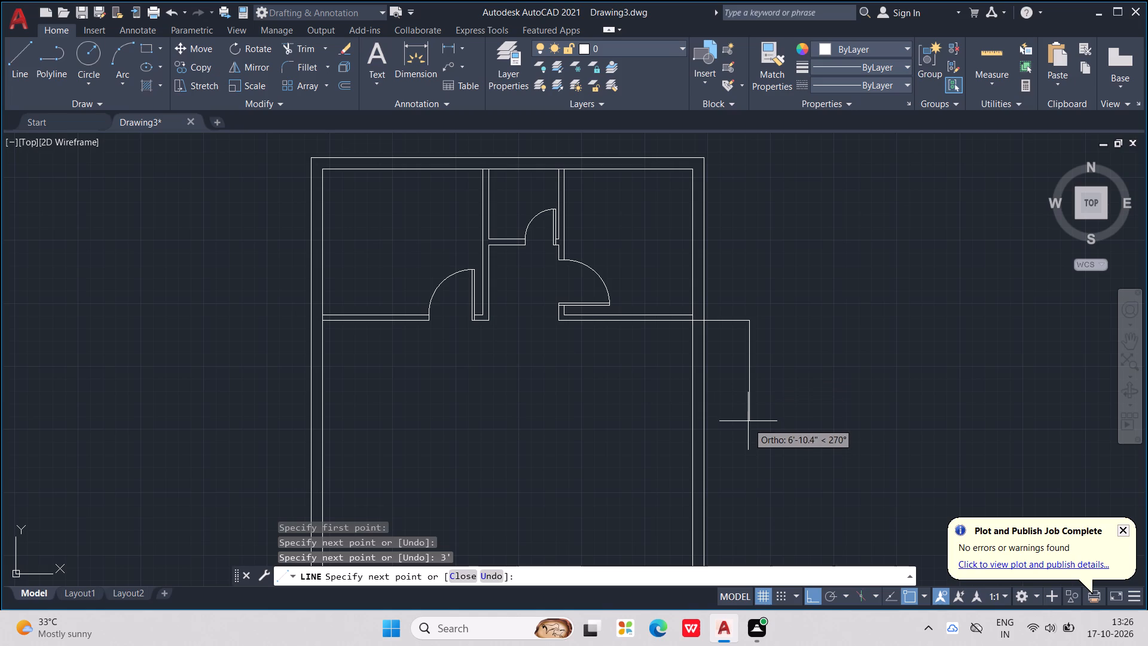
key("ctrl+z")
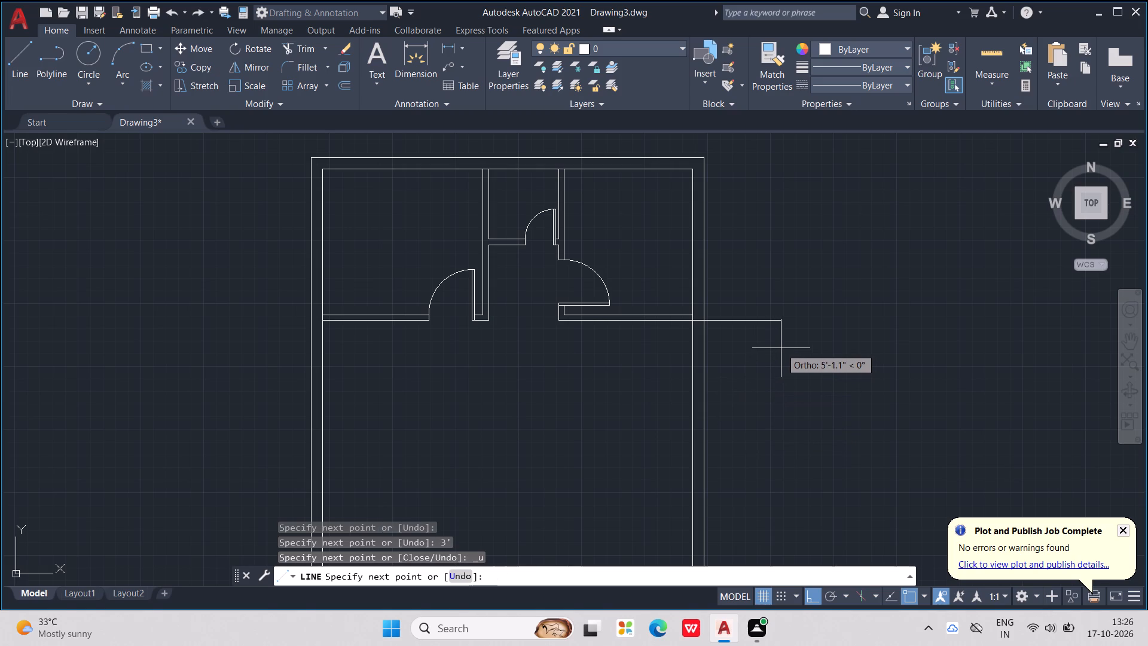
Continue the line 2' outward from the right outer wall, 10' downward, and back to the wall's outer face.
key("2")
key("apostrophe")
key("Return")
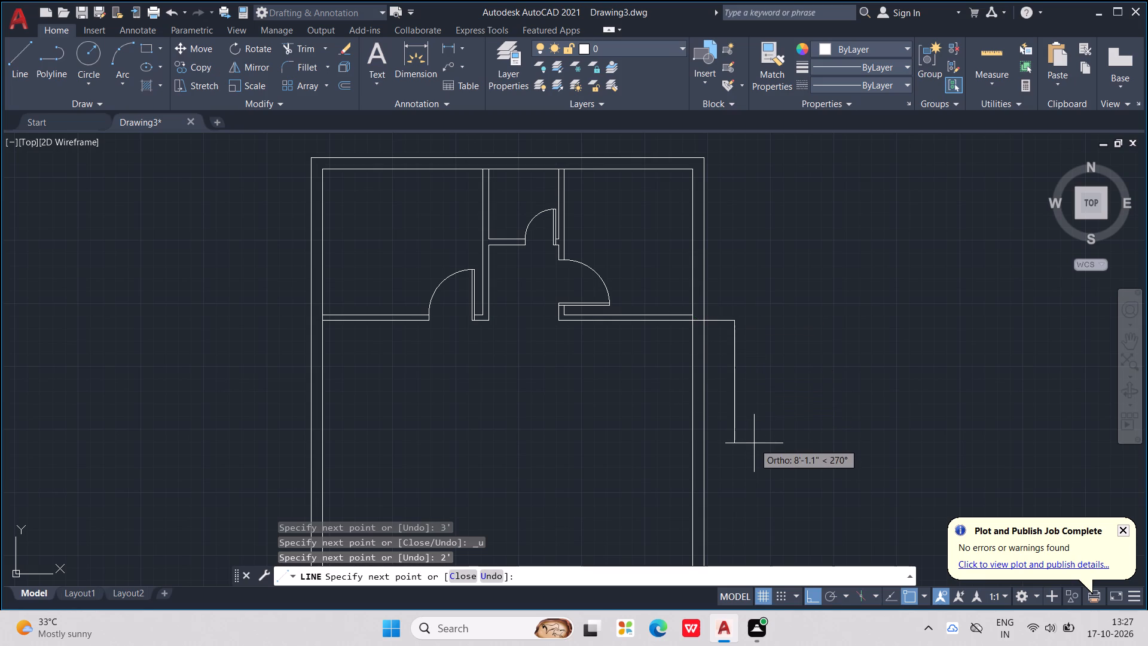
type("10'")
key("Return")
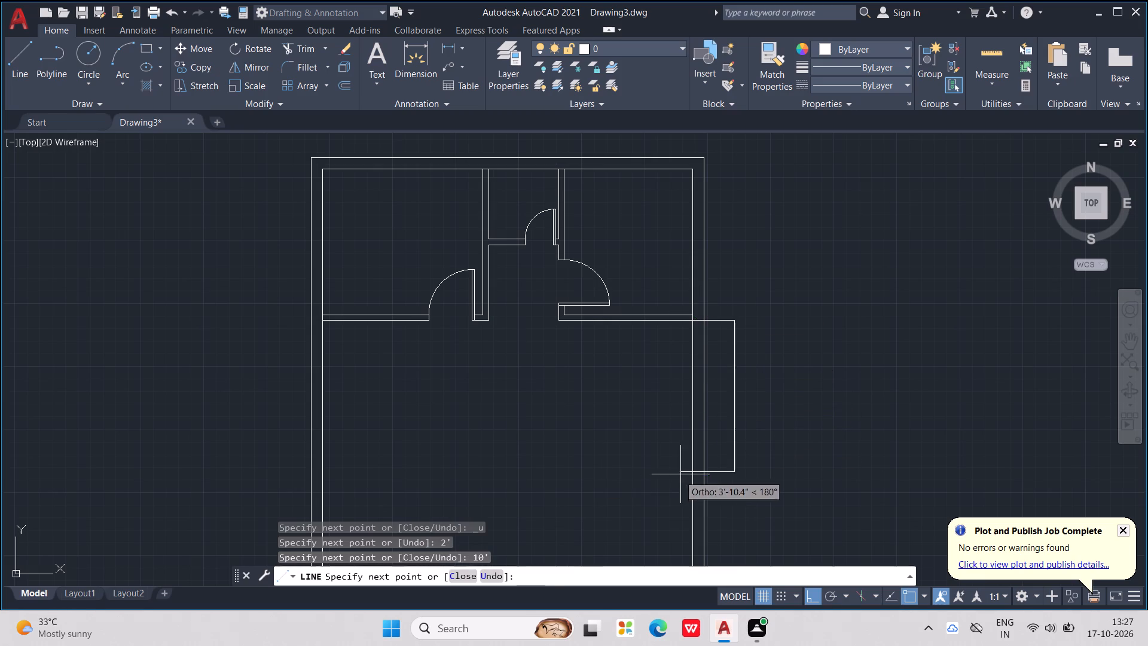
left_click(704, 470)
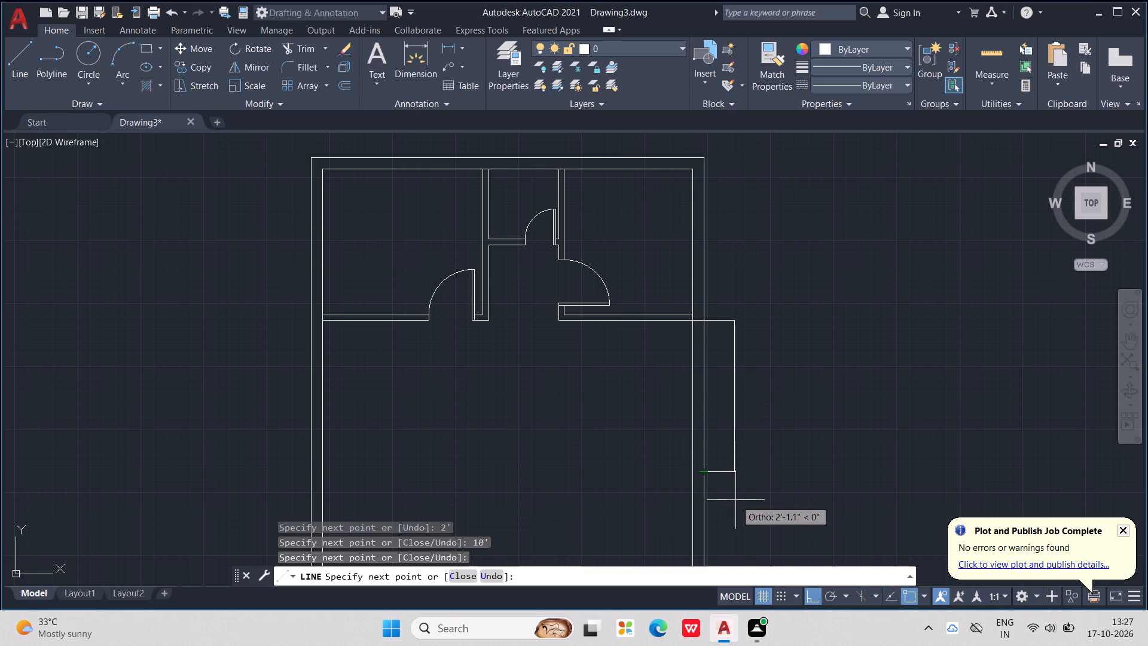
key("Escape")
key("Escape")
key("Escape")
Offset the right outer wall's inner face 4' toward the building's interior.
middle_click_drag(648, 473, 744, 502)
key("Escape")
key("Escape")
key("Escape")
key("Escape")
type("OFF")
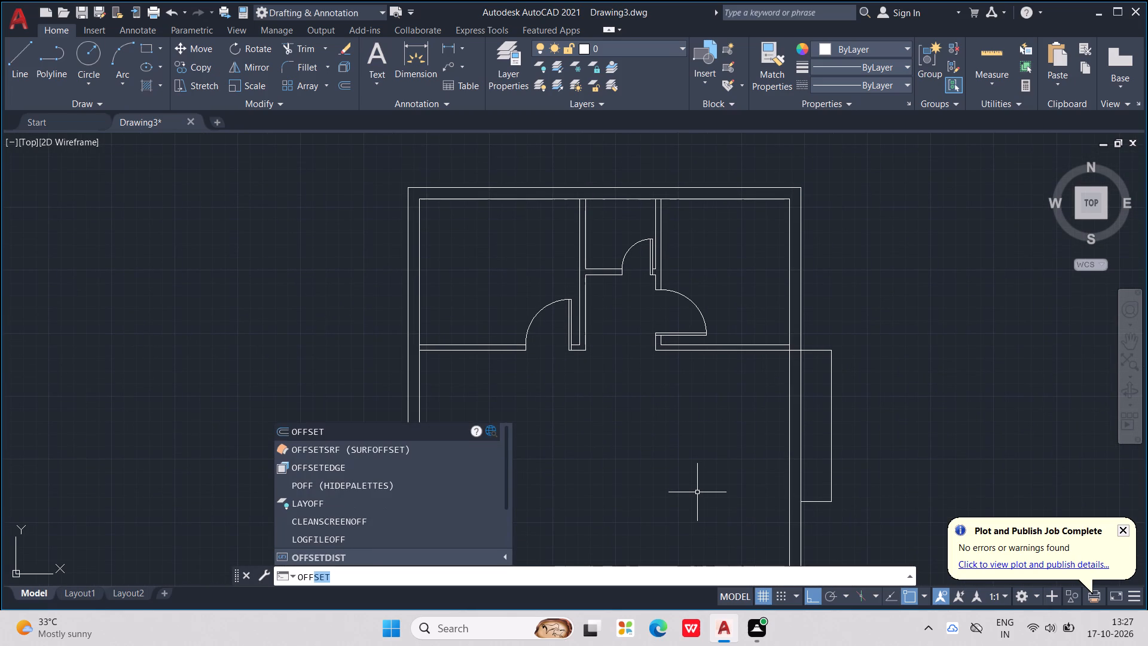
key("Return")
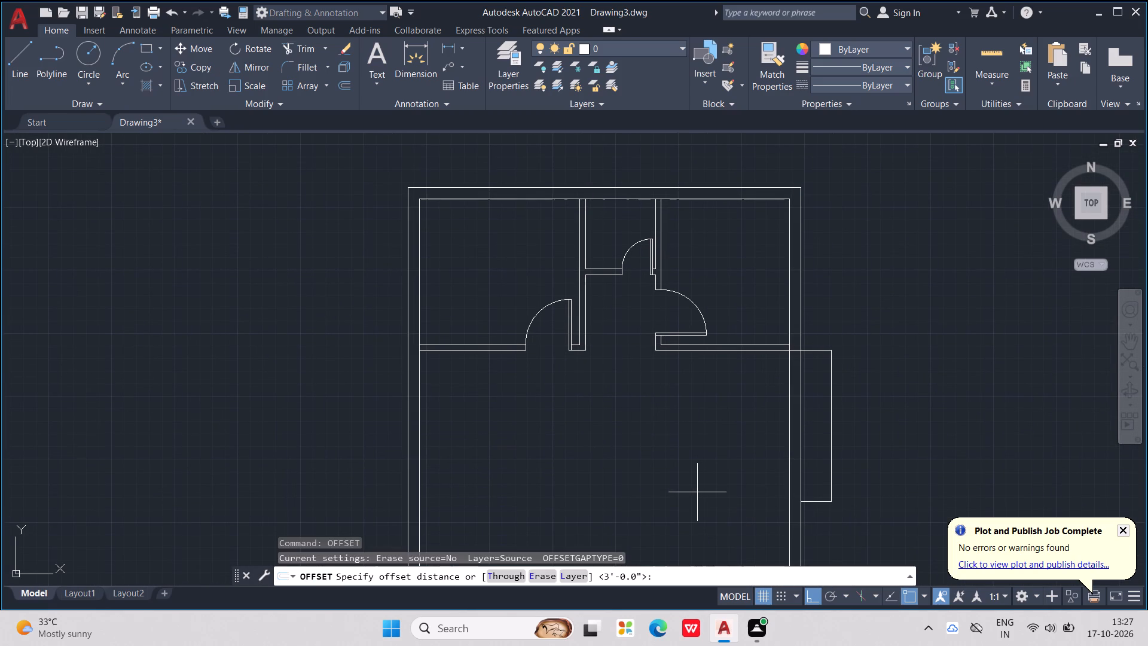
type("4'")
key("Return")
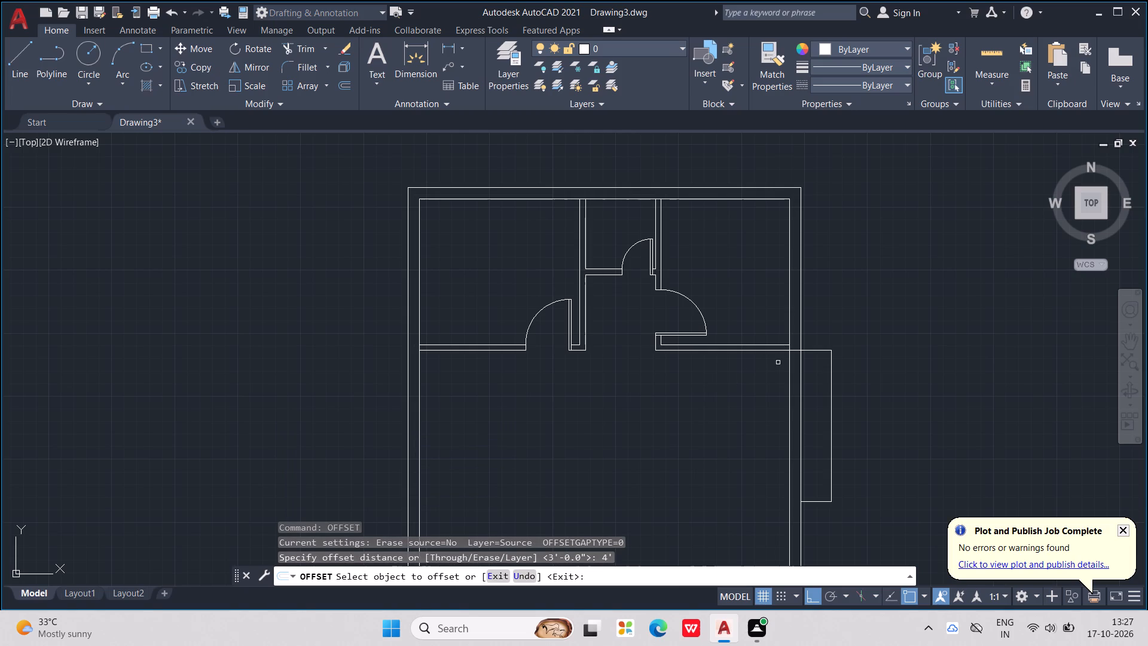
left_click(789, 397)
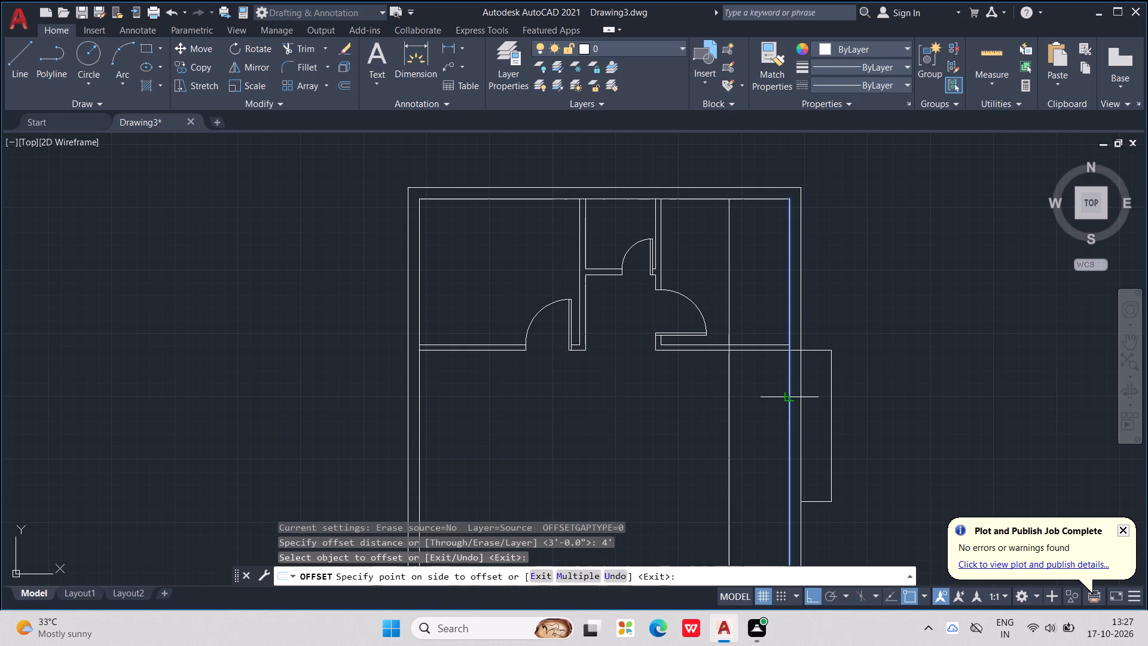
left_click(743, 409)
key("Escape")
key("Escape")
key("Escape")
key("Escape")
key("Escape")
key("Escape")
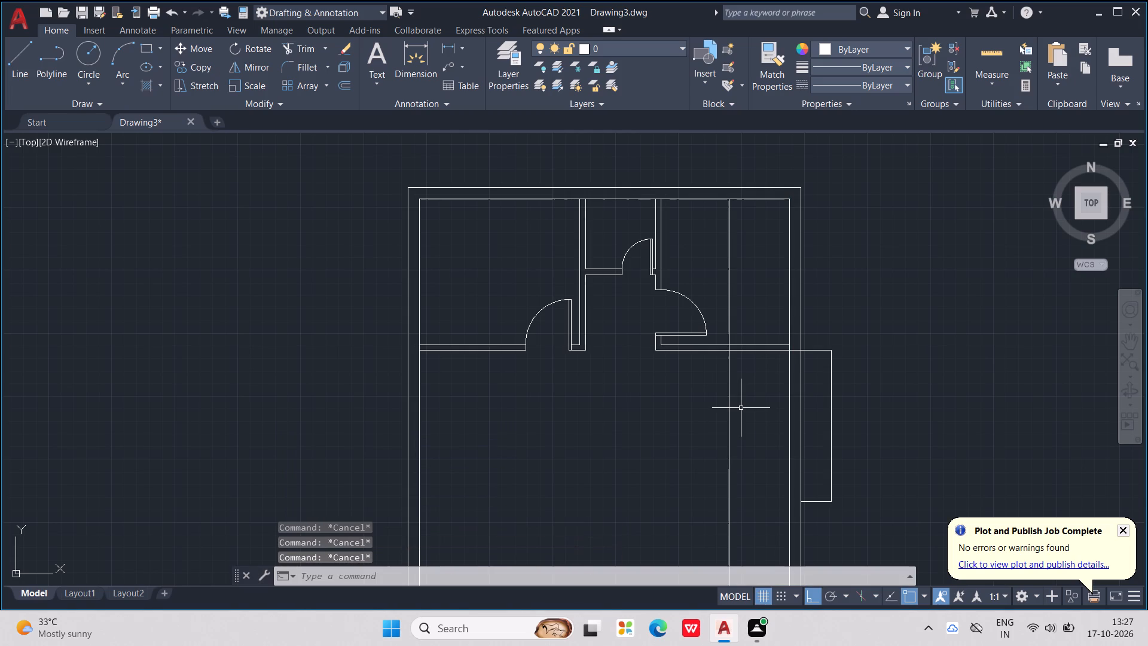
key("Escape")
key("Escape")
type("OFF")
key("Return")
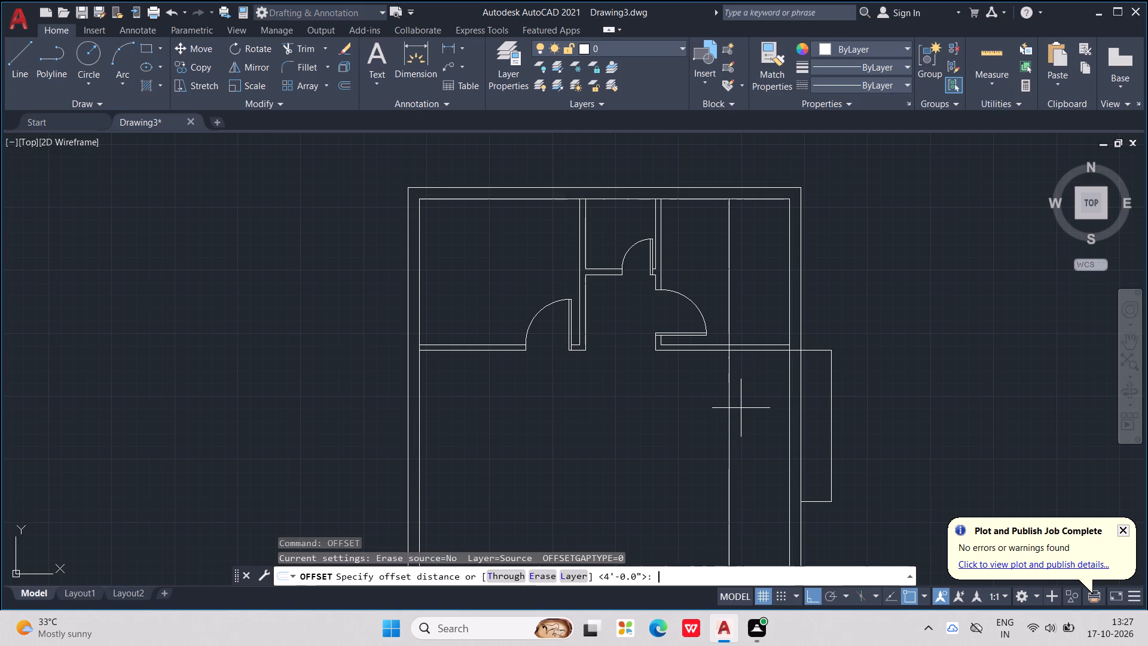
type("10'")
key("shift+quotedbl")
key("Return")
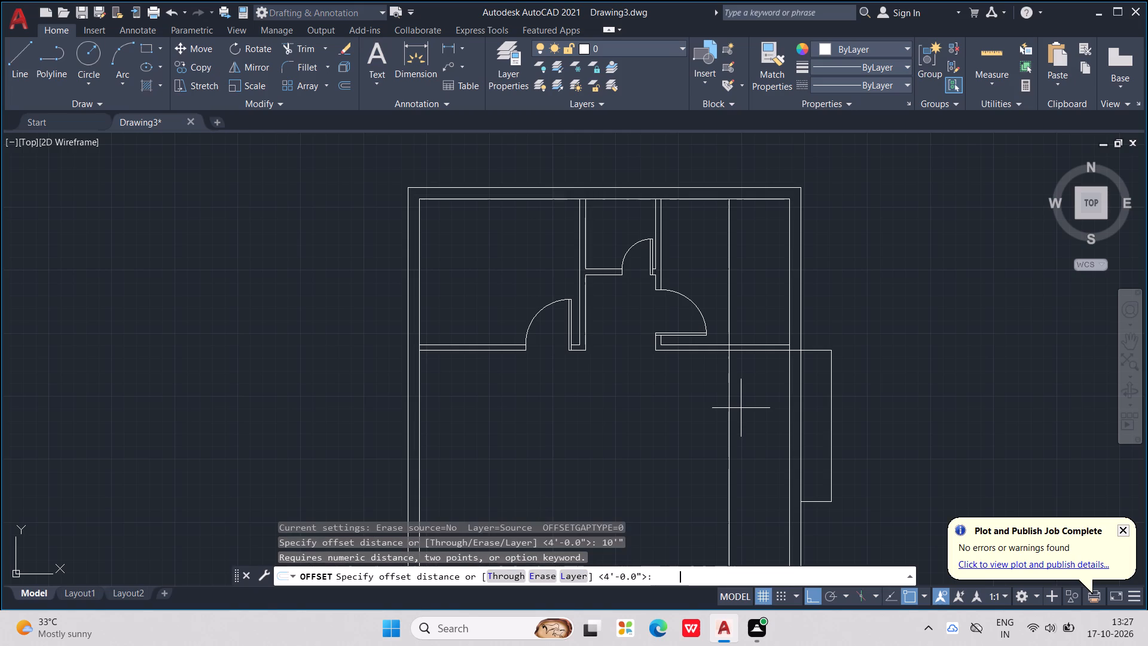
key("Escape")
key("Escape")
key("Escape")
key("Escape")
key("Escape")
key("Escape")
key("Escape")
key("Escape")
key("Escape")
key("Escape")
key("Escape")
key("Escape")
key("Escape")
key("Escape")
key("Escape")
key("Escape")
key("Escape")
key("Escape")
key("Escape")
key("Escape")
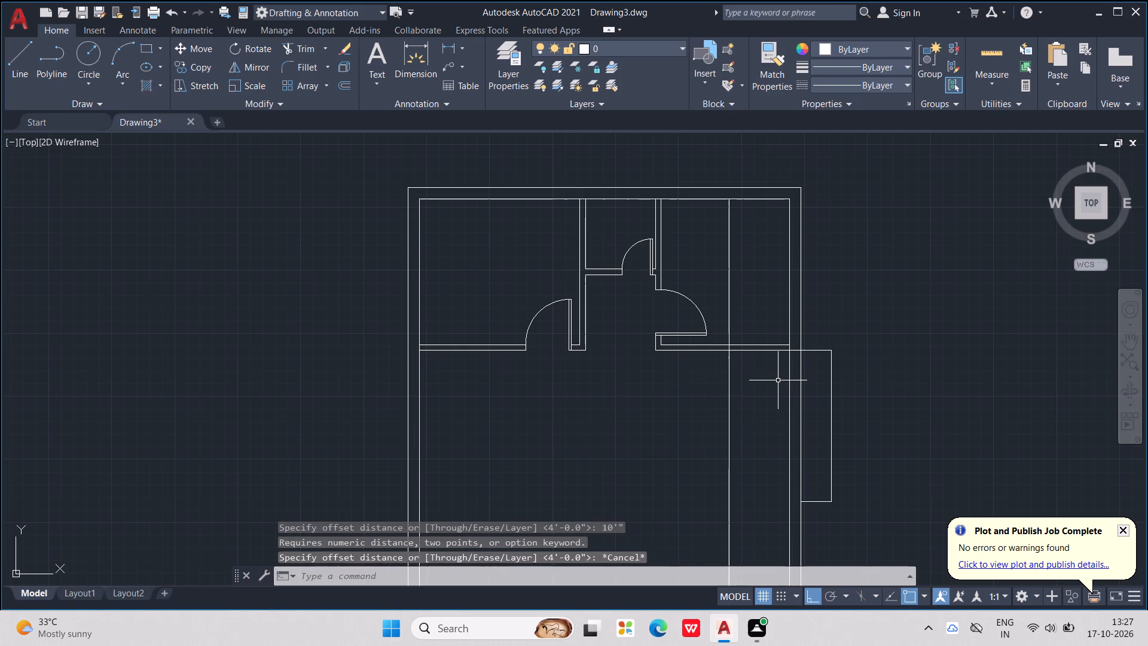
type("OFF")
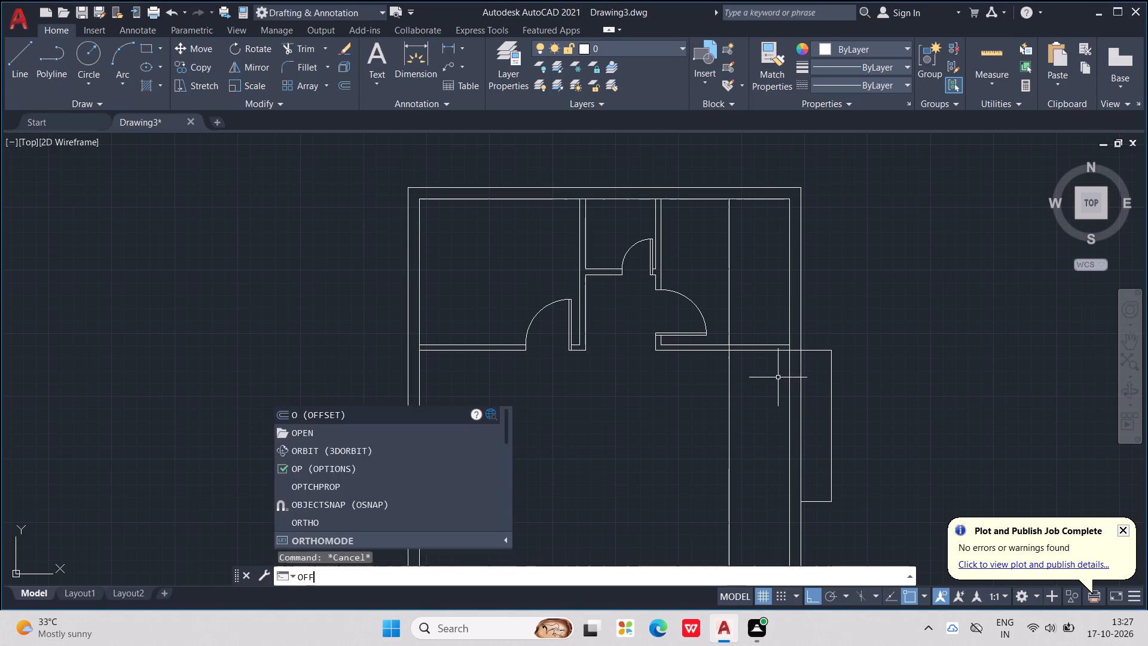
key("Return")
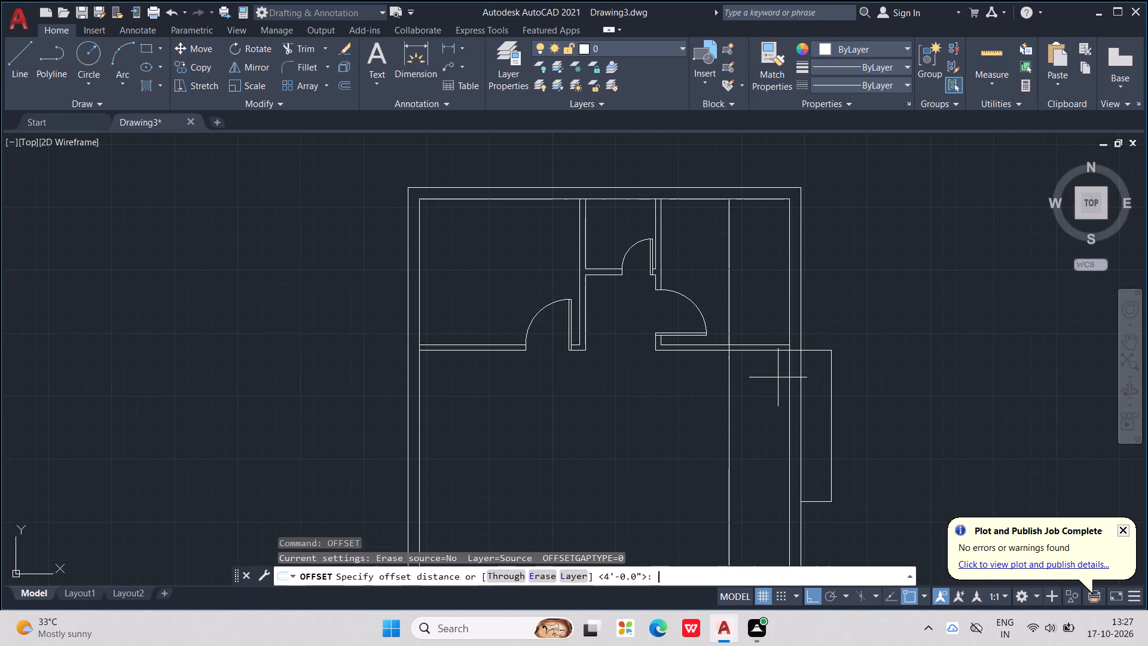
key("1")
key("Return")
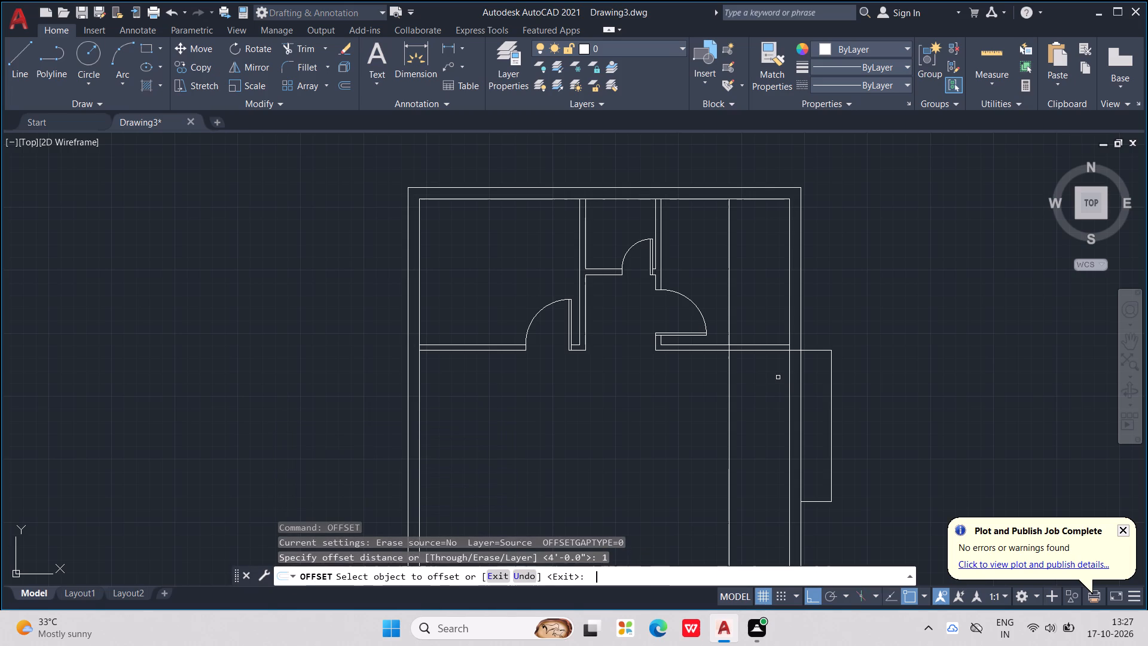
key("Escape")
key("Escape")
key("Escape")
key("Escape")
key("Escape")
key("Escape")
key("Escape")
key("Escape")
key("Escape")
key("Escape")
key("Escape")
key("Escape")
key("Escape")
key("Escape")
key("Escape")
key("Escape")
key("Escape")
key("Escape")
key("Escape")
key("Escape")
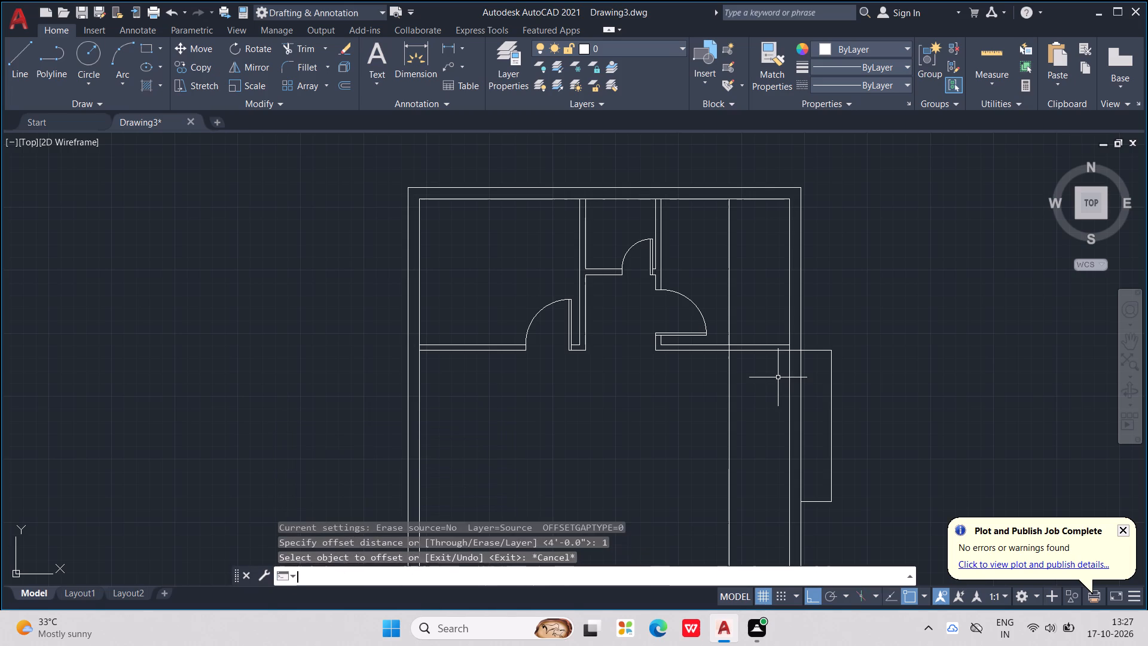
Offset the lower face of the long horizontal partition's right portion 10' downward.
type("OFF")
key("Return")
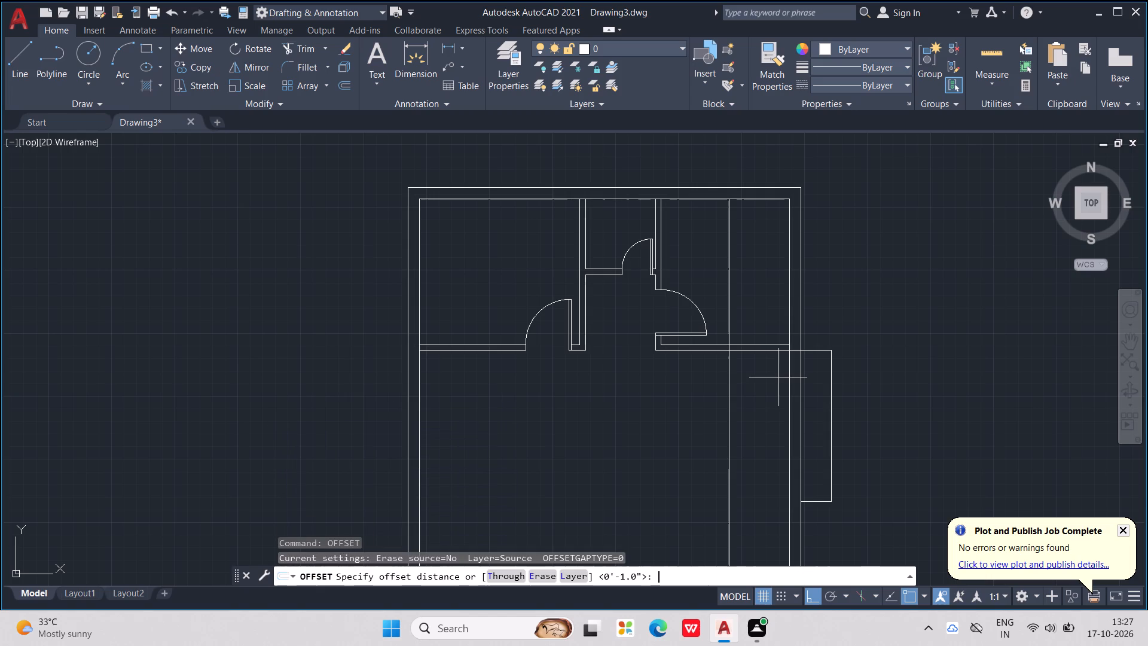
type("10")
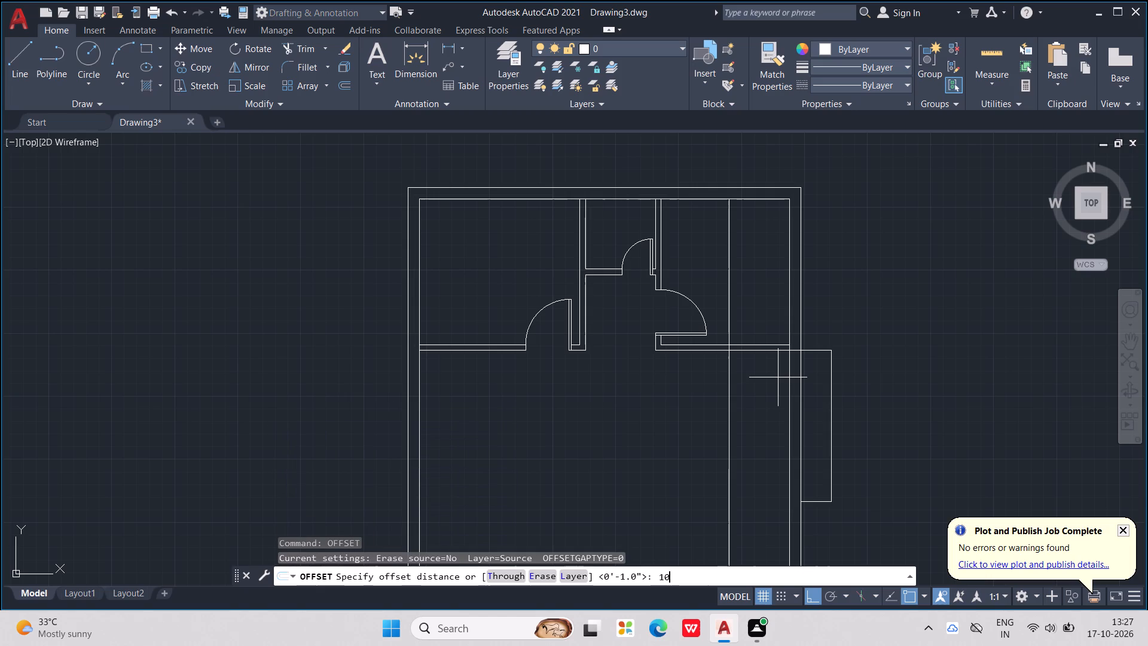
key("period")
key("0")
key("shift+quotedbl")
key("BackSpace")
key("BackSpace")
key("BackSpace")
key("apostrophe")
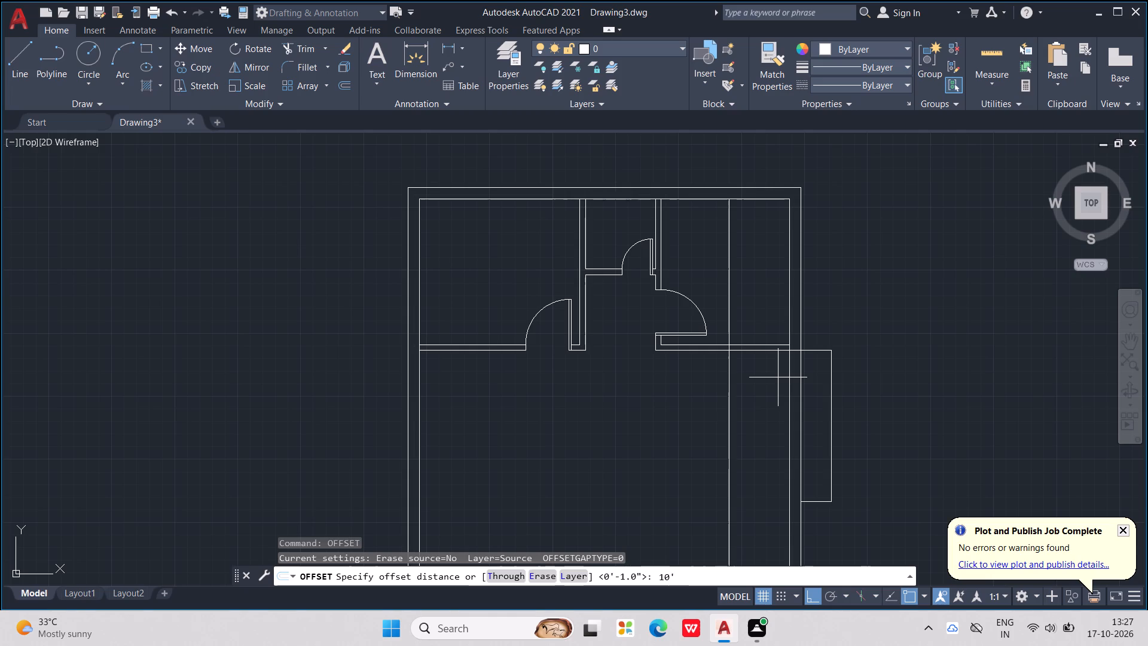
key("Return")
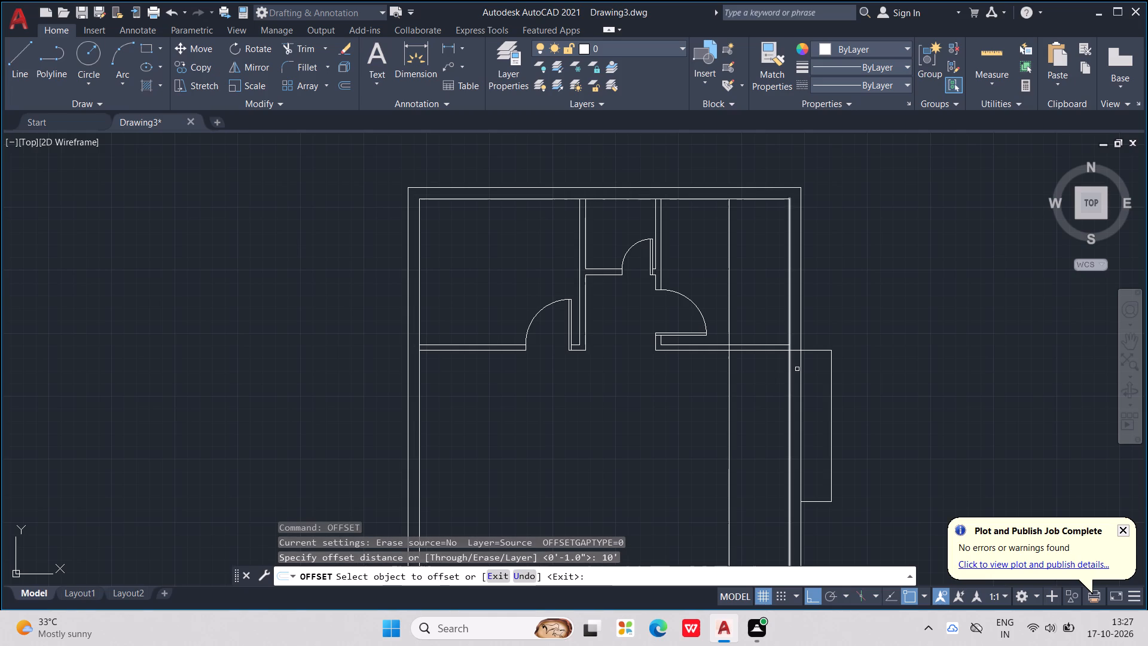
left_click(775, 351)
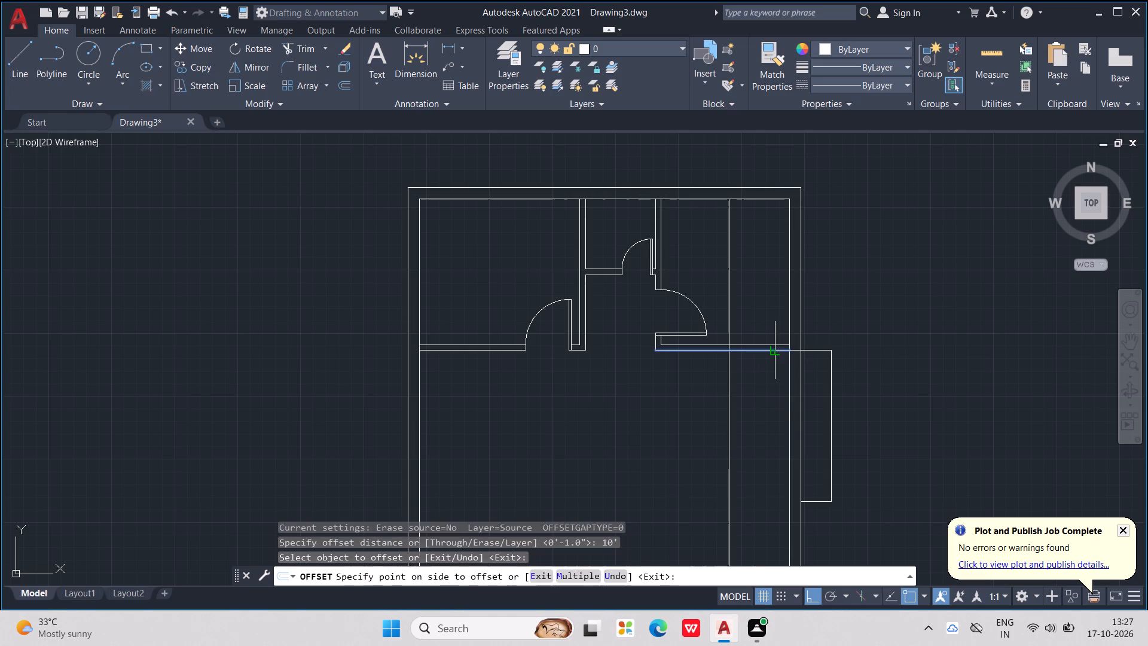
left_click(778, 446)
middle_click_drag(773, 443, 750, 384)
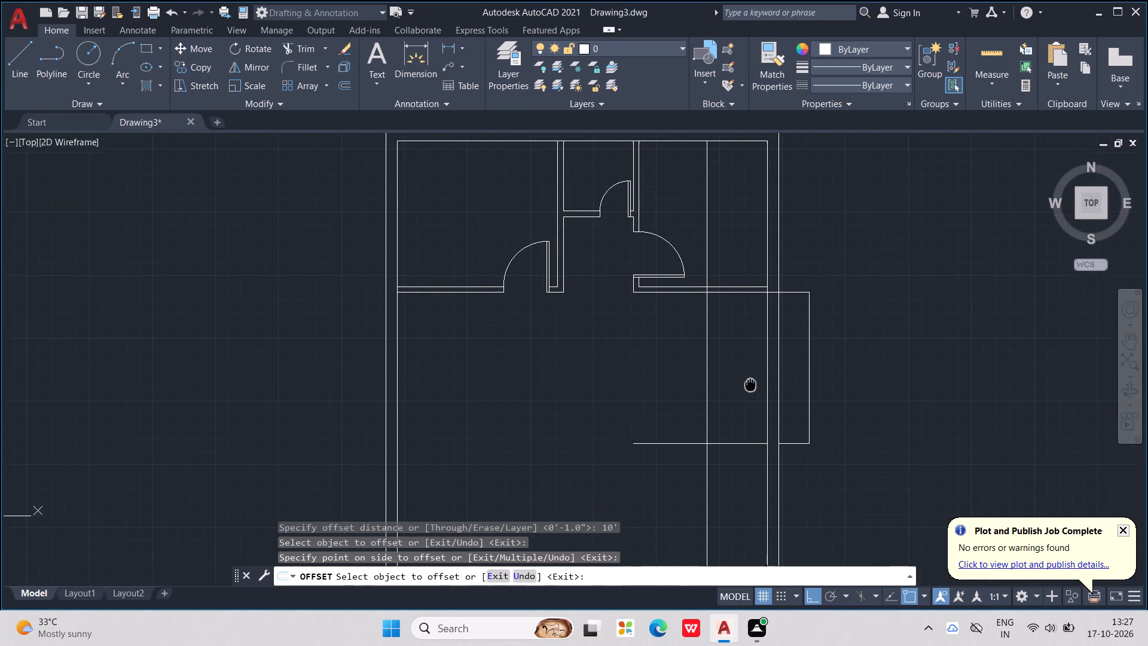
middle_click_drag(750, 384, 748, 380)
scroll(748, 380, "down", 1)
key("Escape")
key("Escape")
key("Escape")
key("Escape")
key("Escape")
key("Escape")
key("Escape")
key("Escape")
key("Escape")
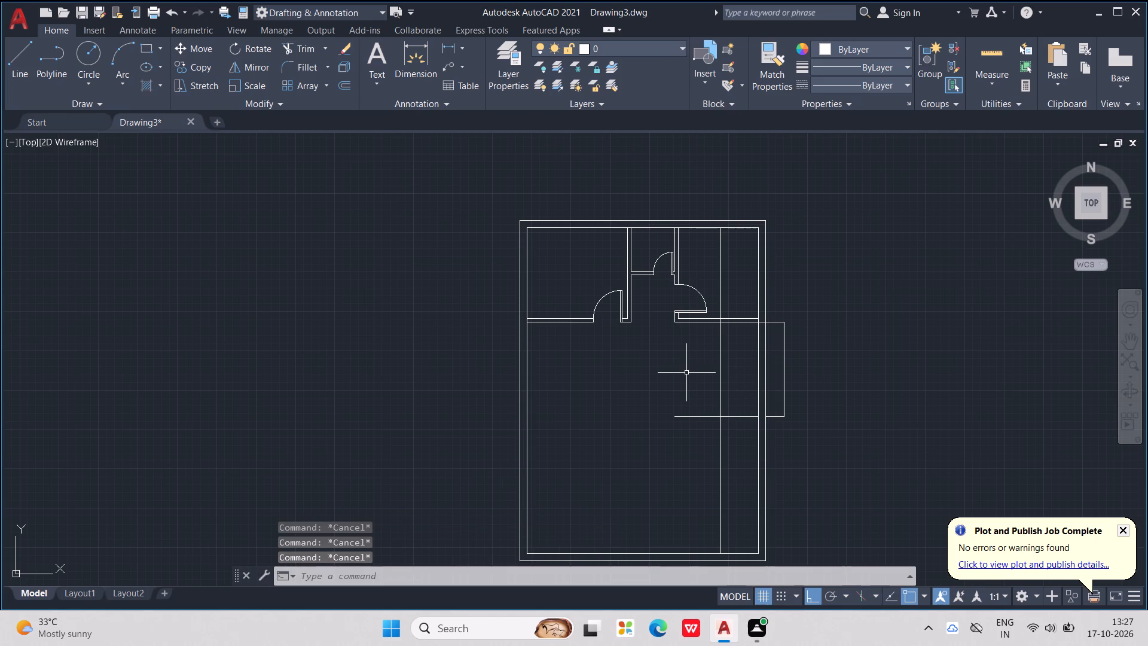
key("Escape")
key("Escape")
key("Escape")
key("Escape")
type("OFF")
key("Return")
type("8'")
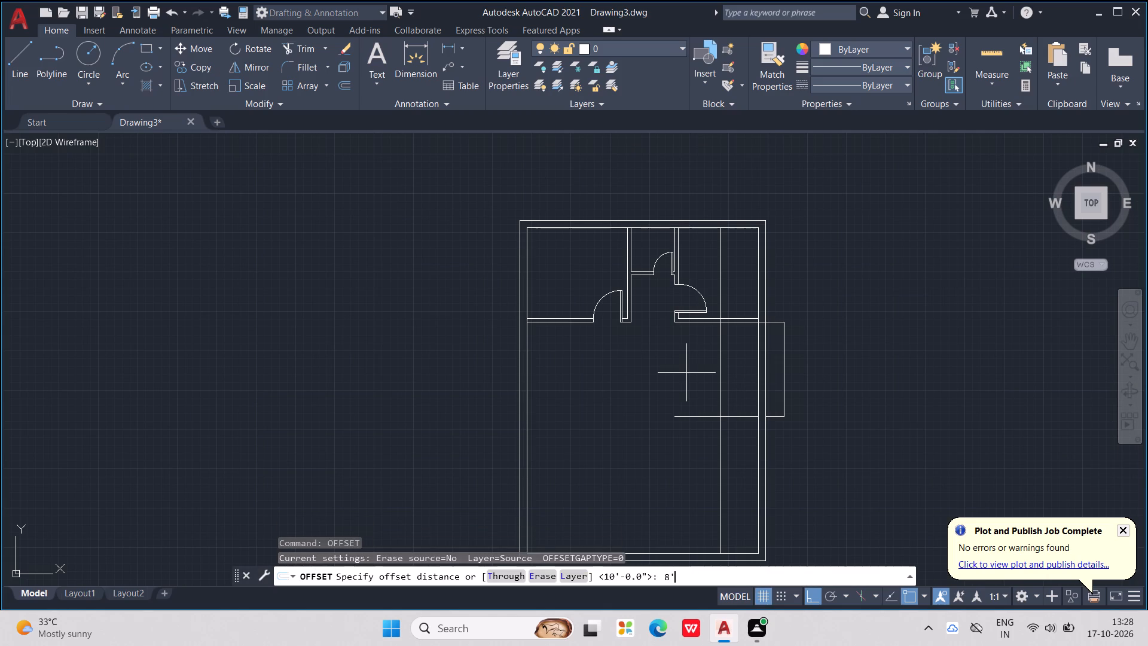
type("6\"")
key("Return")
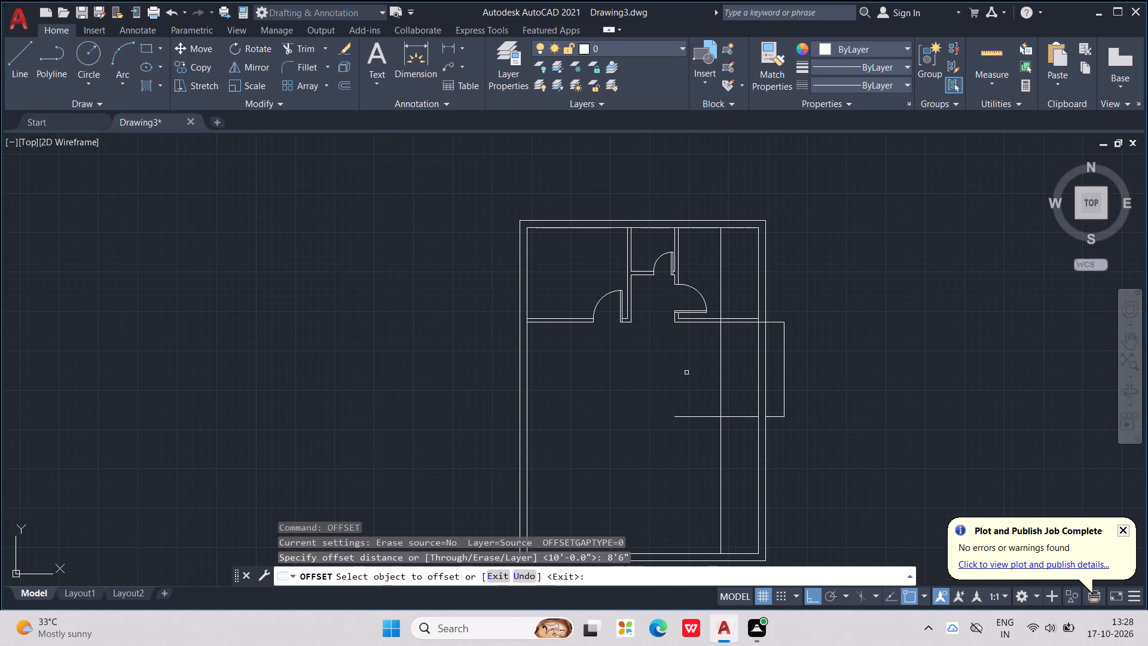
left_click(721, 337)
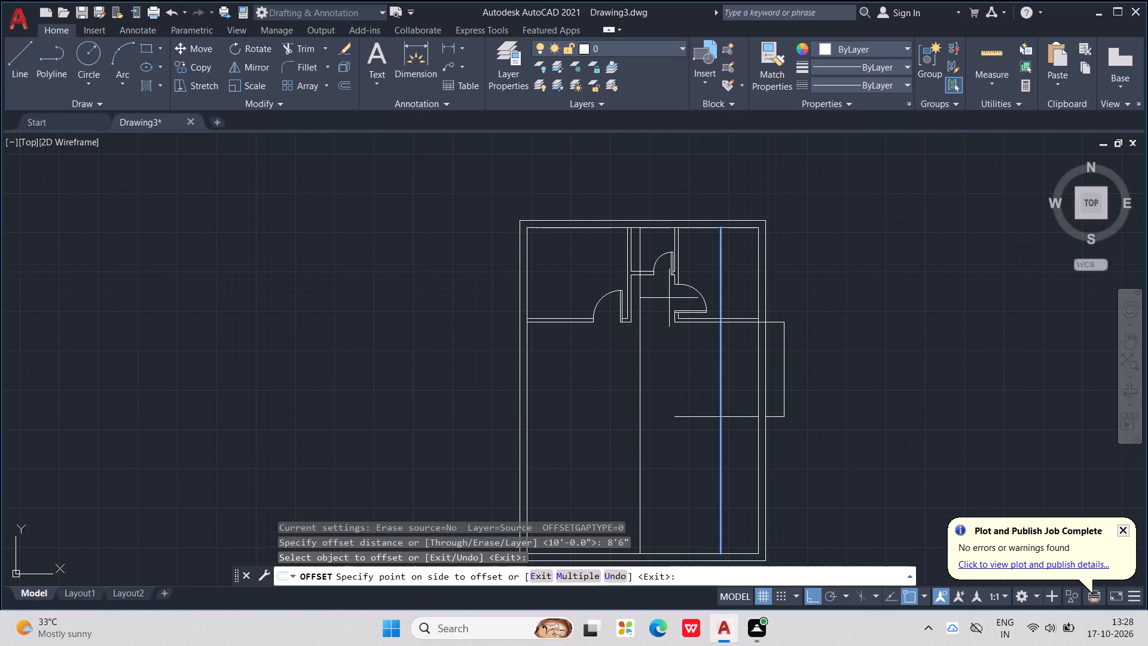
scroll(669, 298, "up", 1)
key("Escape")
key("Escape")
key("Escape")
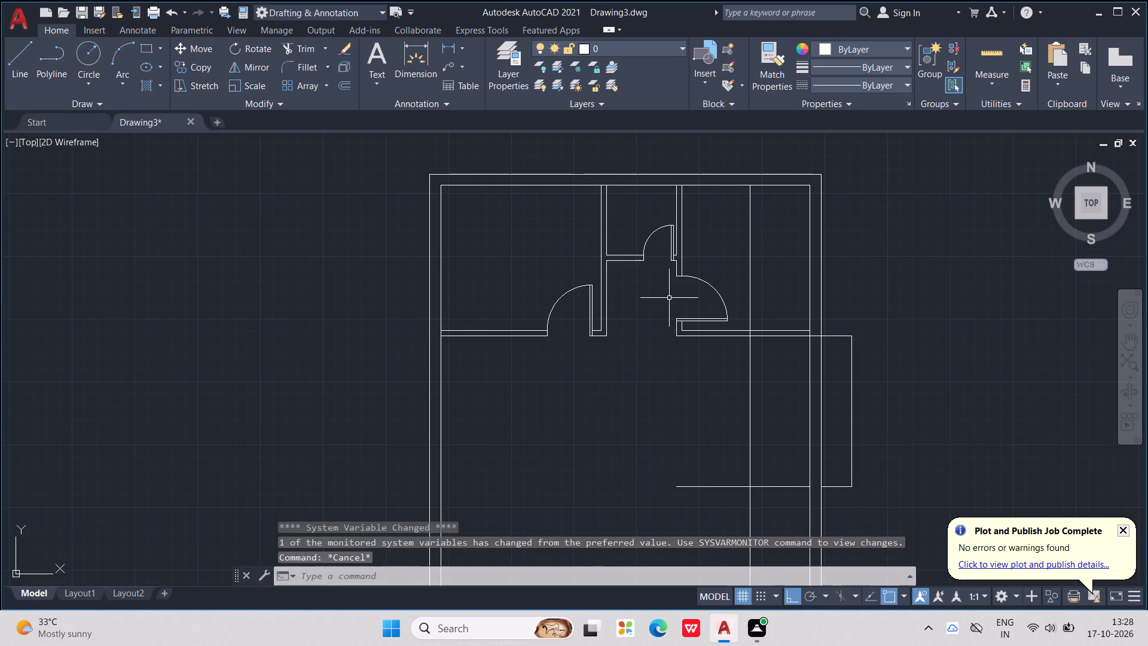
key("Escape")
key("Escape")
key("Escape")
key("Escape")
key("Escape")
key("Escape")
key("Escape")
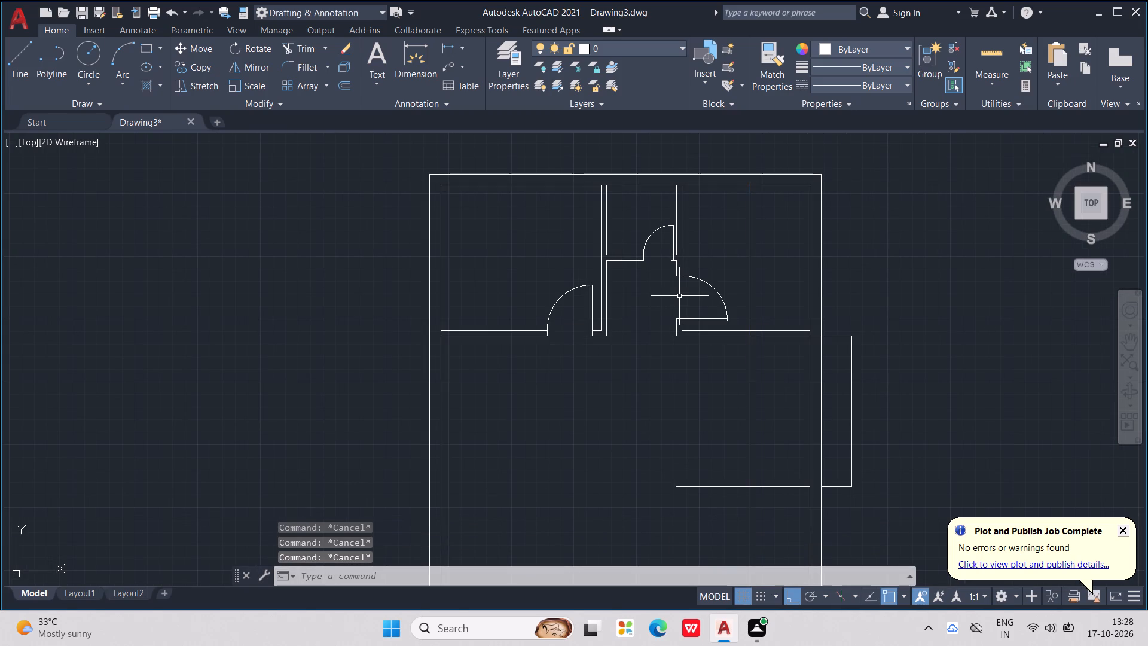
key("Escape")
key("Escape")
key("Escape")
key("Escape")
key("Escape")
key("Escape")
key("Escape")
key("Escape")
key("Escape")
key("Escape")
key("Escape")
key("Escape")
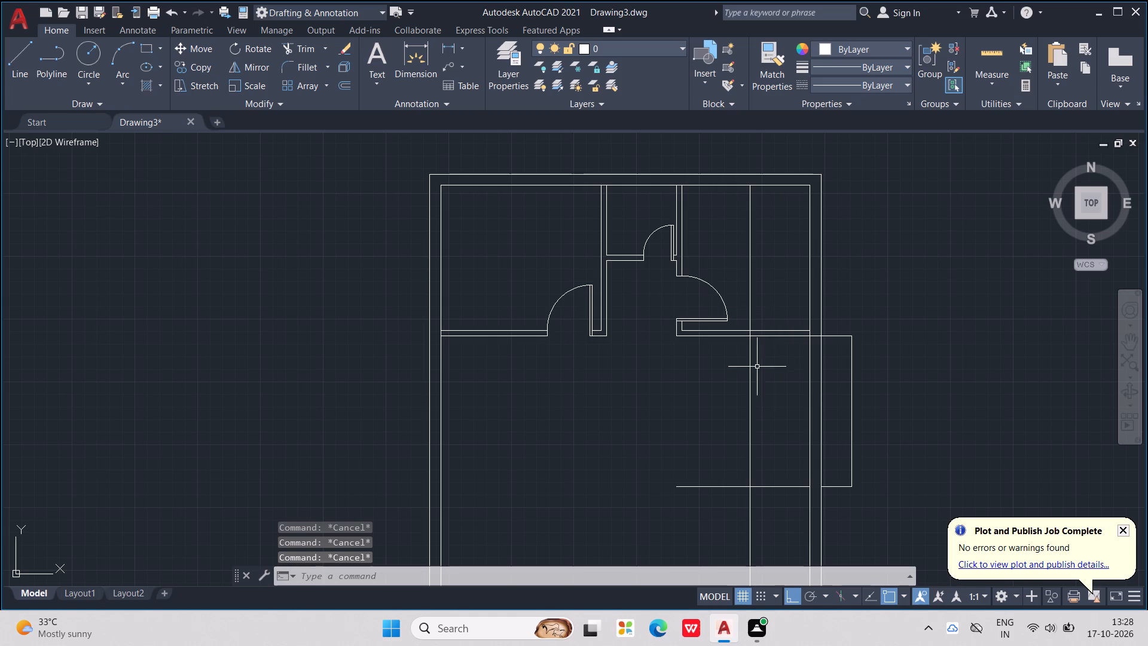
Delete the full-height vertical line offset 4' inside the right outer wall.
left_click(750, 370)
key("Delete")
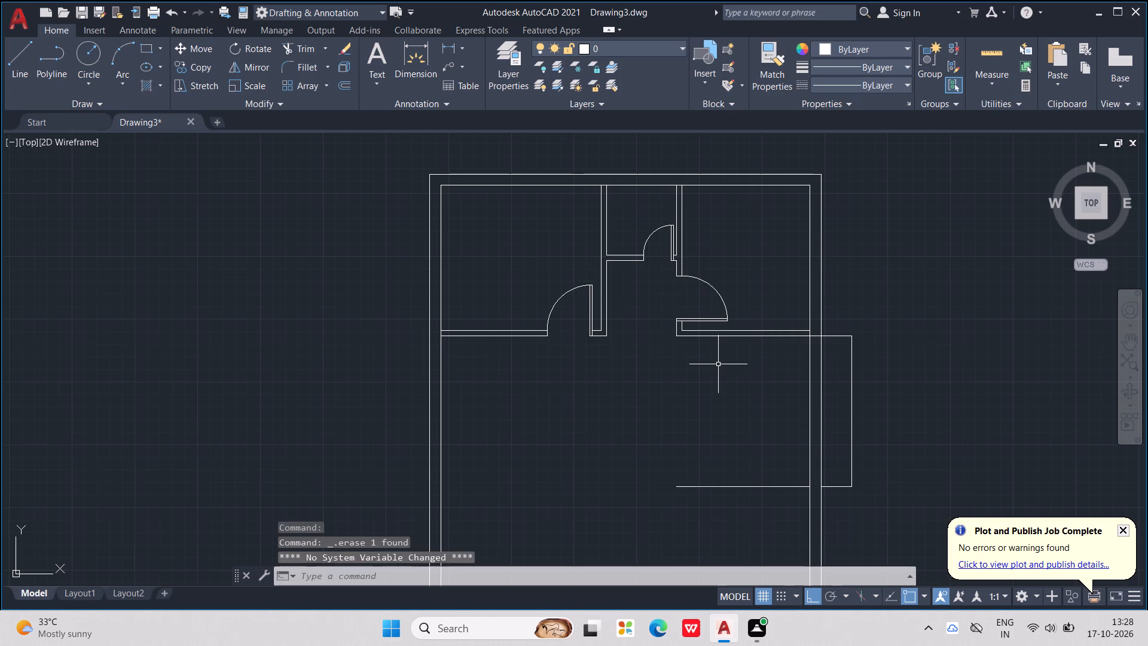
key("Escape")
key("Escape")
key("Escape")
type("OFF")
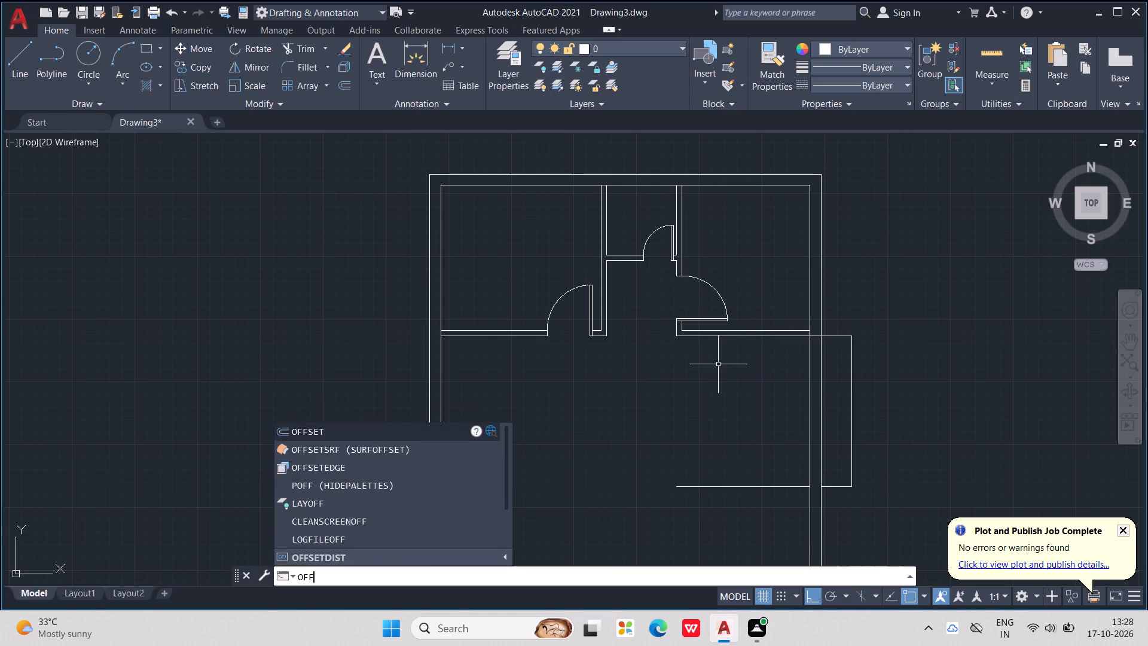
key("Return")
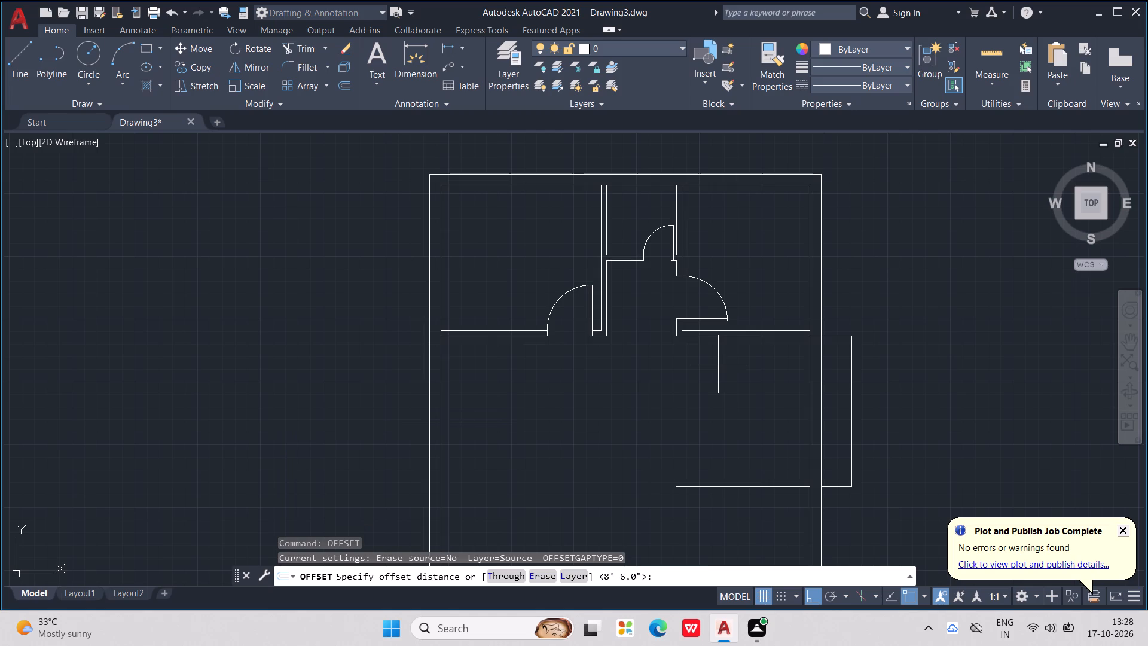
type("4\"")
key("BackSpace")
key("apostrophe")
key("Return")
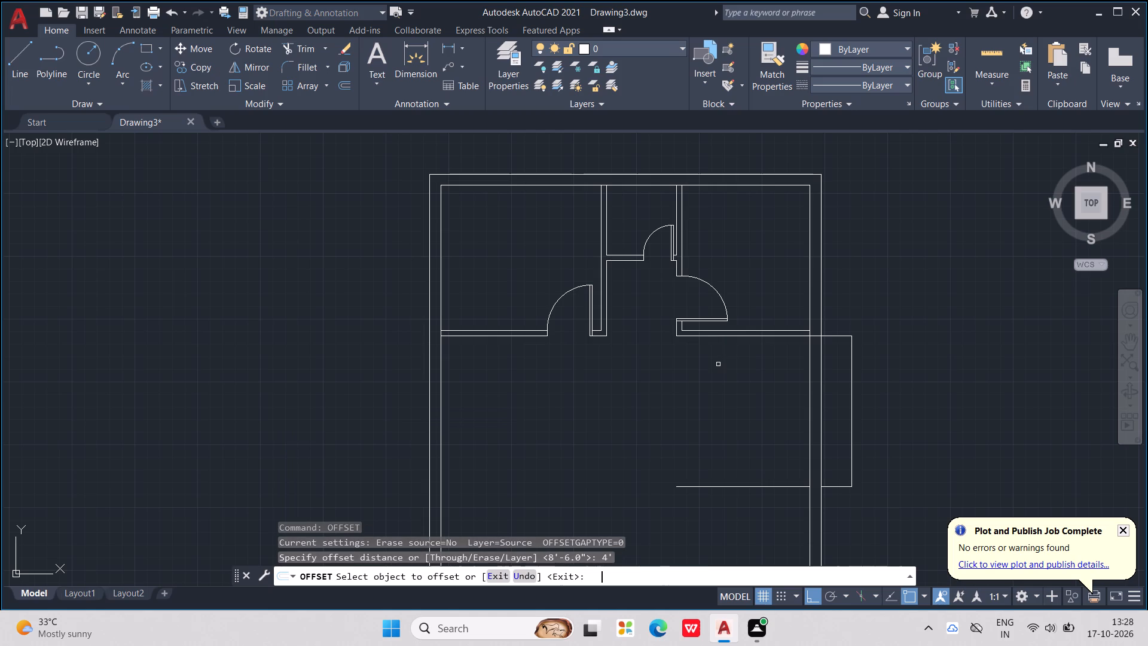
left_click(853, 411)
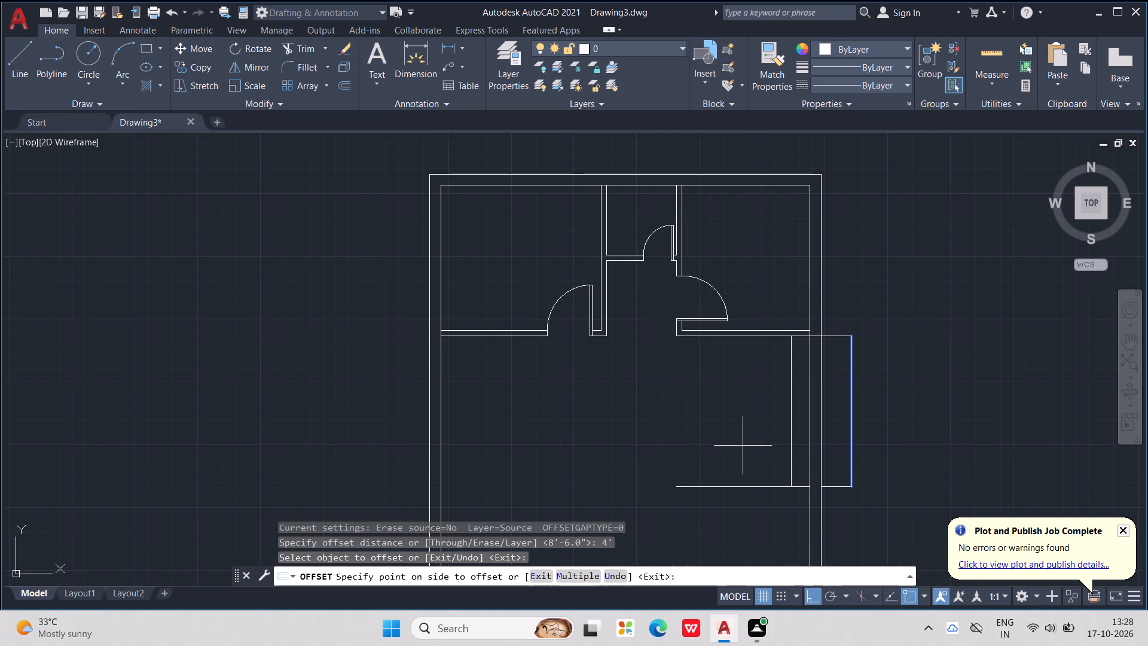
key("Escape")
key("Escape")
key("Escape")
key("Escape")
Draw a line from the projection's upper outer corner 4' inward, down to the lower horizontal line, and across to the right wall's inner face.
key("l")
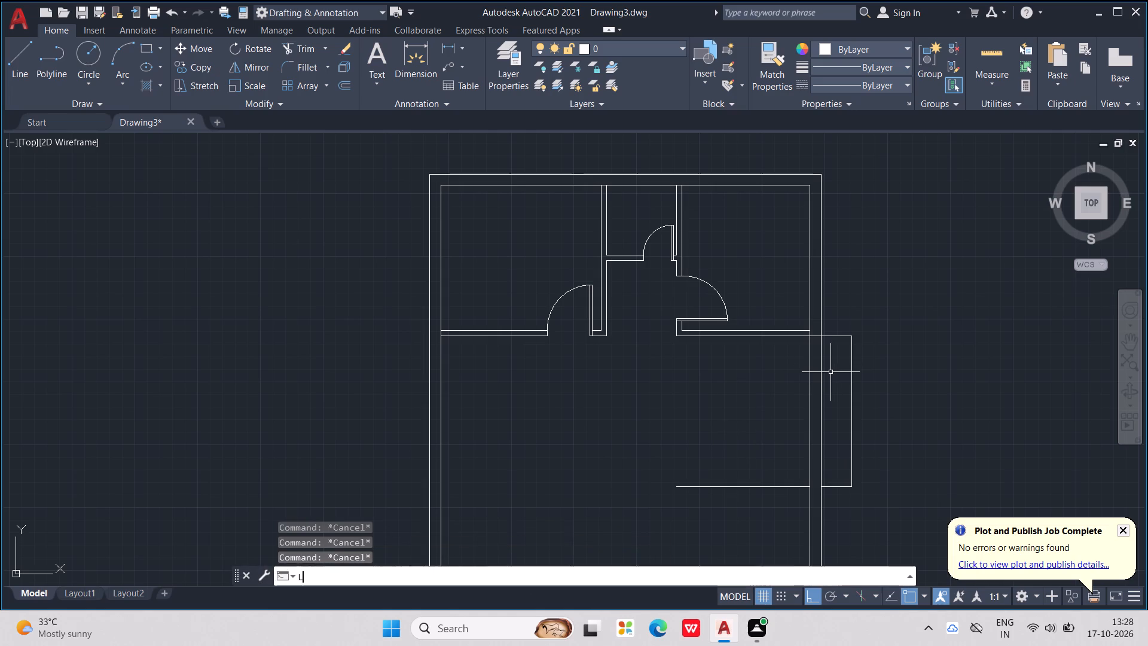
key("Return")
left_click(853, 337)
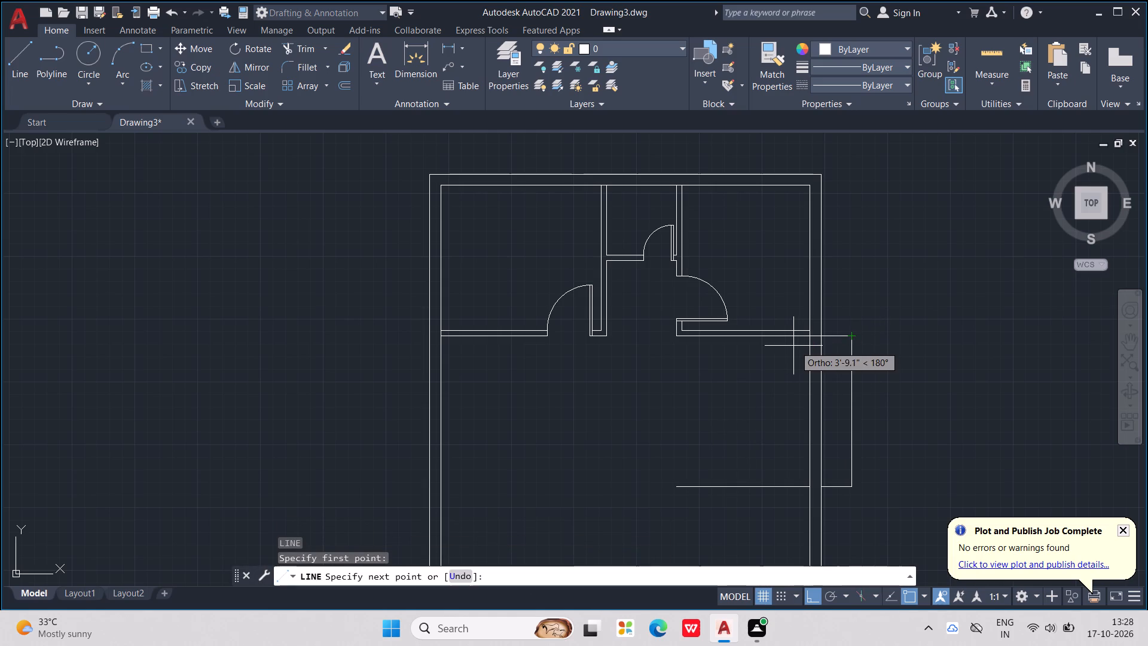
scroll(786, 342, "up", 1)
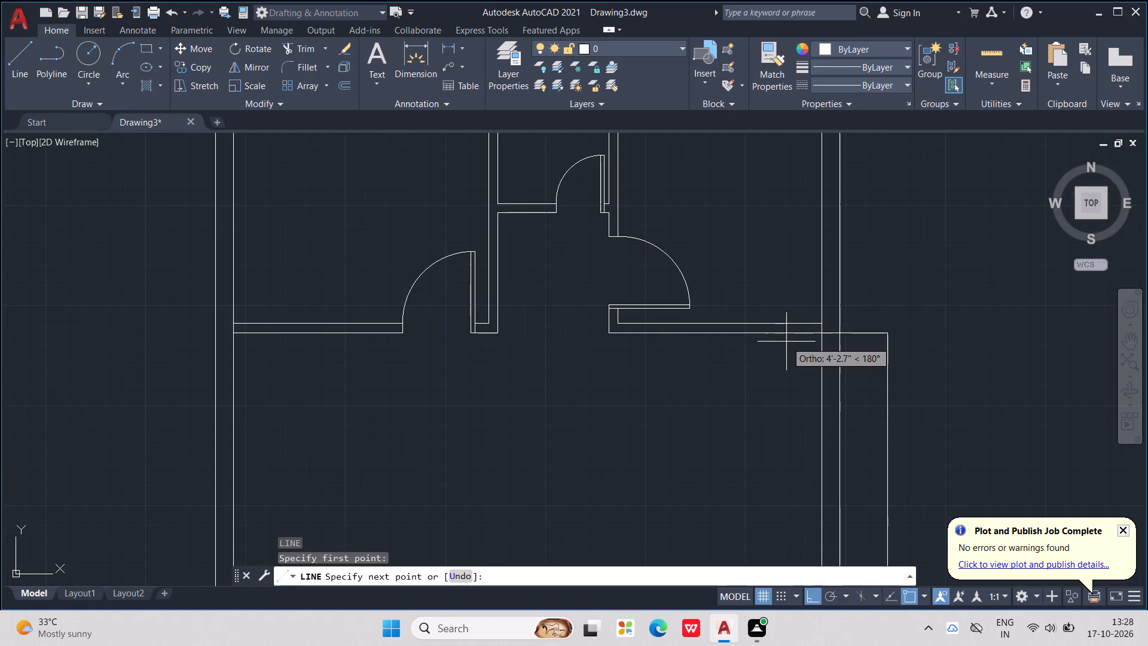
type("4'")
key("Return")
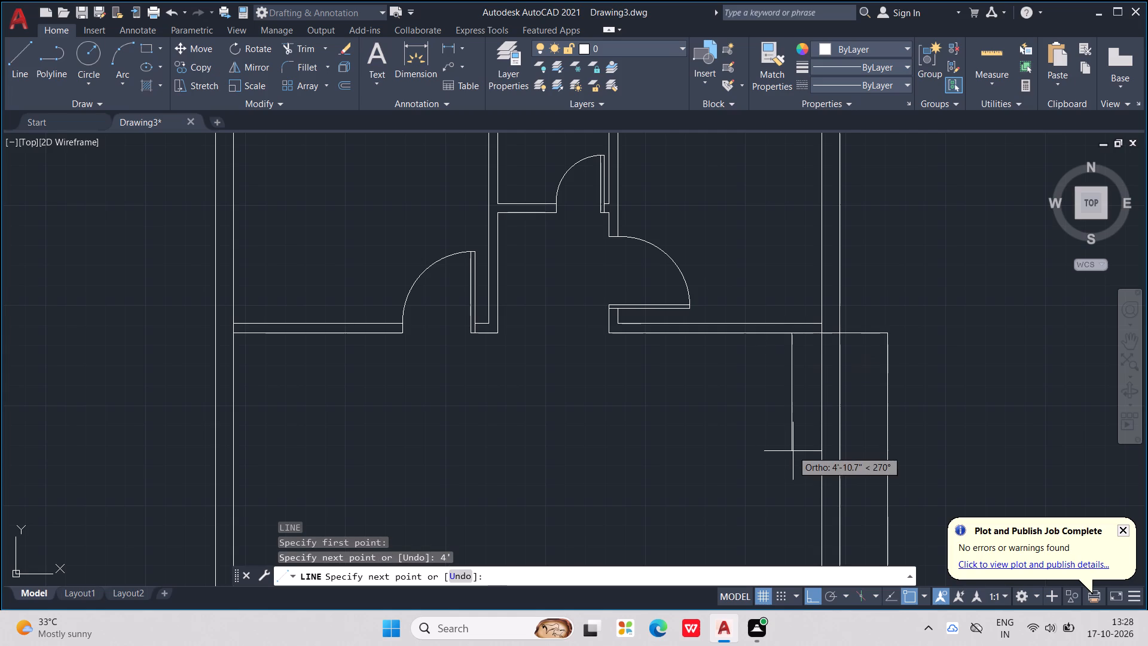
middle_click_drag(796, 465, 773, 415)
scroll(796, 465, "down", 1)
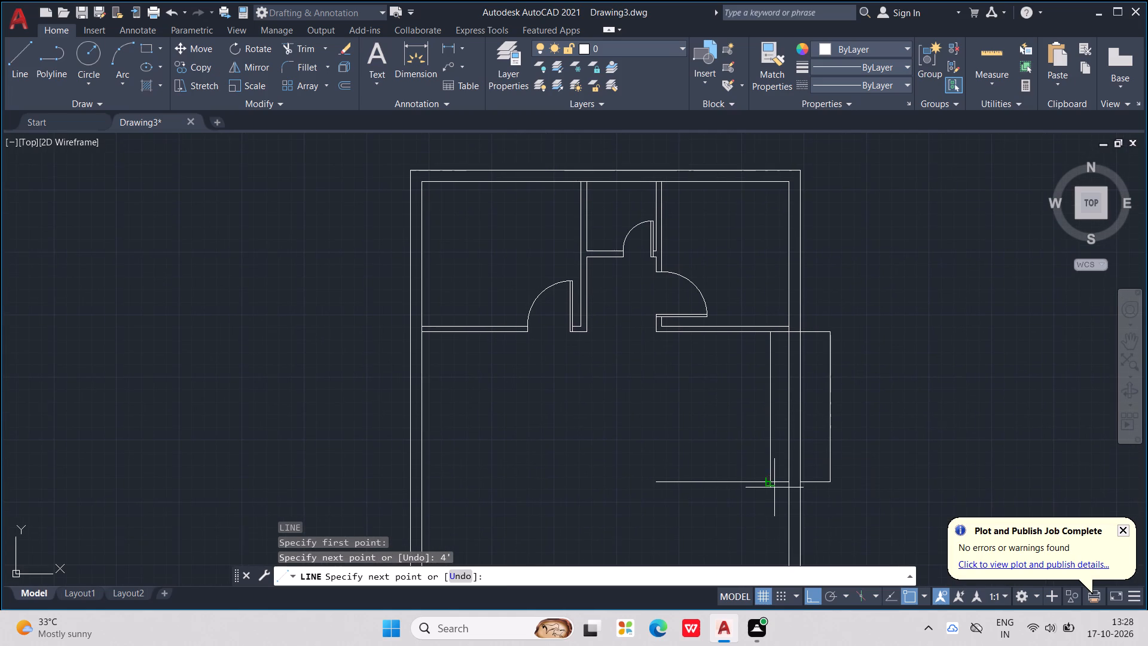
scroll(774, 487, "up", 1)
left_click(765, 475)
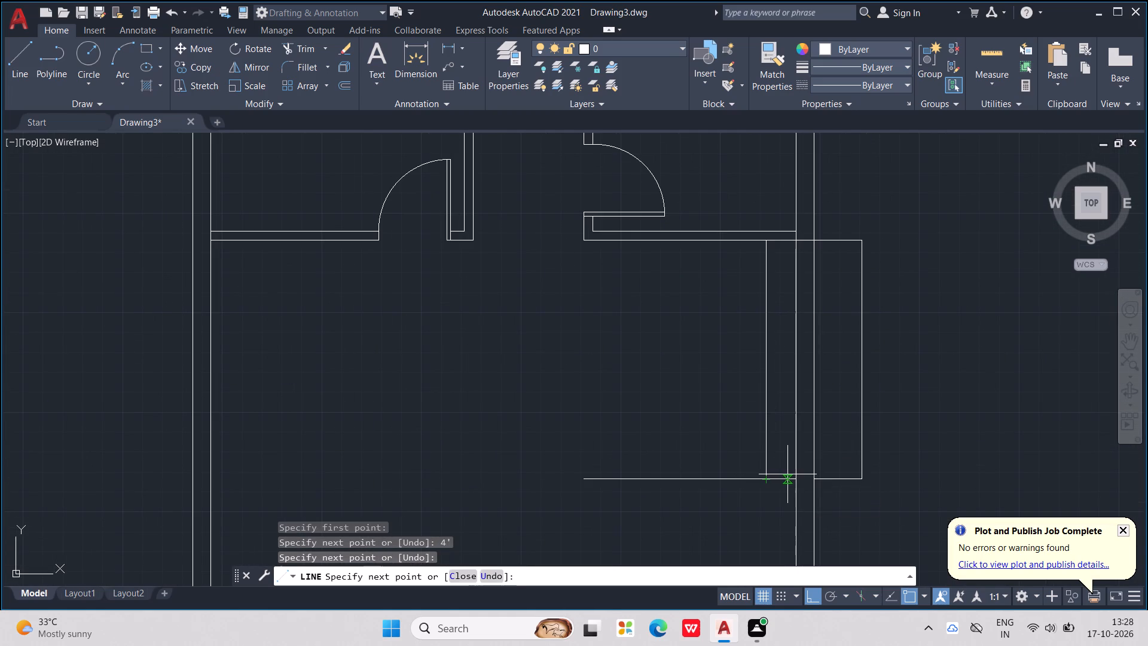
left_click(791, 476)
key("Escape")
key("Escape")
key("Escape")
key("Escape")
key("Escape")
key("Escape")
key("Escape")
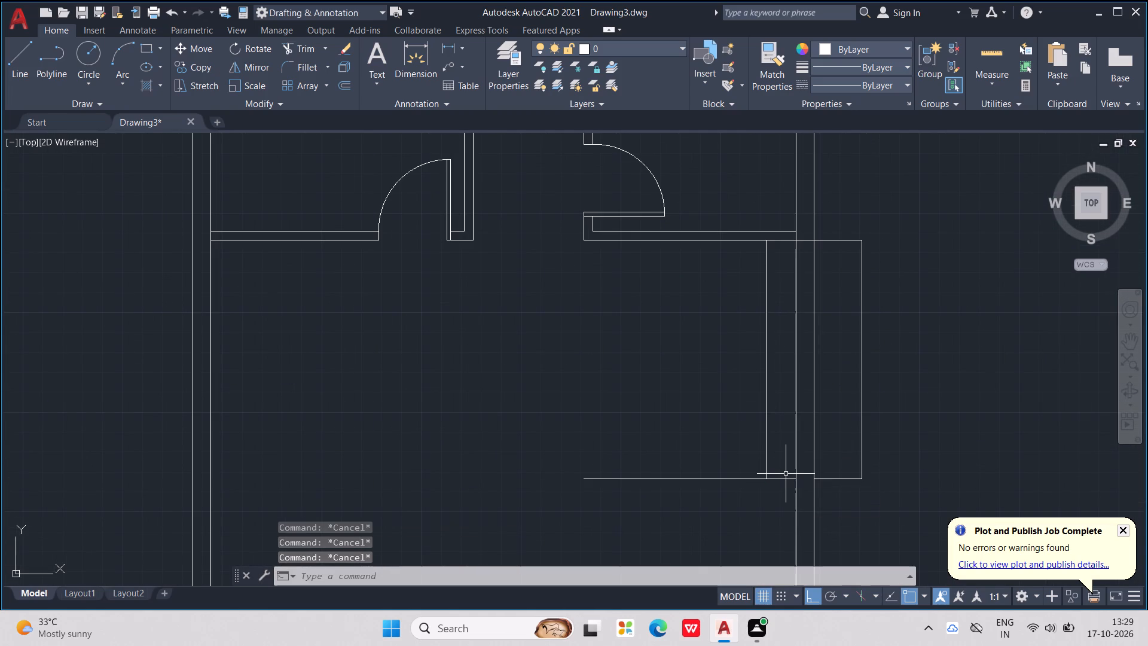
Offset the new vertical line inside the right wall 8'6" toward the building's interior.
type("OFF")
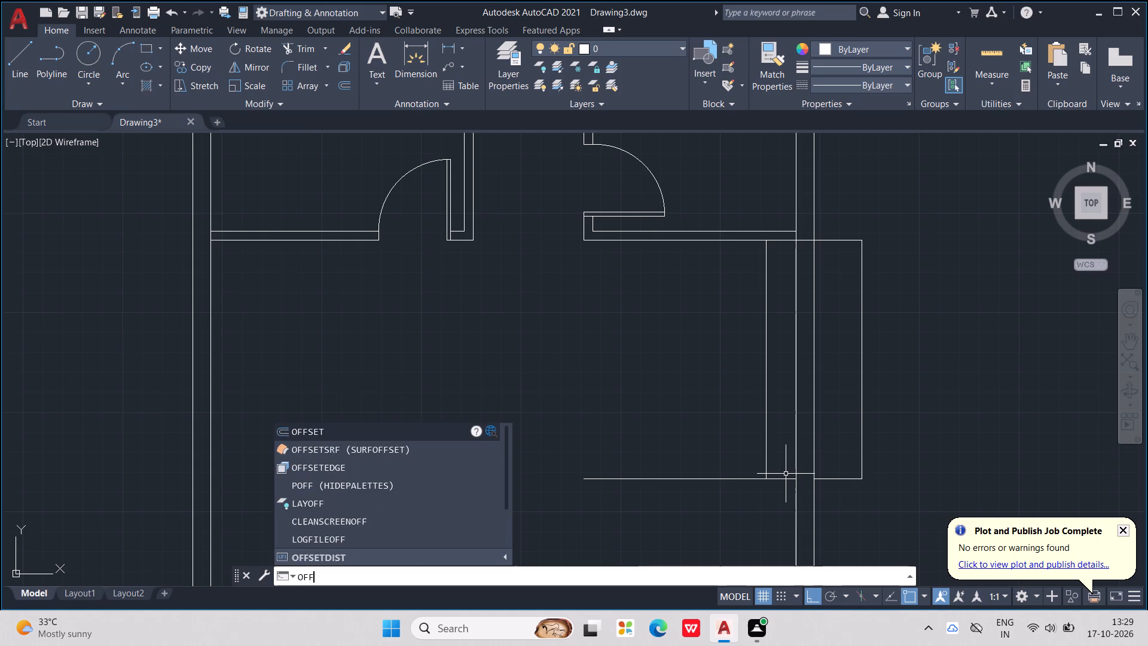
key("Return")
type("8'6")
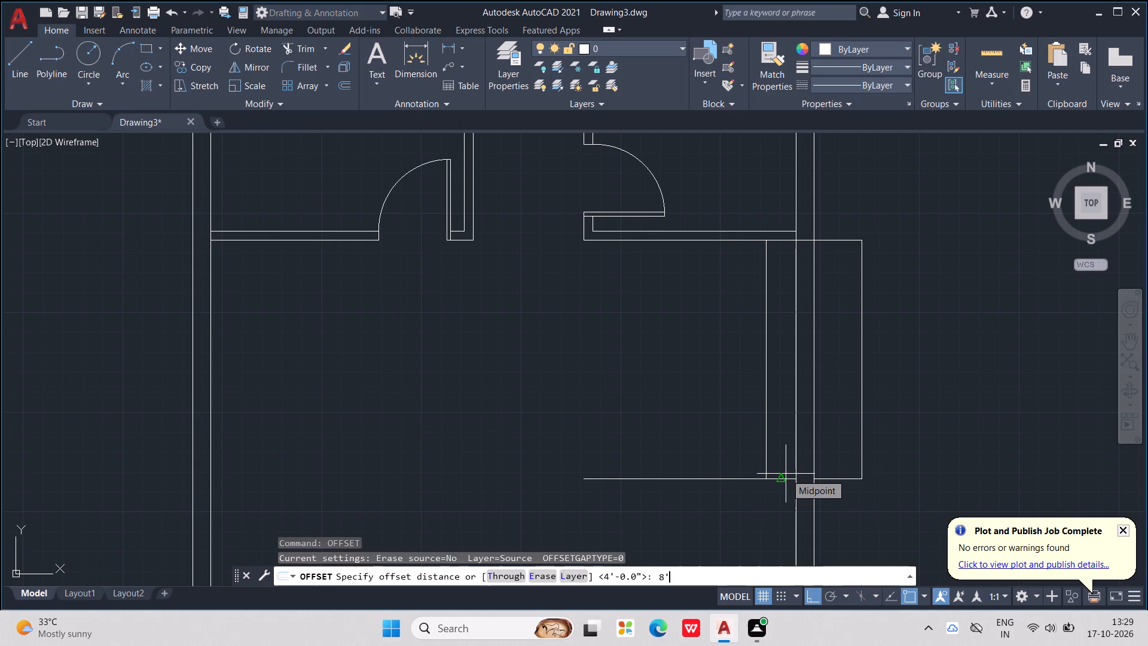
key("shift+quotedbl")
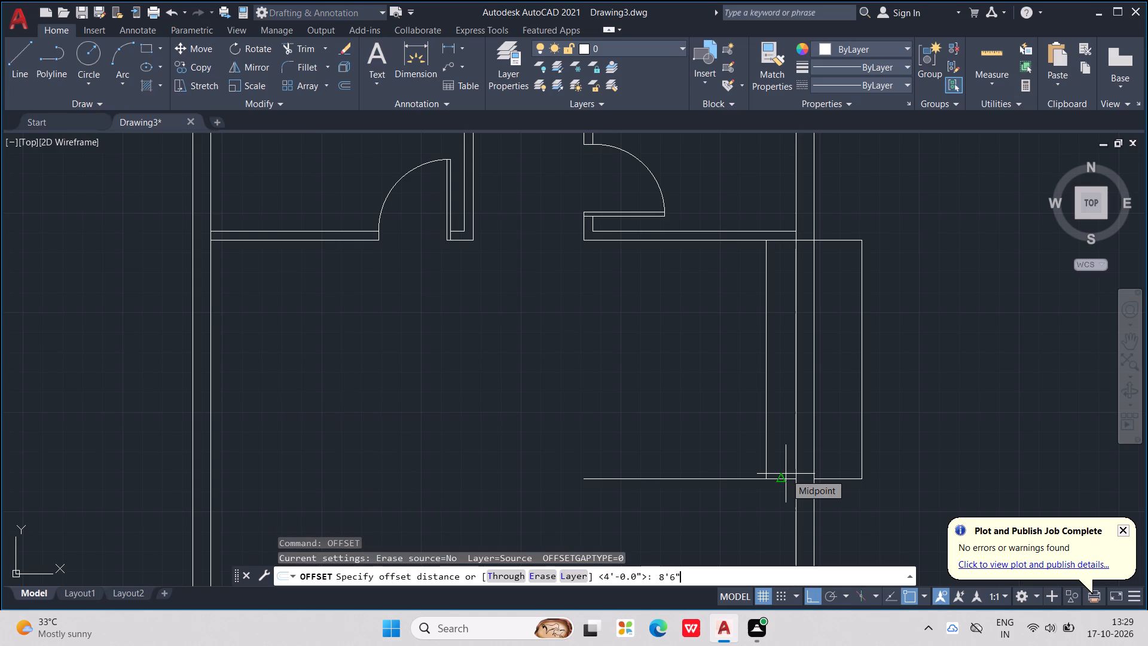
key("Return")
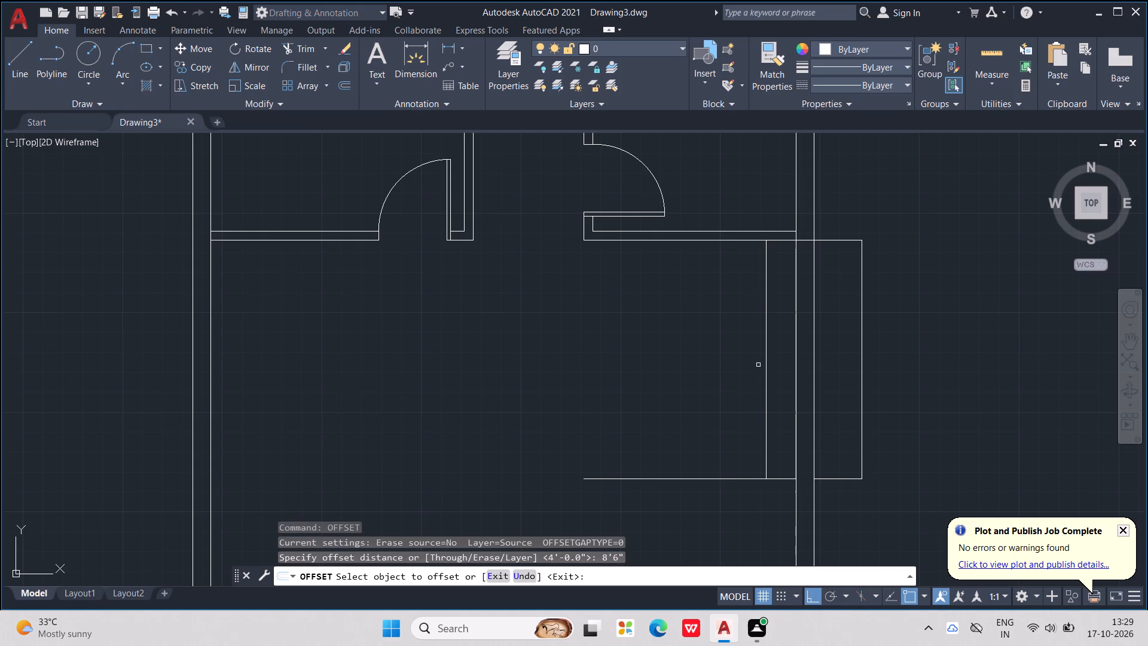
left_click(765, 355)
left_click(688, 379)
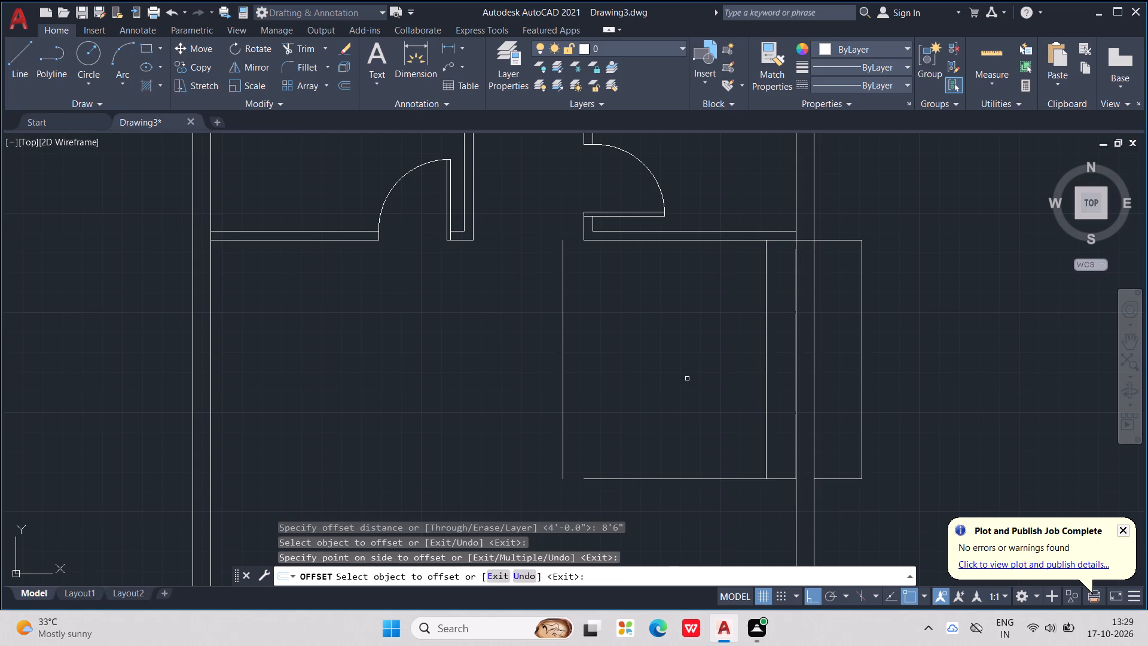
middle_click_drag(687, 379, 661, 404)
key("Escape")
key("Escape")
key("Escape")
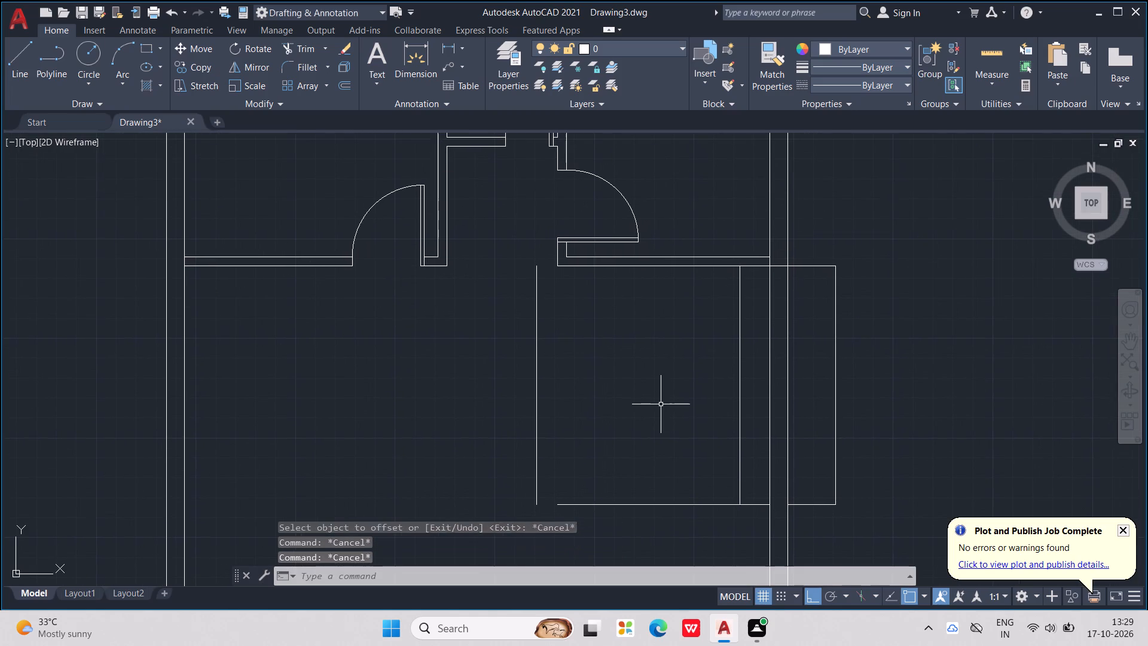
key("Escape")
key("Escape")
key("Escape")
Trim both faces of the right outer wall between the side projection's upper and lower lines.
type("TR")
key("Return")
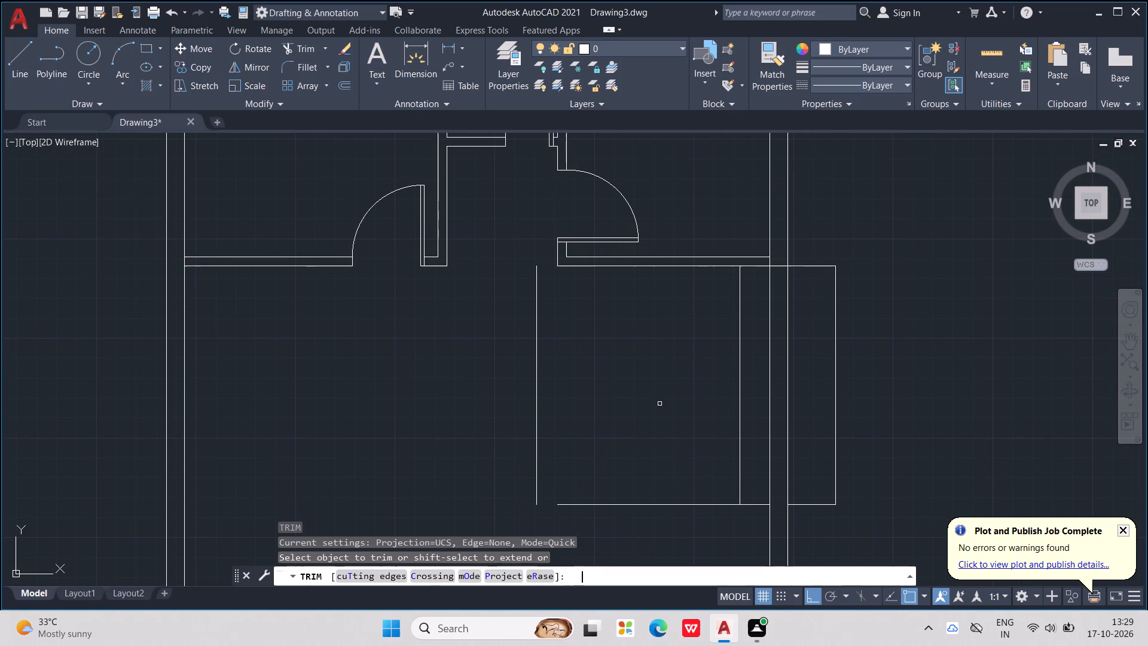
left_click_drag(808, 355, 774, 382)
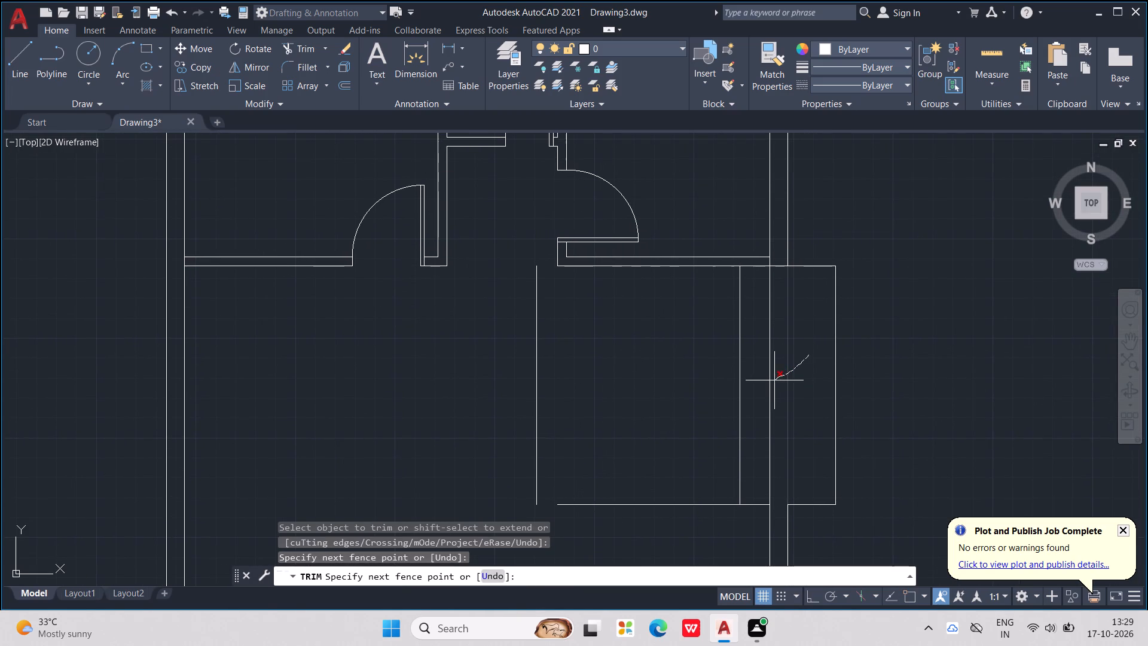
left_click_drag(774, 382, 763, 408)
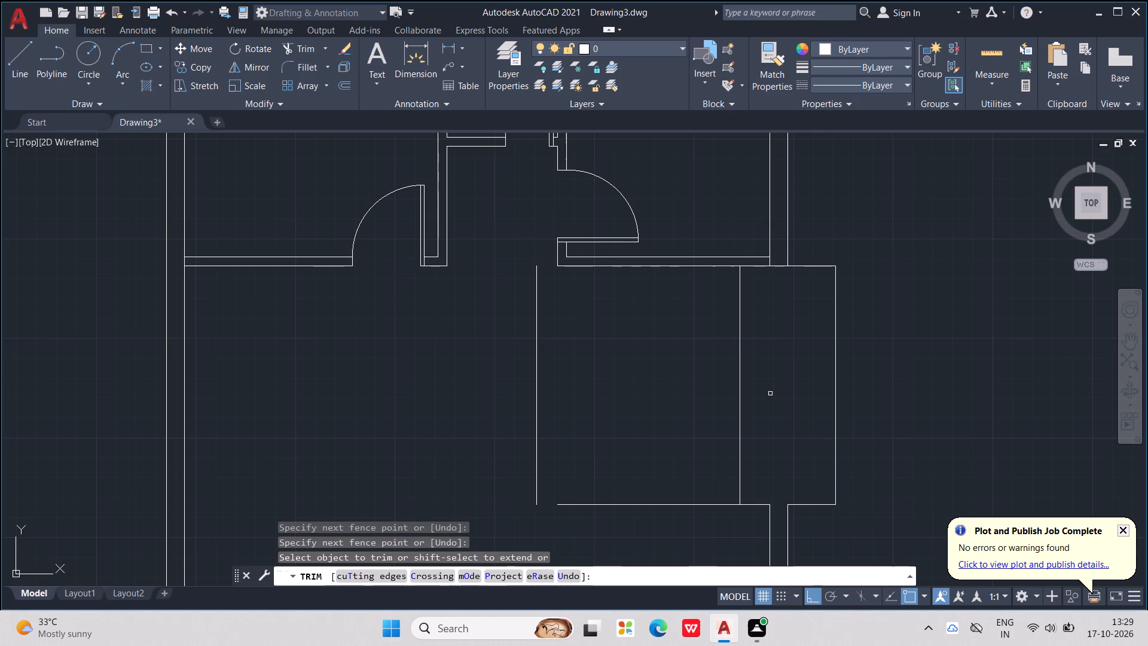
middle_click_drag(770, 394, 819, 437)
key("Escape")
key("Escape")
key("Escape")
key("Escape")
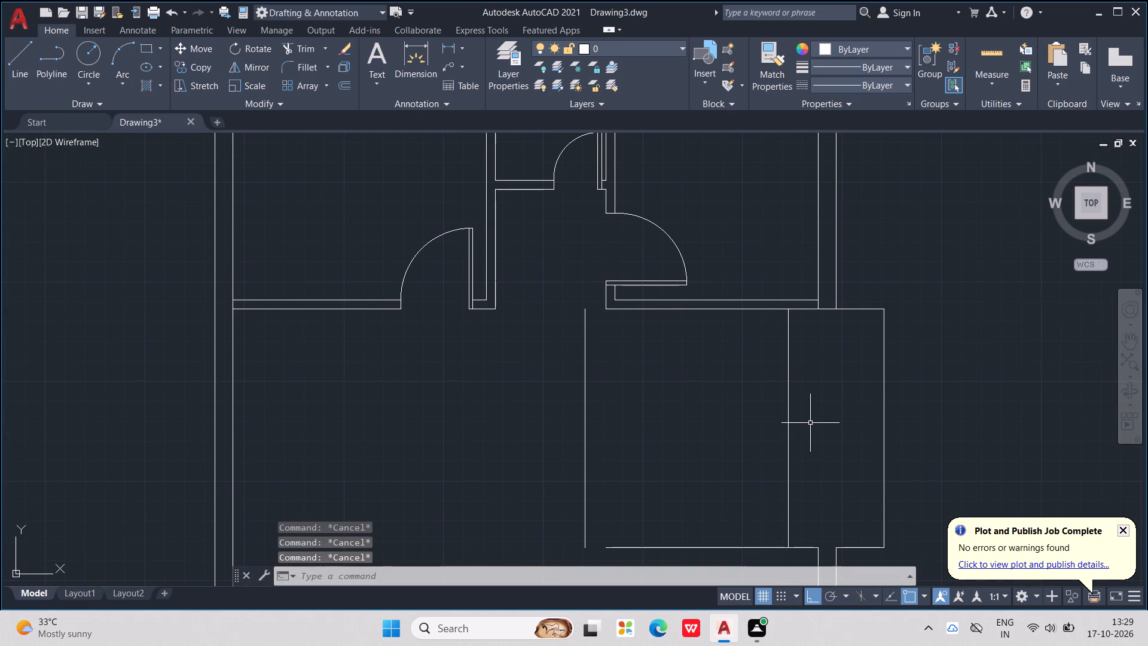
Extend the room's upper and lower horizontal lines to meet the 8'6" offset vertical line.
key("e")
key("x")
key("Return")
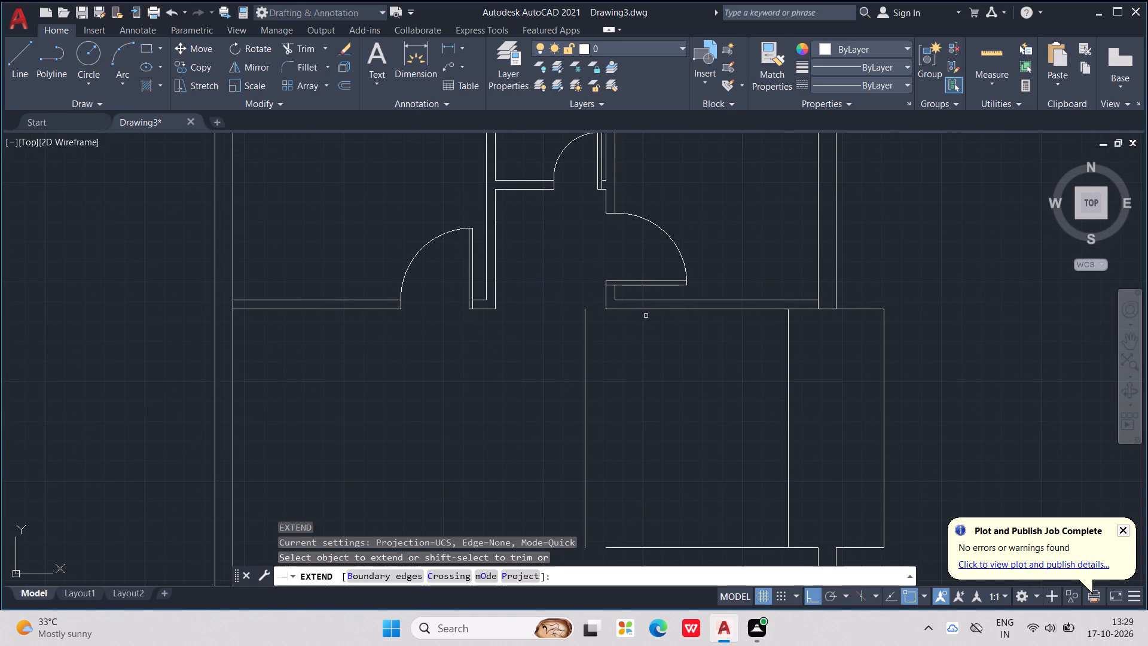
left_click(641, 310)
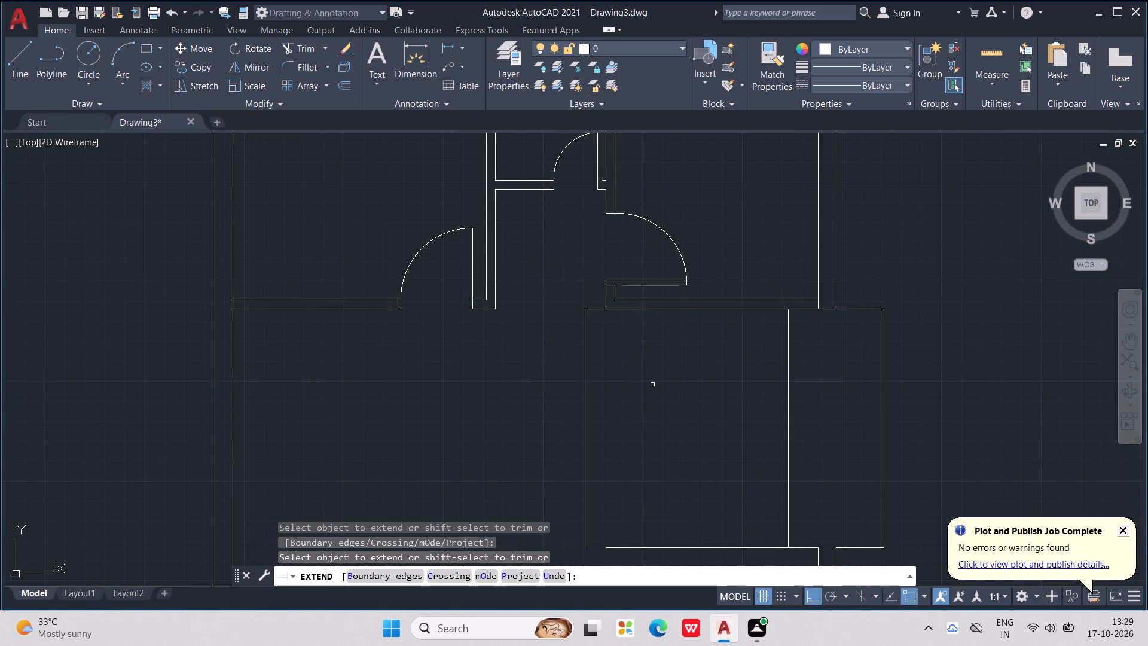
left_click_drag(654, 387, 695, 565)
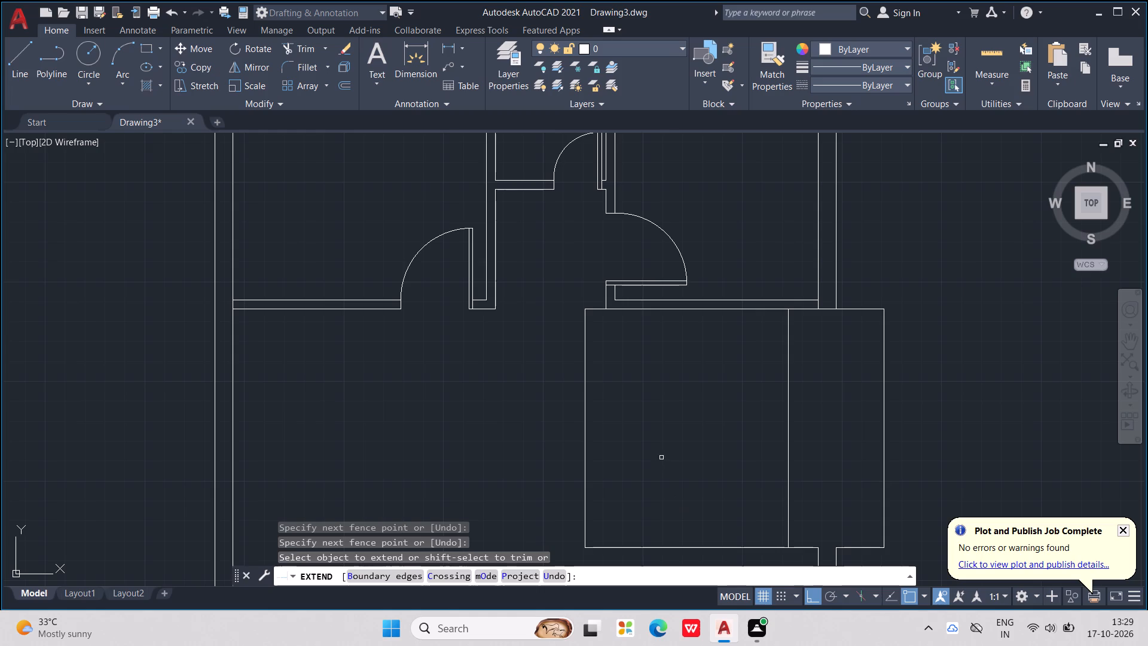
key("Escape")
key("Escape")
key("Escape")
key("Escape")
key("Escape")
key("Escape")
key("Escape")
key("Escape")
key("Escape")
key("Escape")
key("Escape")
key("Escape")
key("Escape")
key("Escape")
key("Escape")
key("Escape")
key("Escape")
key("Escape")
key("Escape")
key("Escape")
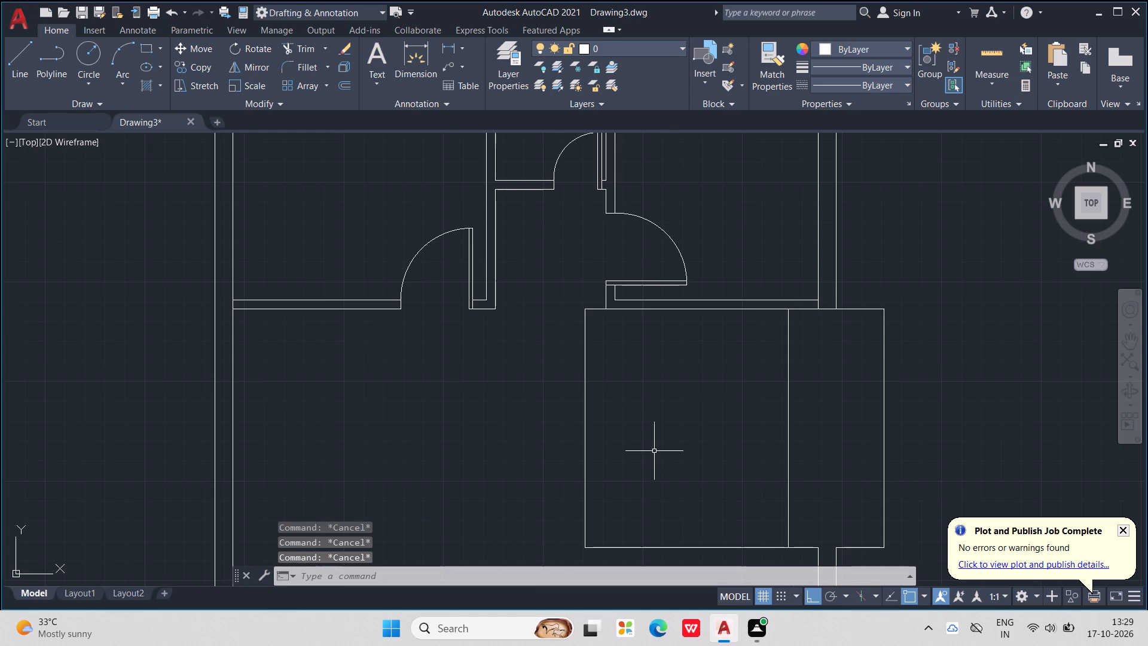
key("Escape")
Offset the room's left vertical line 5" toward the room's interior.
type("OFF")
key("Return")
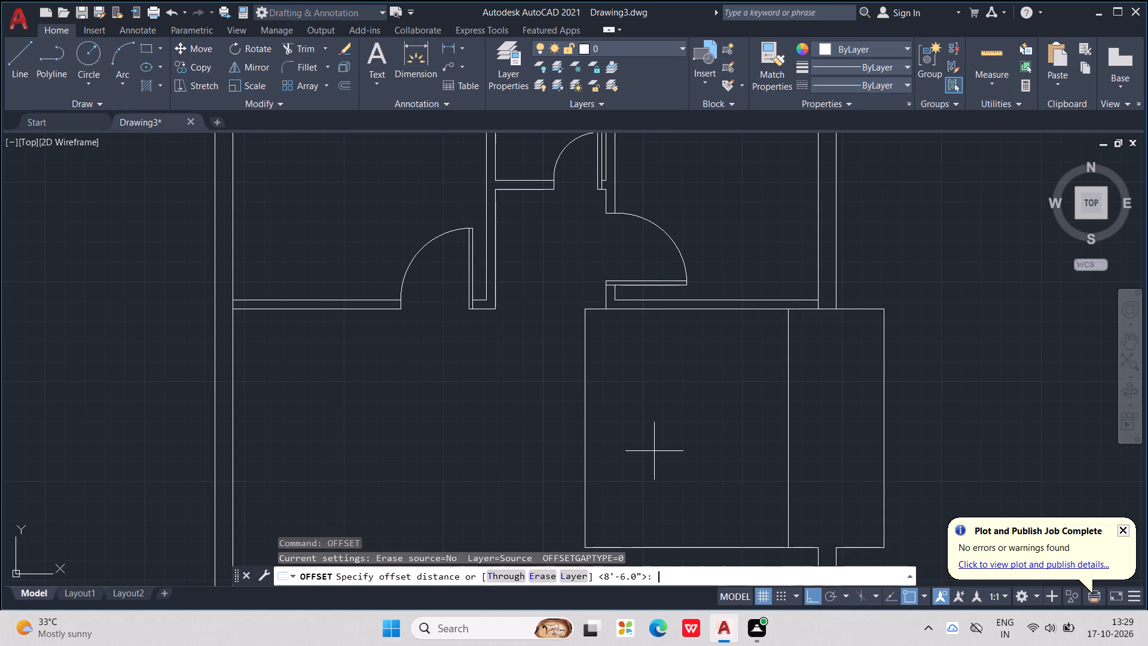
key("9")
key("backslash")
key("BackSpace")
key("BackSpace")
type("5\"")
key("Return")
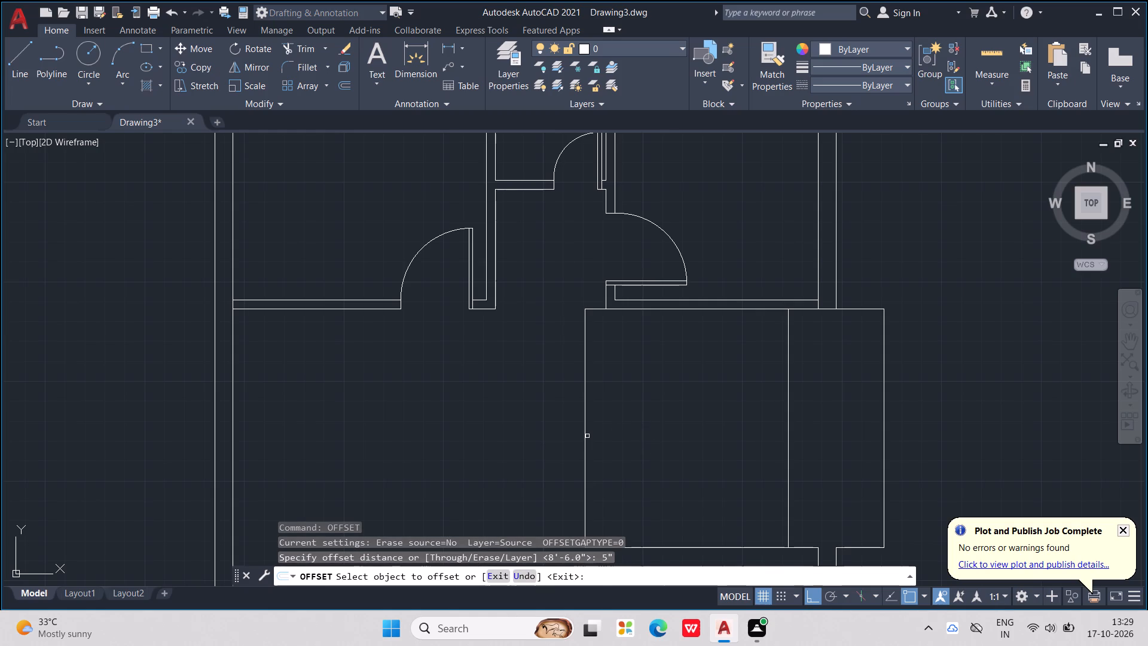
left_click(585, 441)
left_click(634, 437)
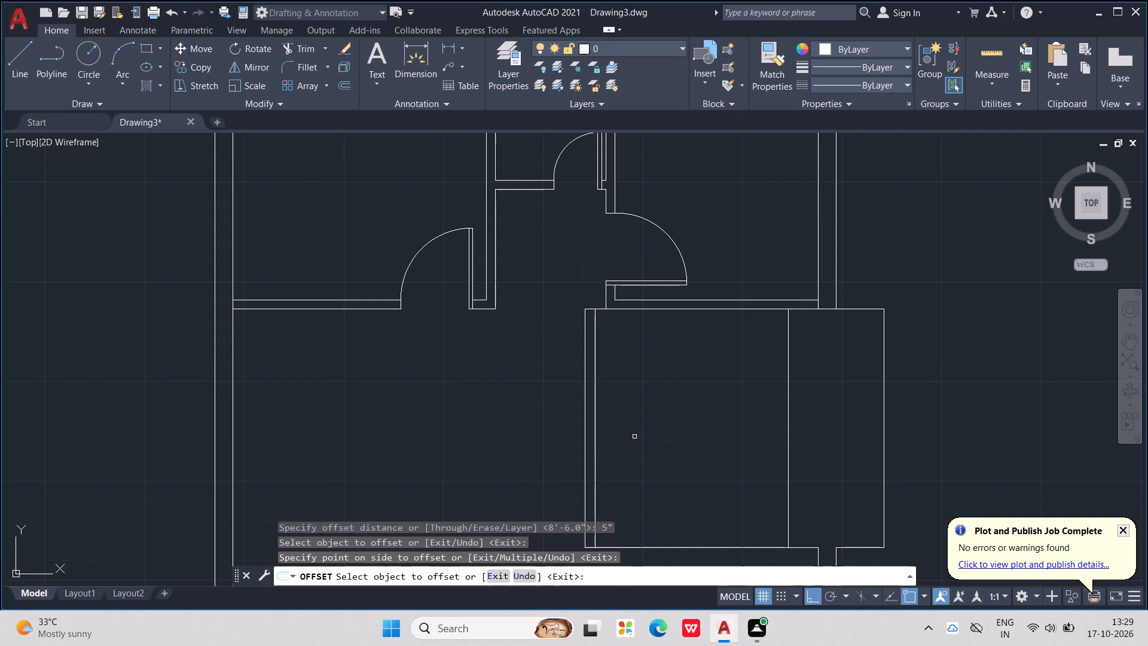
key("Escape")
key("Escape")
key("Escape")
key("Escape")
key("Escape")
Offset the vertical line between the room and the side projection 4.5" toward the projection.
type("OFF")
key("Return")
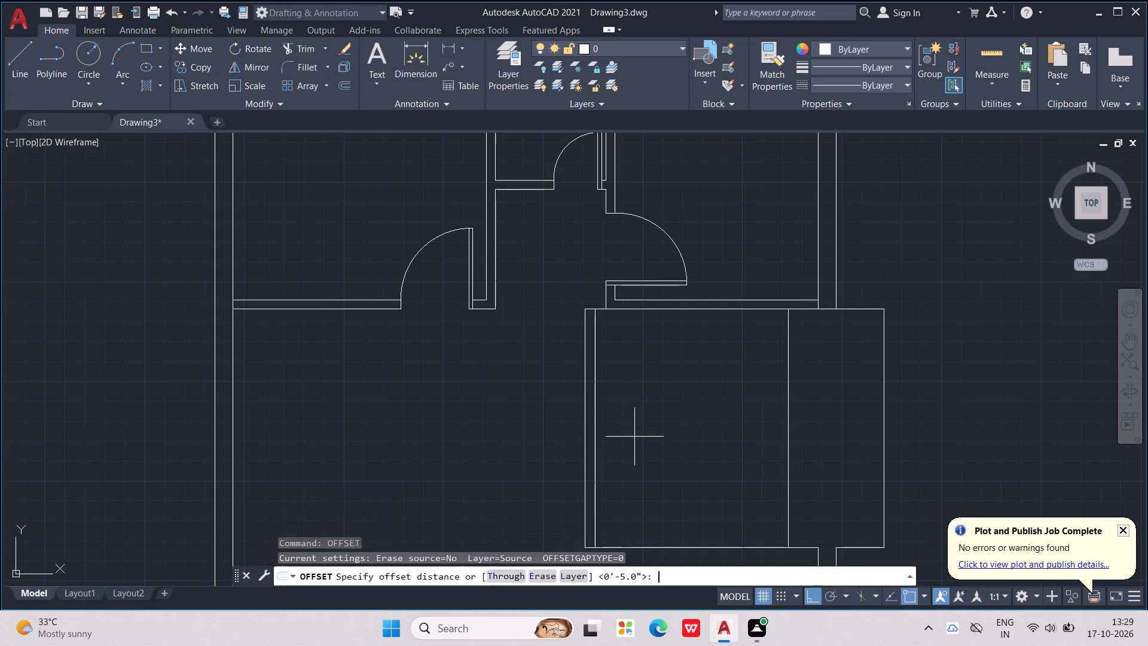
type("4.5\"")
key("Return")
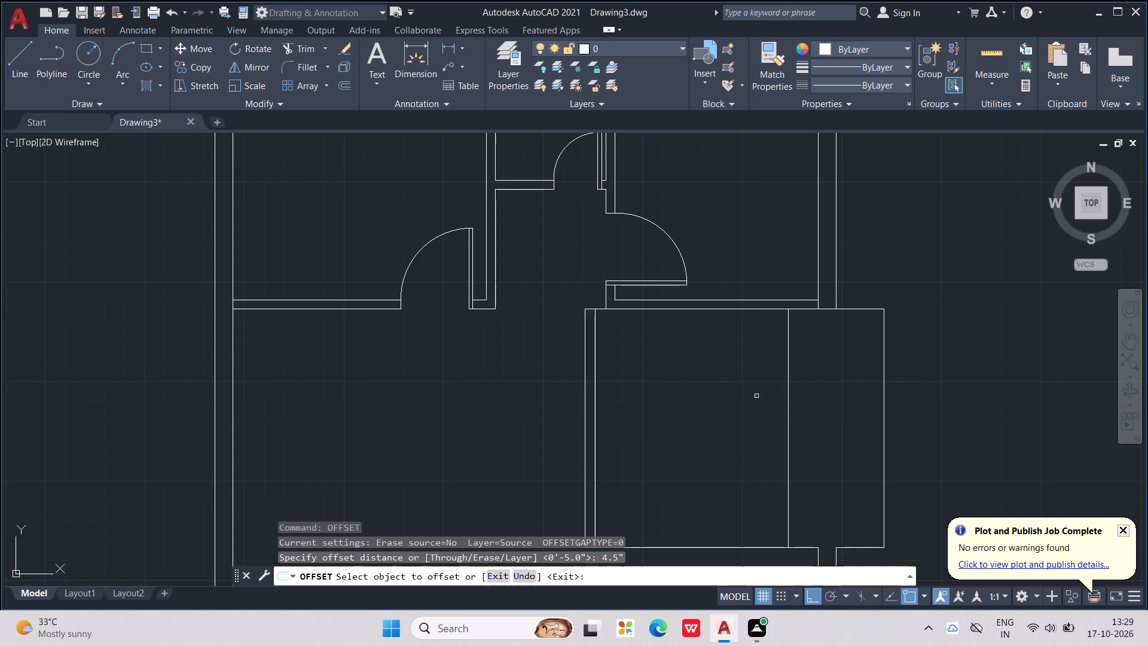
left_click(787, 386)
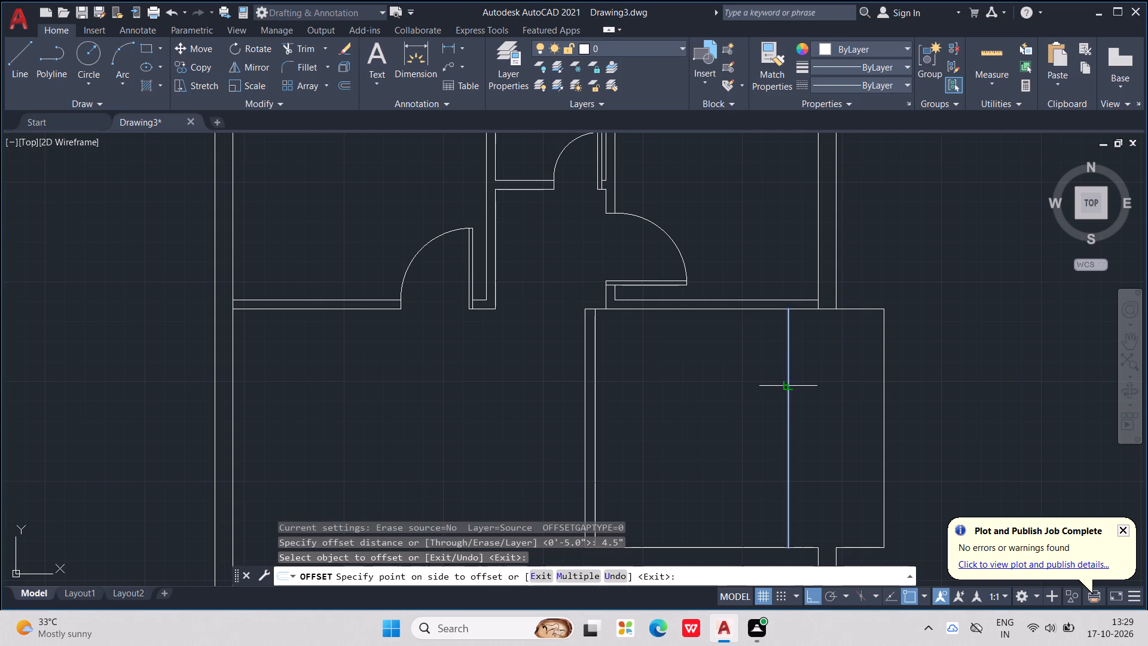
left_click(808, 388)
scroll(743, 347, "down", 1)
middle_click_drag(743, 347, 734, 349)
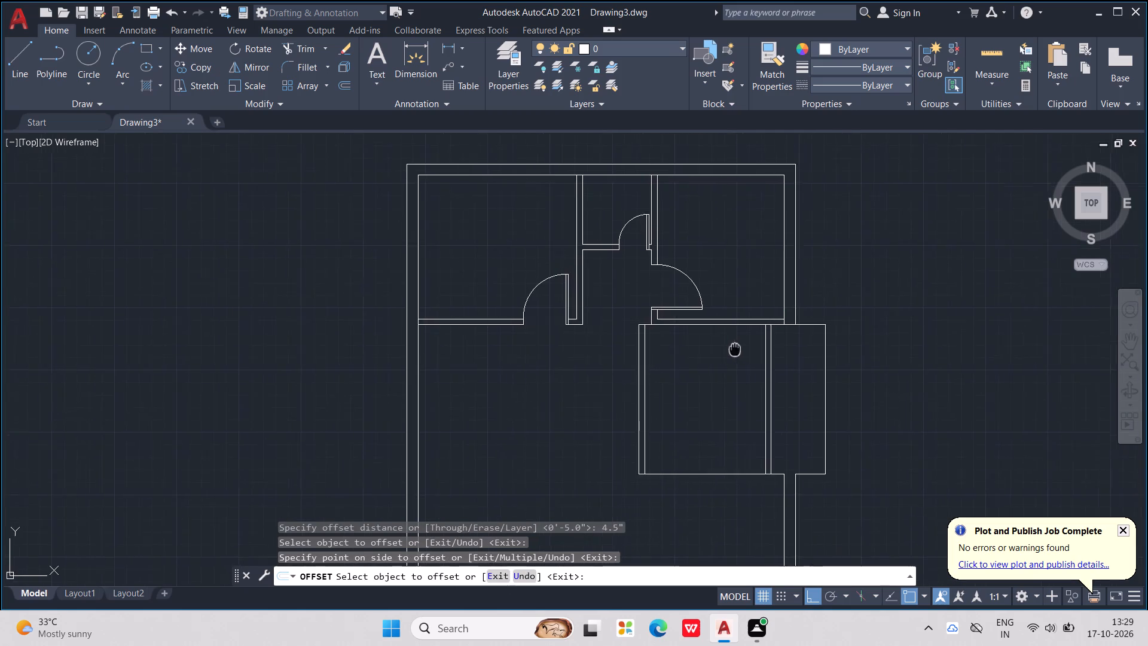
middle_click_drag(734, 349, 769, 340)
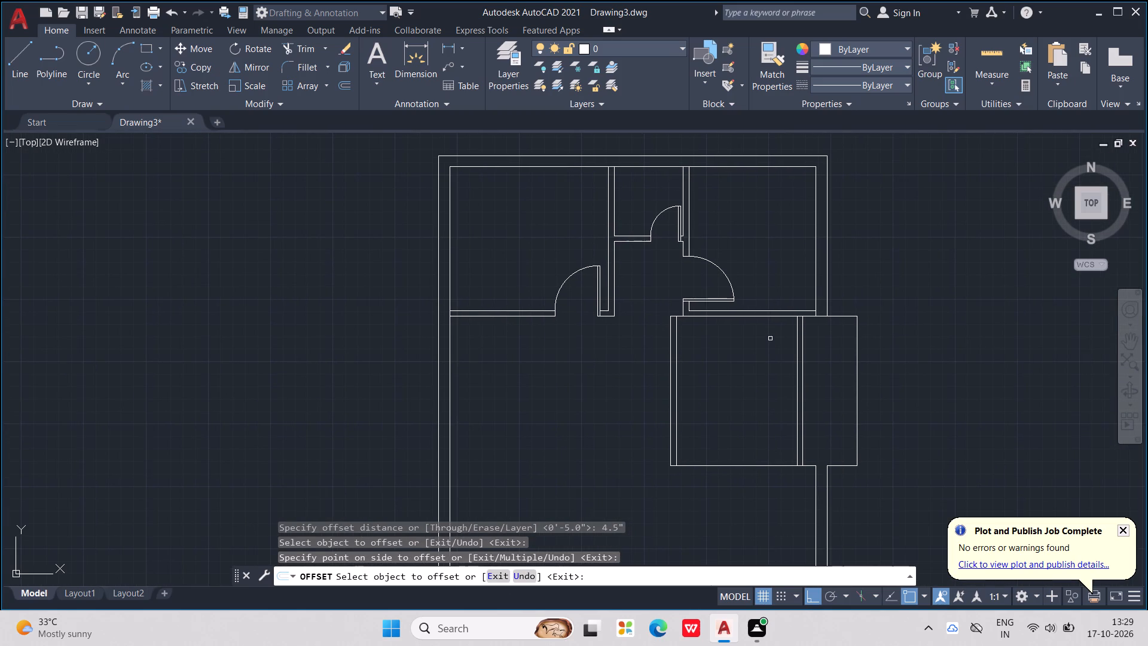
scroll(839, 388, "up", 1)
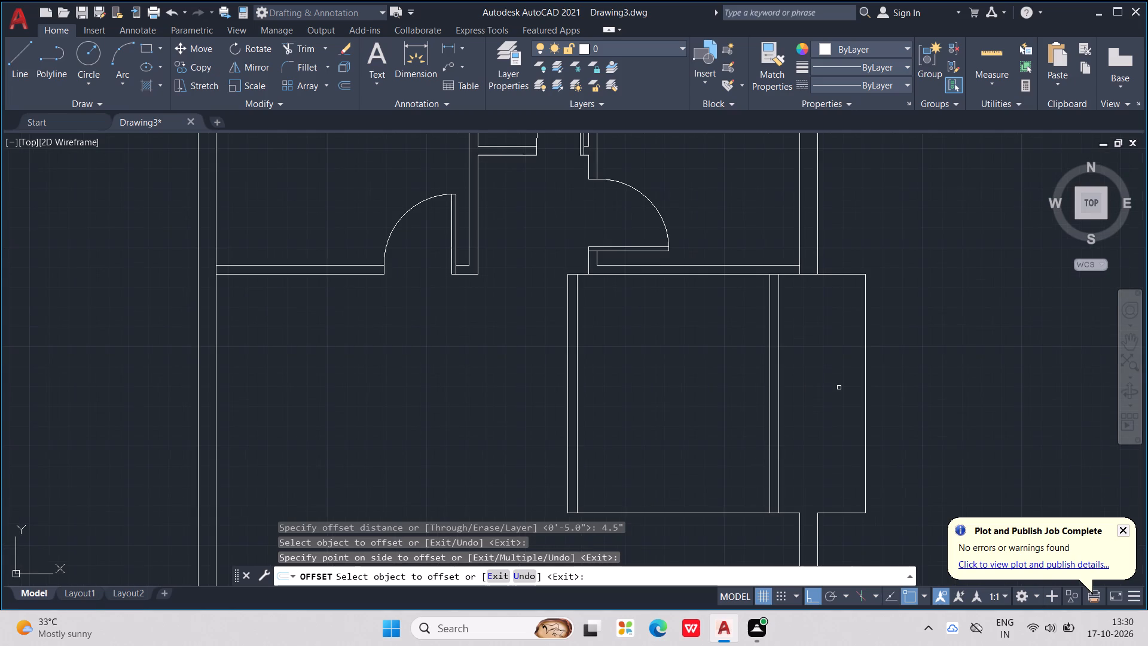
middle_click_drag(844, 391, 774, 327)
key("Escape")
key("Escape")
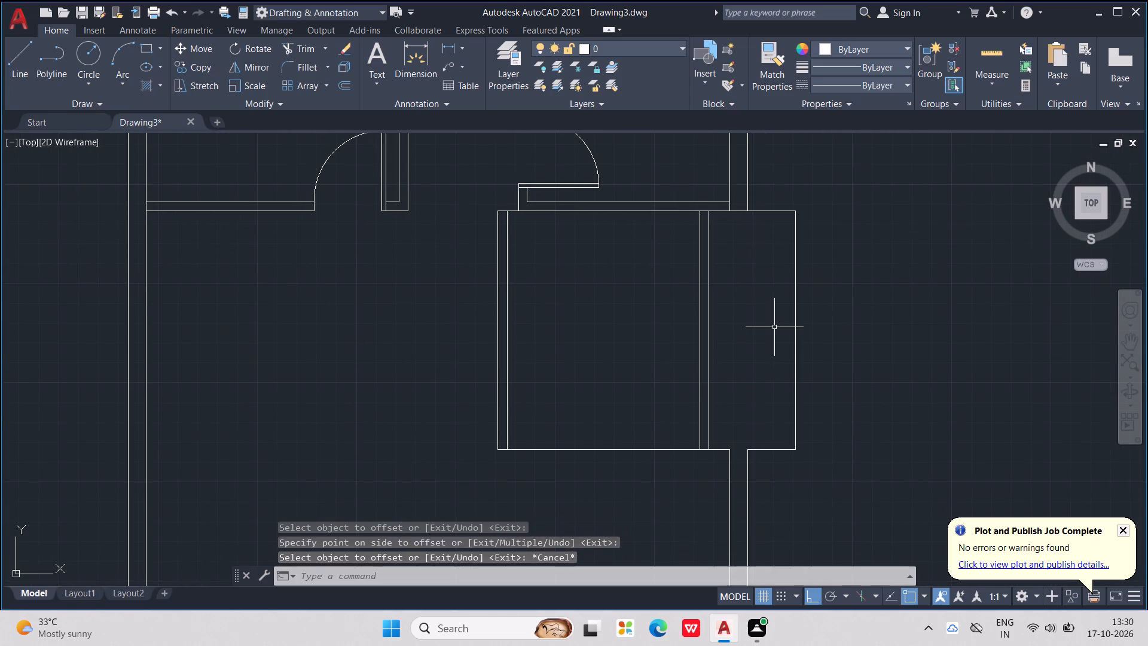
key("Escape")
key("Escape")
key("Escape")
key("Escape")
Offset the lower horizontal lines of the room and of the side projection 4.5" upward.
type("OFF")
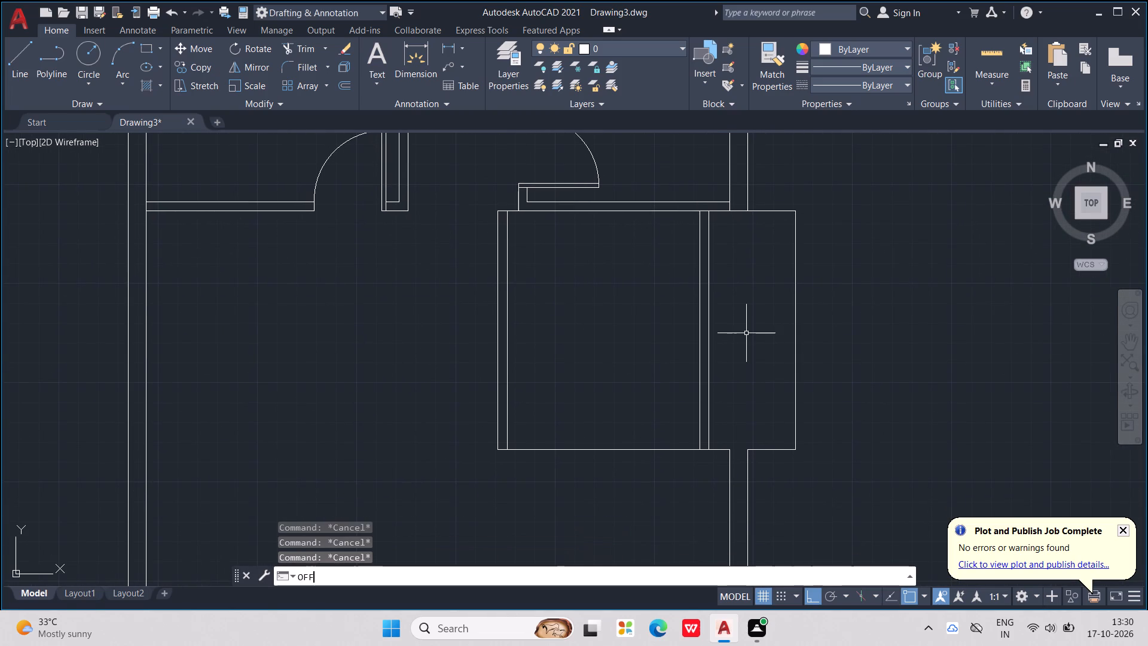
key("Return")
type("4.5\"")
key("Return")
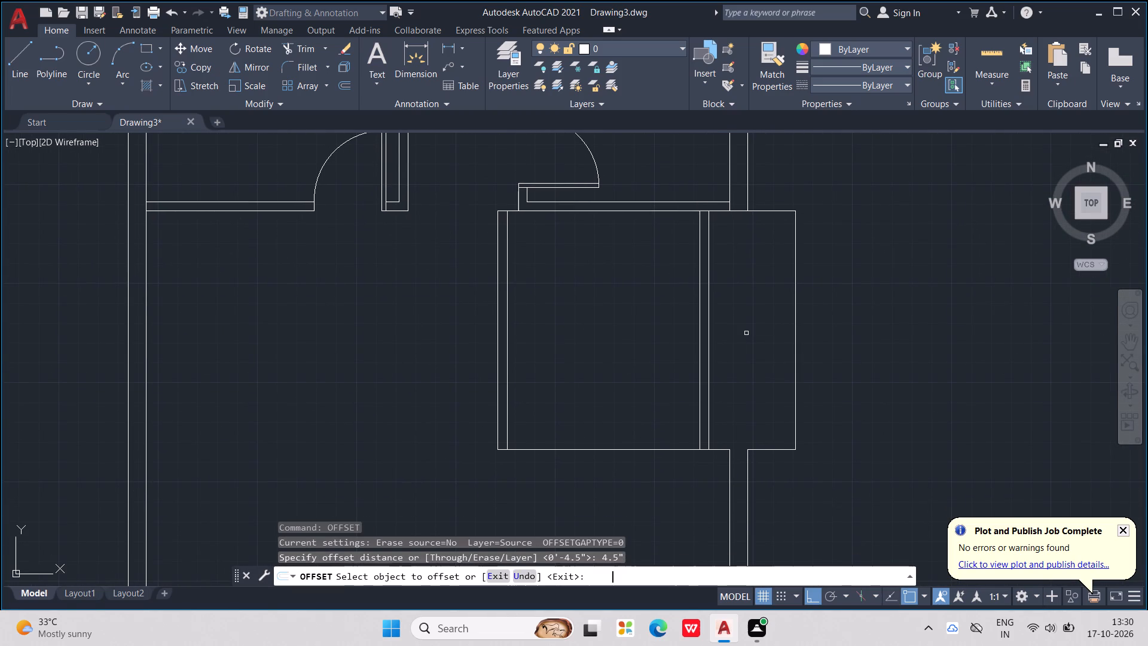
left_click(677, 451)
left_click(674, 427)
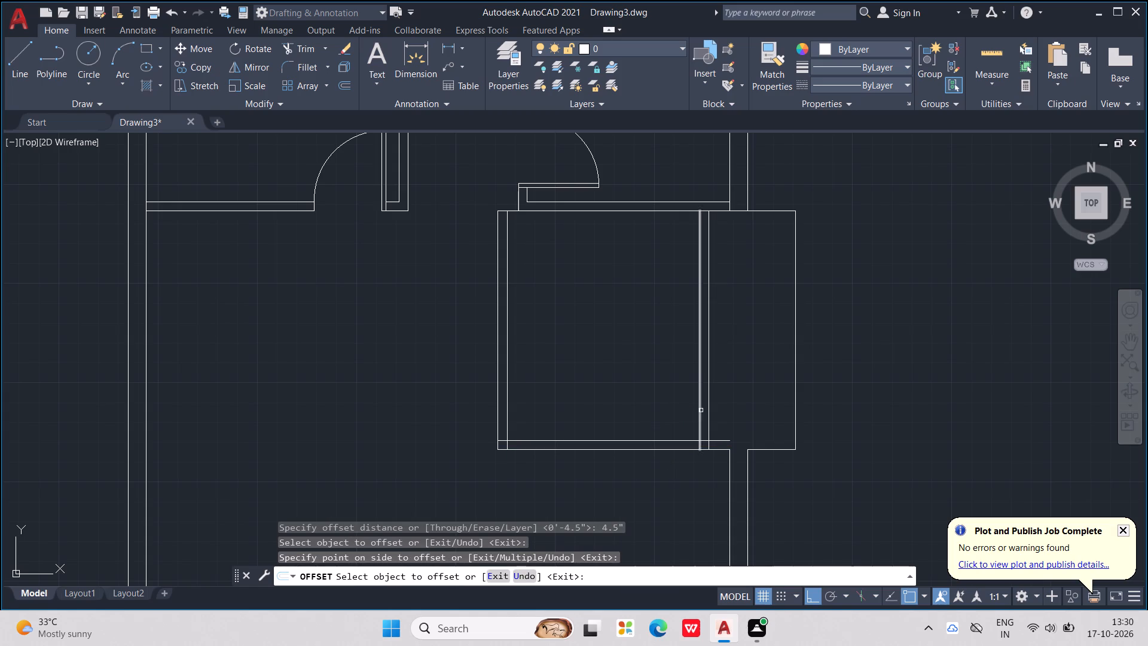
left_click(777, 451)
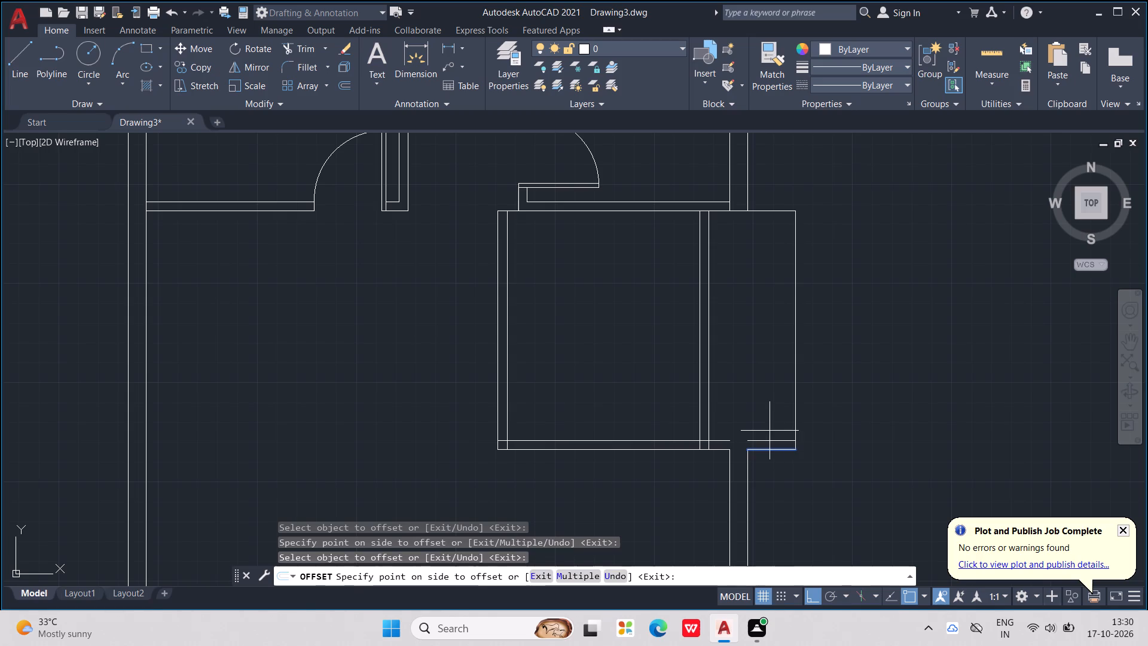
left_click(770, 431)
key("Escape")
key("Escape")
key("Escape")
key("Escape")
key("Escape")
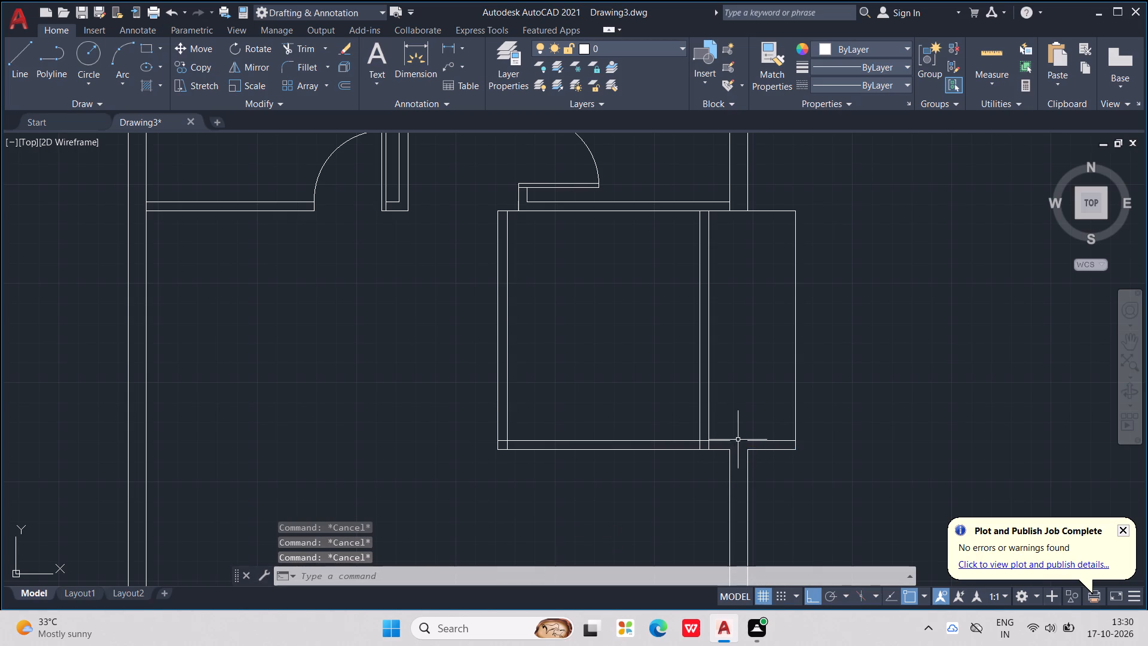
Draw a short vertical line closing the end of the room's lower wall at the right wall's inner face.
key("l")
key("Return")
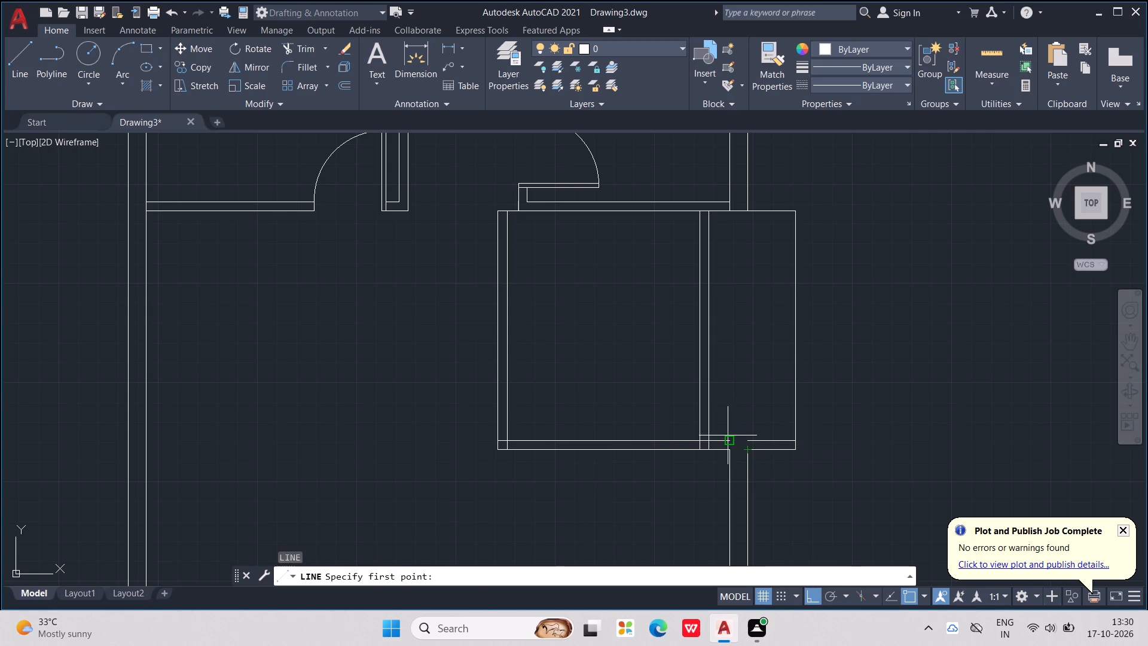
left_click(728, 435)
left_click(728, 454)
key("Escape")
key("Escape")
key("Escape")
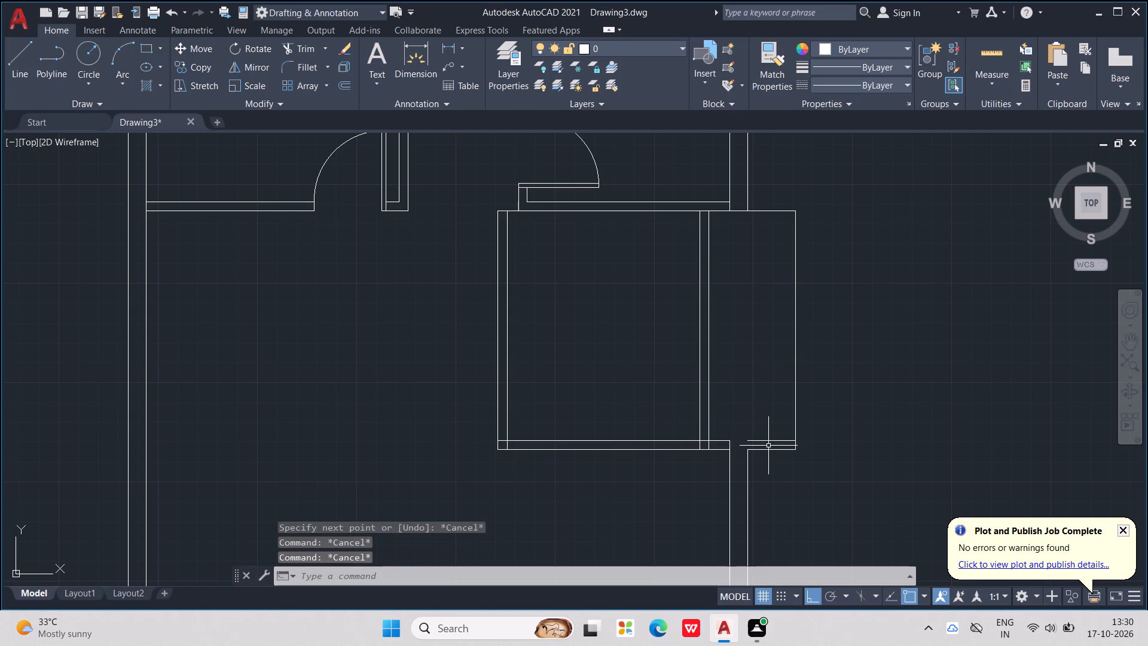
key("Escape")
key("Escape")
key("Escape")
key("Escape")
key("Escape")
key("Escape")
key("Escape")
Draw a vertical line from the projection's lower outer corner down to align with the building's bottom outer wall line.
scroll(771, 445, "up", 2)
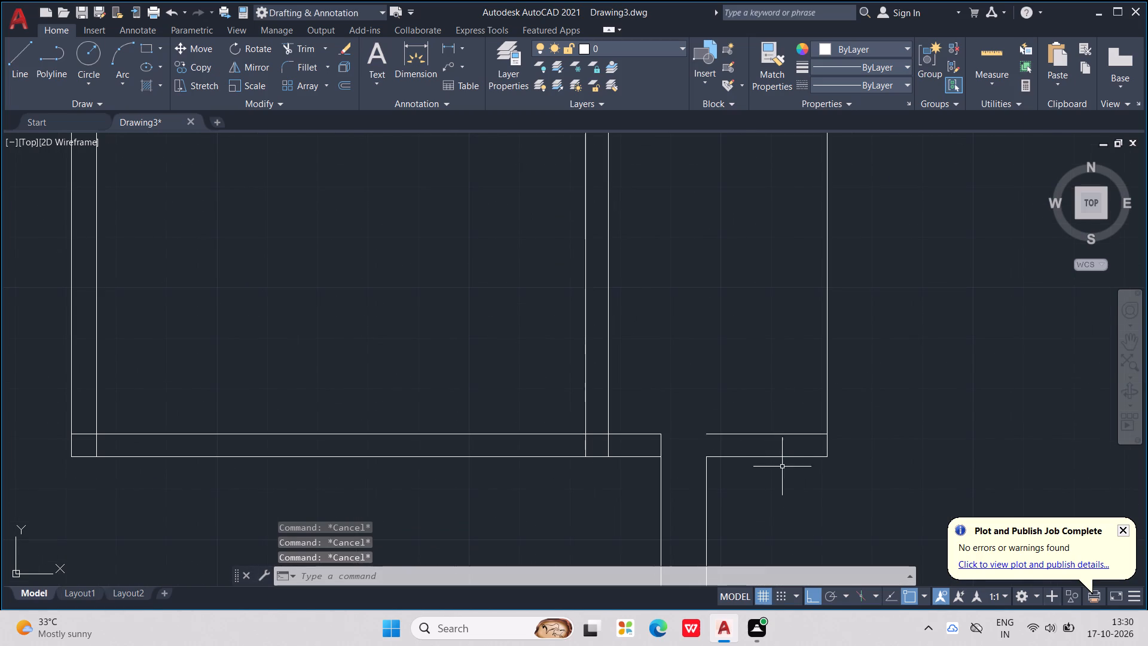
key("Escape")
key("Escape")
middle_click_drag(795, 478, 790, 473)
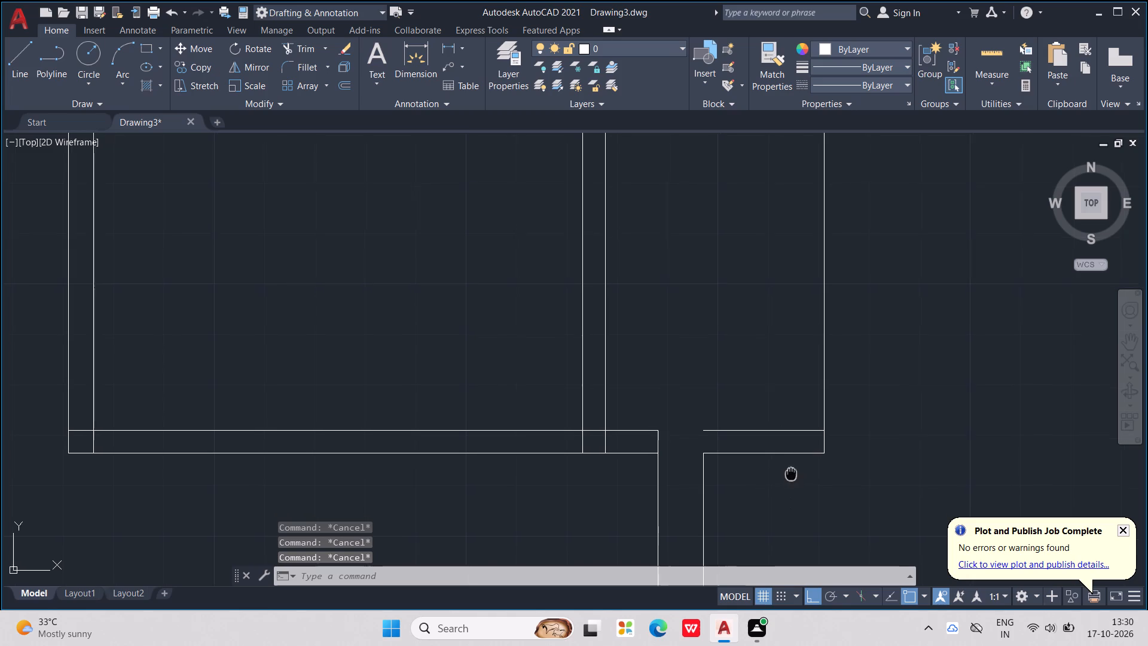
middle_click_drag(790, 473, 761, 406)
scroll(764, 400, "down", 2)
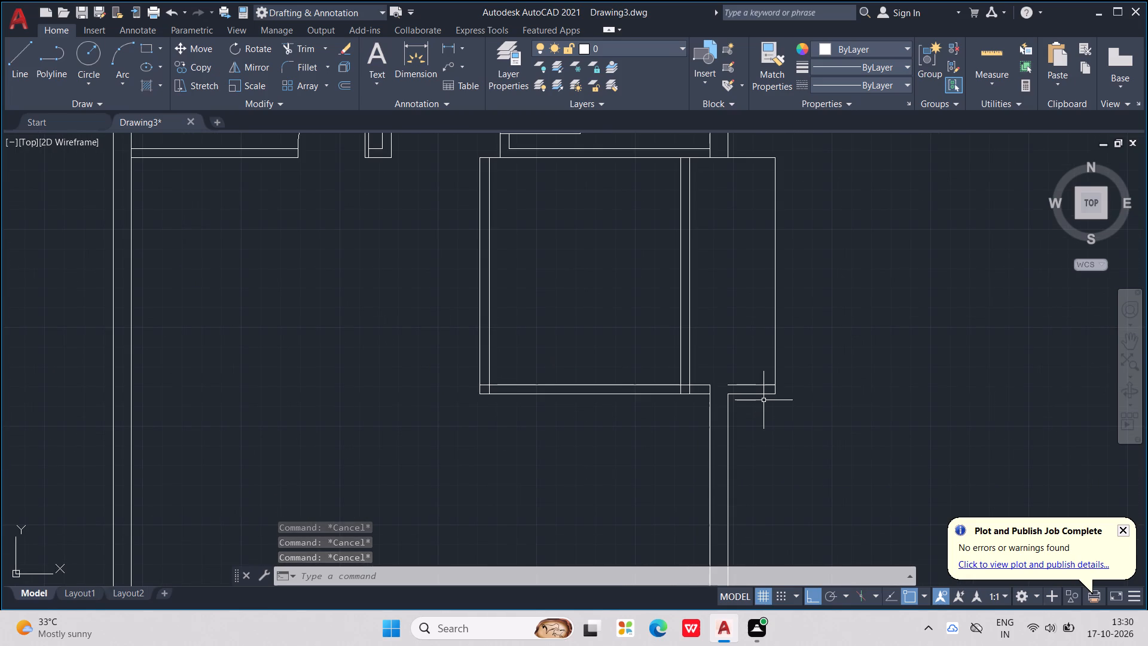
key("Escape")
key("Escape")
key("Escape")
key("Escape")
key("l")
key("Return")
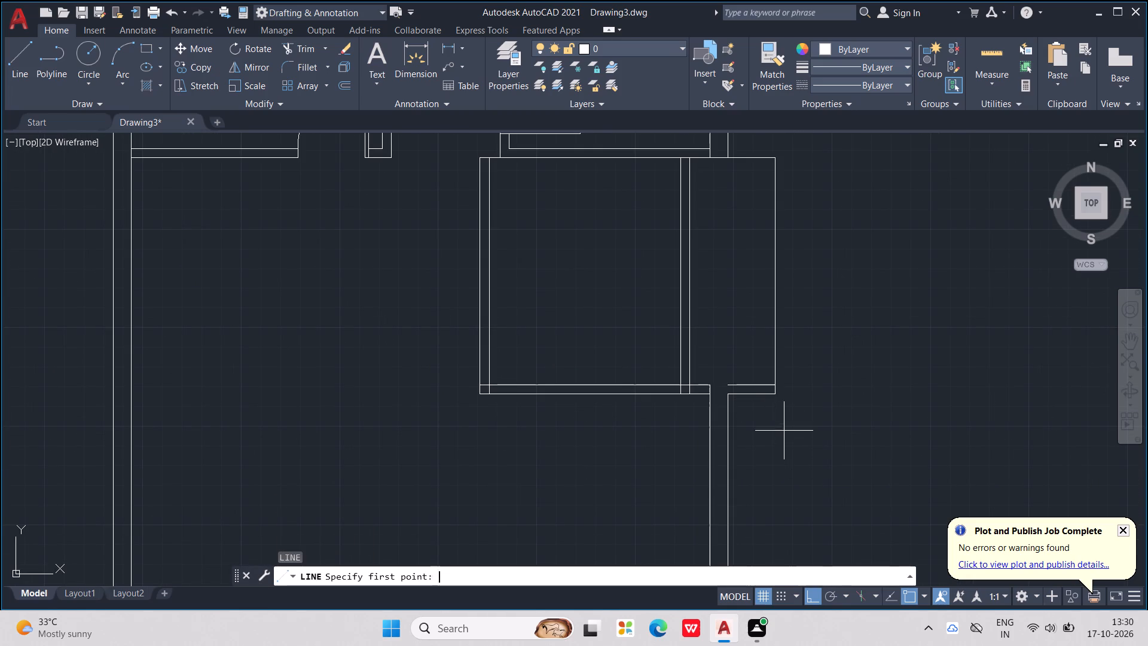
left_click(778, 395)
scroll(787, 424, "down", 3)
middle_click_drag(813, 455, 768, 408)
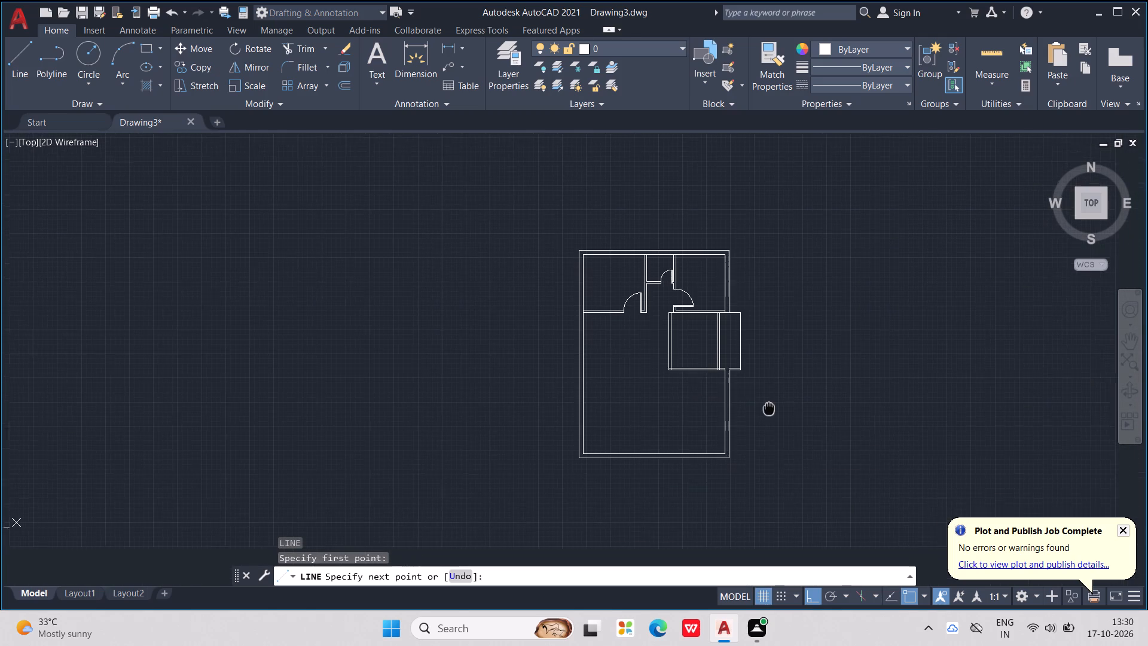
middle_click_drag(768, 408, 761, 404)
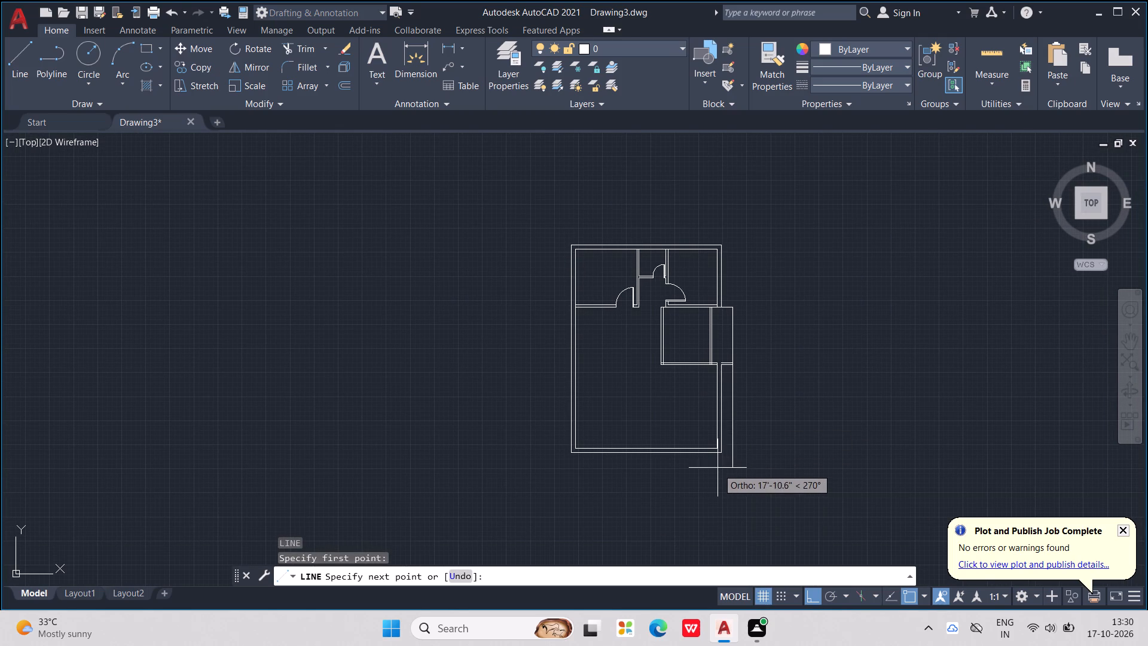
scroll(739, 456, "up", 2)
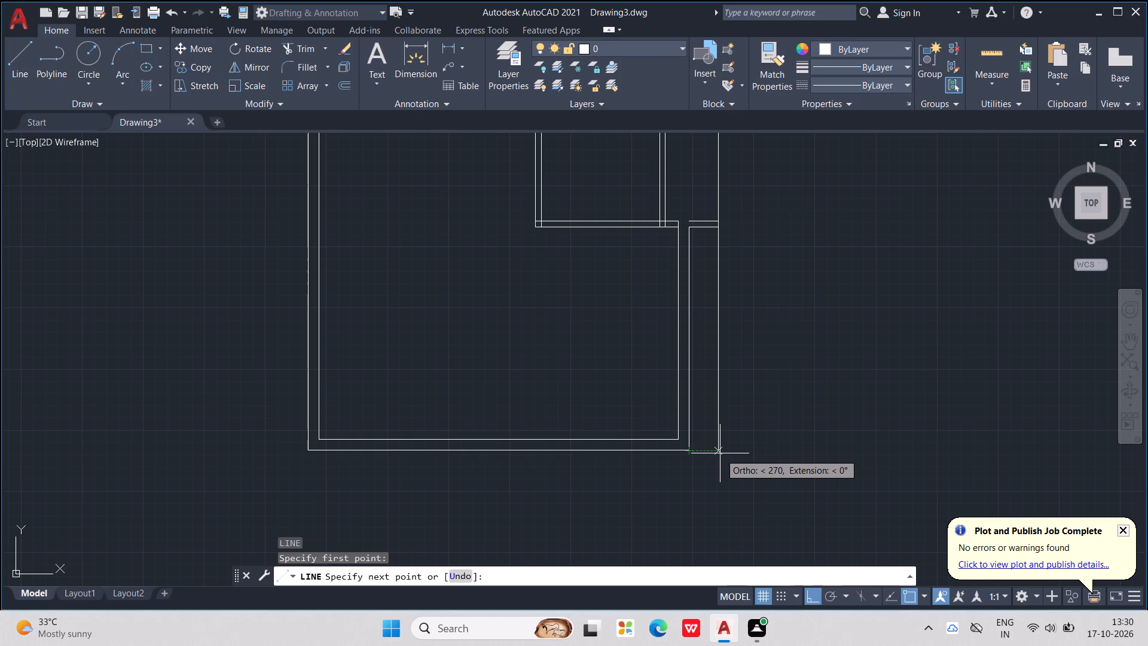
left_click(720, 451)
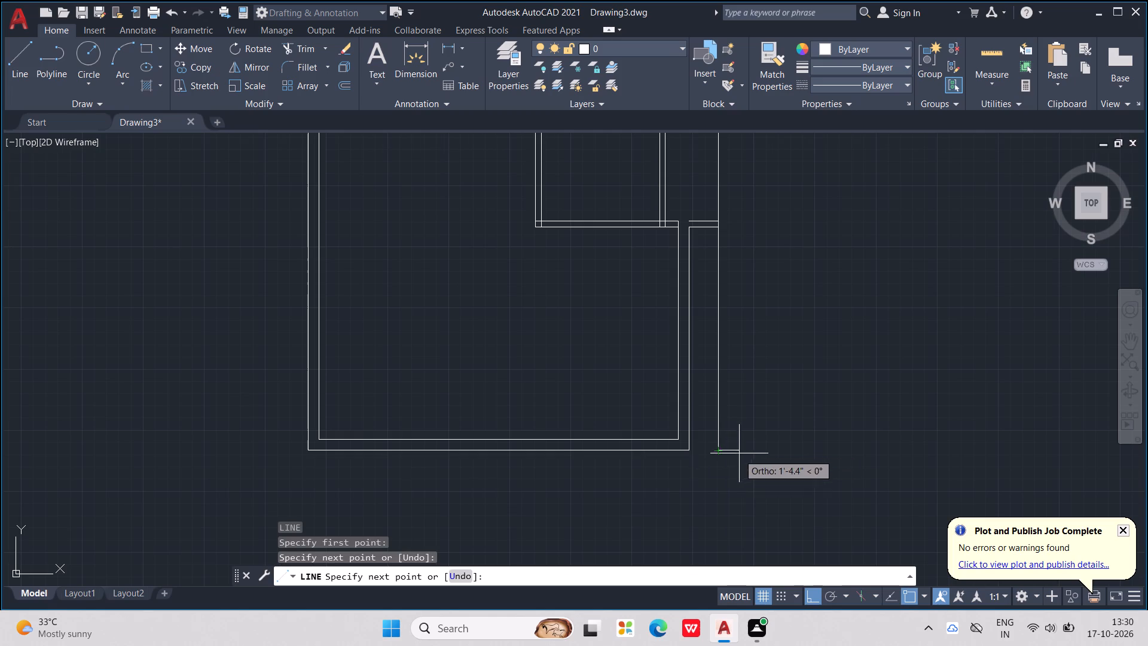
scroll(741, 449, "down", 3)
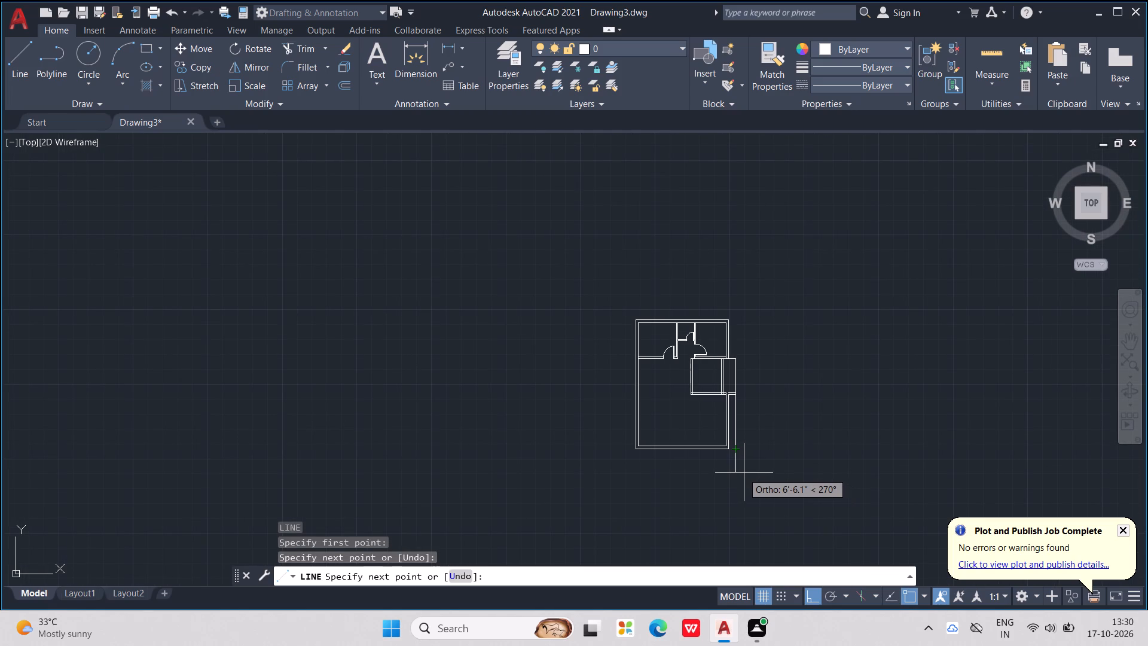
key("Escape")
key("Escape")
Offset the side projection's outer vertical line 9" inward.
scroll(709, 395, "up", 2)
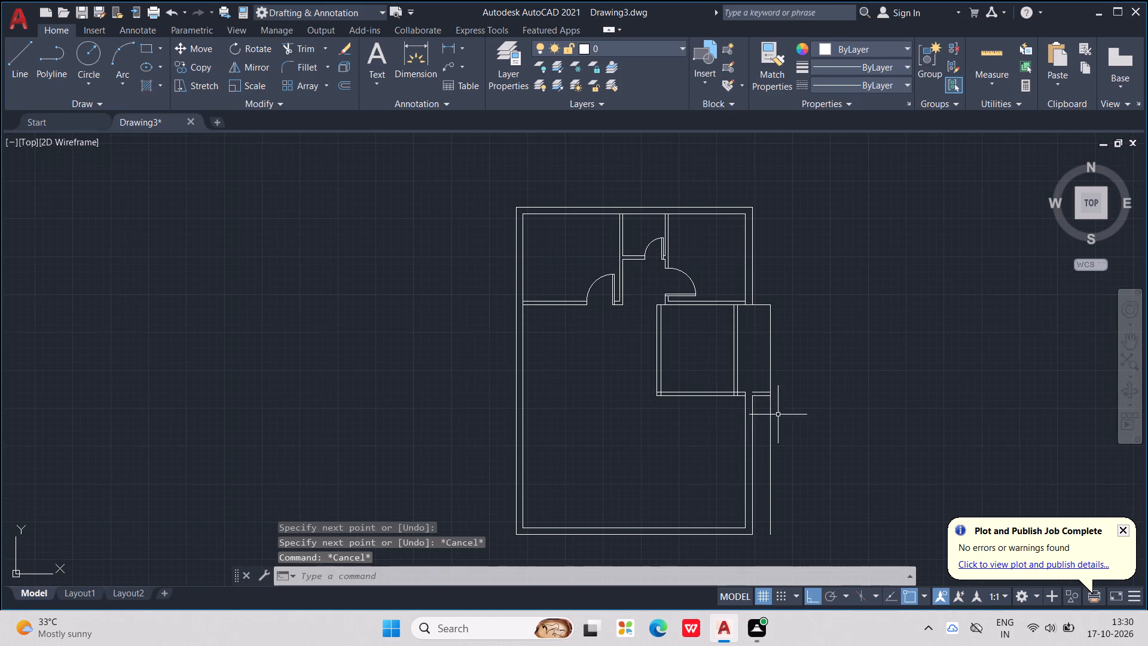
scroll(789, 420, "up", 1)
key("Escape")
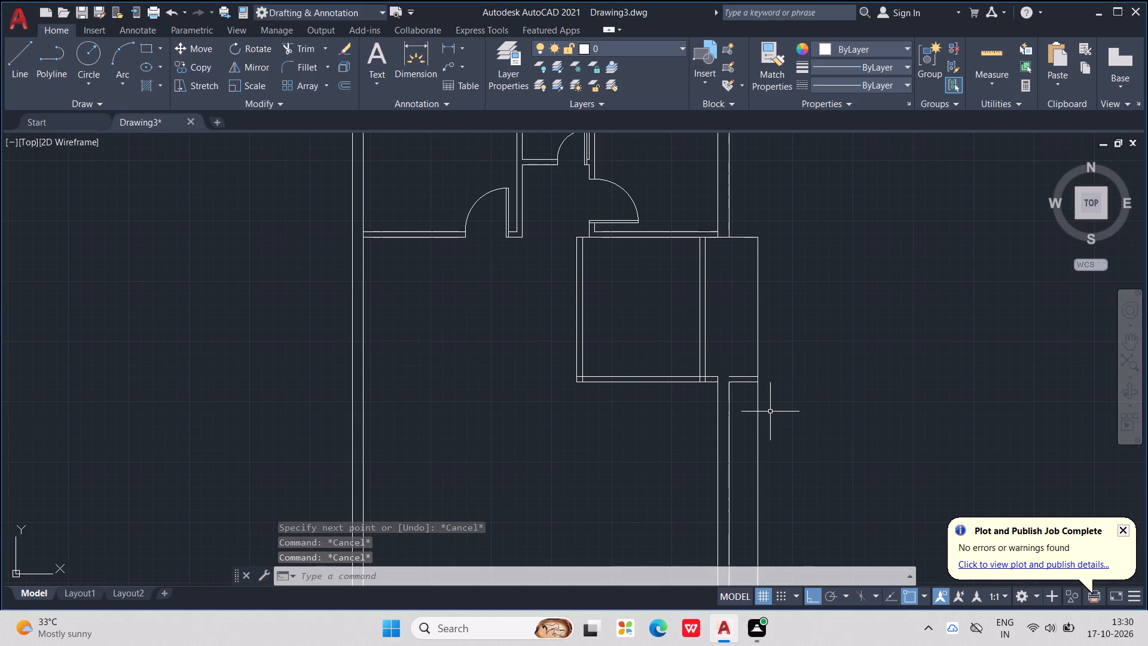
key("Escape")
key("o")
type("FF")
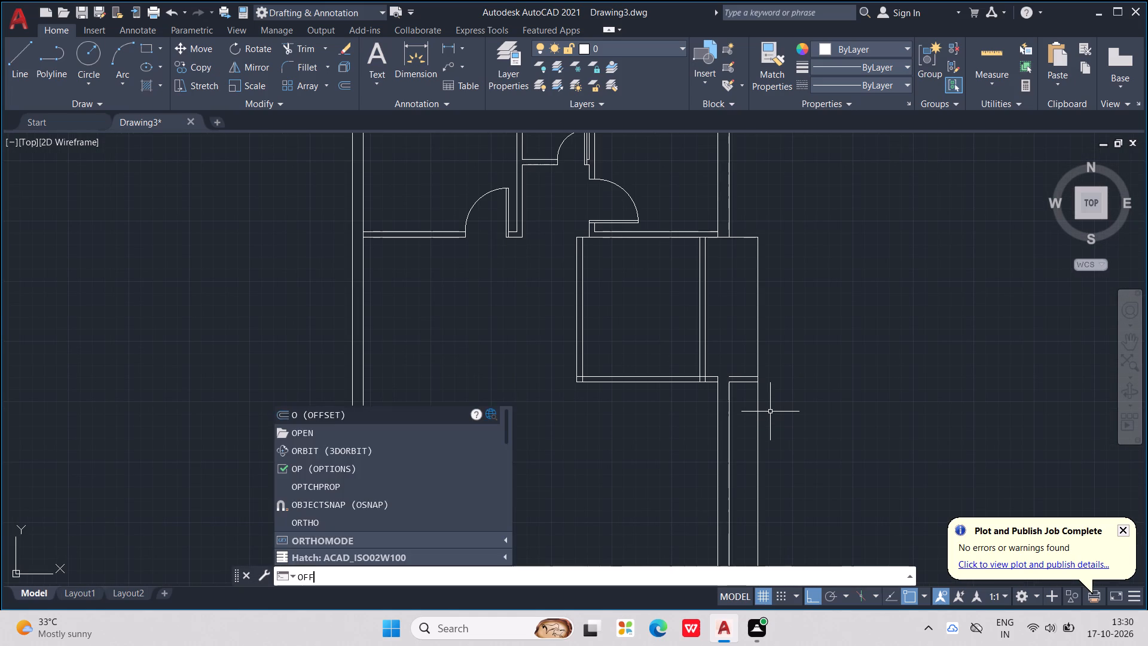
key("Return")
type("9\"")
key("Return")
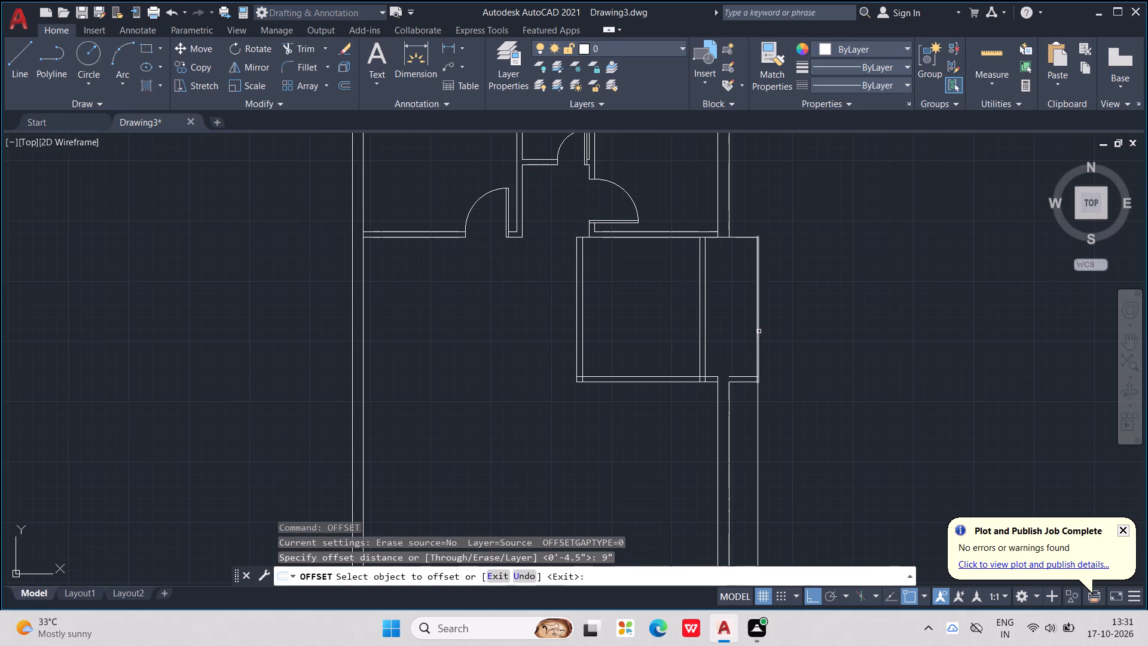
left_click(759, 331)
left_click(740, 340)
key("Escape")
key("Escape")
key("Escape")
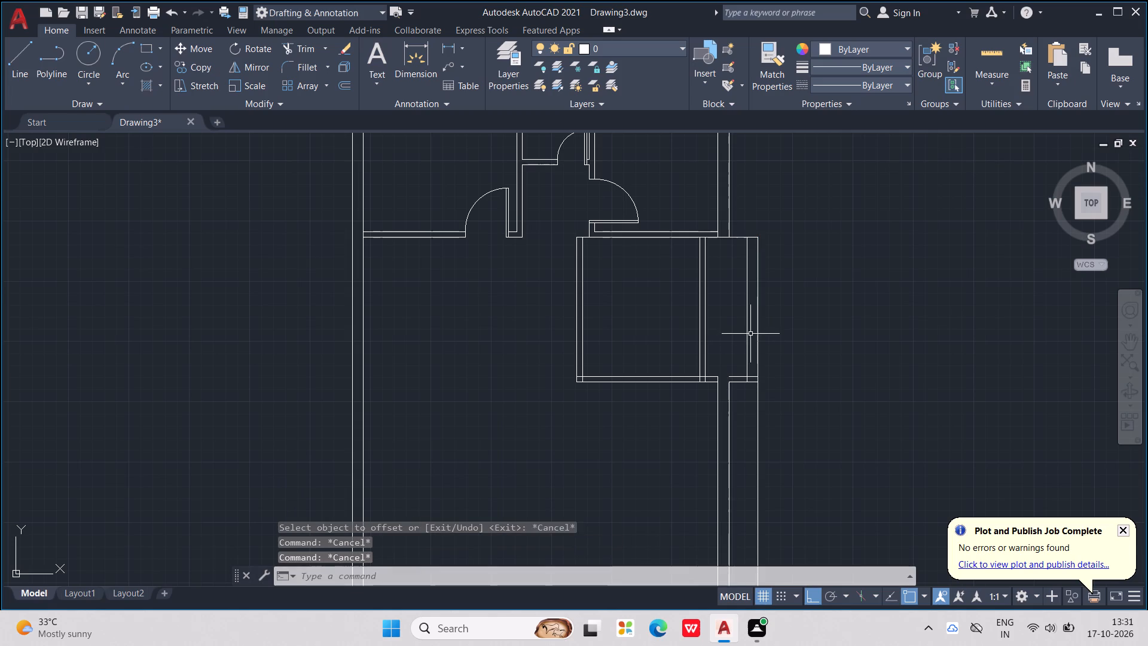
key("Escape")
key("Escape")
key("Escape")
key("Escape")
key("Escape")
key("Escape")
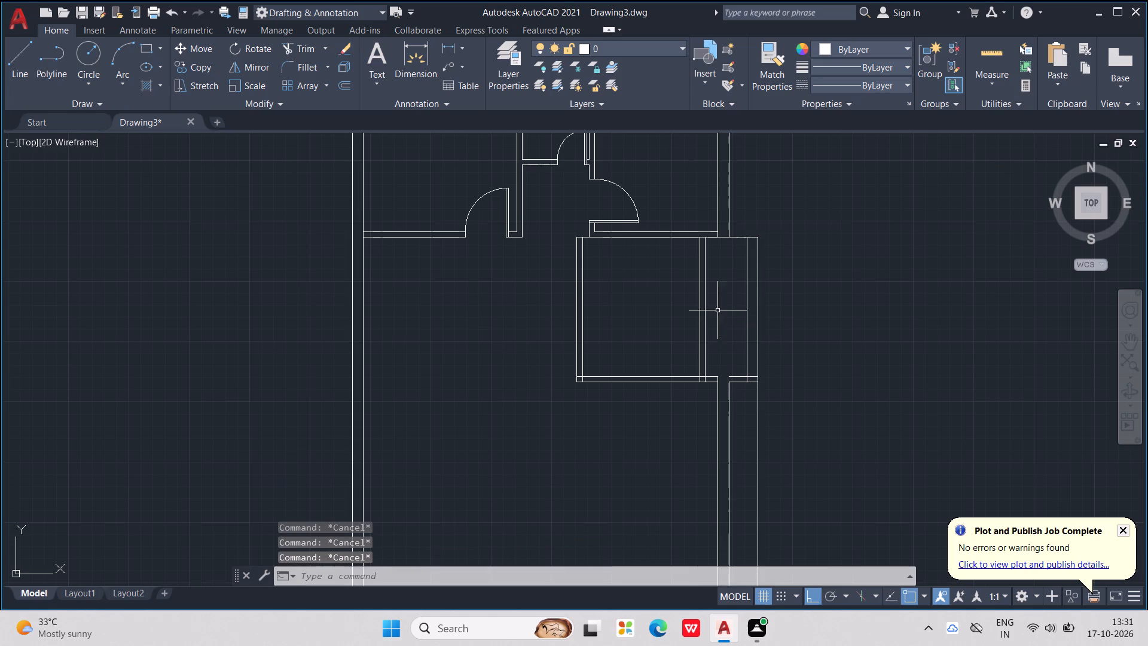
Delete the outer of the two vertical partition lines between the room and the side projection.
left_click(704, 294)
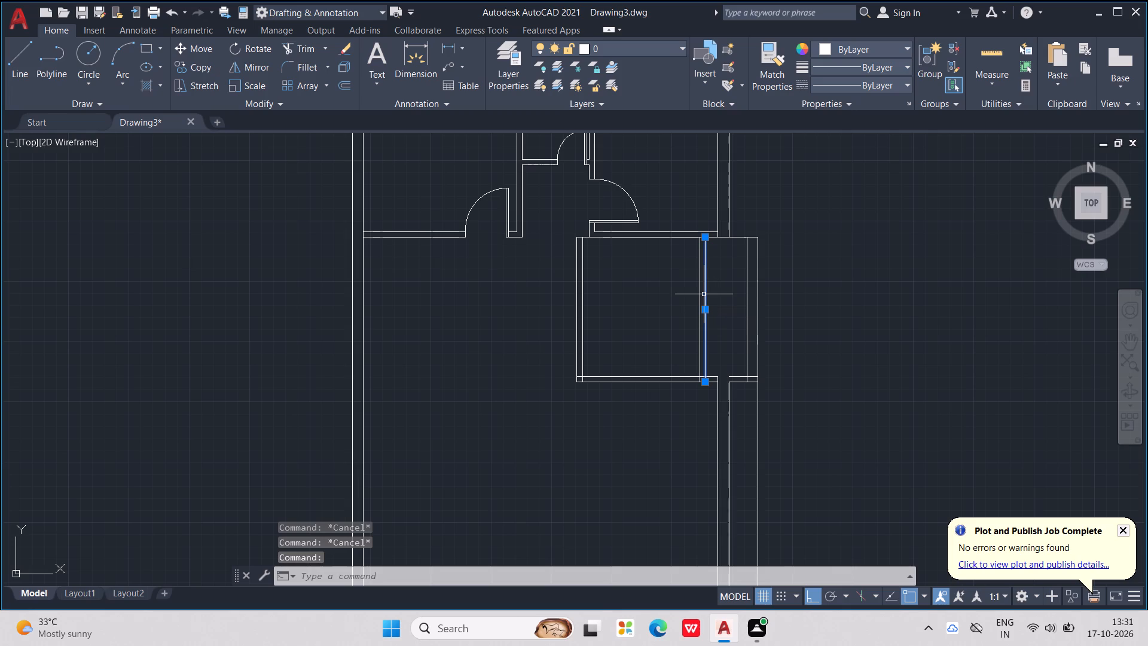
key("BackSpace")
key("Escape")
key("Escape")
key("Escape")
key("Escape")
key("Escape")
key("Escape")
key("Escape")
key("Escape")
key("Escape")
key("Escape")
key("Escape")
key("Escape")
key("Escape")
key("Escape")
key("Escape")
key("Escape")
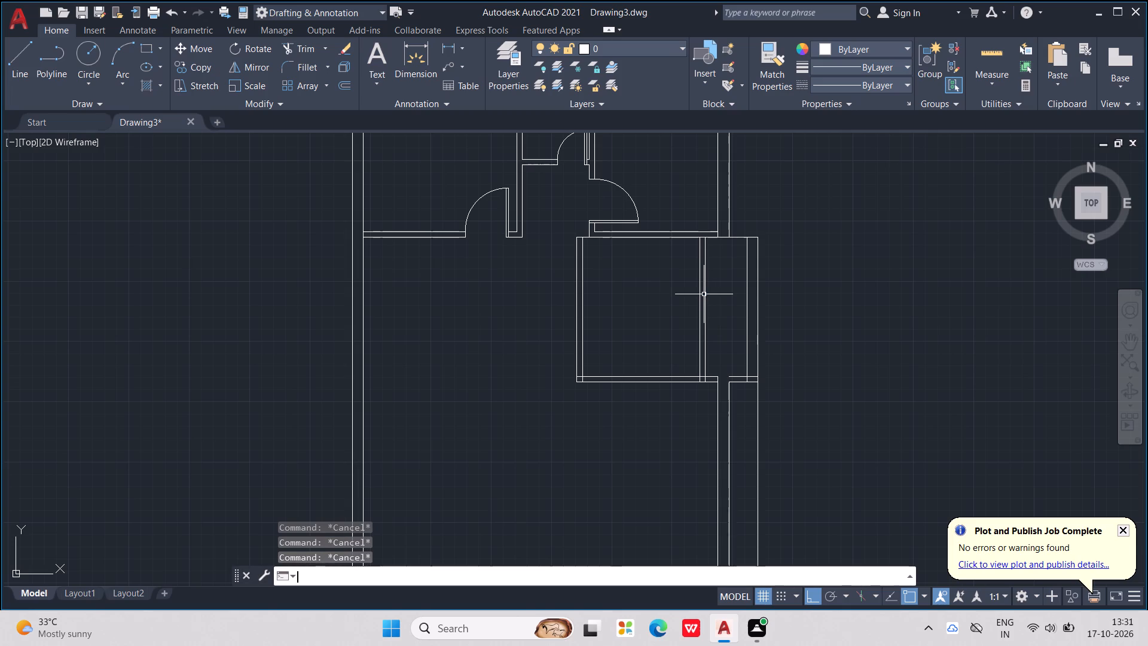
key("Escape")
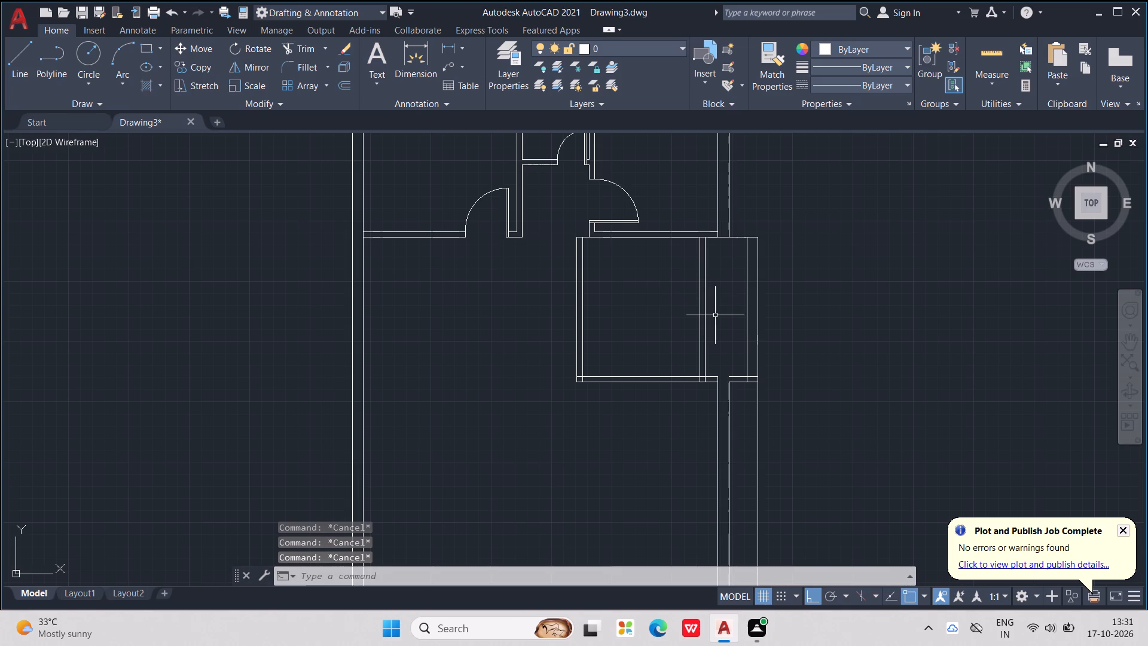
scroll(715, 315, "down", 2)
scroll(713, 315, "up", 2)
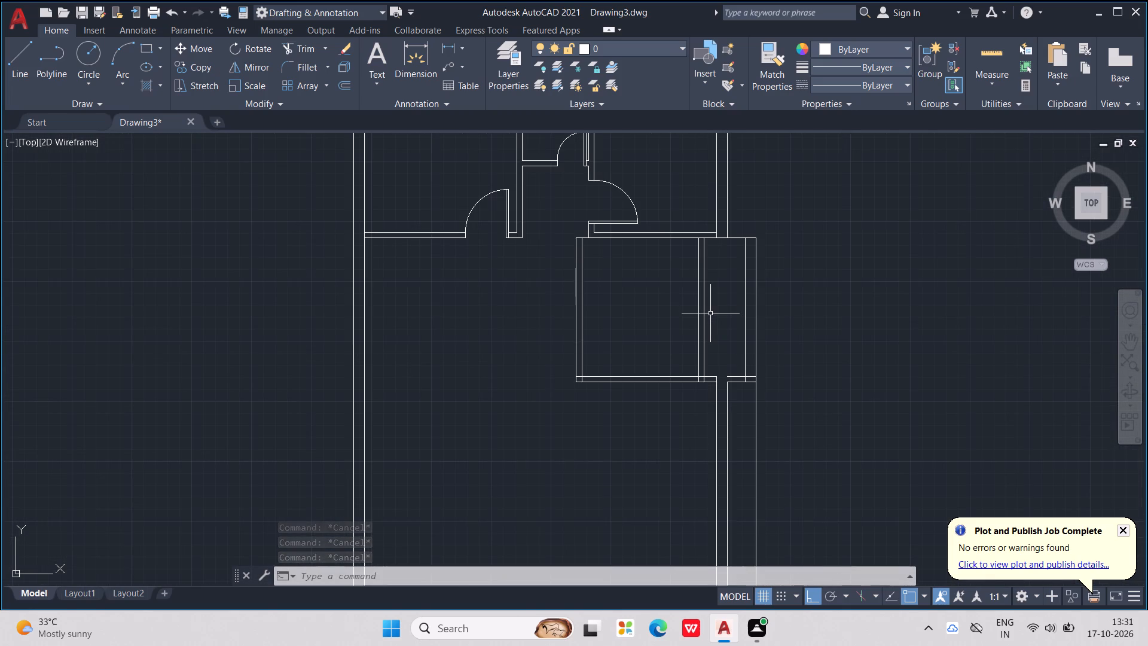
left_click(704, 309)
key("Delete")
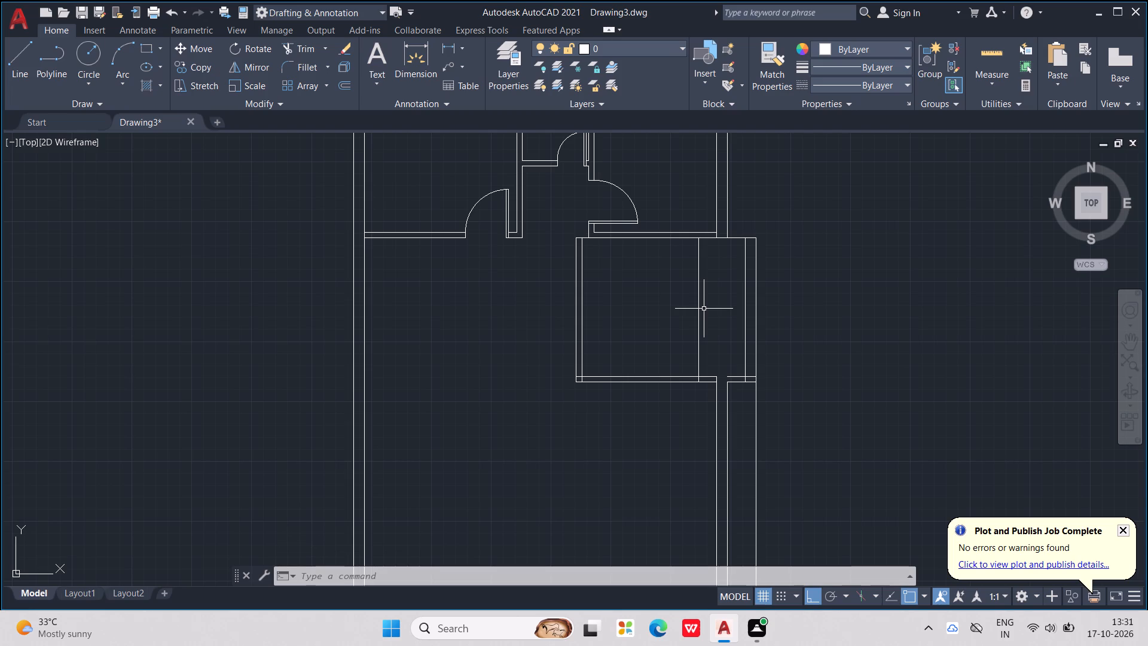
key("Escape")
key("Escape")
key("Escape")
key("Escape")
key("Escape")
key("Escape")
key("Escape")
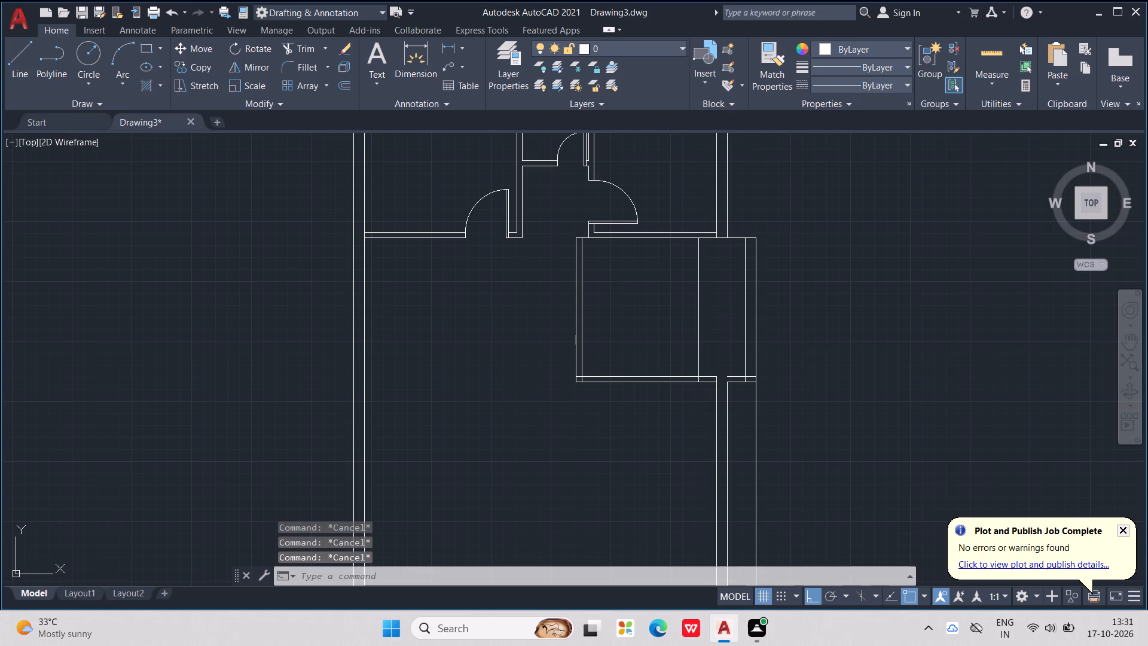
key("Escape")
key("Escape")
Offset the remaining vertical partition line 4.5" toward the room's interior.
type("OFF")
key("Return")
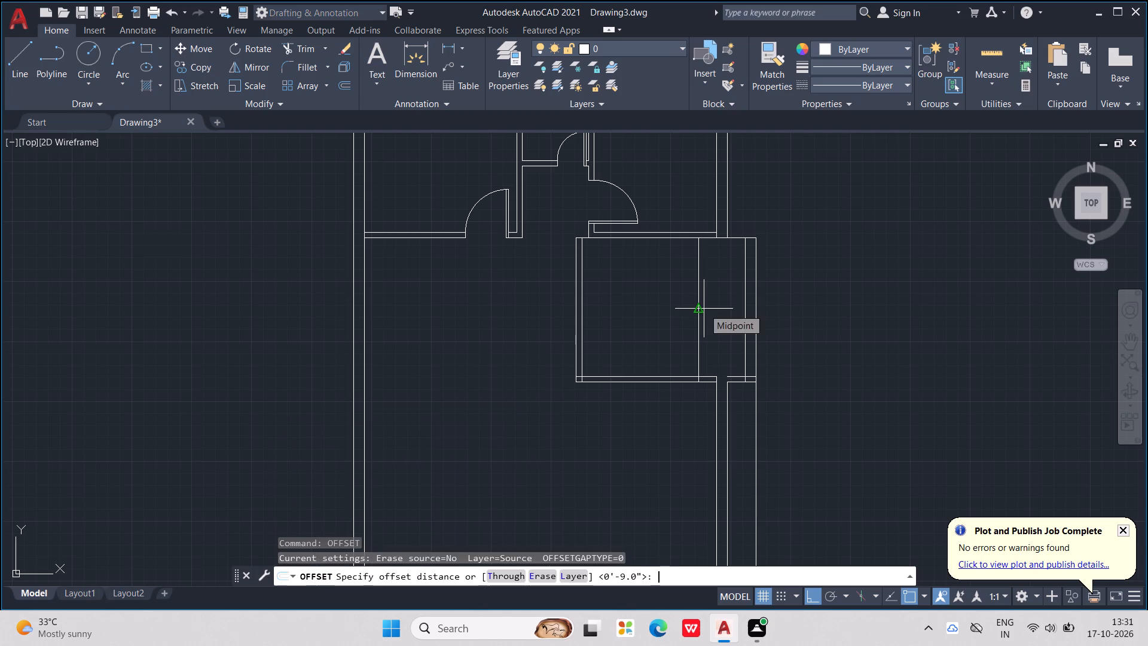
type("4.5\"")
key("Return")
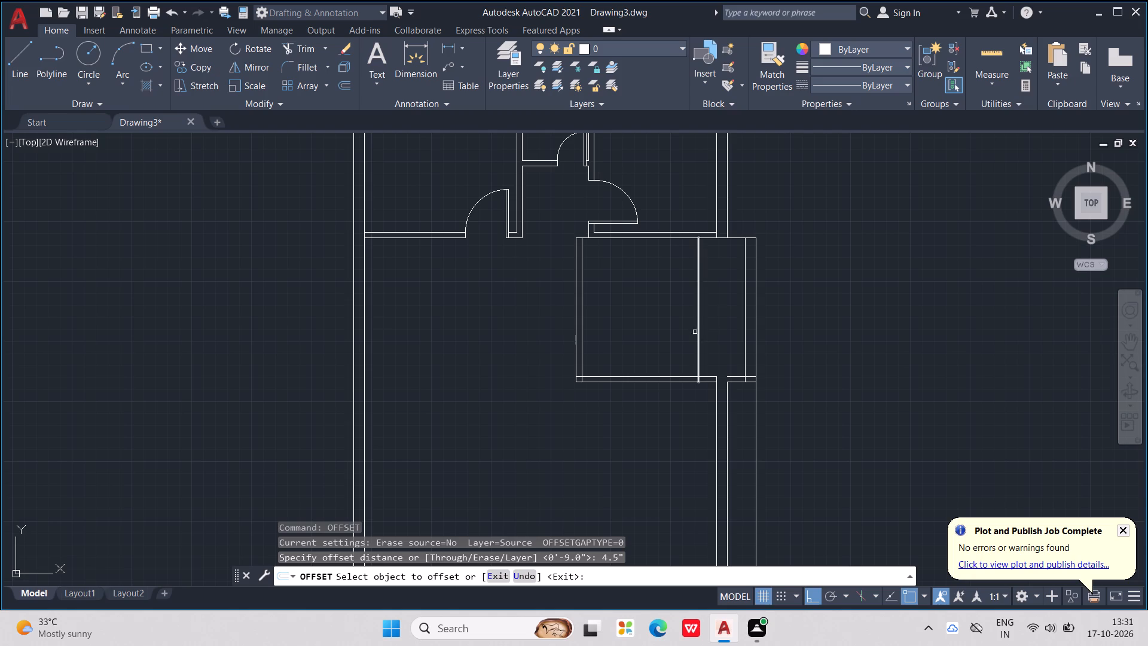
left_click(697, 326)
left_click(667, 331)
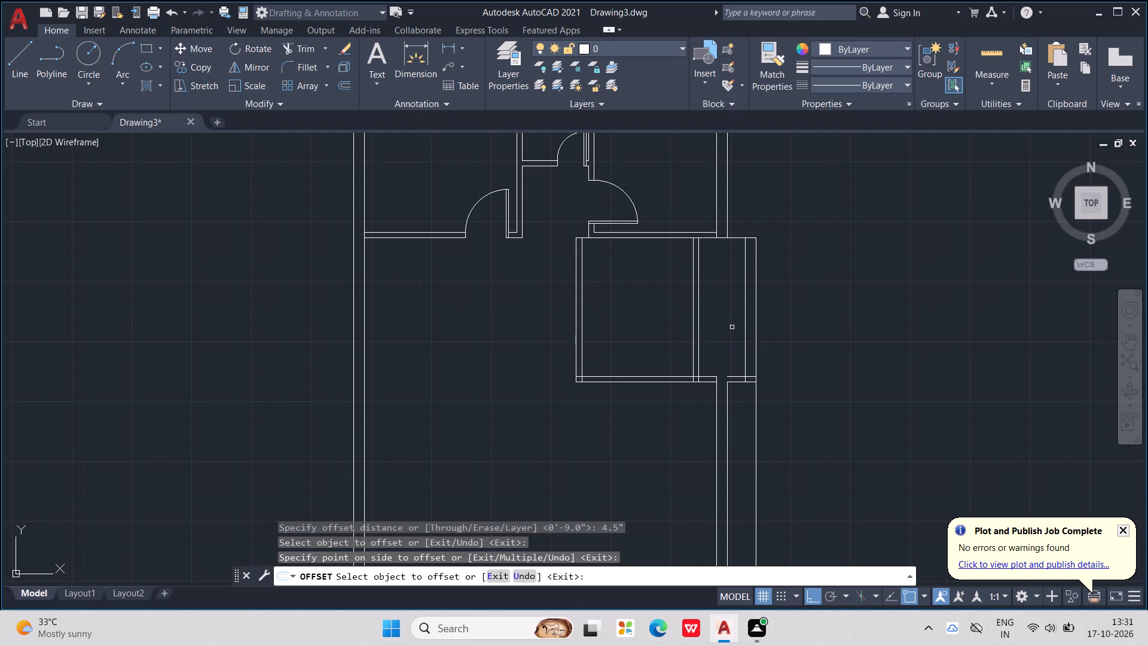
key("Escape")
key("Escape")
key("Escape")
key("Escape")
key("Escape")
key("Escape")
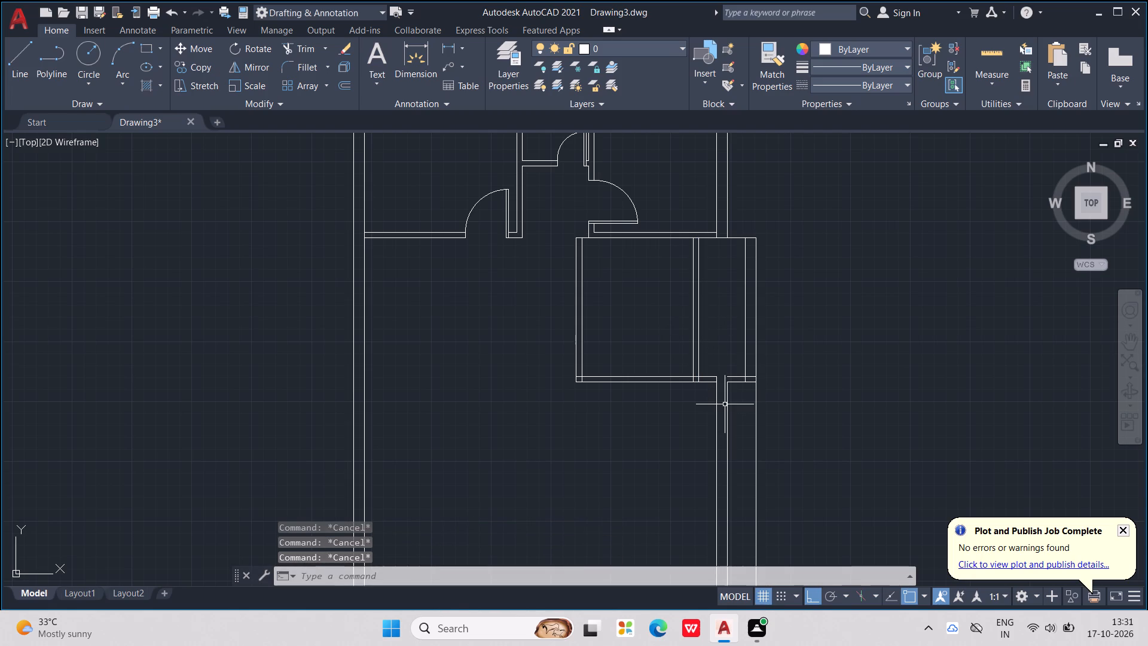
key("Escape")
key("Escape")
Extend the upper line of the projection's lower wall across to the inner face of the building's right wall.
type("EX")
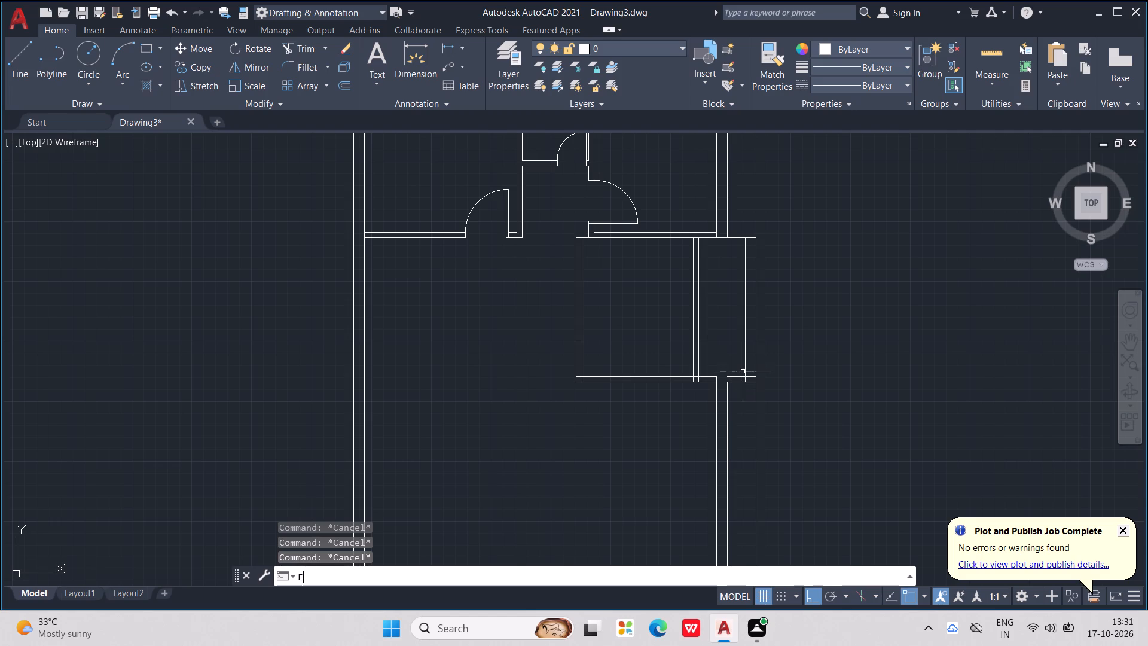
key("Return")
left_click(738, 374)
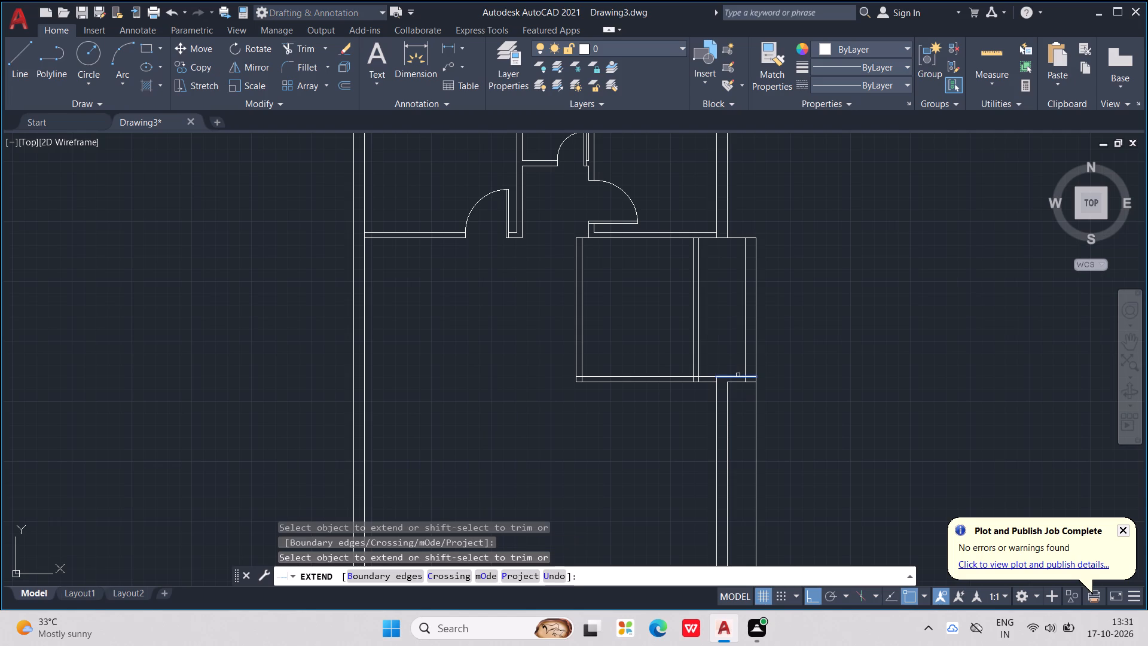
key("Escape")
key("Escape")
key("Escape")
key("Escape")
key("Escape")
key("Escape")
key("Escape")
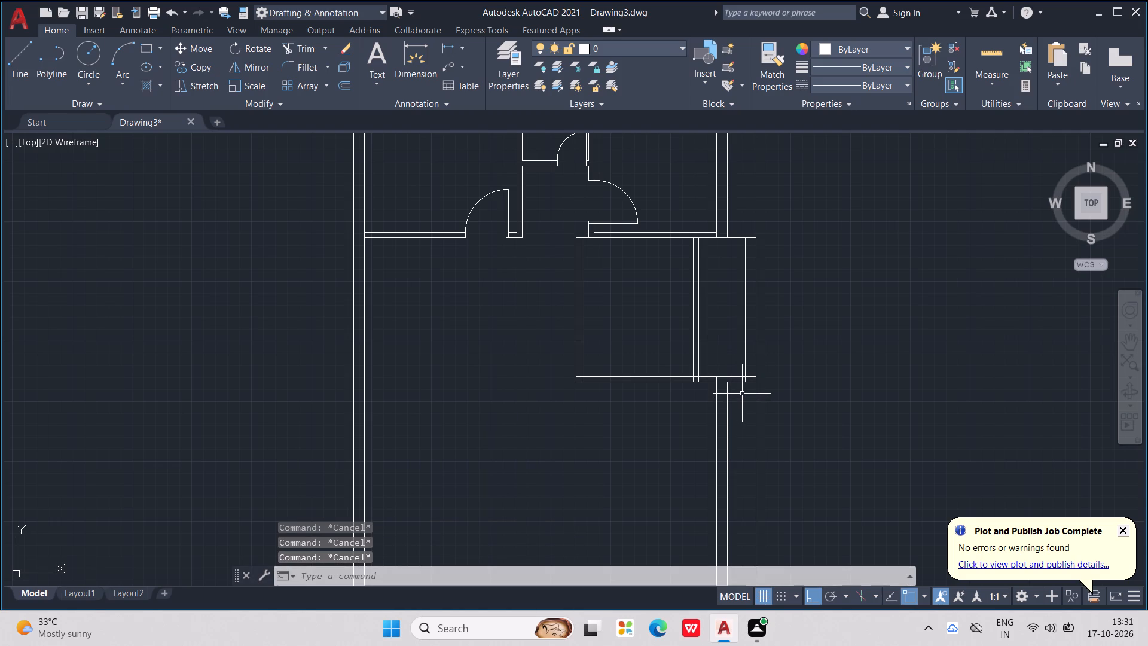
Extend the outer line of the building's right wall up to the upper line of the room's lower wall.
scroll(742, 394, "up", 2)
key("Escape")
key("Escape")
key("Escape")
key("Escape")
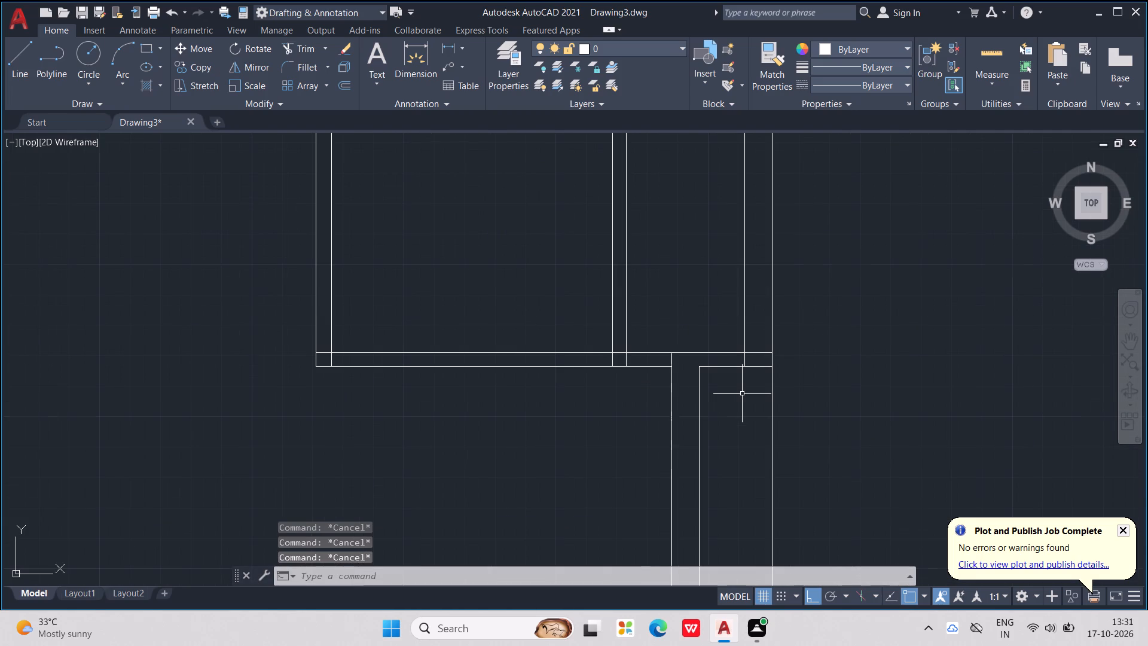
scroll(741, 391, "up", 1)
key("Escape")
key("Escape")
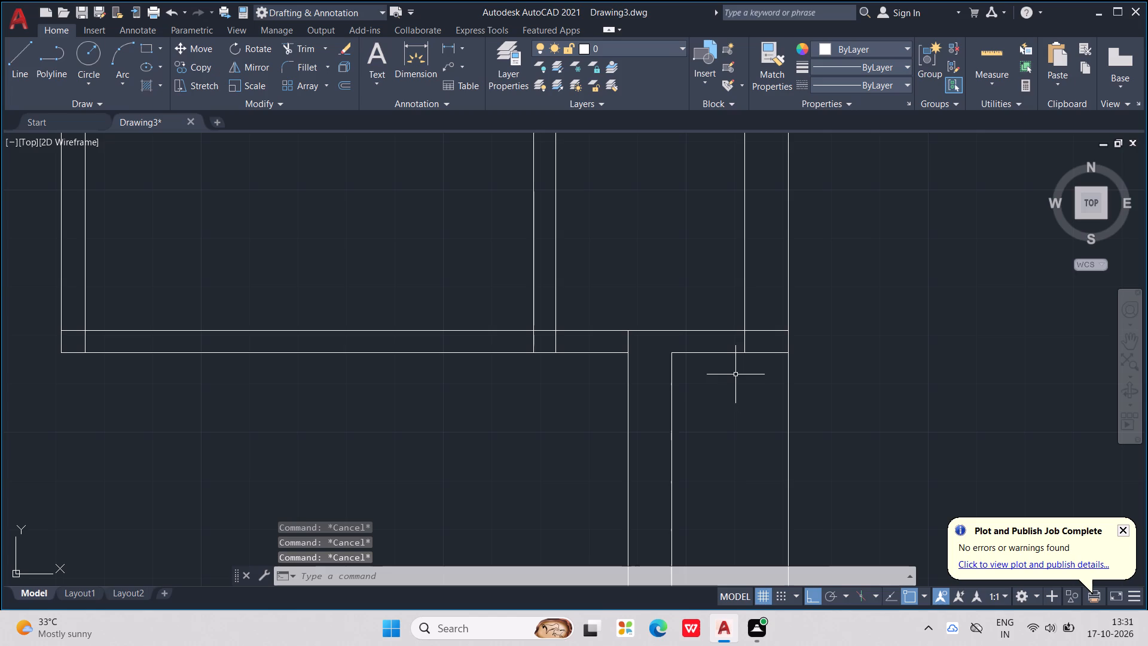
key("e")
key("x")
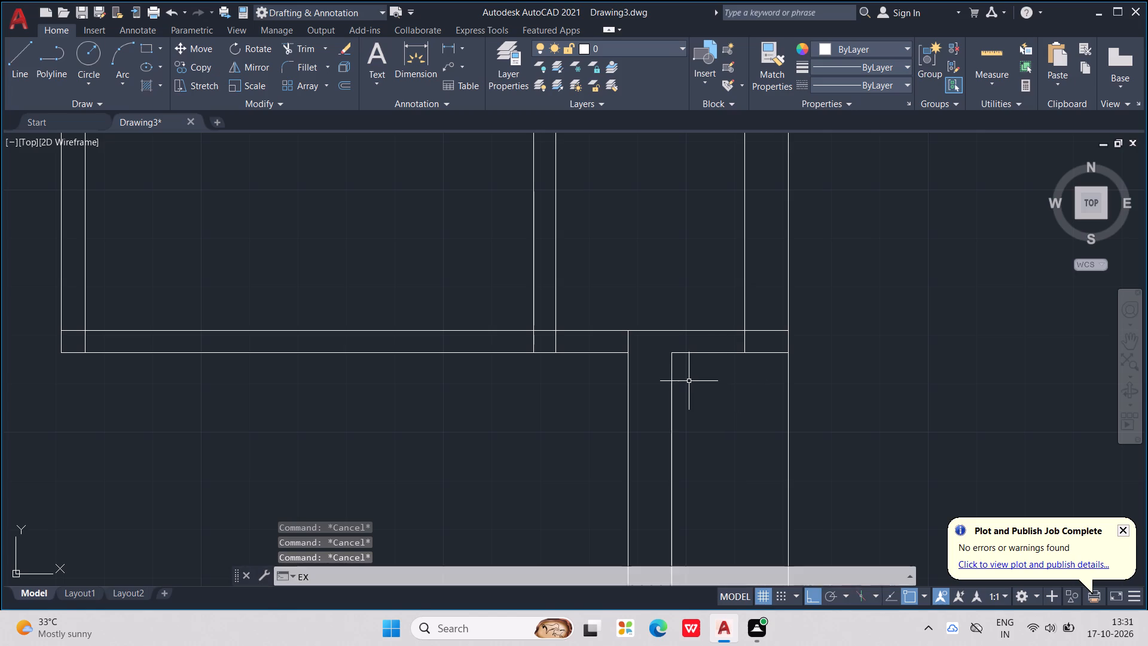
key("Return")
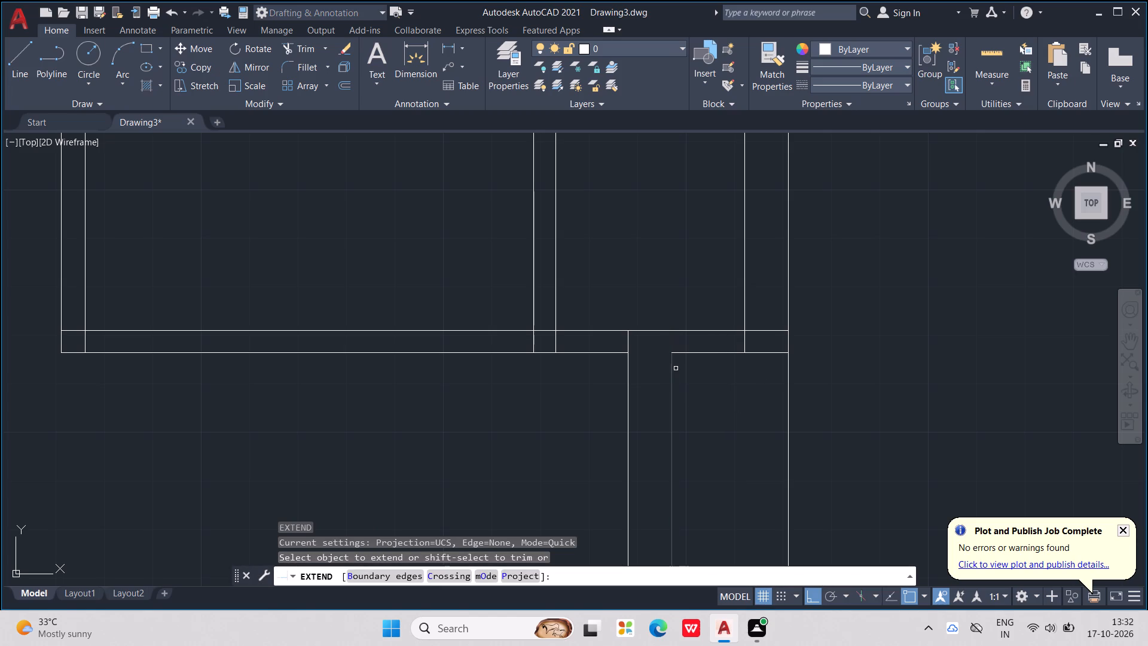
left_click(673, 373)
key("Escape")
key("Escape")
key("Escape")
key("Escape")
key("Escape")
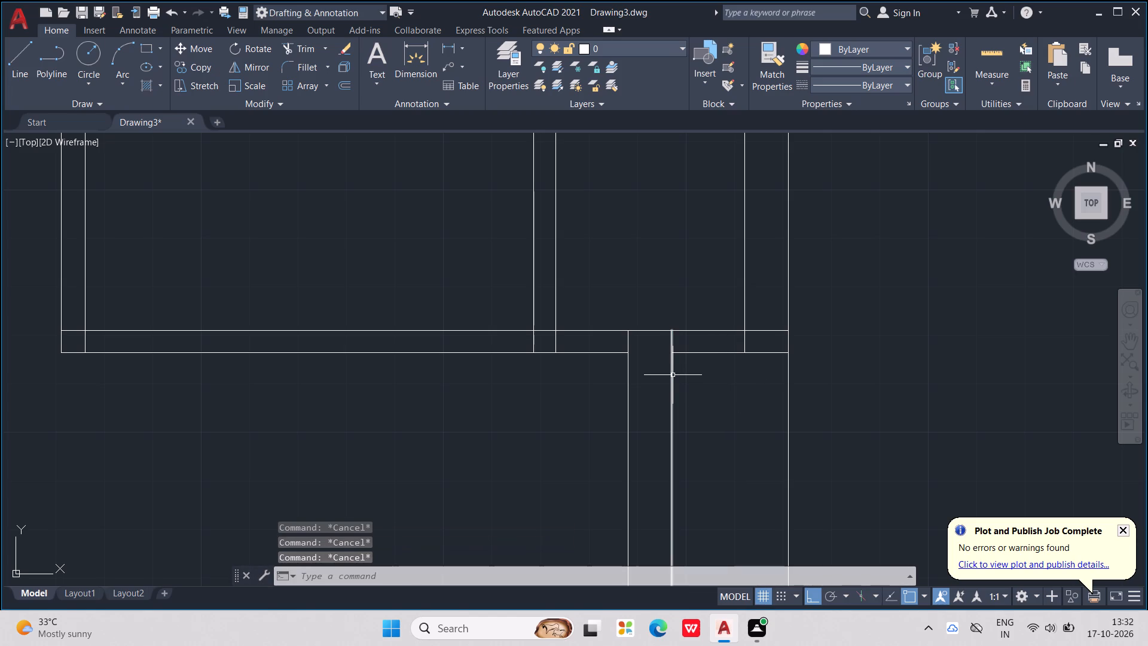
Trim the projection's lower wall lines between the building wall and the projection's outer wall, including the line crossing that outer wall.
type("TR")
key("Return")
left_click_drag(712, 318, 713, 331)
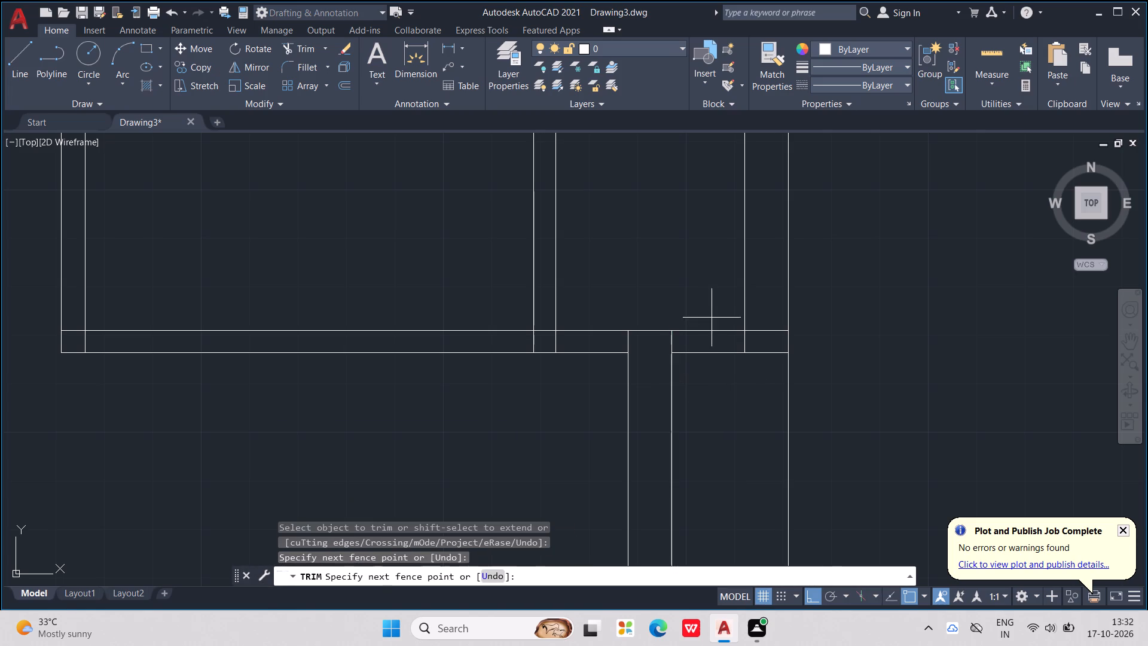
left_click_drag(713, 331, 722, 382)
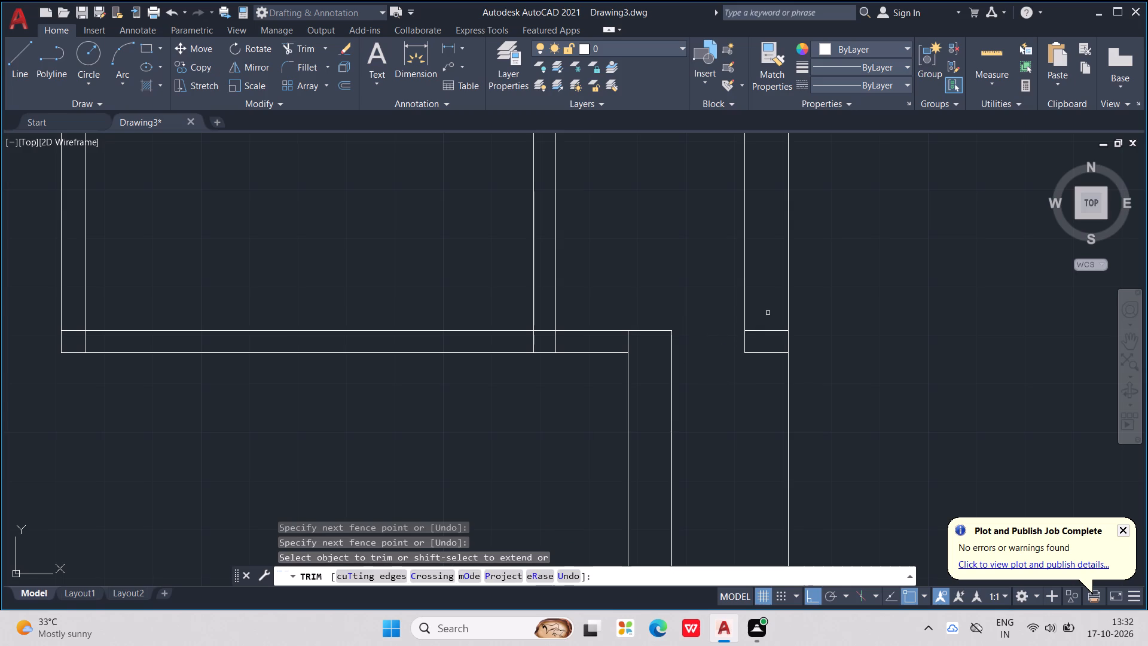
left_click_drag(771, 318, 771, 334)
Trim the leftover line segments where the room's lower wall meets the building's right wall and the vertical partition.
middle_click_drag(650, 297, 688, 310)
scroll(687, 309, "down", 1)
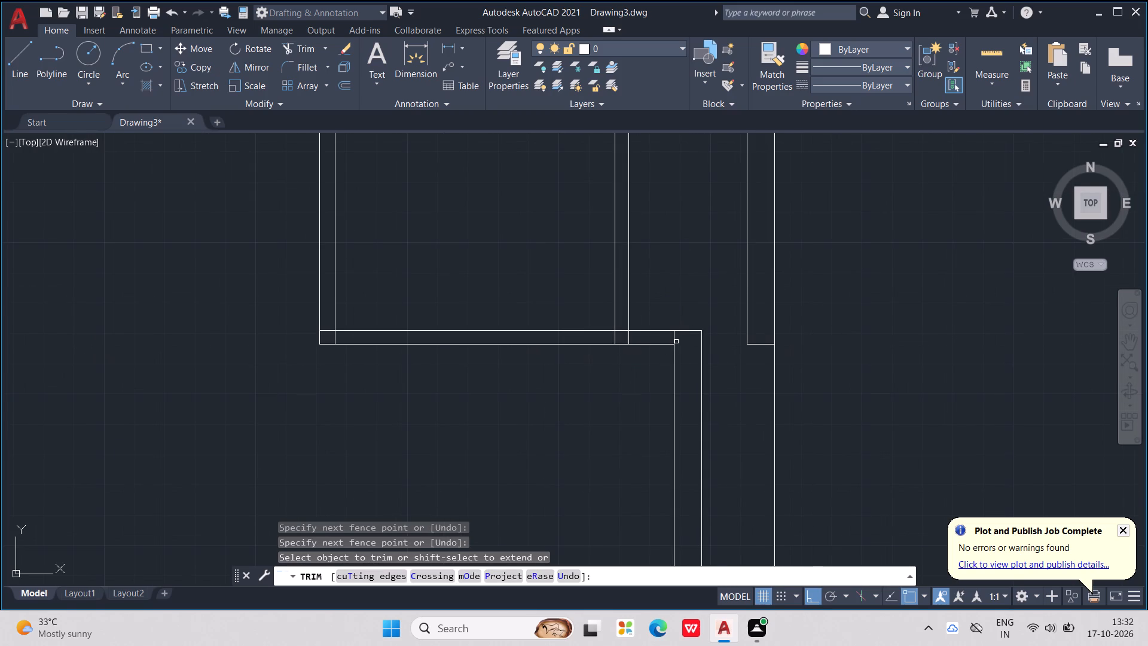
scroll(673, 339, "up", 2)
left_click(671, 338)
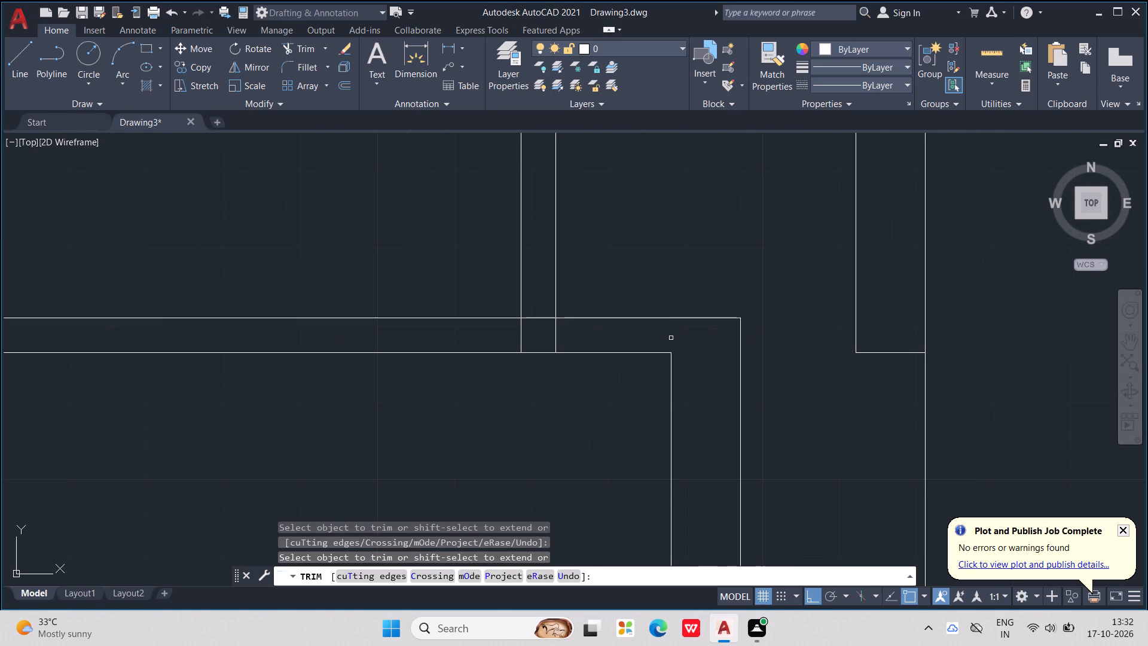
left_click_drag(597, 332, 518, 340)
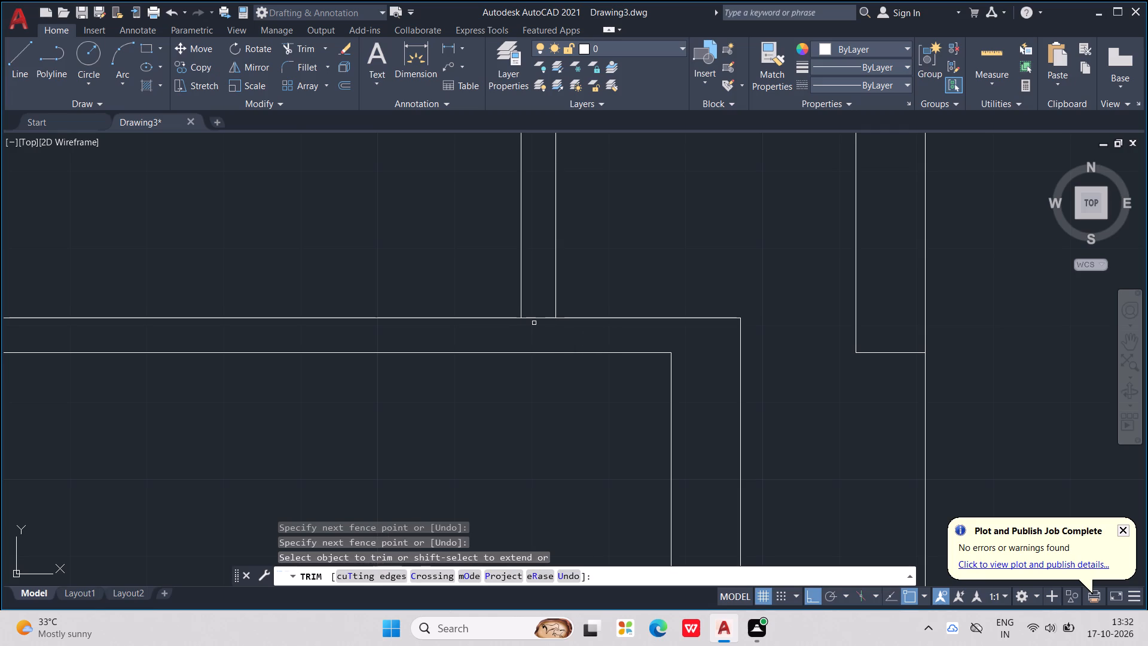
left_click(535, 317)
scroll(535, 317, "down", 2)
middle_click_drag(535, 317, 575, 441)
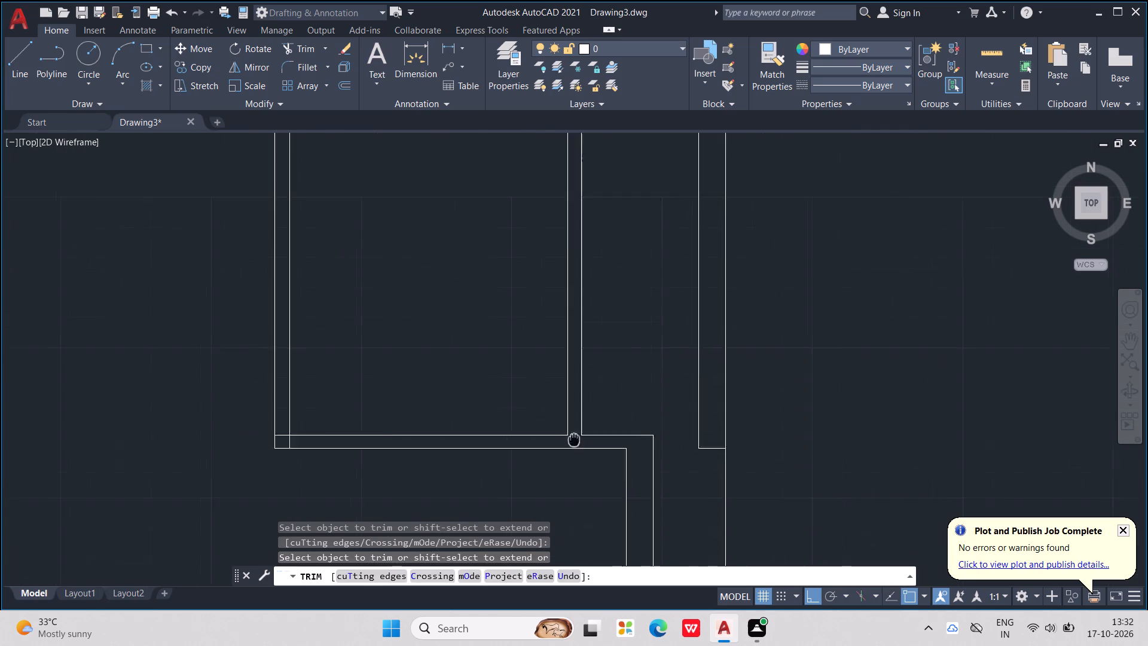
middle_click_drag(575, 441, 578, 447)
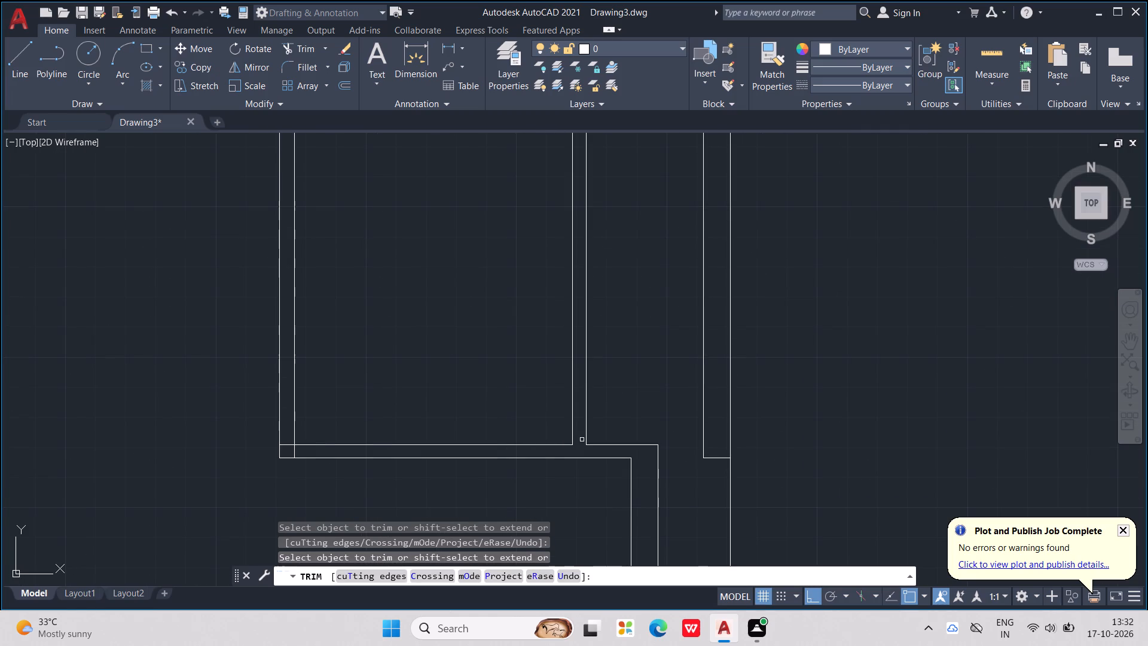
key("Escape")
key("Escape")
key("Escape")
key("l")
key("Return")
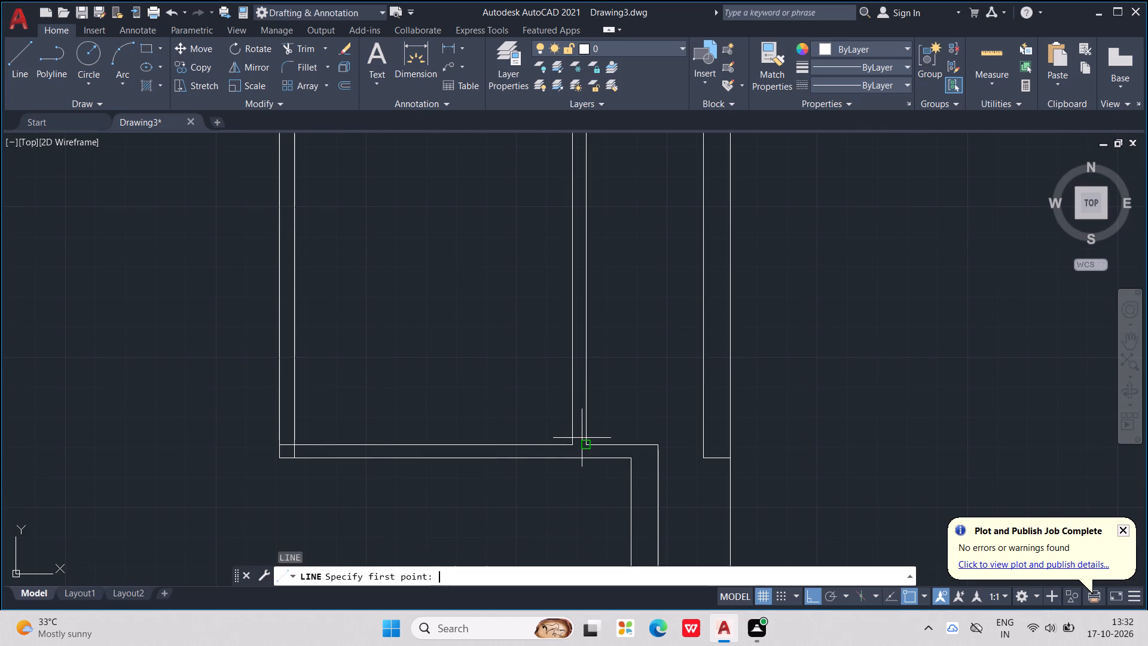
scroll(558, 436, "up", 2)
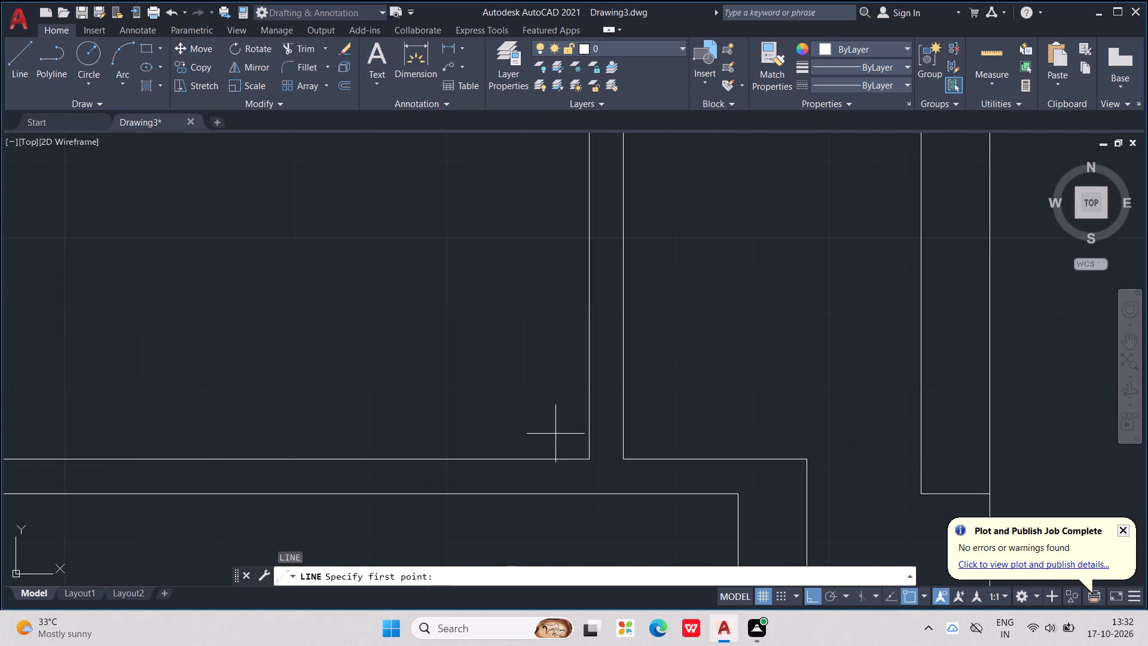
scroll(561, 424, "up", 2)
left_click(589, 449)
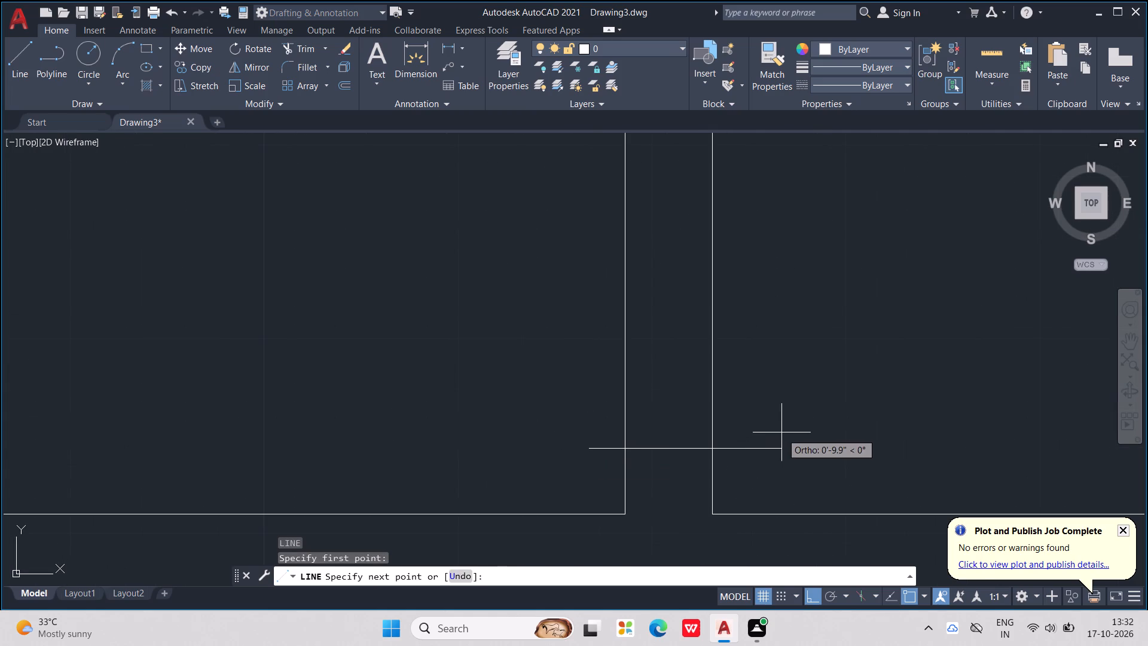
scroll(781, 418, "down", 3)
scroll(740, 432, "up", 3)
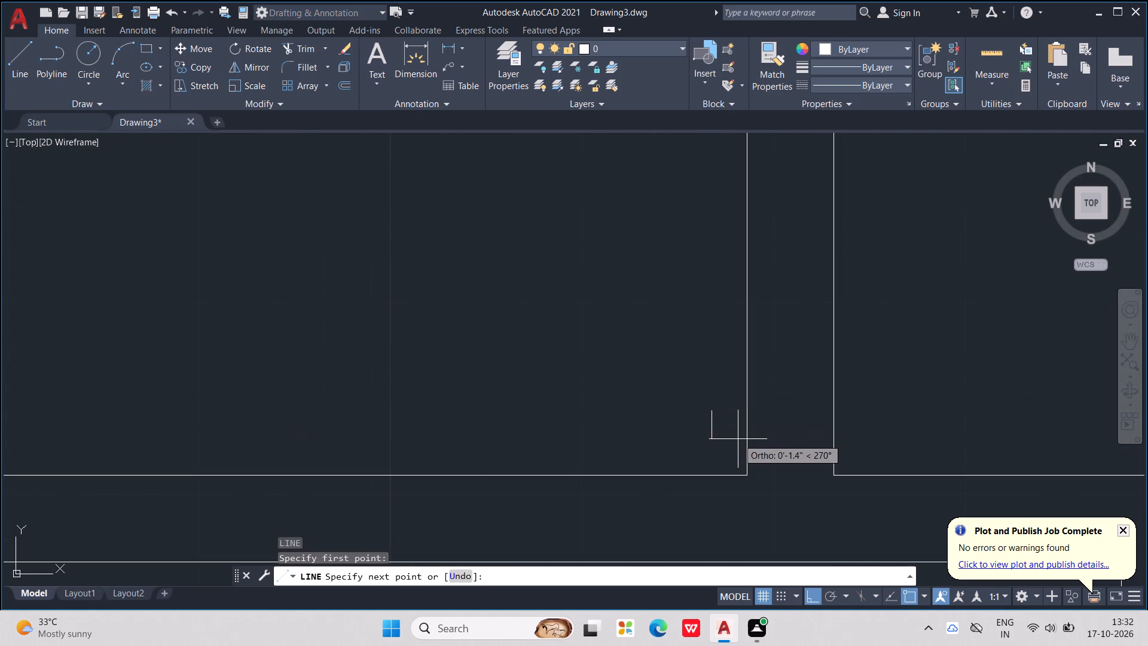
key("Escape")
Draw a horizontal line about 11" long across the vertical partition, just above the room's lower wall.
key("l")
key("Return")
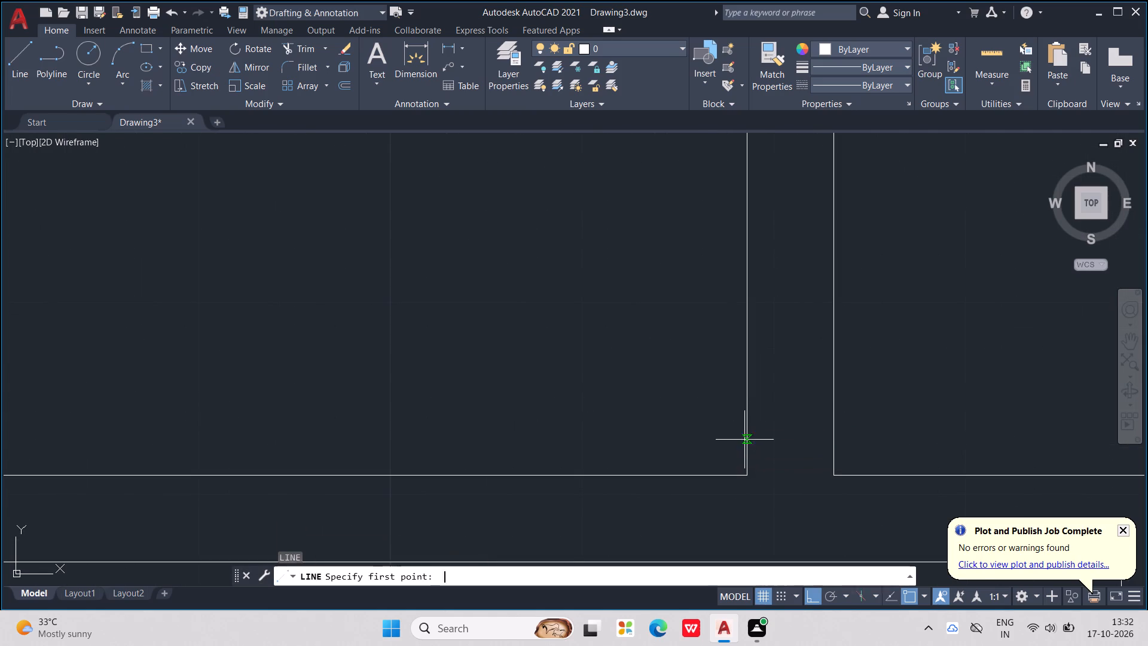
scroll(745, 432, "down", 2)
left_click(729, 435)
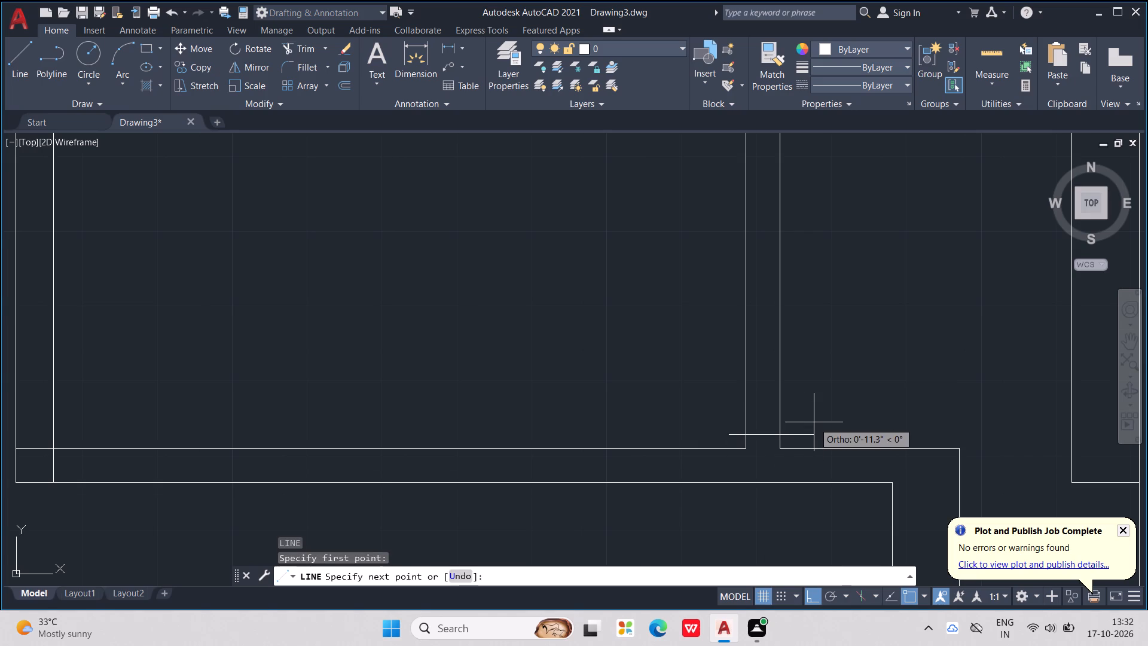
left_click(814, 422)
key("Escape")
key("Escape")
key("Escape")
key("Escape")
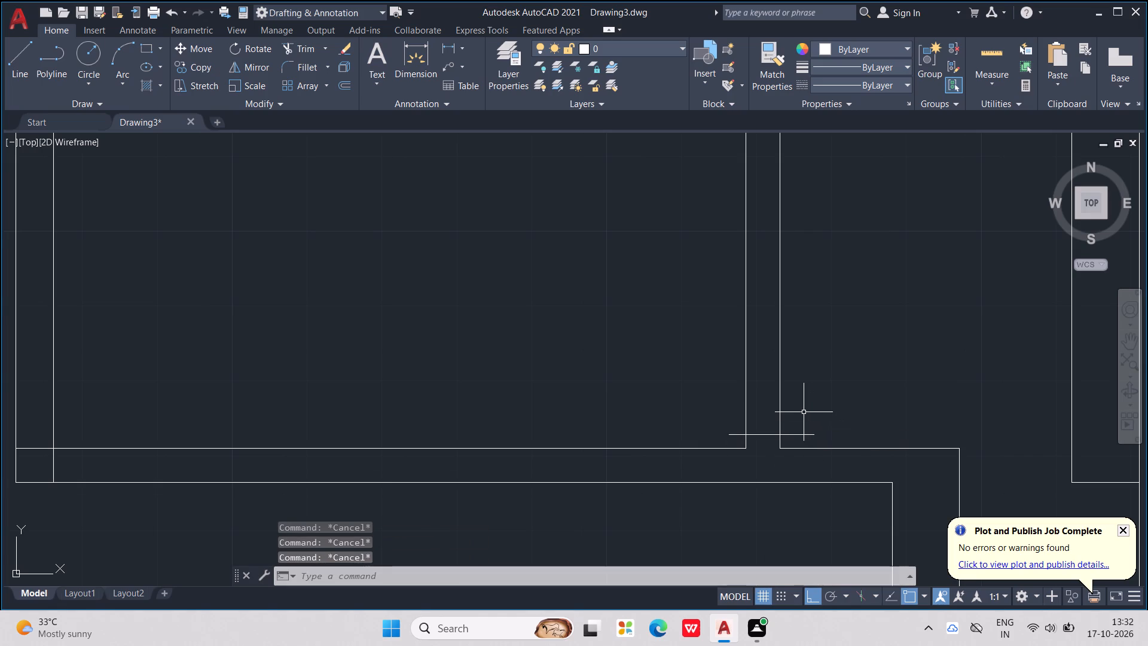
Offset the short horizontal line across the partition 2' upward.
type("OFF")
key("Return")
type("2'")
key("Return")
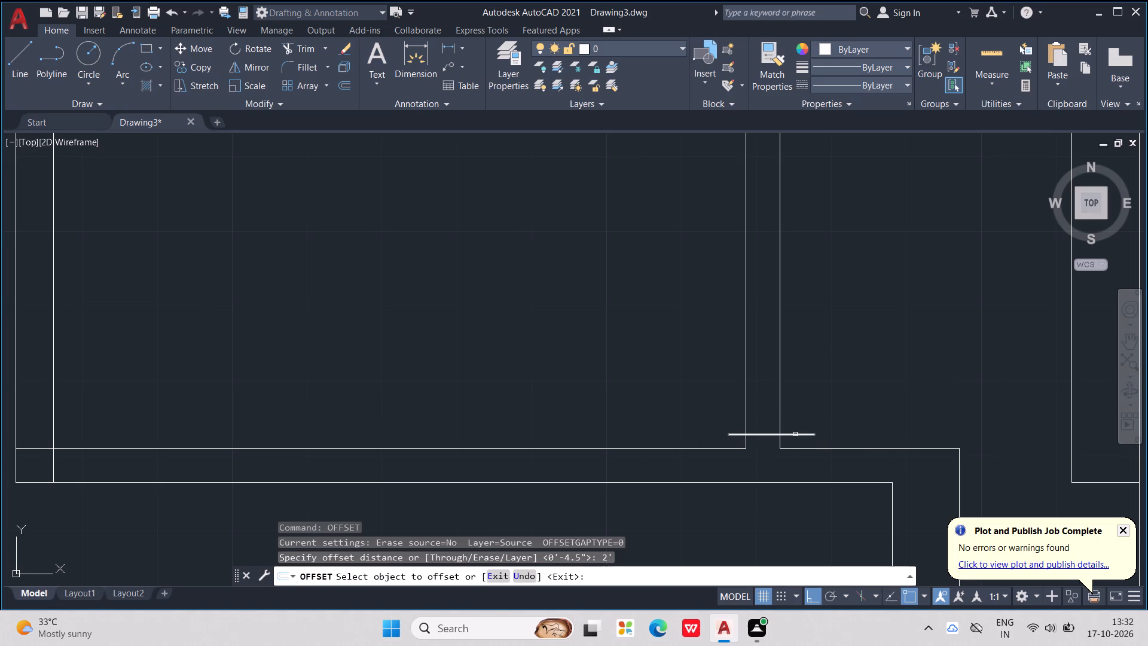
left_click(795, 434)
left_click(785, 394)
scroll(766, 311, "down", 2)
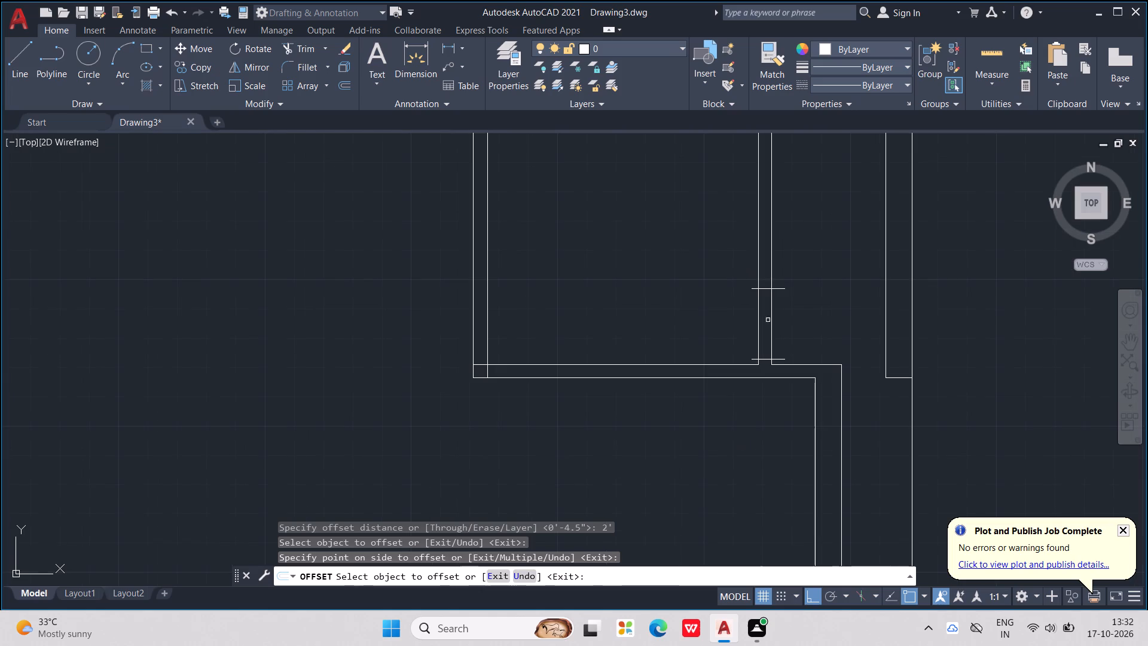
Trim both vertical partition lines between the two short horizontal lines to open the 2' doorway.
scroll(817, 299, "down", 1)
middle_click_drag(817, 299, 732, 443)
scroll(817, 299, "down", 1)
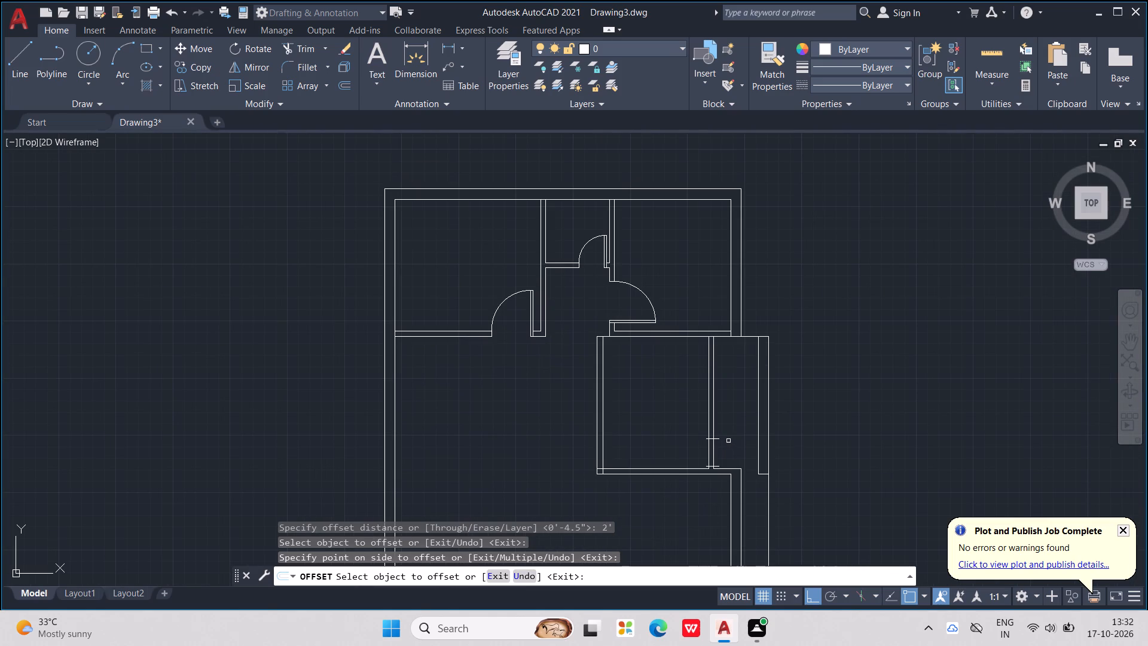
key("Escape")
key("Escape")
key("Escape")
key("Escape")
key("Escape")
key("Escape")
key("Escape")
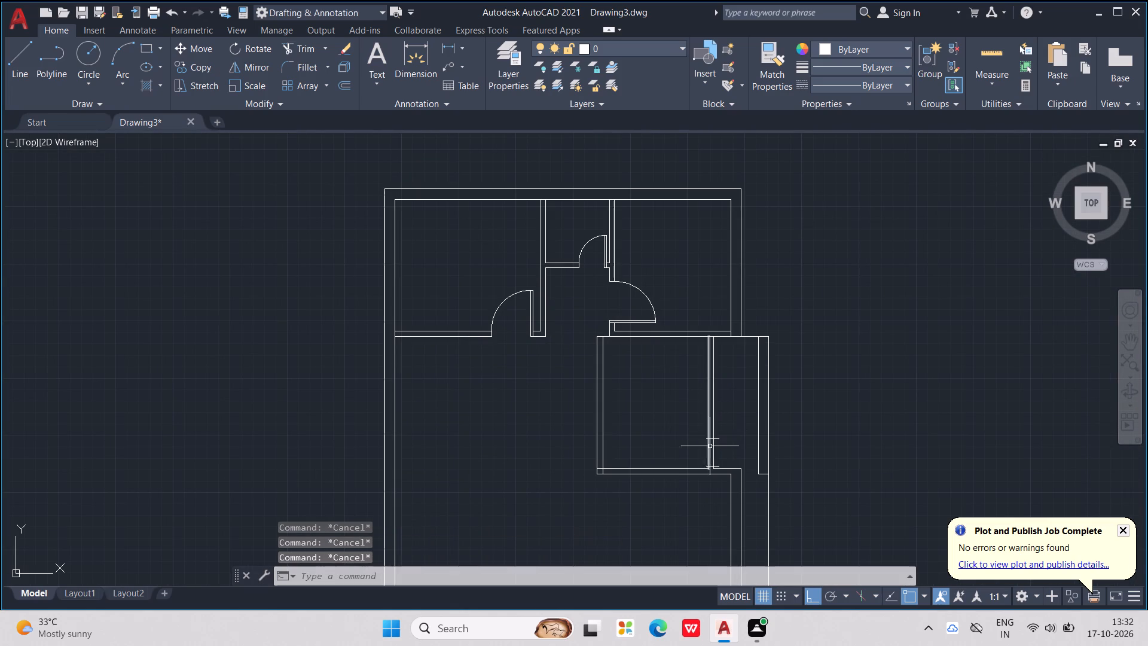
scroll(710, 447, "up", 2)
type("TR")
key("Return")
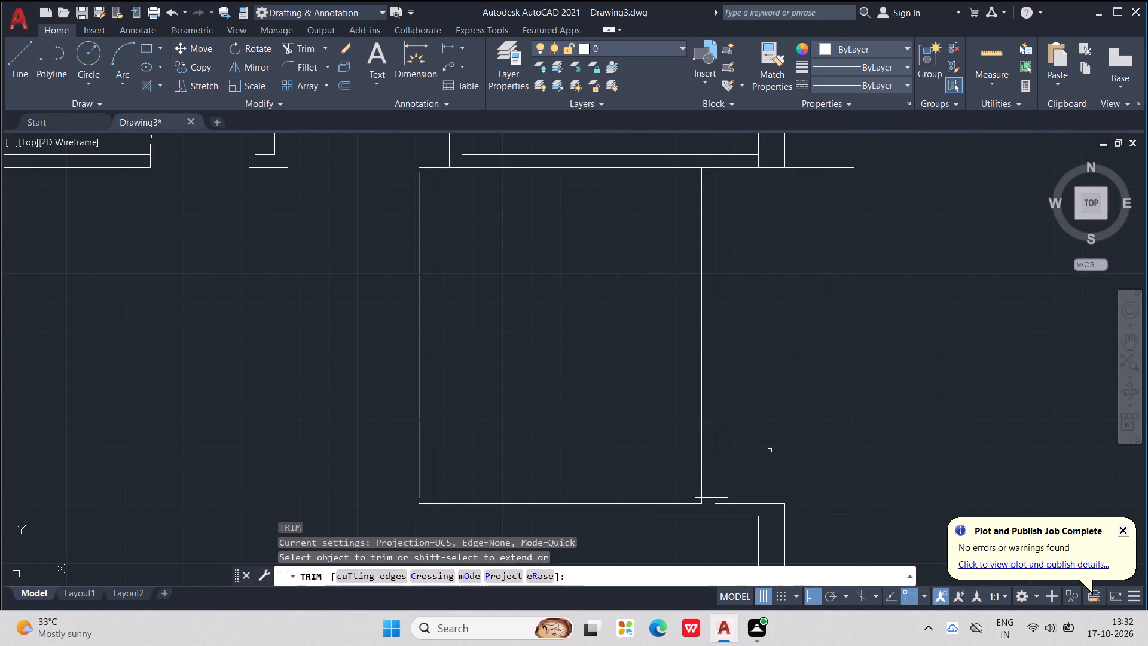
left_click_drag(771, 453, 657, 476)
Trim the ends of both short horizontal lines that overhang the partition faces on either side of the doorway.
scroll(676, 450, "up", 2)
left_click(726, 397)
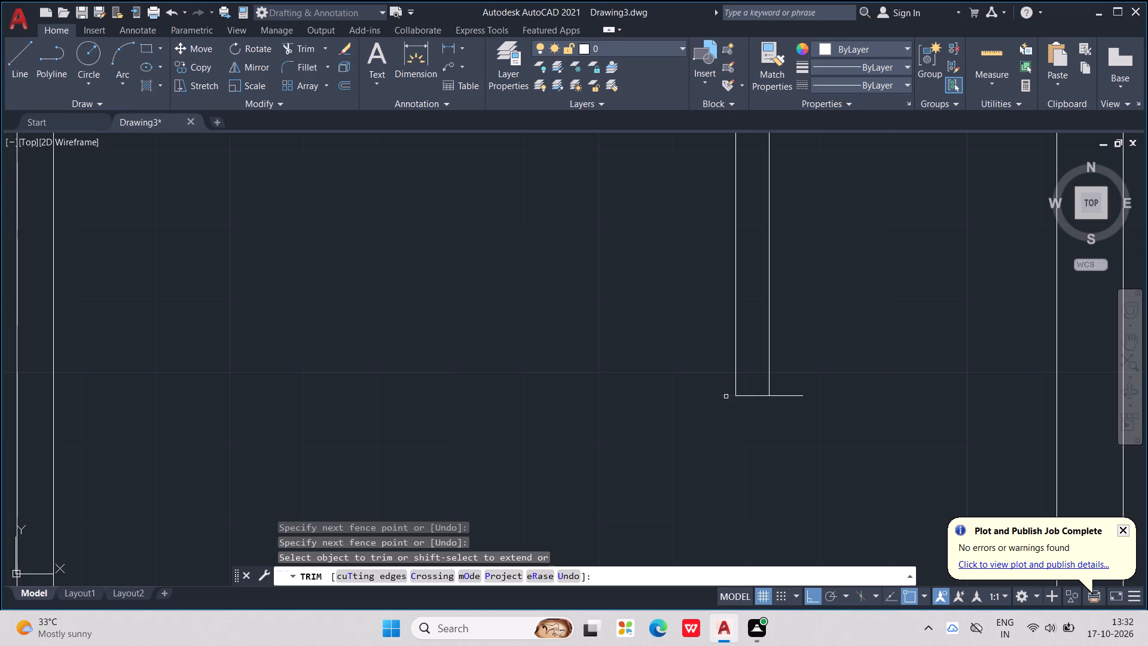
left_click_drag(797, 402, 790, 384)
scroll(789, 376, "down", 3)
scroll(785, 428, "up", 2)
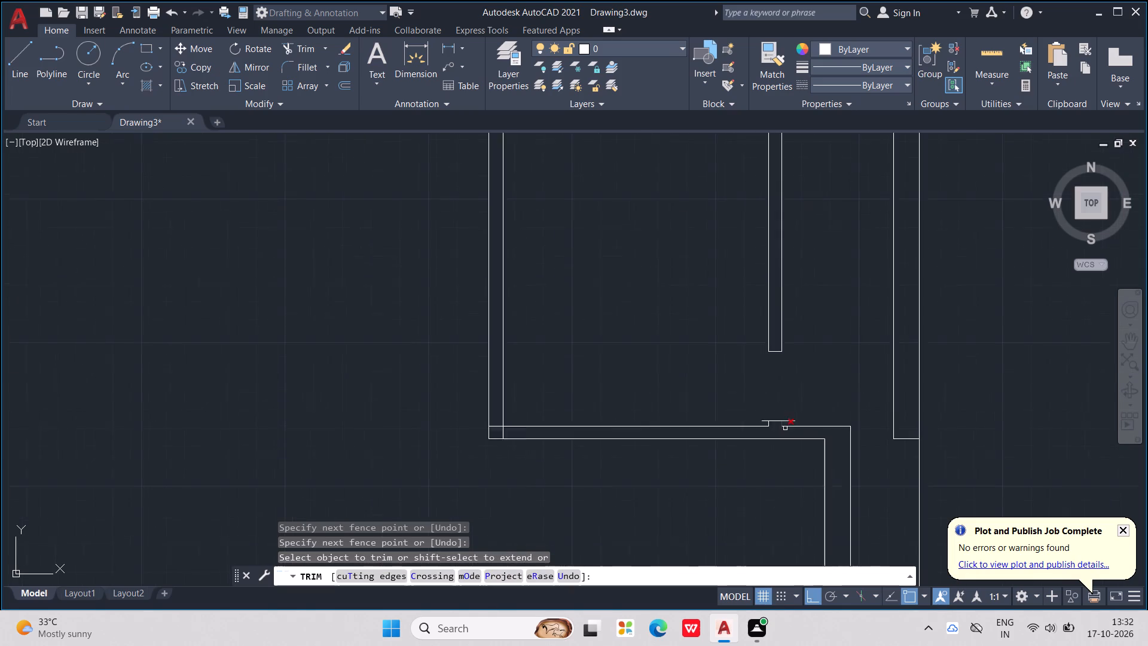
left_click(792, 416)
scroll(784, 416, "up", 3)
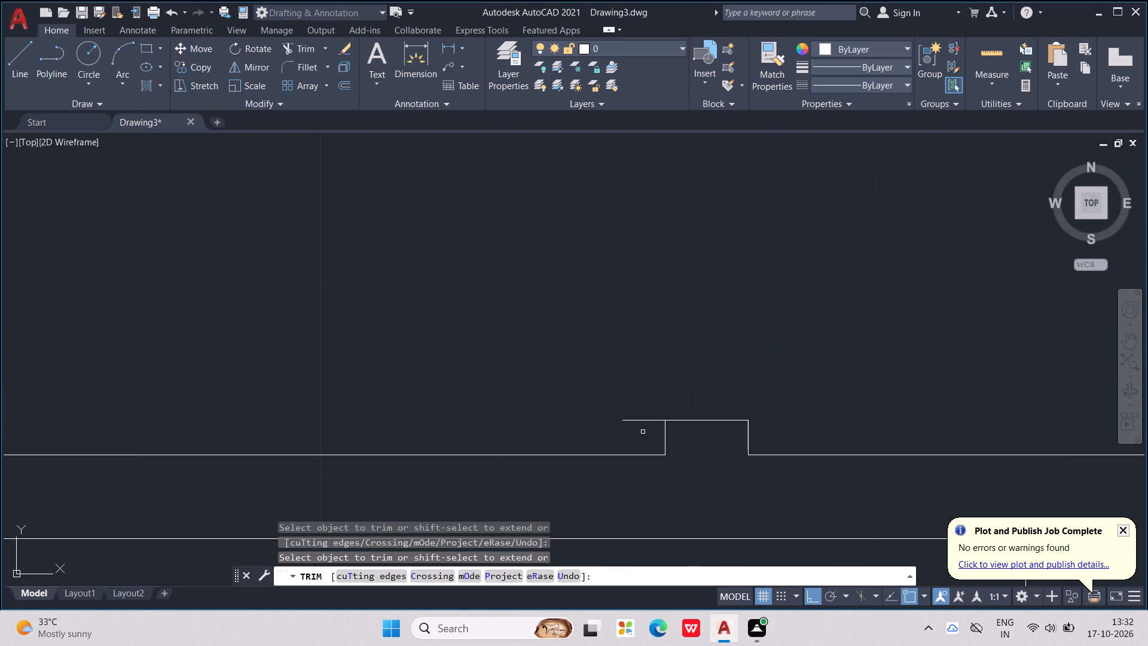
left_click_drag(642, 432, 637, 412)
key("Escape")
key("Escape")
key("Escape")
key("Escape")
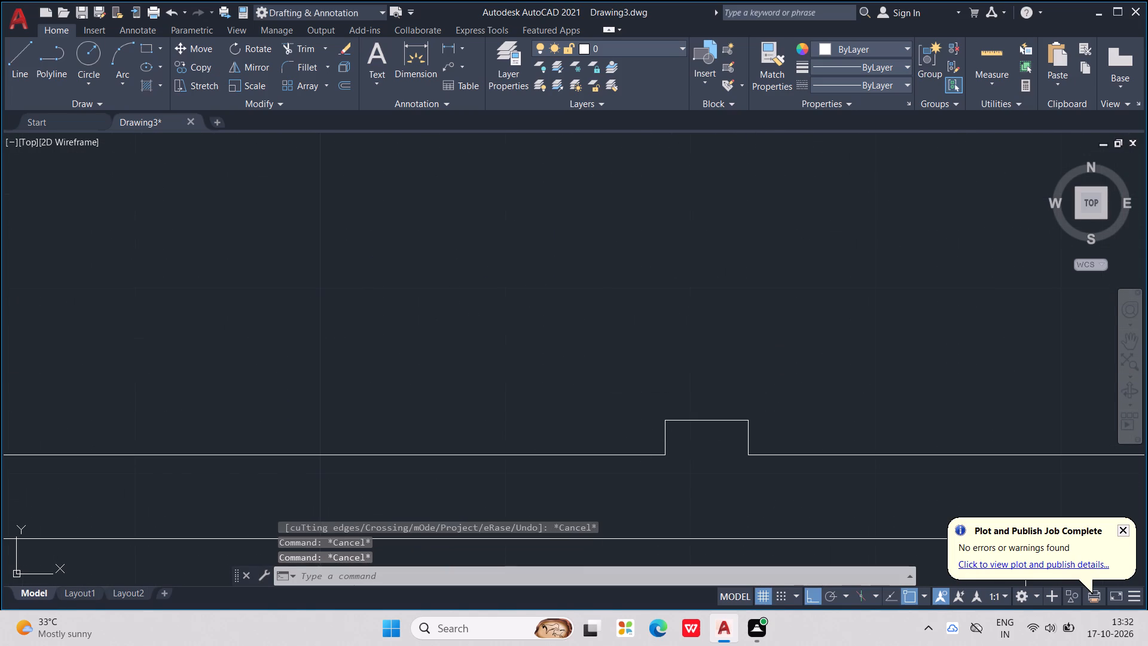
key("Escape")
key("Escape")
scroll(640, 392, "down", 5)
key("Escape")
key("Escape")
key("Escape")
key("Escape")
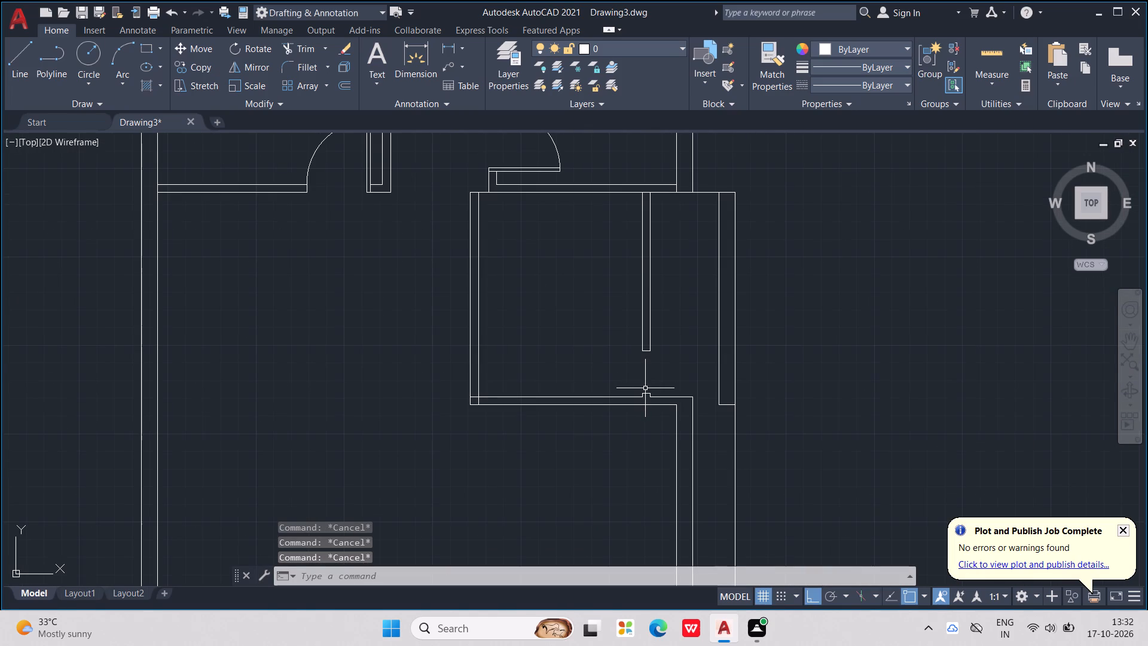
Draw the door leaf's lower edge 1.5' from the lower partition stub's top-right corner toward the projection, after trying and undoing 2' and 1.5".
key("l")
key("Return")
scroll(657, 393, "up", 4)
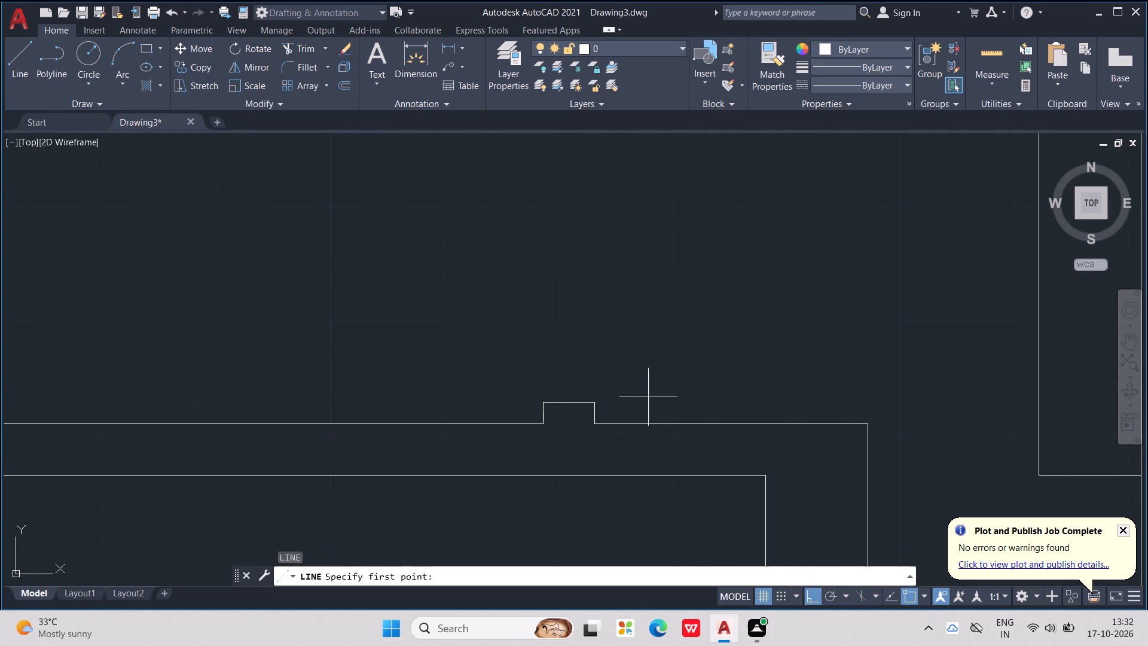
left_click(597, 404)
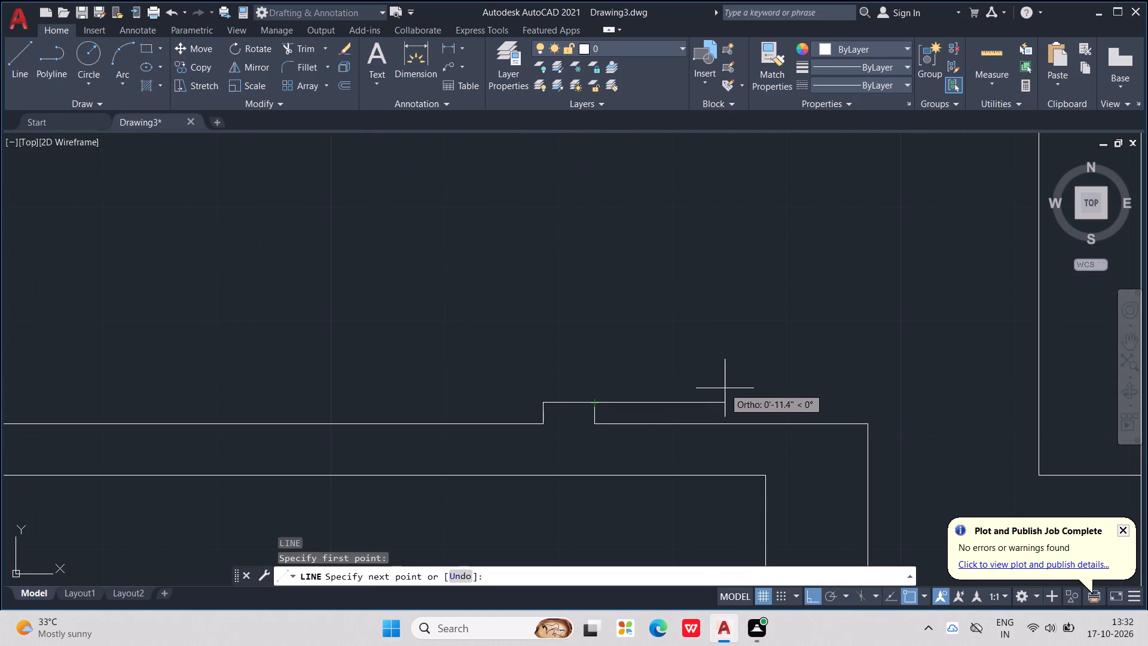
type("2'")
key("Return")
scroll(665, 306, "down", 2)
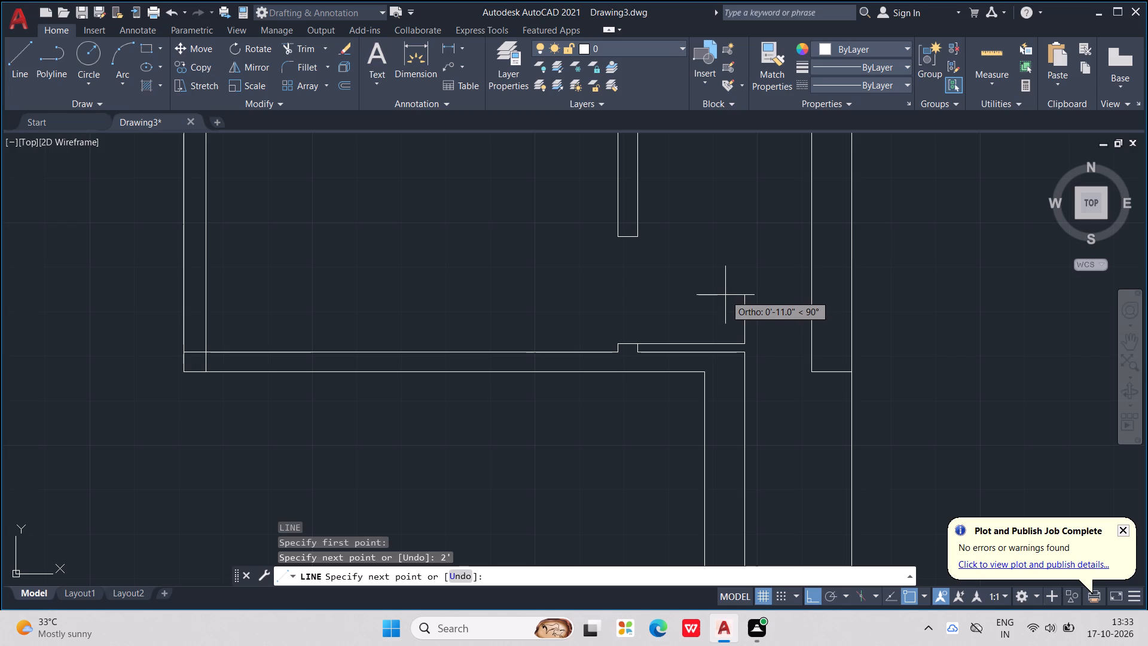
scroll(725, 294, "down", 2)
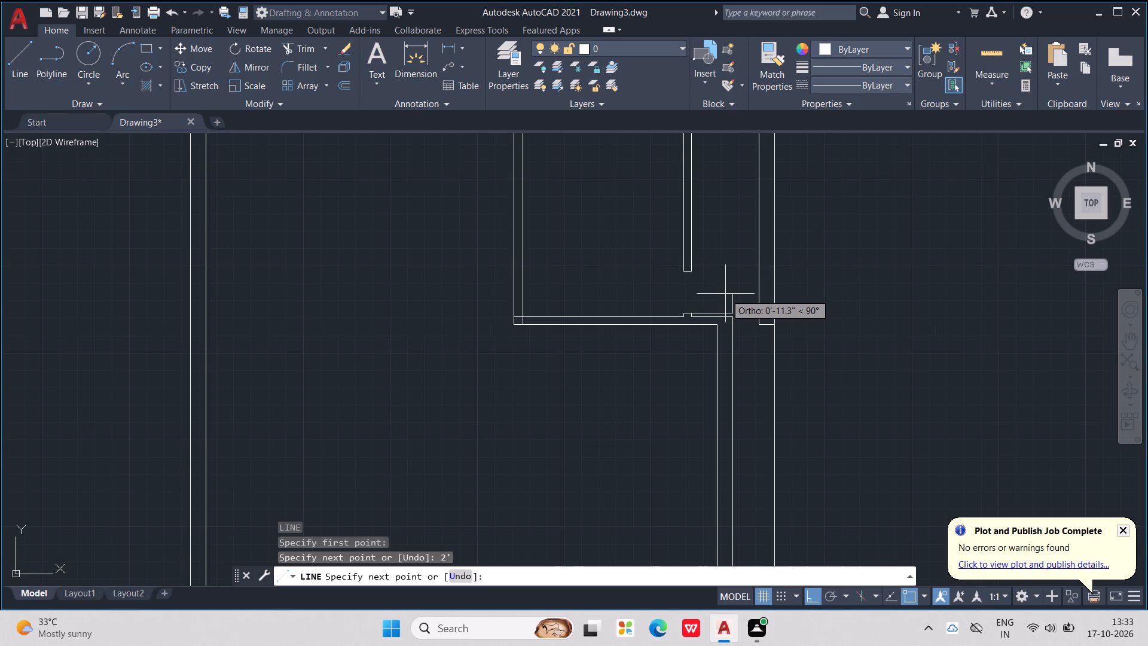
scroll(725, 294, "down", 2)
scroll(725, 294, "up", 2)
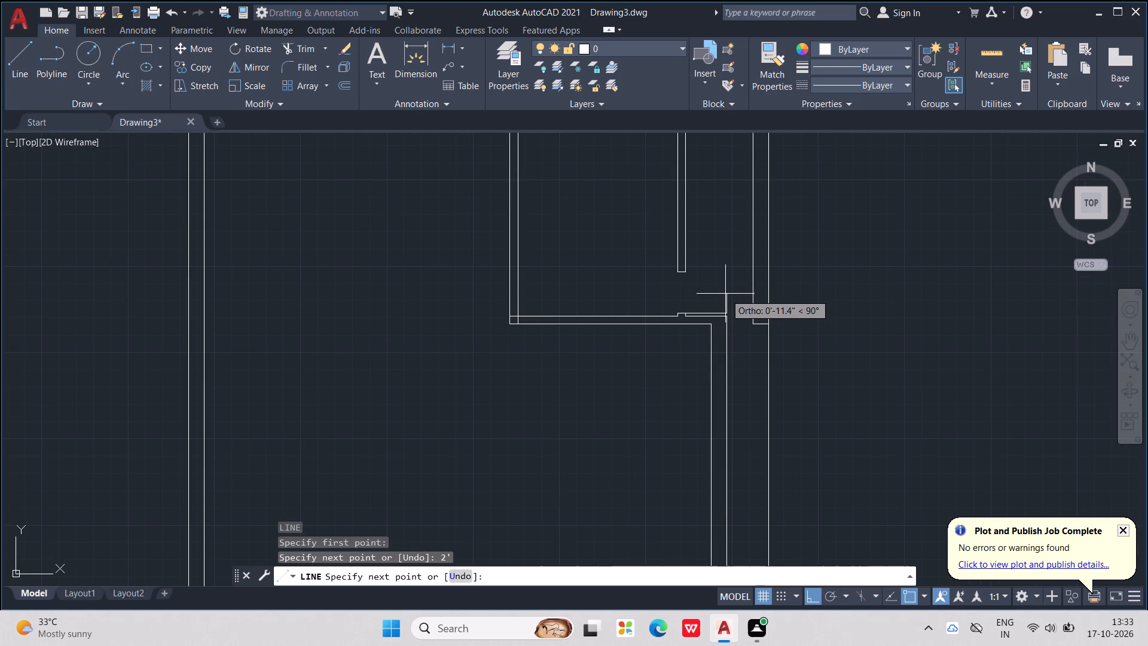
key("ctrl+z")
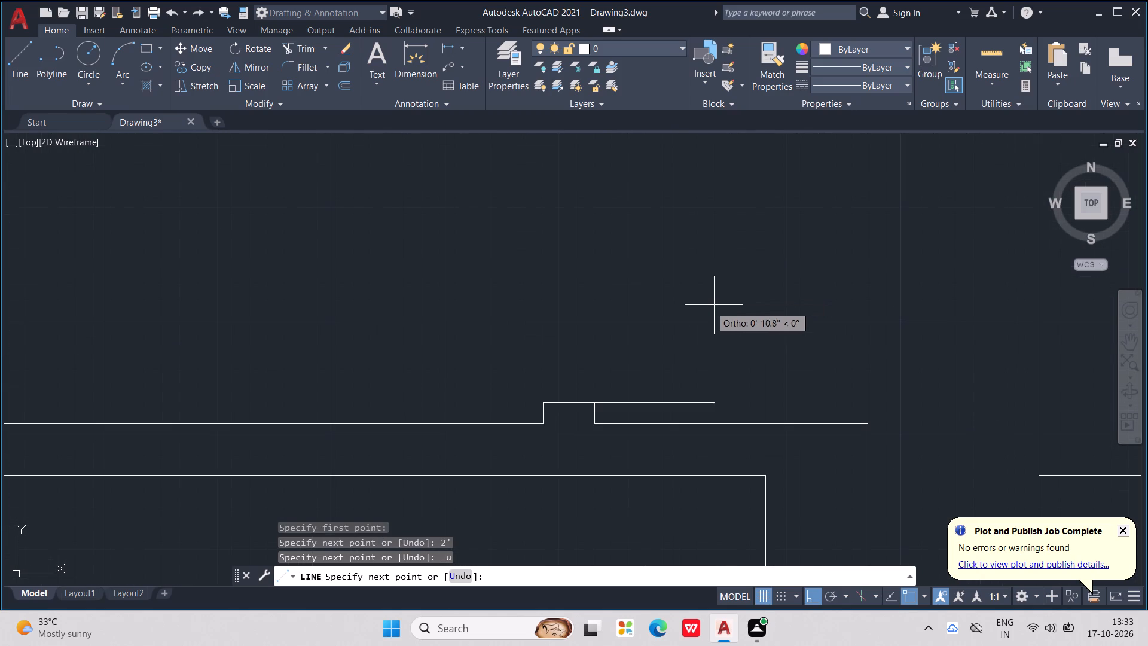
type("1.5")
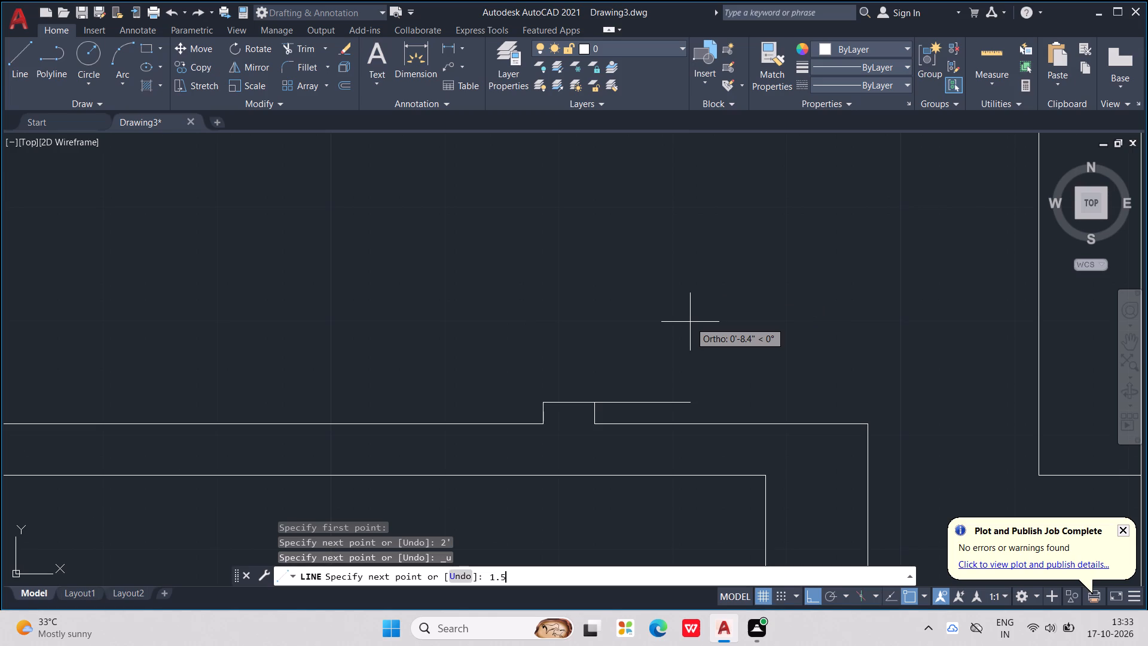
key("shift+quotedbl")
key("Return")
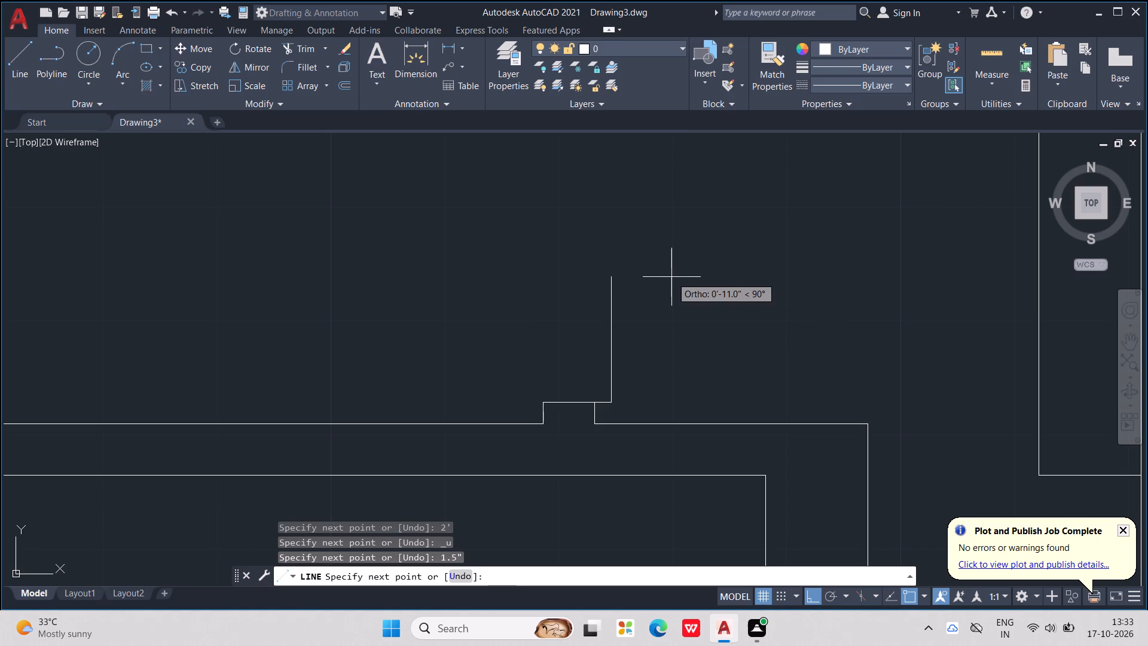
key("ctrl+z")
type("1.5'")
key("Return")
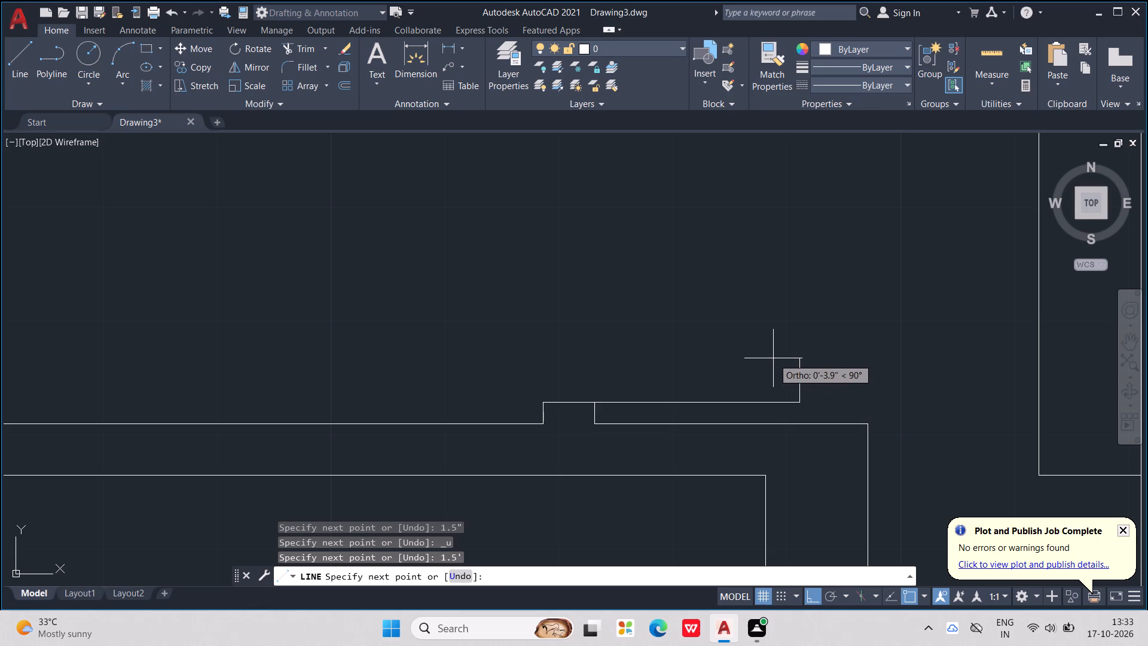
Complete the door leaf outline: 2" upward, back level with the stub's far face, and down to the stub's top-left corner.
type("2\"")
key("Return")
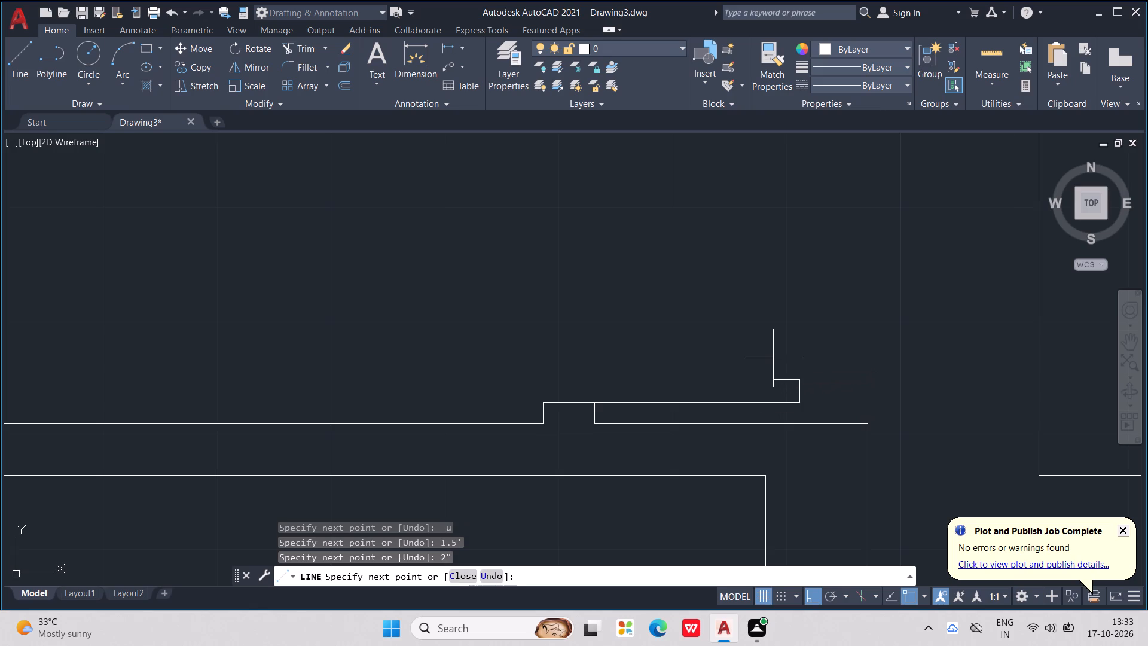
scroll(607, 389, "up", 3)
scroll(554, 383, "down", 2)
middle_click_drag(556, 383, 683, 357)
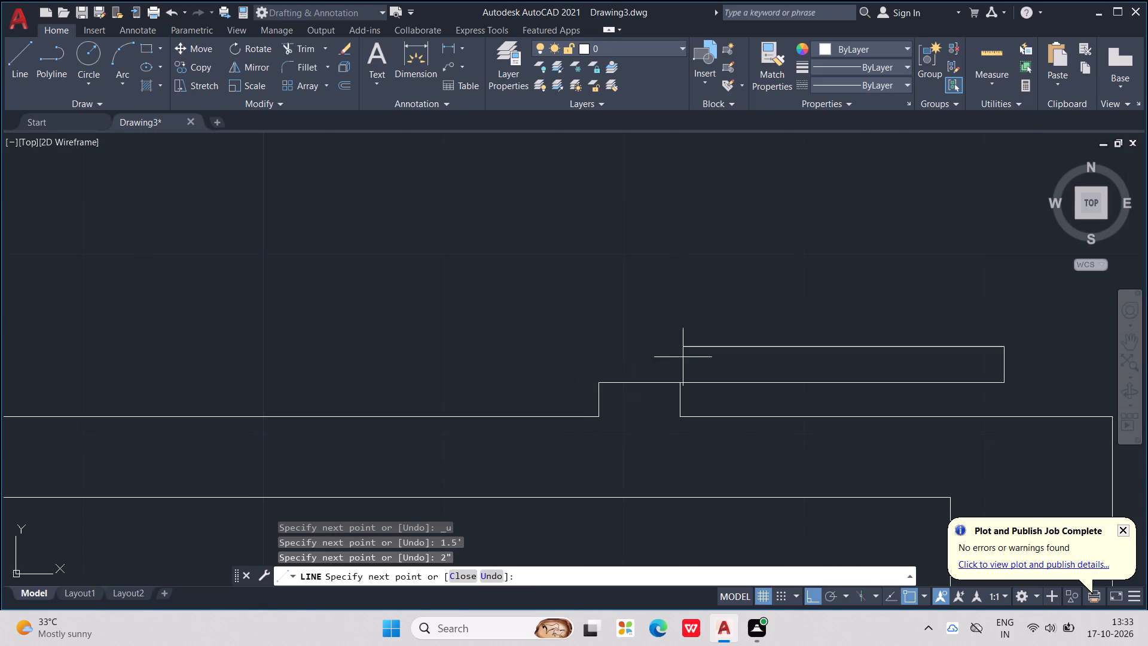
scroll(684, 357, "up", 2)
scroll(561, 375, "down", 5)
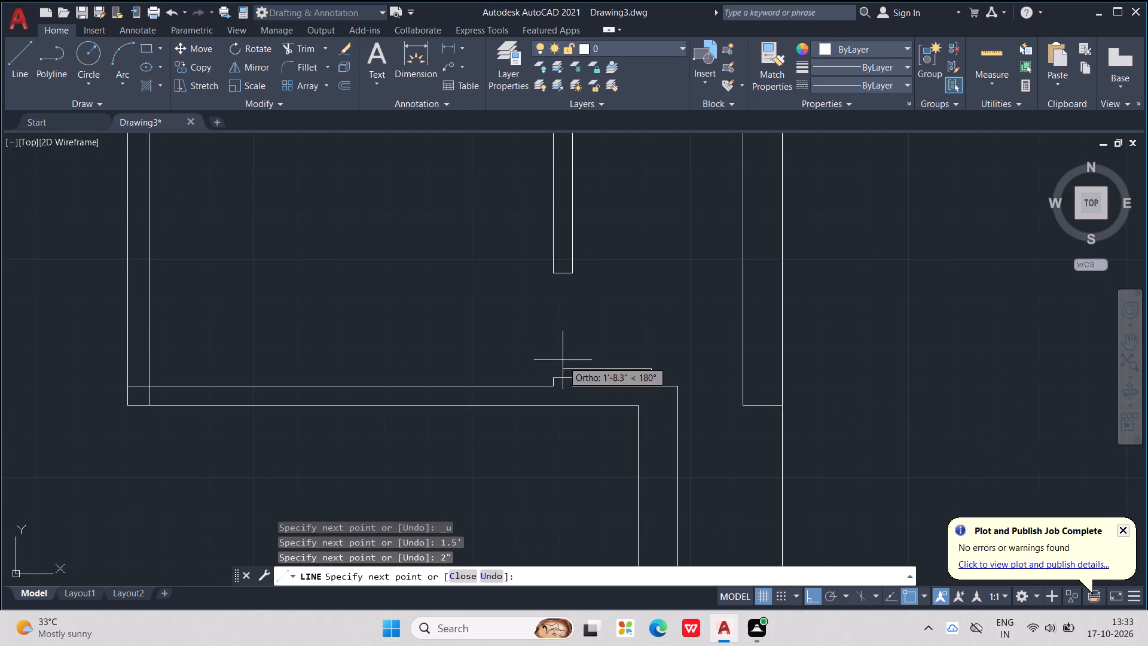
scroll(563, 352, "up", 2)
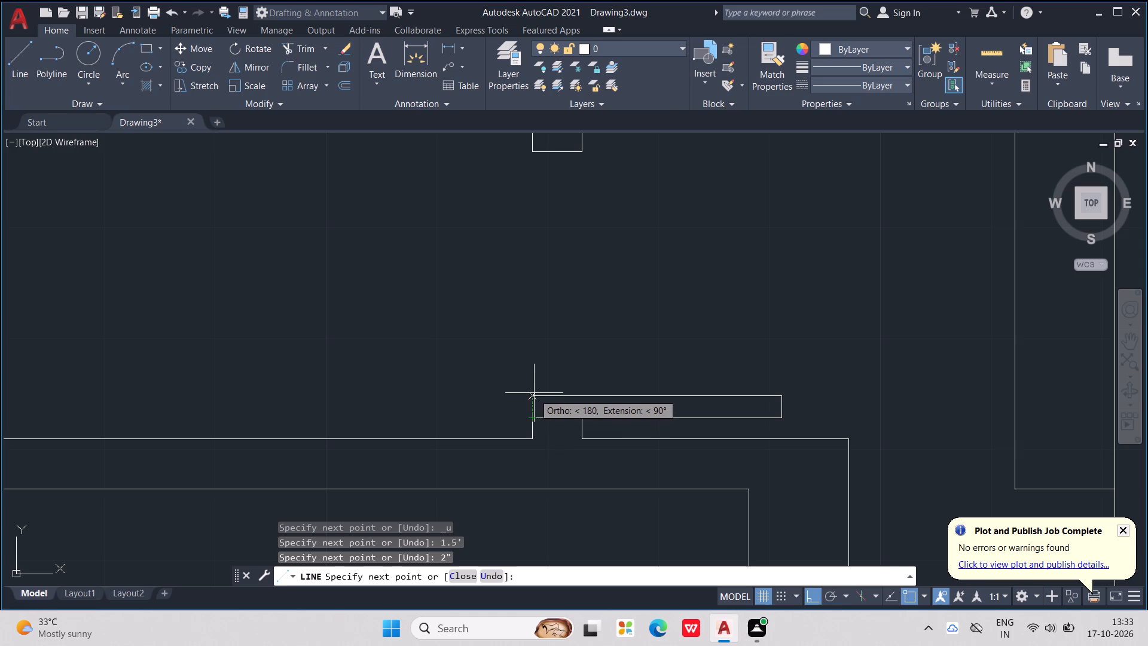
left_click(534, 393)
left_click(529, 422)
key("Escape")
key("Escape")
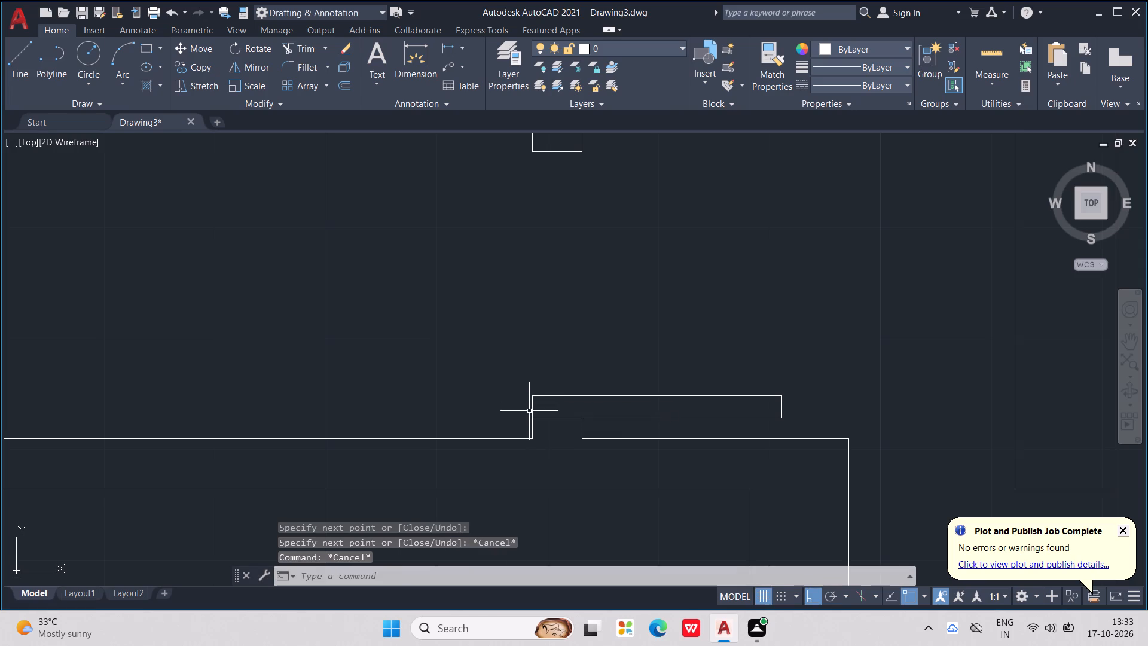
scroll(546, 382, "down", 3)
middle_click_drag(556, 376, 607, 417)
key("Escape")
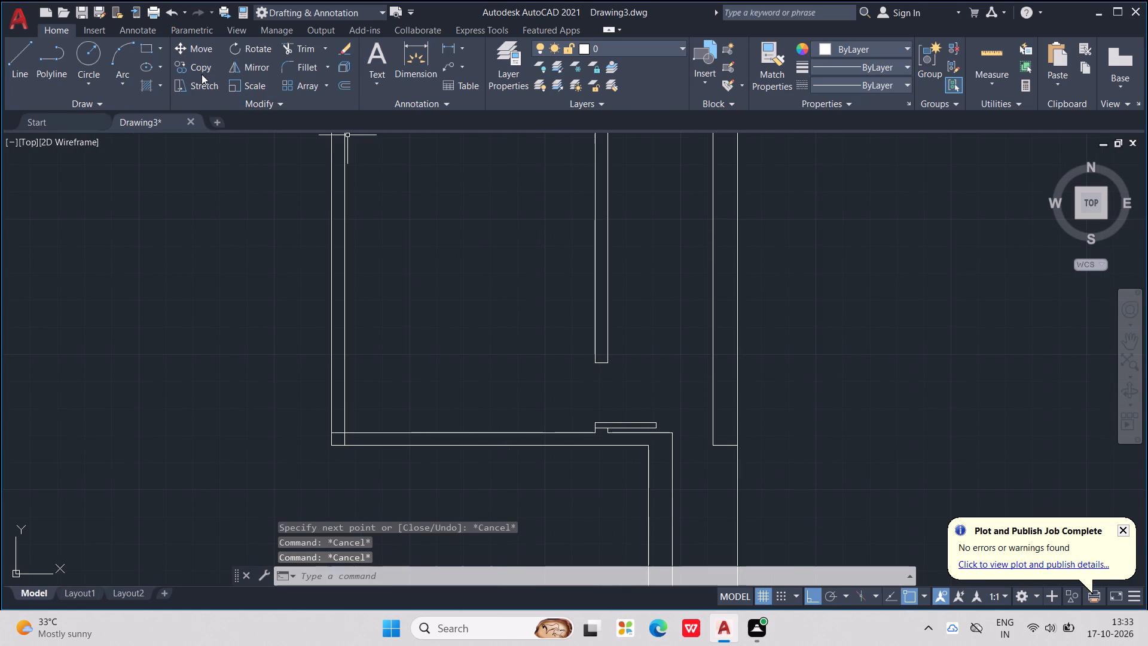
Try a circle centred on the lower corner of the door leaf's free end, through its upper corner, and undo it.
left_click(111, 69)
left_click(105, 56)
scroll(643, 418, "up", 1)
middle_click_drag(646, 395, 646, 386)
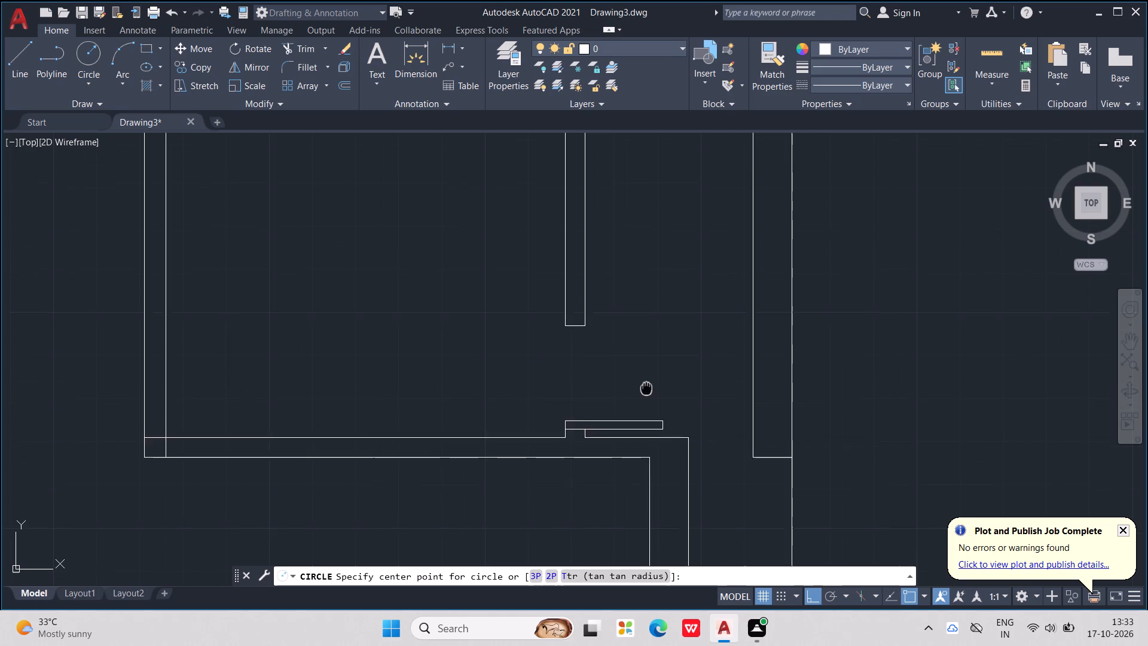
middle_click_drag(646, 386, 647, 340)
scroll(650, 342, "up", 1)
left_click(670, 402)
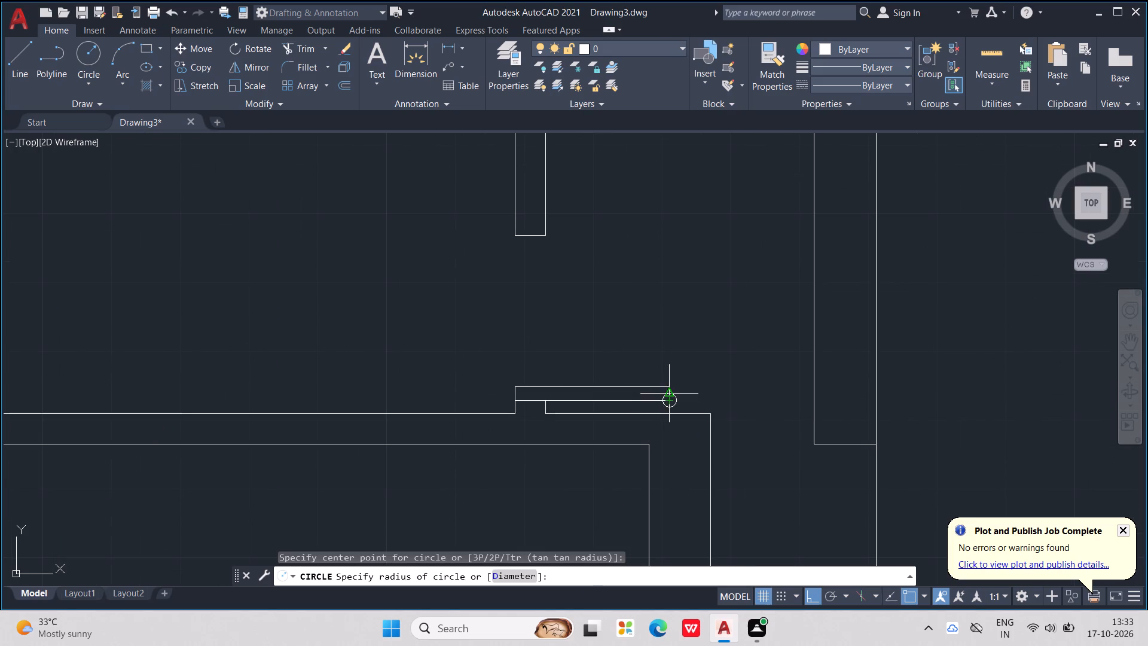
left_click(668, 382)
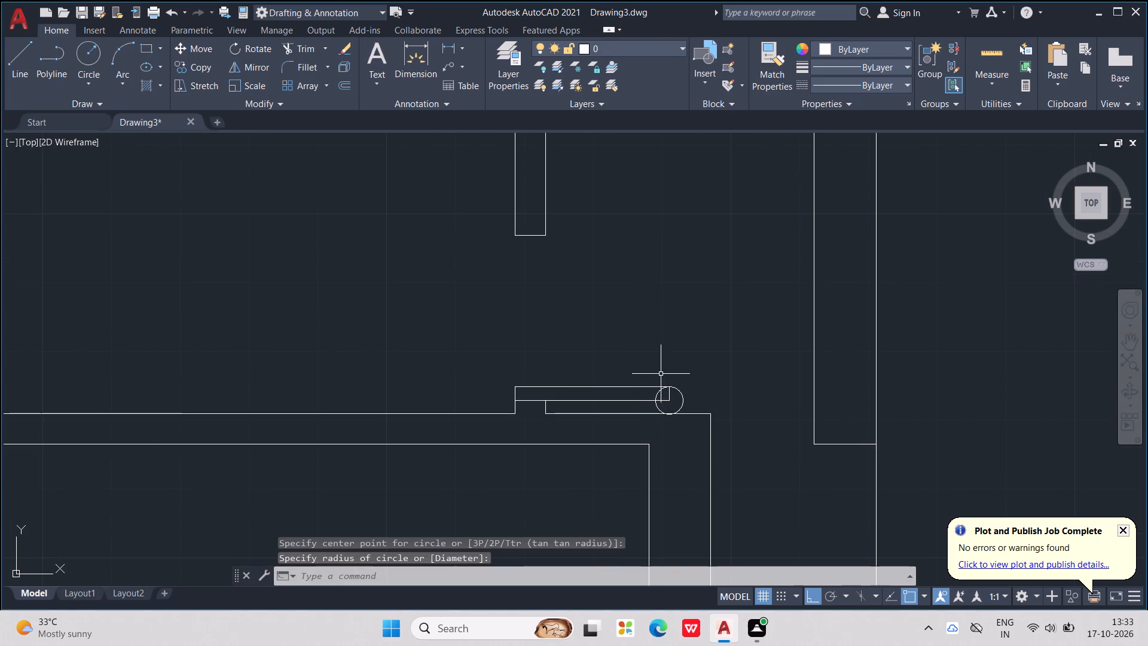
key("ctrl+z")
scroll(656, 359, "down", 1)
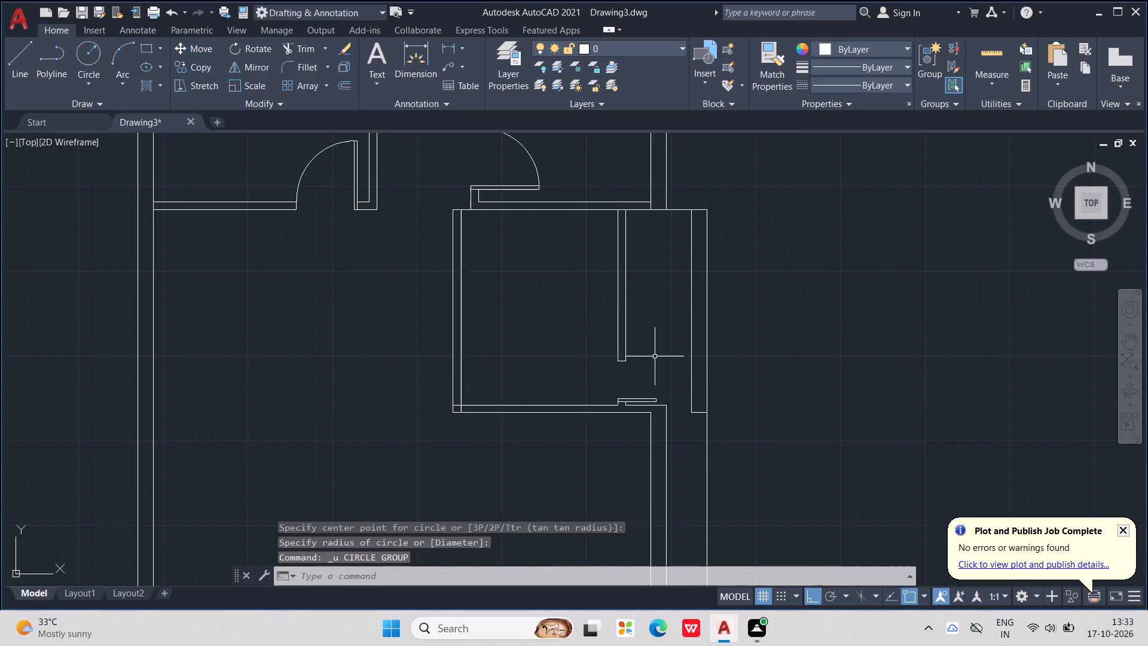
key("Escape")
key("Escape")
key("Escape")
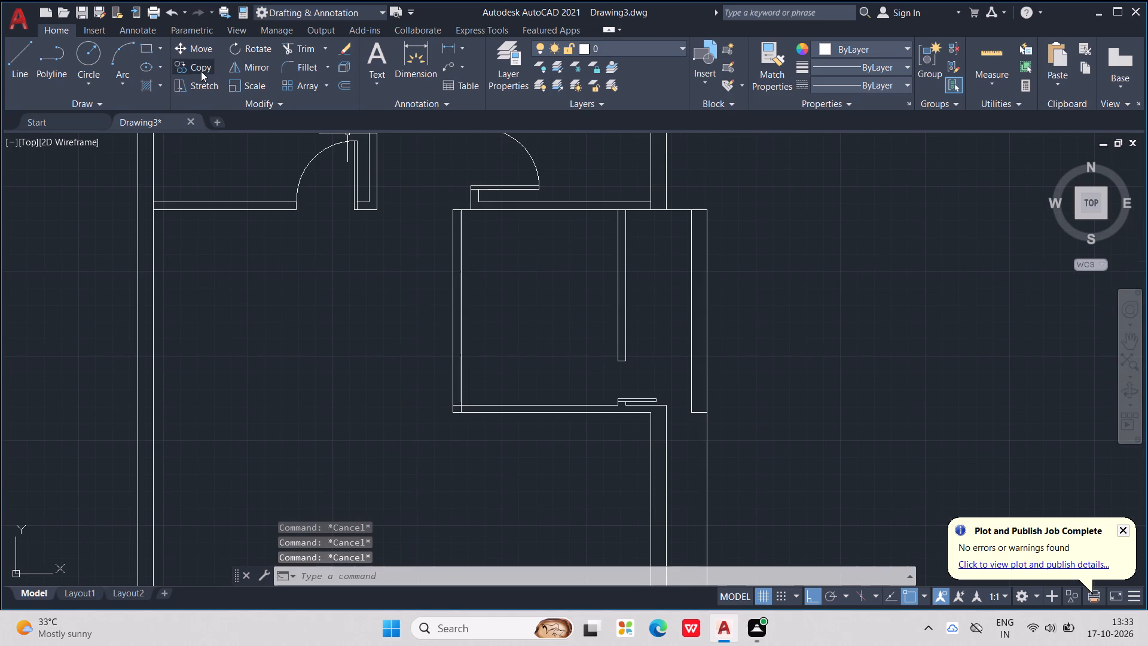
Draw the door swing as a three-point arc from the leaf's free end, through both its corners, to the upper partition's bottom-right corner.
left_click(118, 46)
scroll(676, 406, "up", 1)
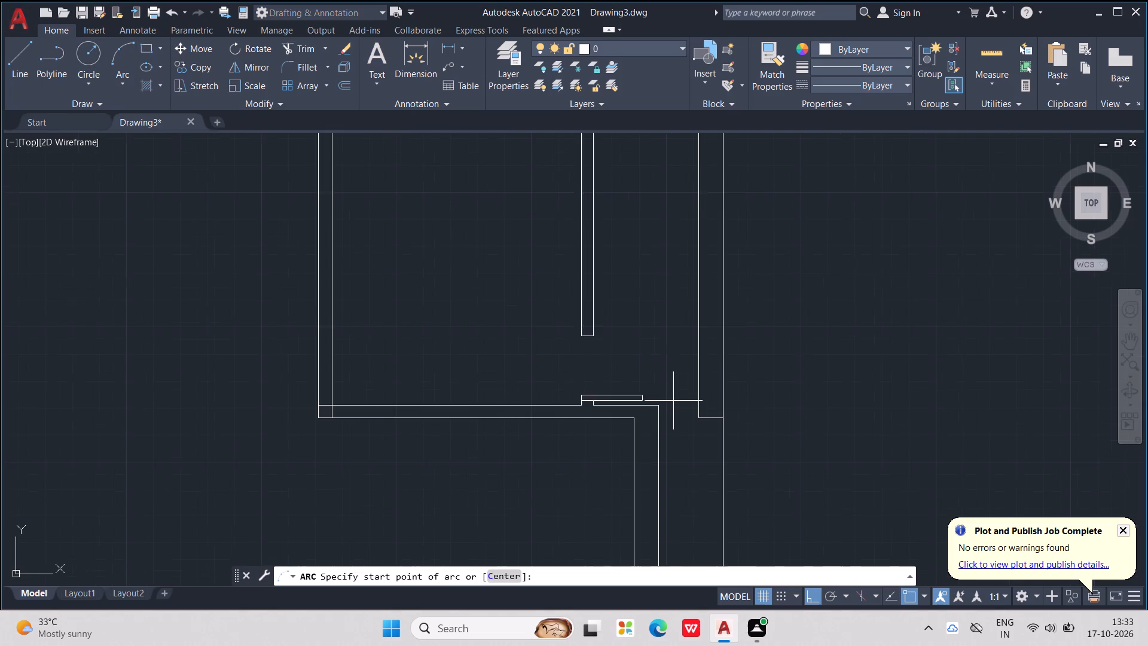
scroll(628, 406, "up", 3)
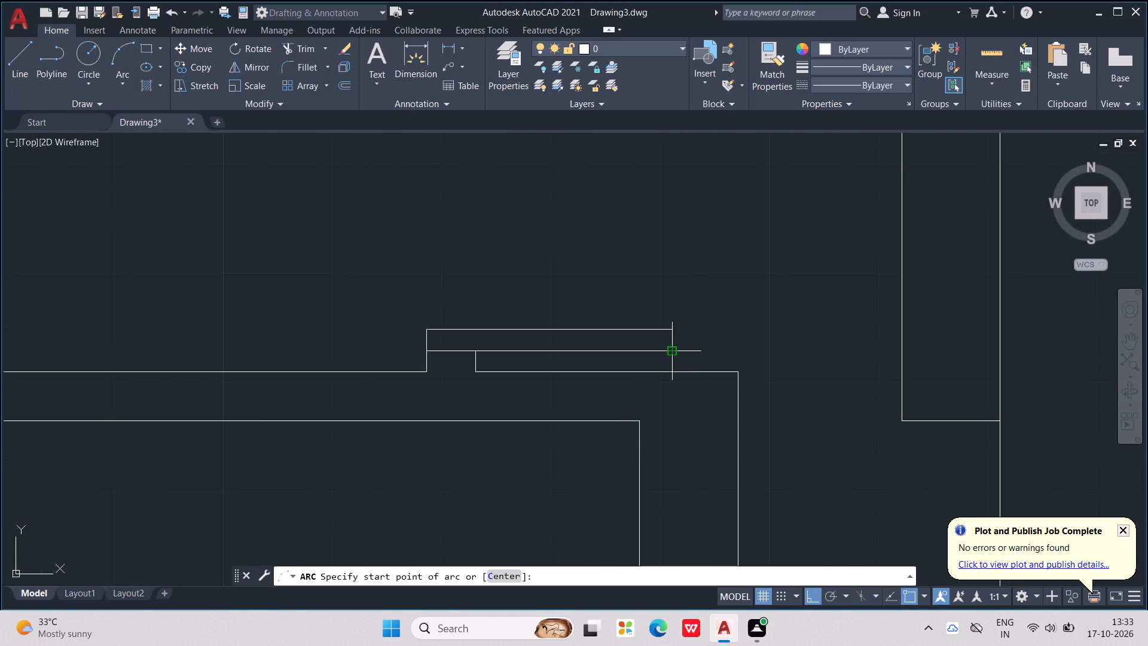
left_click(670, 350)
left_click(669, 329)
scroll(668, 328, "down", 2)
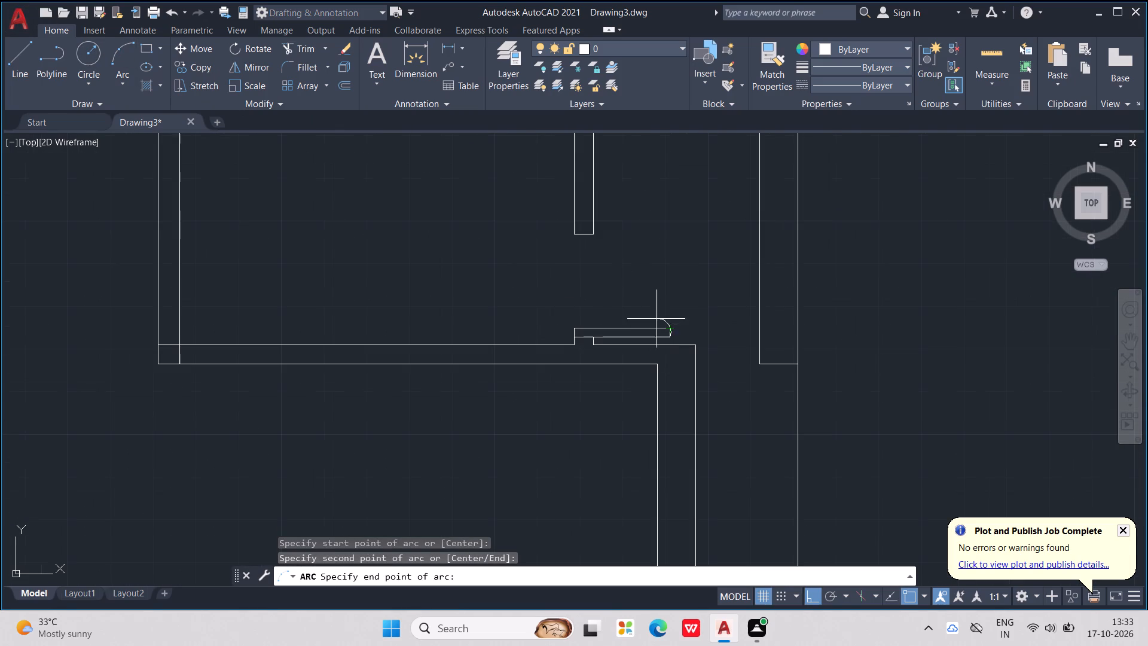
left_click(597, 234)
middle_click_drag(656, 277, 764, 339)
scroll(686, 298, "down", 1)
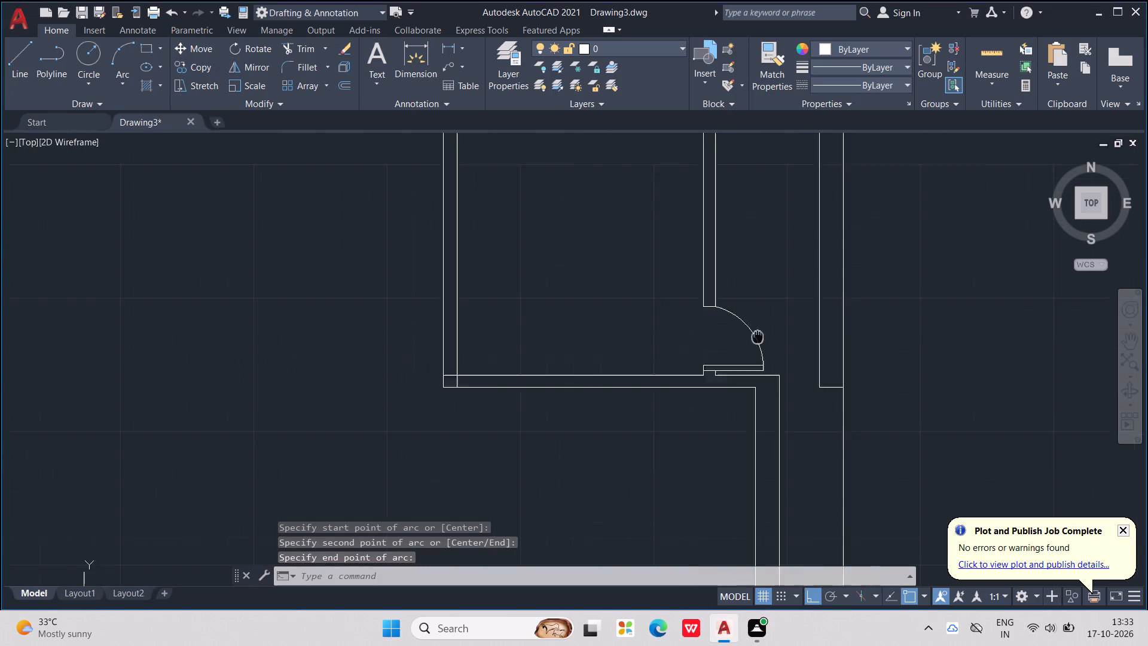
middle_click_drag(764, 339, 789, 348)
scroll(789, 348, "down", 2)
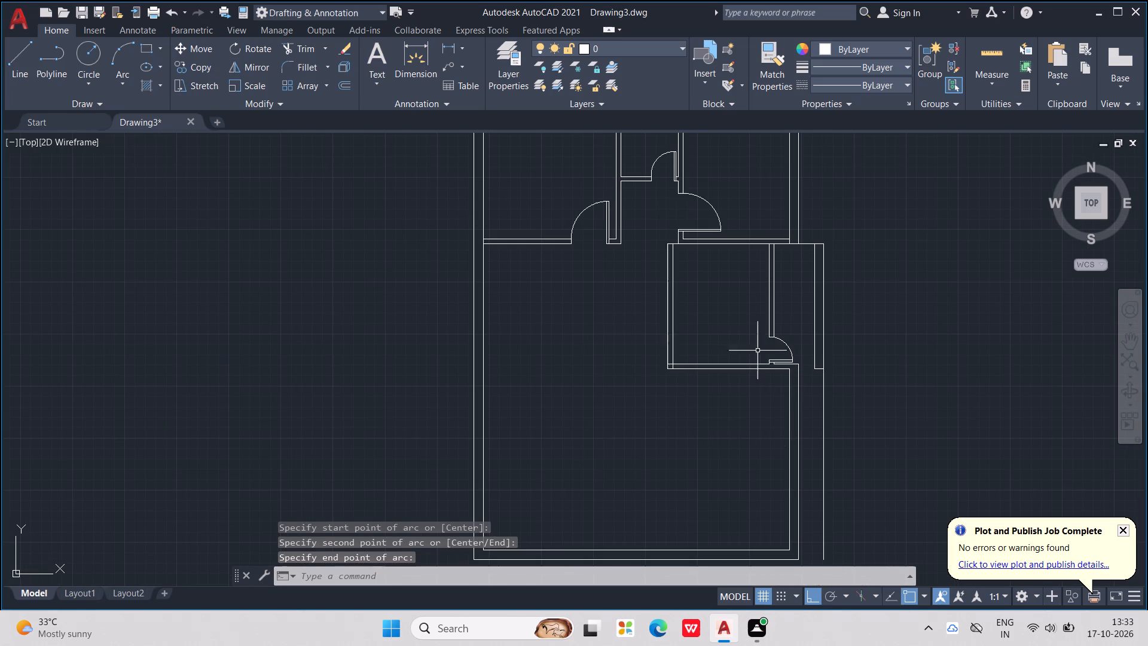
Draw a three-sided line bracket crossing both faces of the partitioned room's left wall to mark an opening midway along it.
key("Escape")
key("Escape")
key("Escape")
key("Escape")
key("Escape")
key("Escape")
key("Escape")
middle_click_drag(722, 325, 753, 342)
scroll(722, 325, "down", 1)
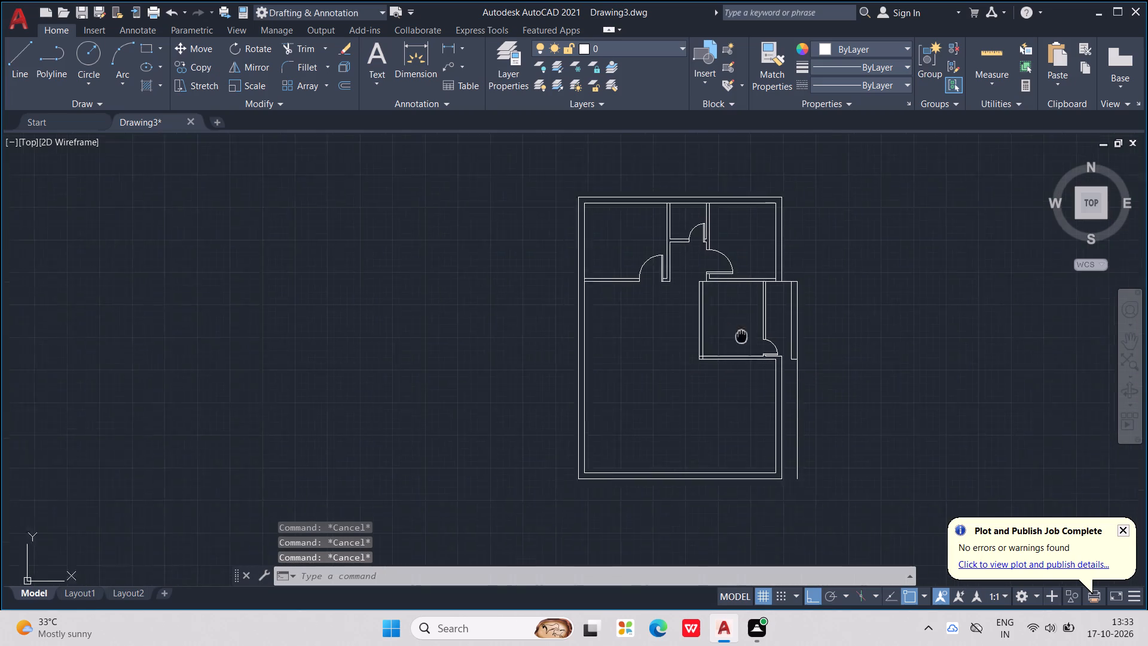
middle_click_drag(753, 342, 815, 376)
key("Escape")
key("Escape")
key("Escape")
scroll(810, 355, "up", 1)
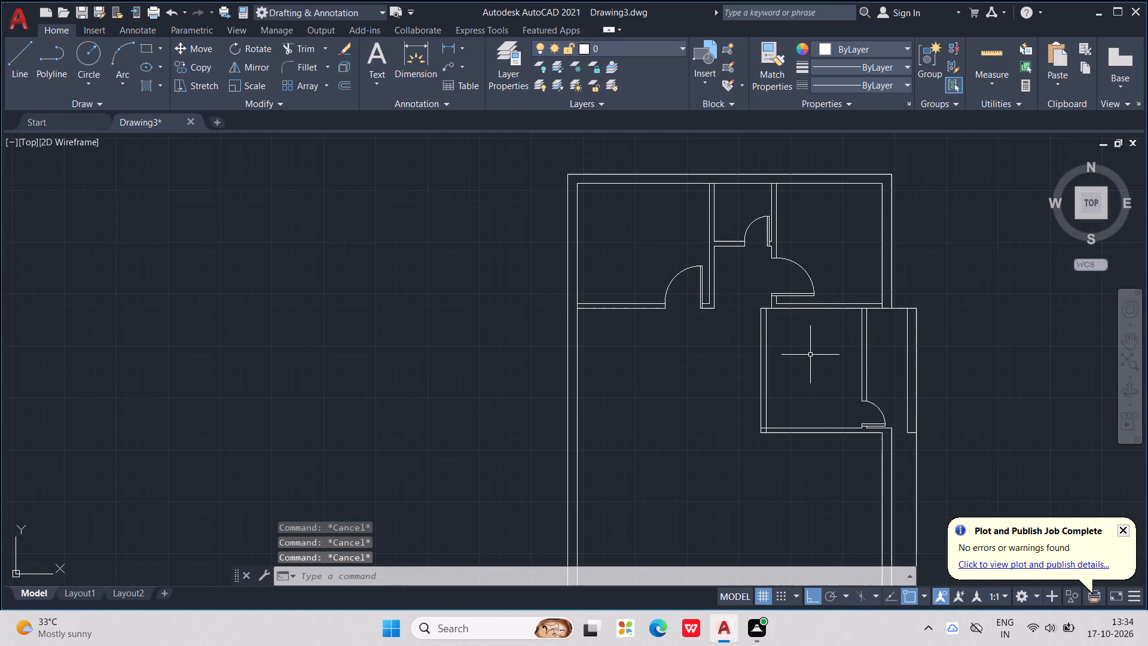
key("l")
key("Return")
scroll(807, 338, "up", 2)
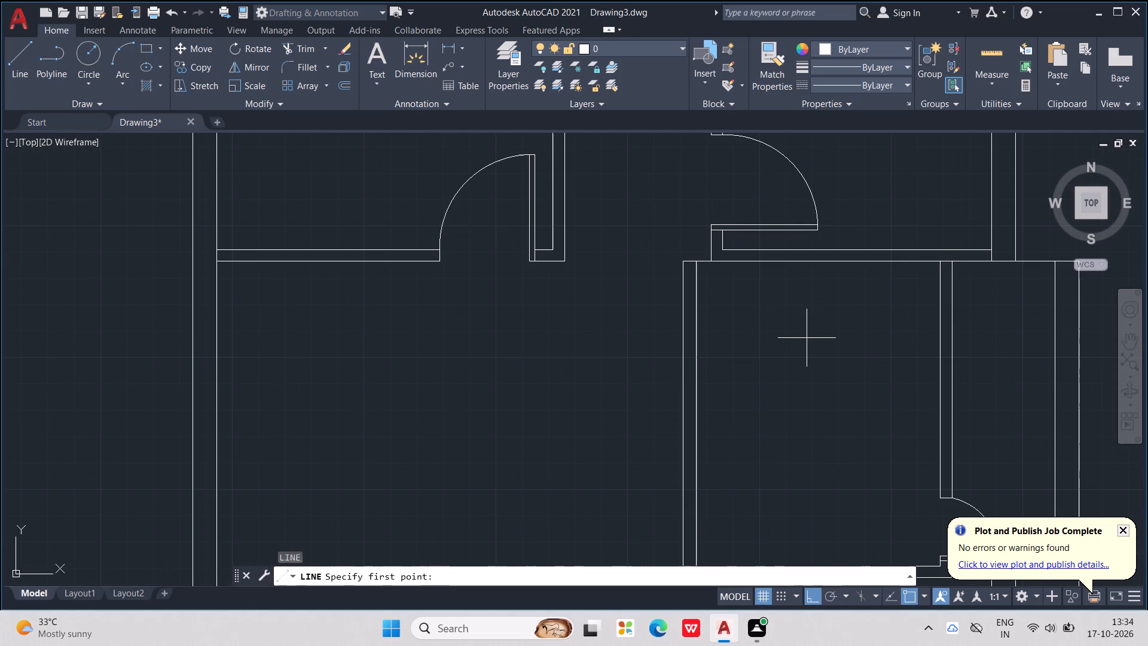
scroll(807, 337, "down", 1)
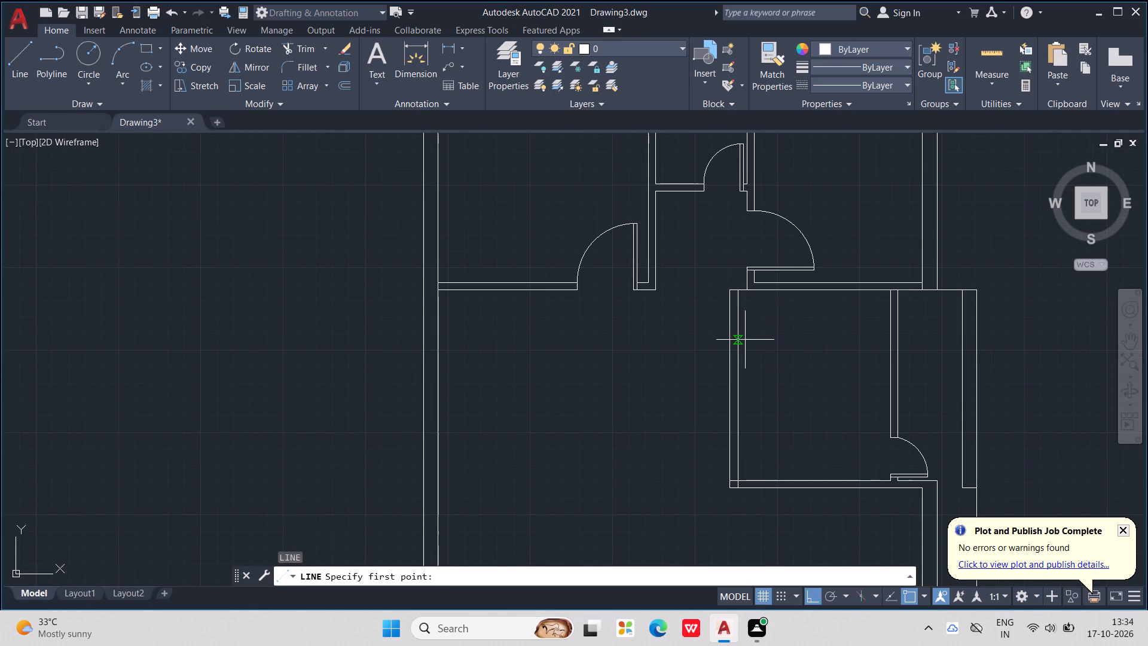
left_click(716, 337)
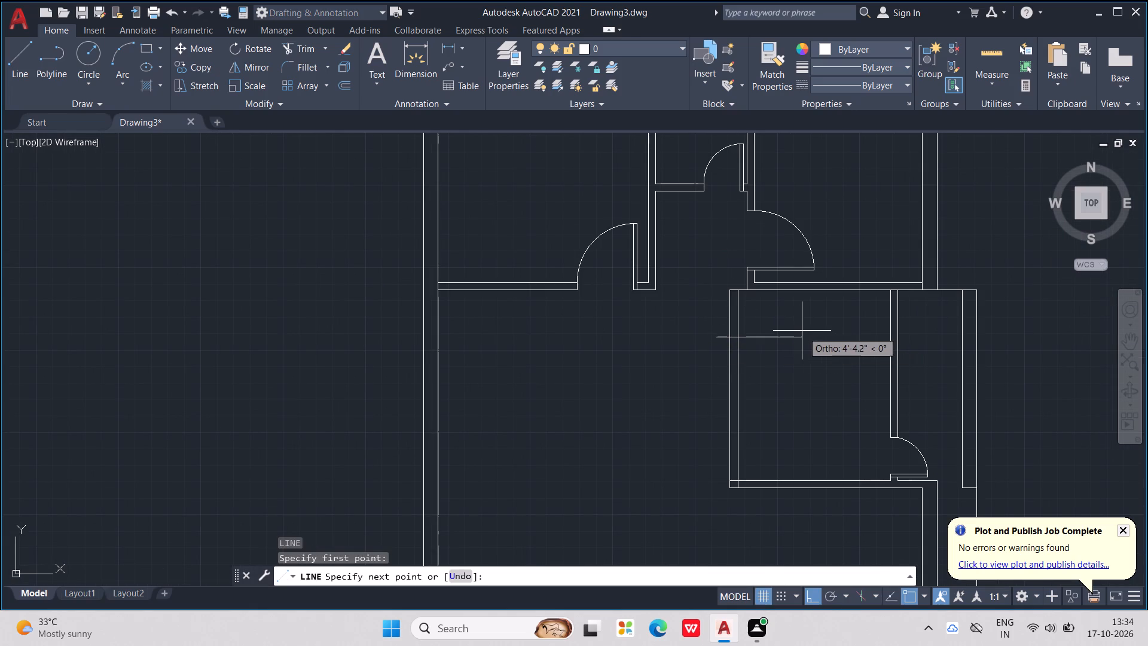
left_click(774, 341)
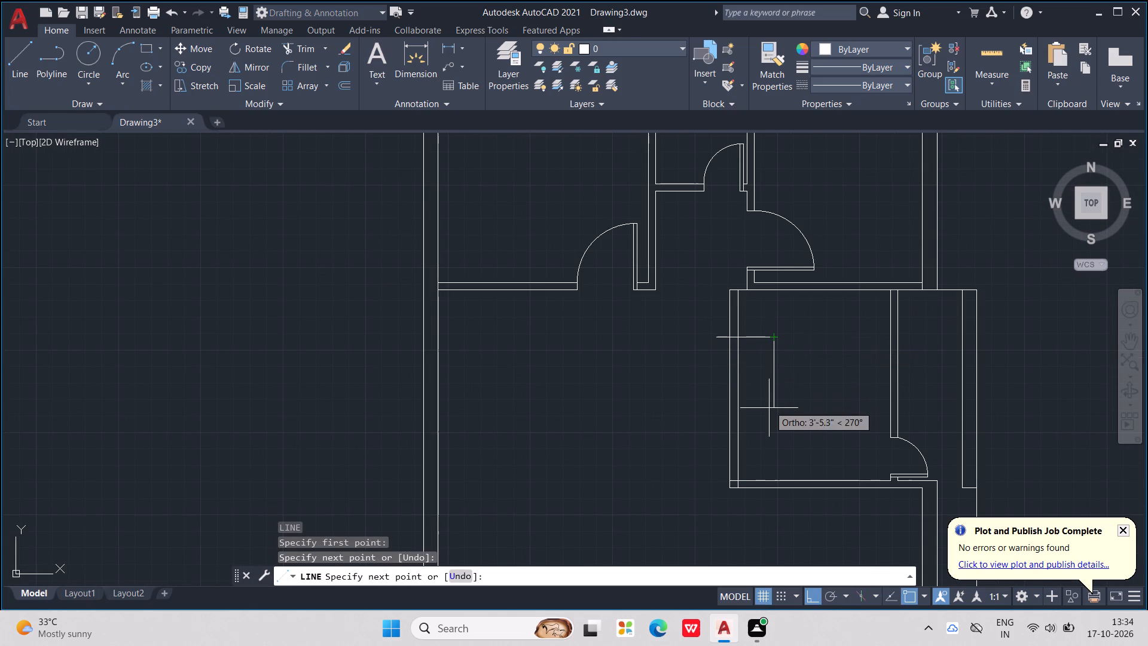
left_click(759, 426)
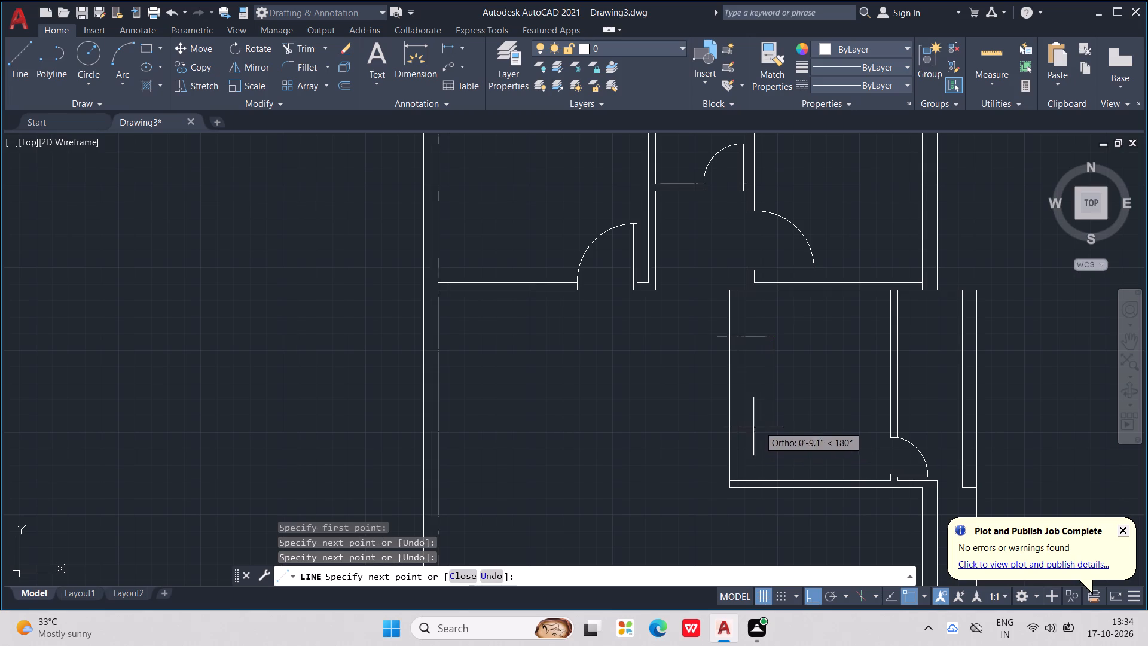
left_click(681, 432)
key("Escape")
key("Escape")
key("Escape")
key("Escape")
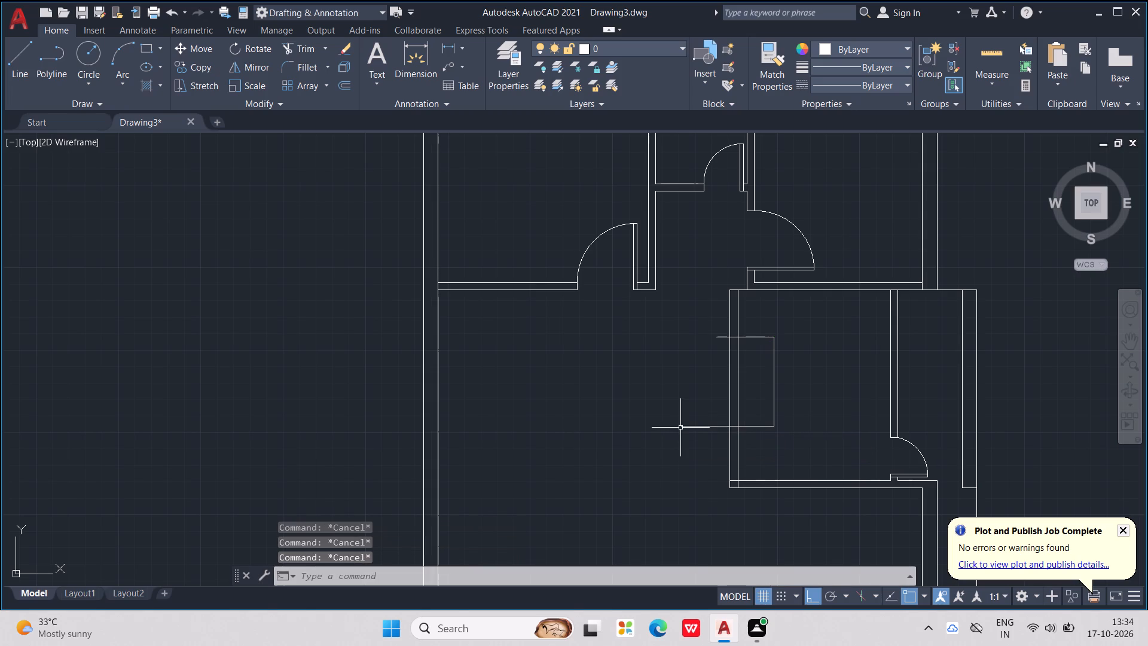
Trim the wall faces between the marks and the bracket's excess, leaving an opening with closed stub ends.
type("TR")
key("Return")
left_click_drag(784, 390, 695, 387)
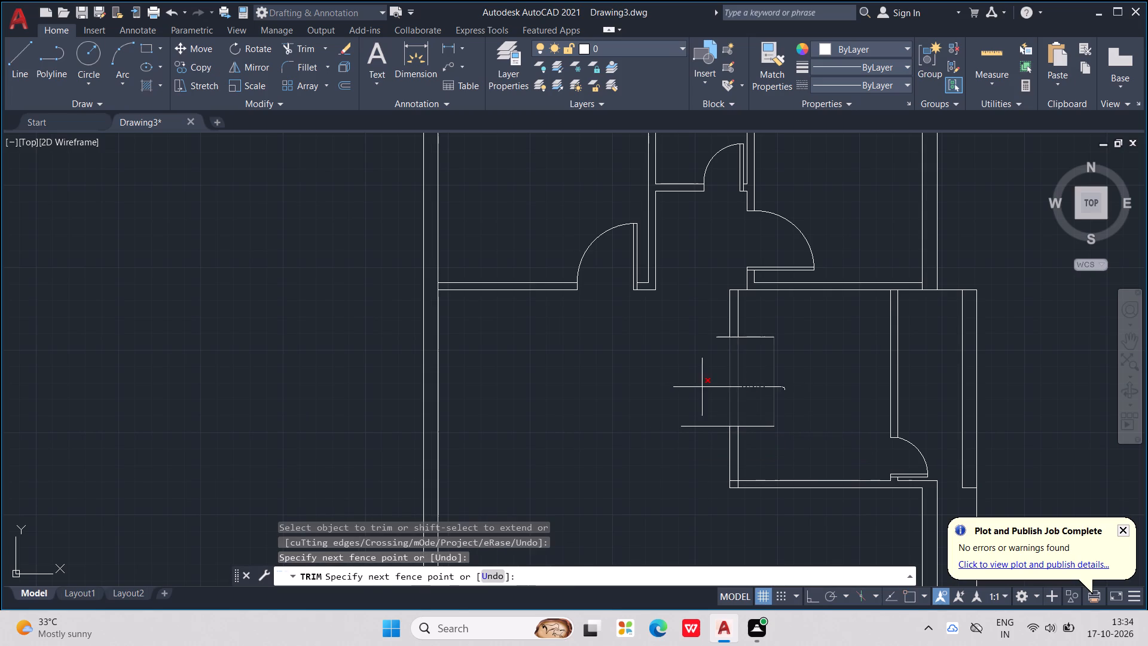
left_click_drag(695, 387, 694, 387)
left_click_drag(768, 331, 764, 355)
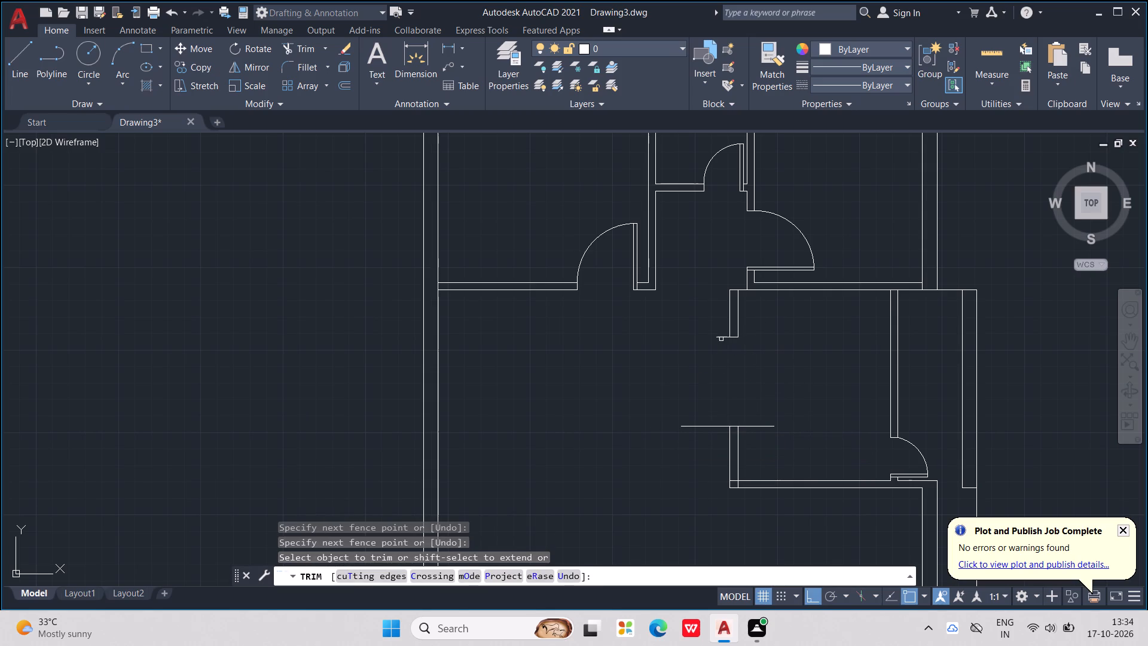
left_click(721, 338)
left_click_drag(699, 392, 703, 441)
left_click_drag(744, 405, 772, 437)
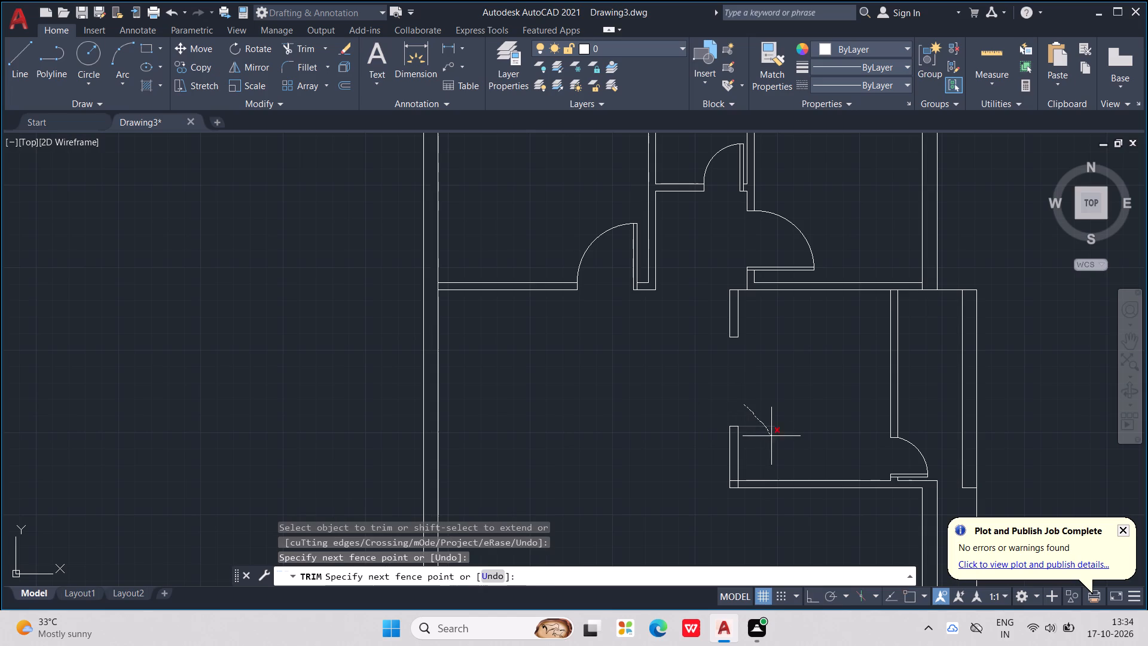
left_click_drag(772, 437, 777, 444)
key("Escape")
key("Escape")
key("Escape")
key("Escape")
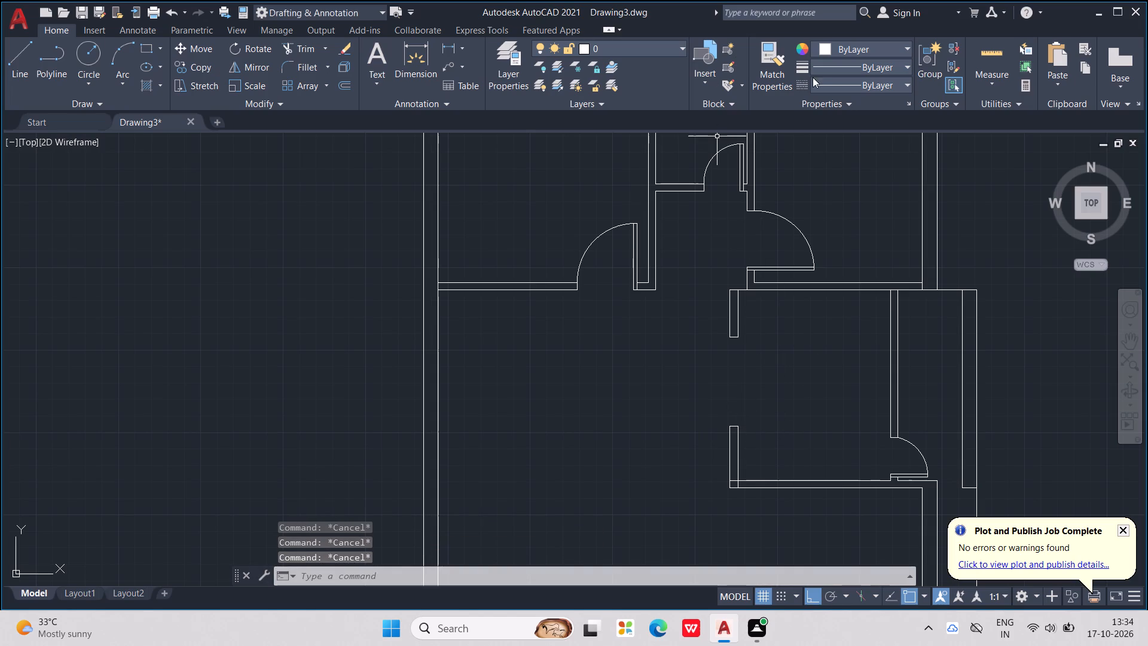
Load the ACAD_ISO02W100 ISO dash linetype into the drawing.
left_click(887, 80)
left_click(862, 161)
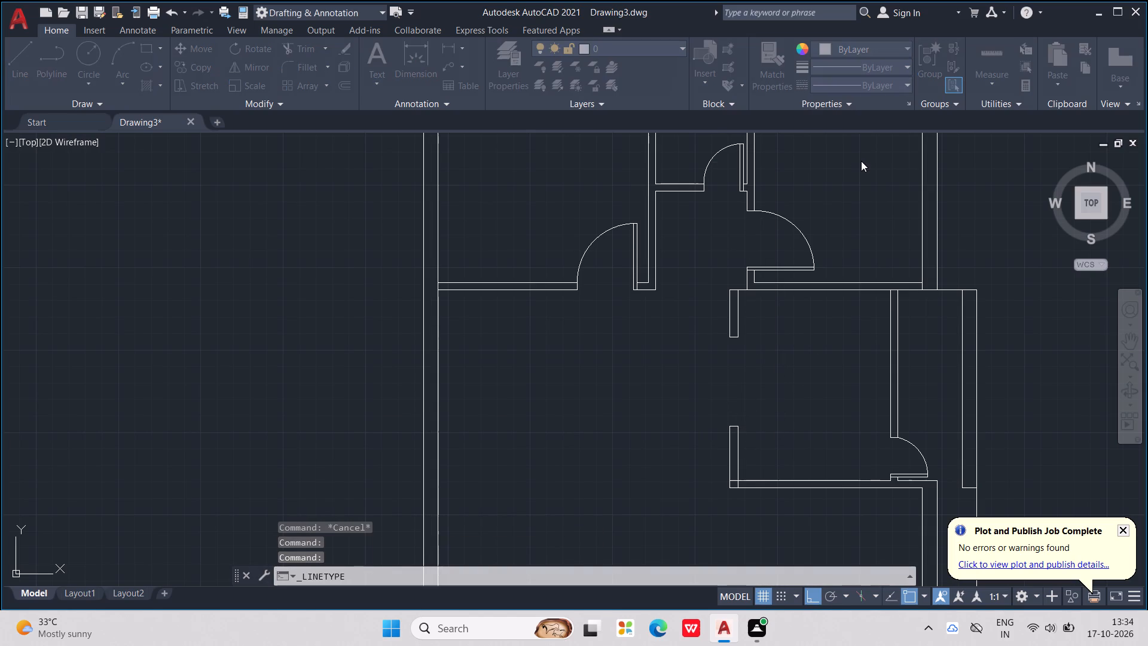
left_click(709, 184)
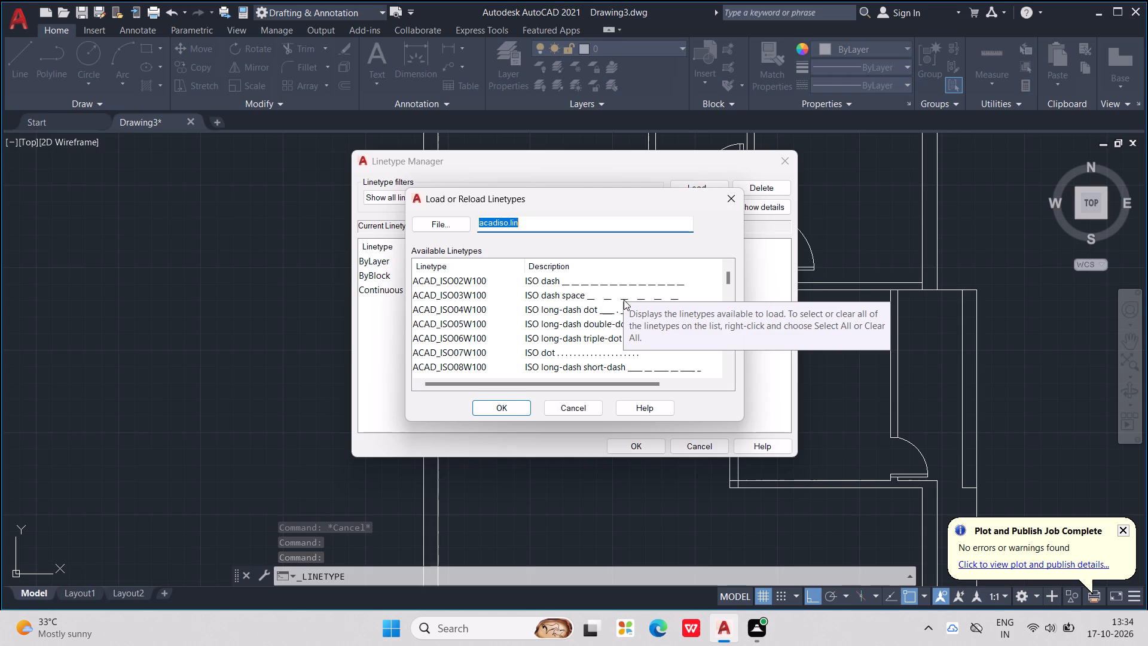
left_click(615, 280)
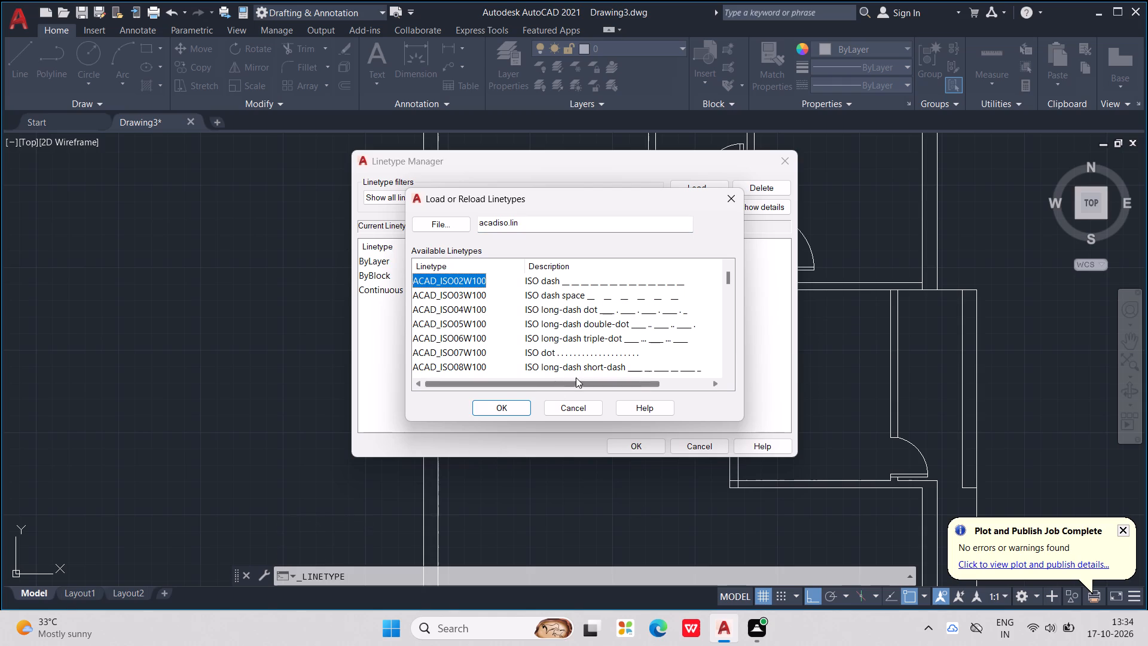
left_click(502, 410)
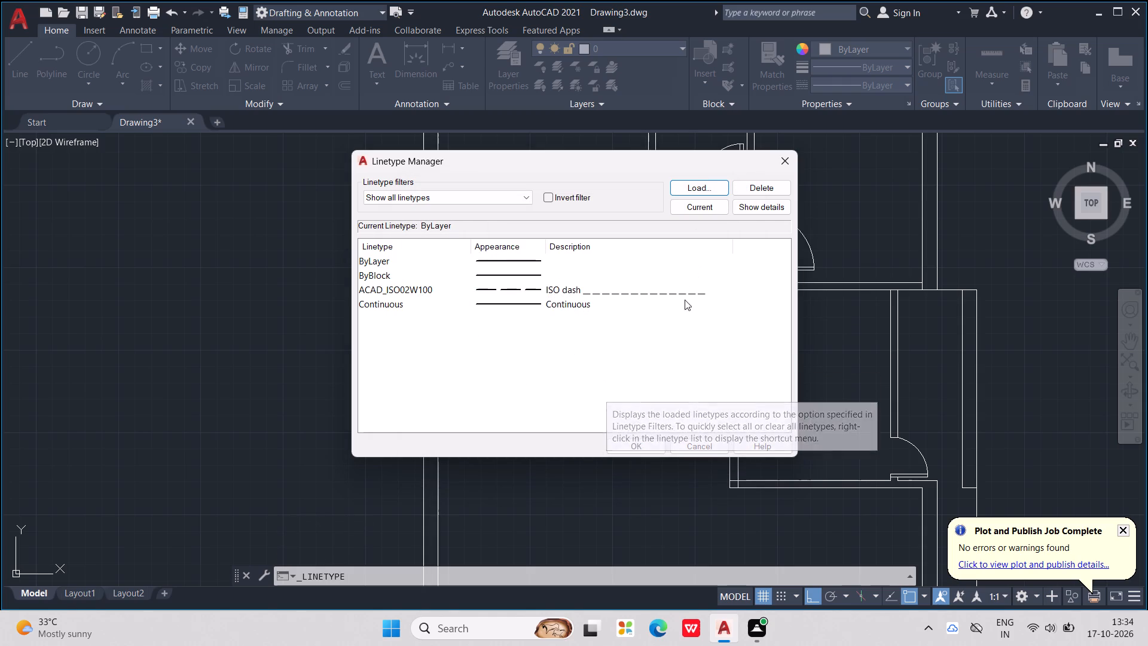
left_click(630, 442)
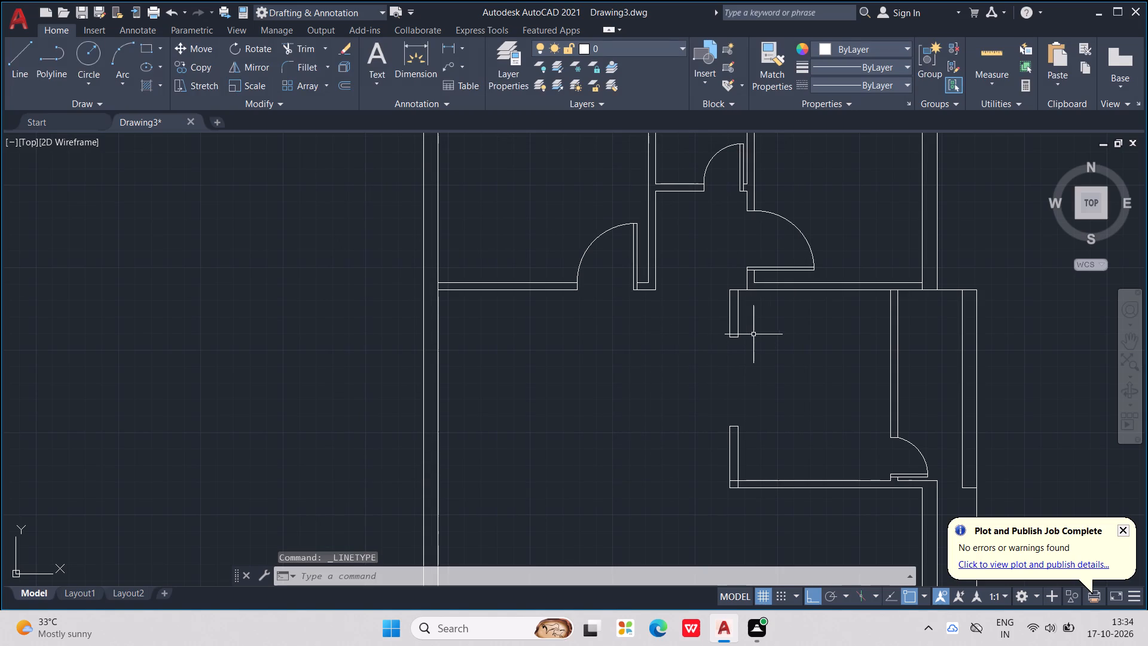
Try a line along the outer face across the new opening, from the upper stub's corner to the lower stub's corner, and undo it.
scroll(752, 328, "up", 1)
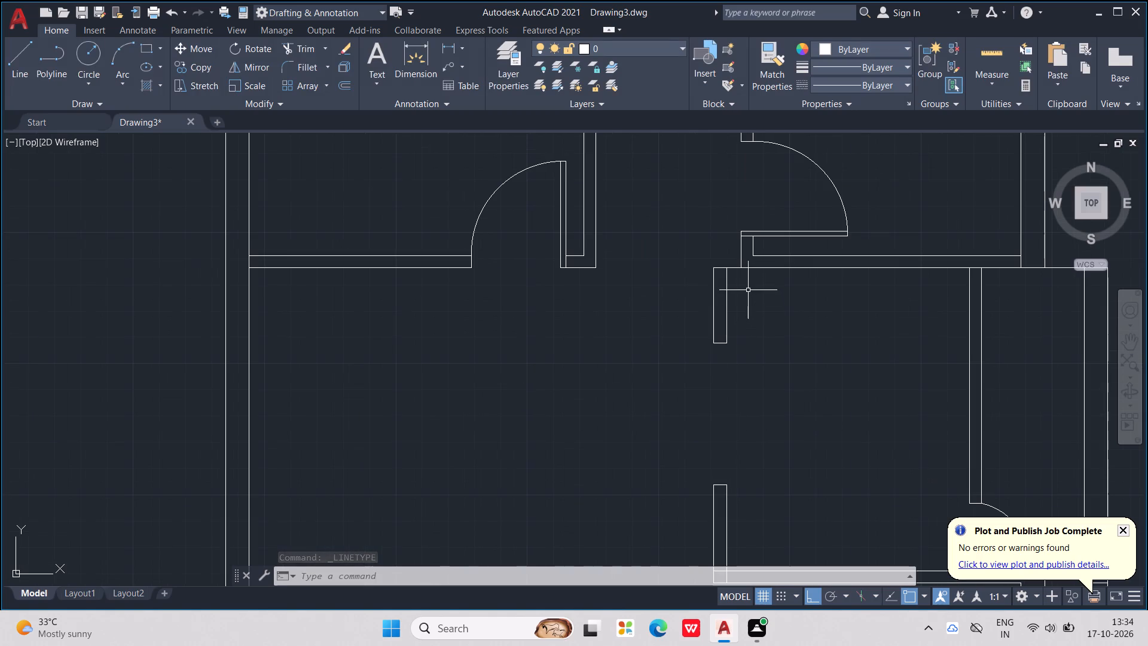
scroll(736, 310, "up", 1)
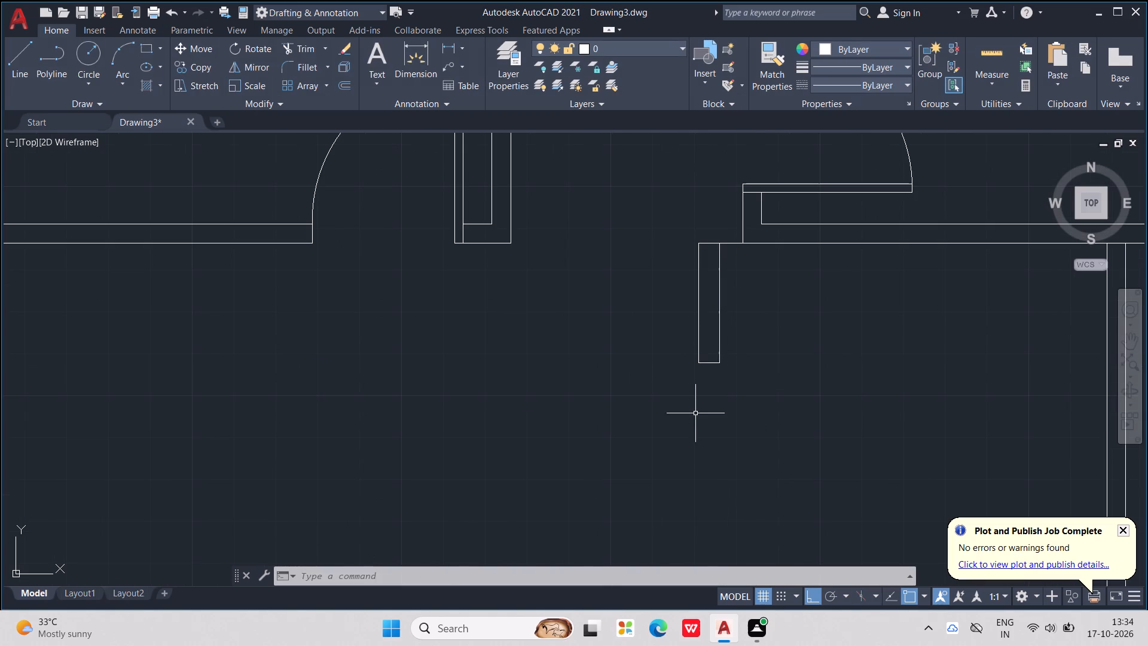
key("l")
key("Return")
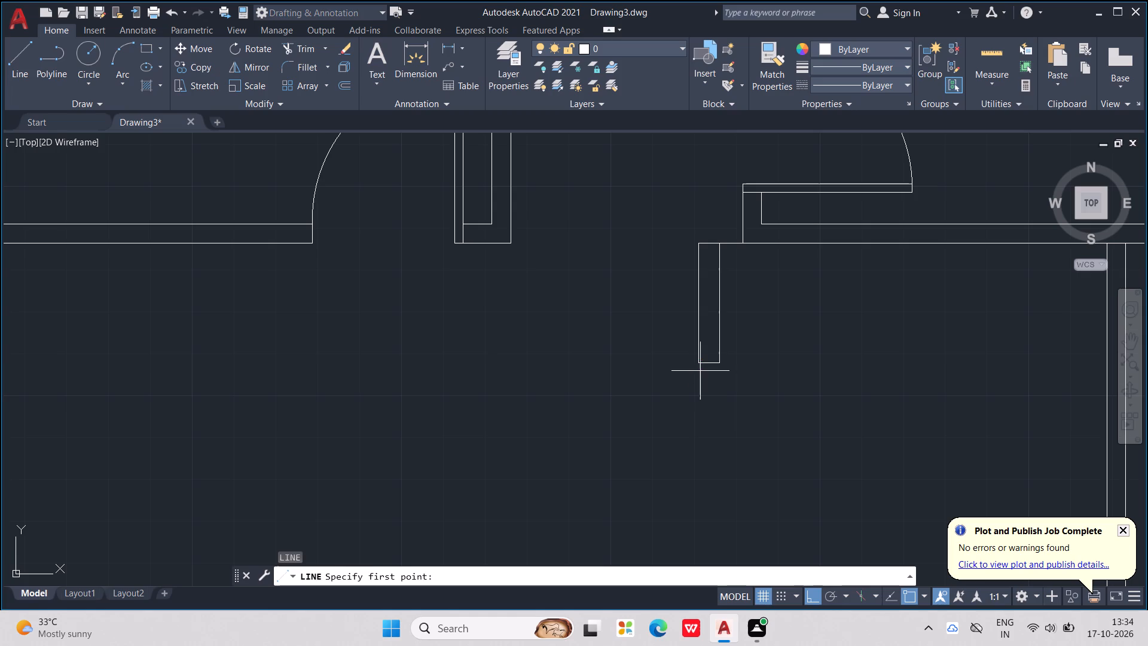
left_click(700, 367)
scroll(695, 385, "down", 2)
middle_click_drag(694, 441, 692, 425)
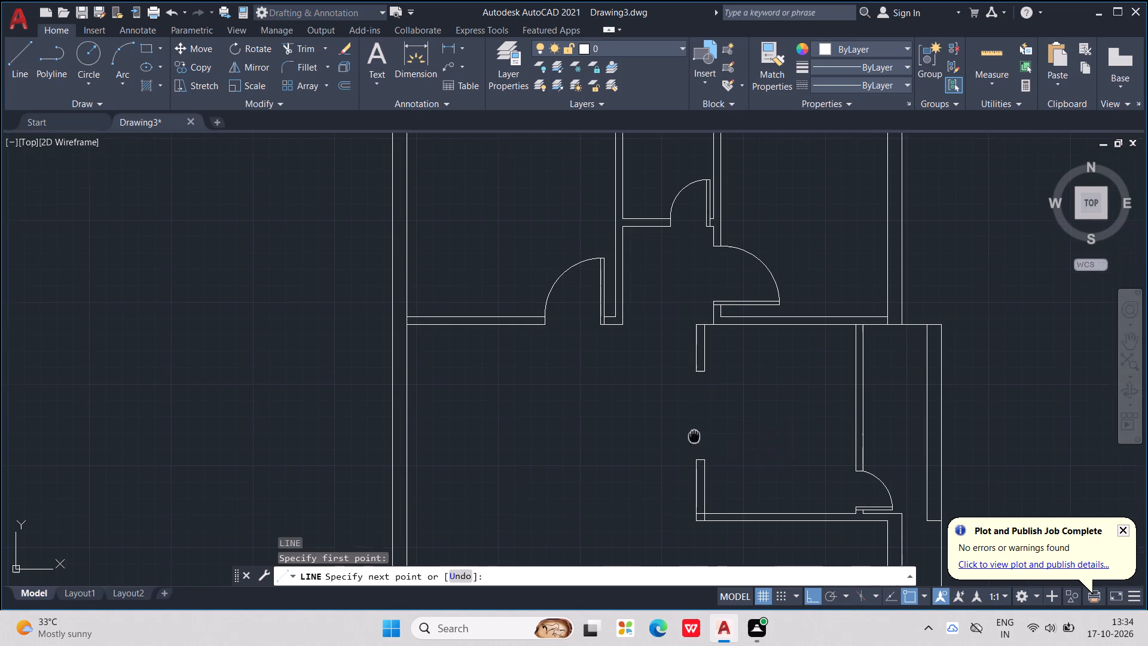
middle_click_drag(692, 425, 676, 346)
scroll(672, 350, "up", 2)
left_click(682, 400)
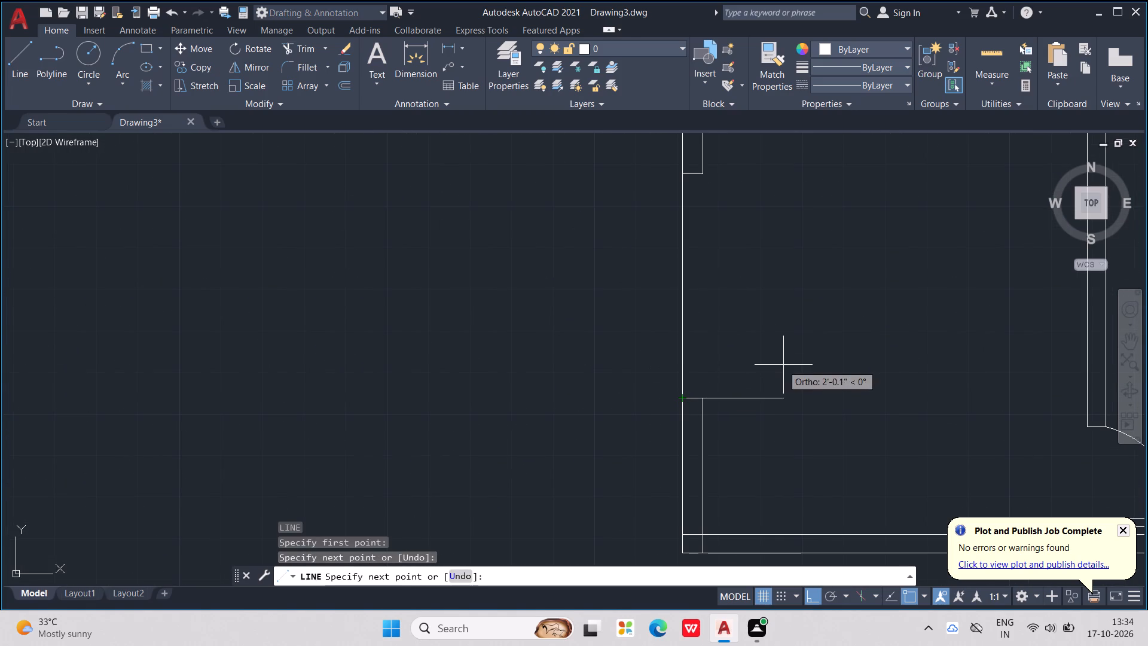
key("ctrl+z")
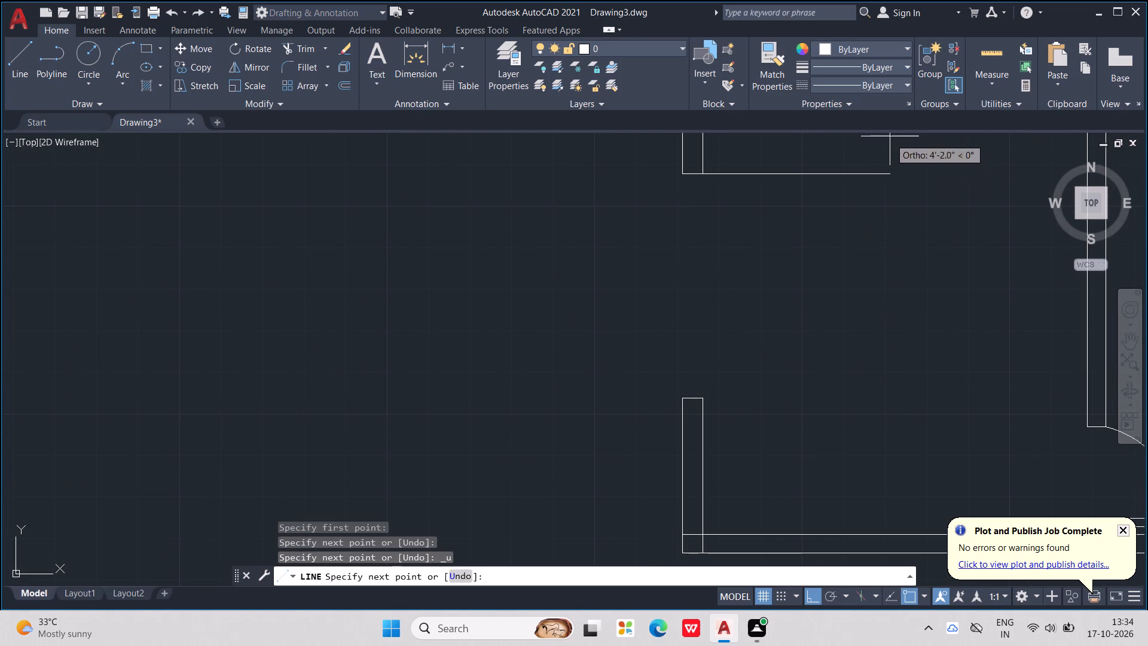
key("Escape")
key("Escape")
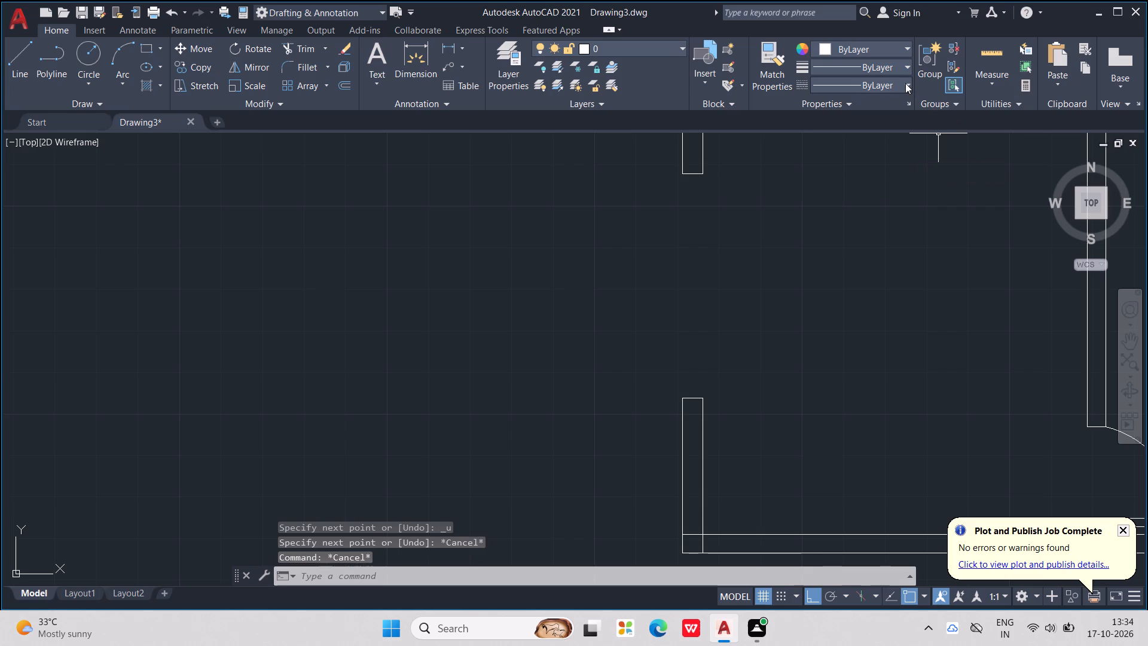
Set the current linetype to ACAD_ISO02W100.
left_click(905, 83)
left_click(854, 143)
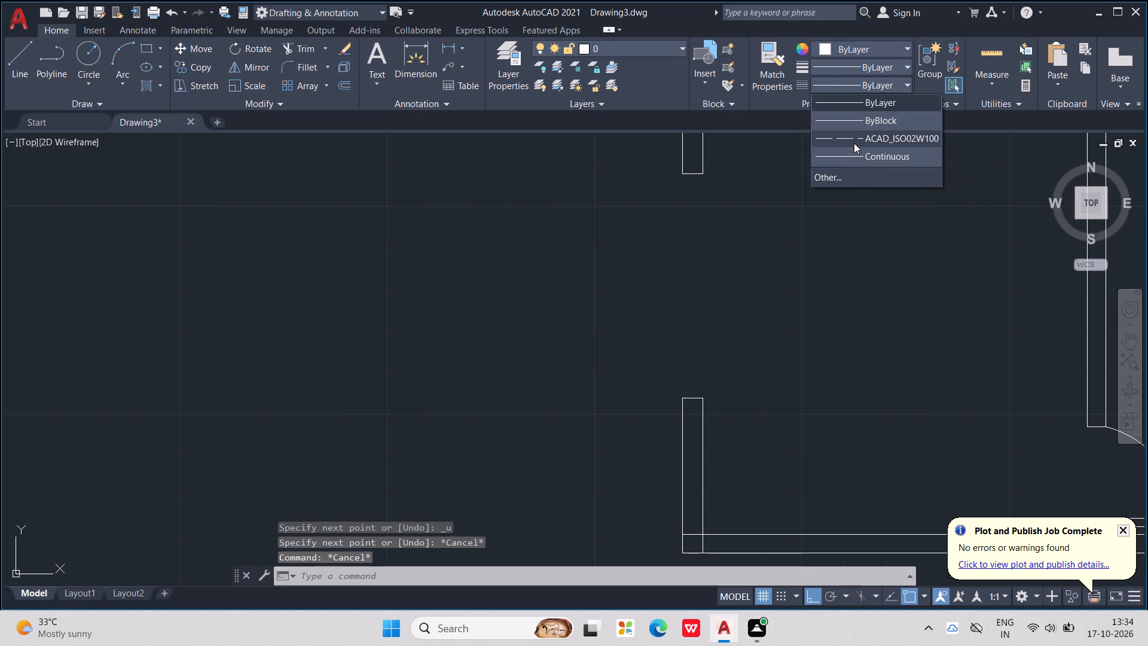
key("Escape")
key("Escape")
key("Escape")
Draw a dashed line across the opening in the room's left wall, joining the stubs' outer corners.
key("l")
key("Return")
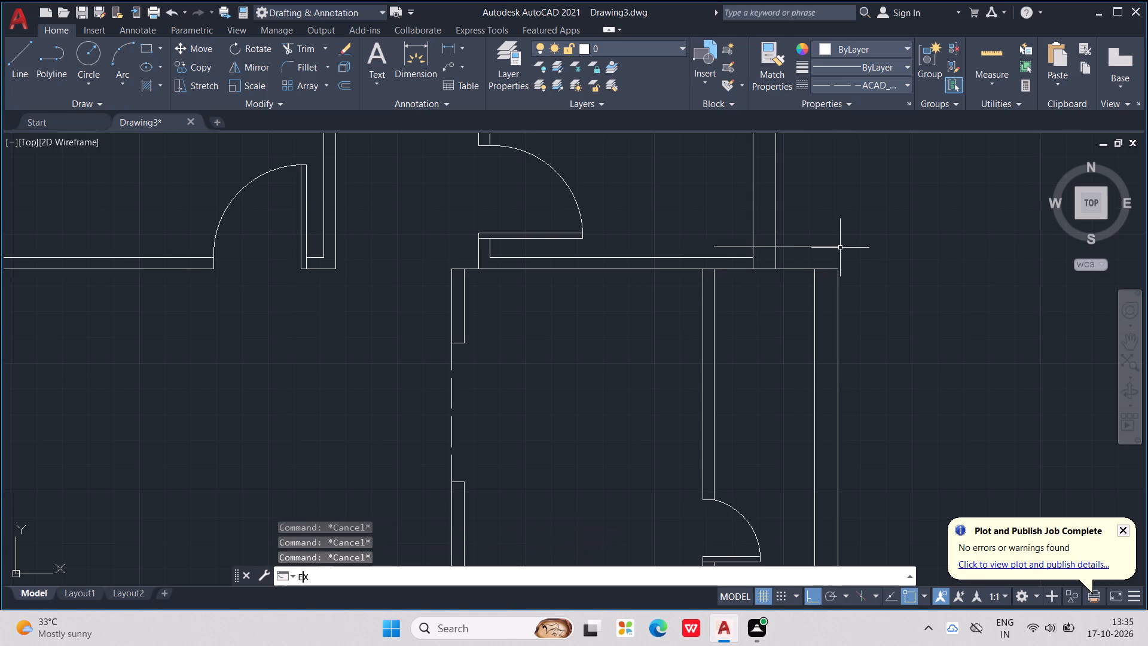
Extend the side projection's outer vertical line up to the horizontal line above its top edge.
key("Return")
left_click_drag(879, 285, 831, 323)
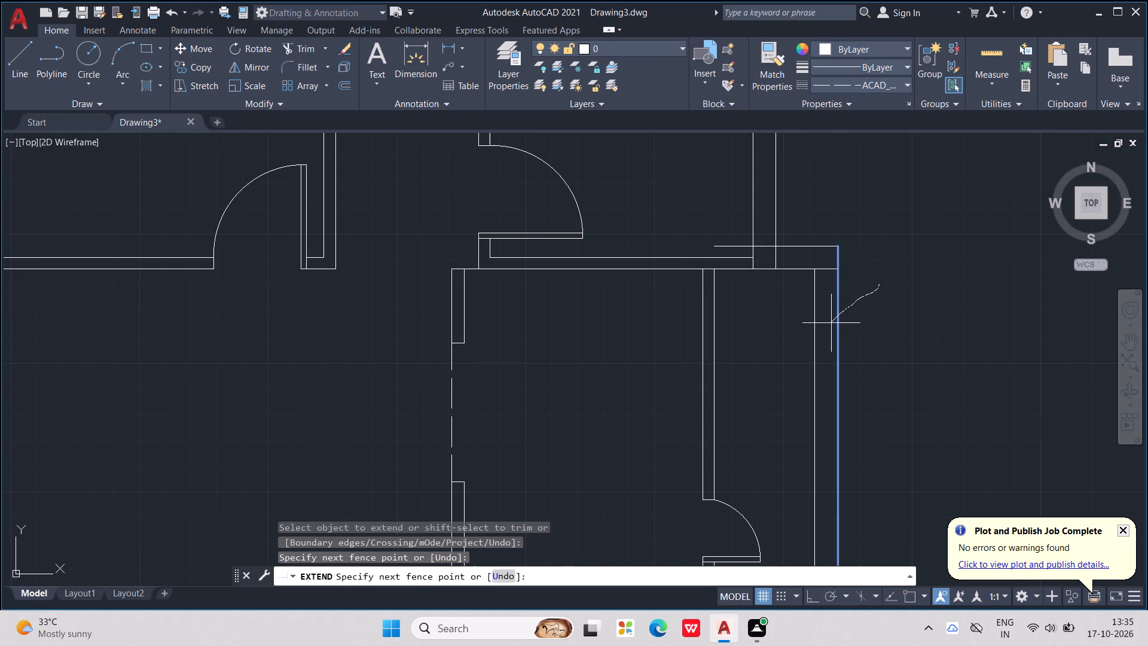
left_click_drag(831, 323, 831, 324)
key("Escape")
key("Escape")
key("Escape")
key("Escape")
key("Escape")
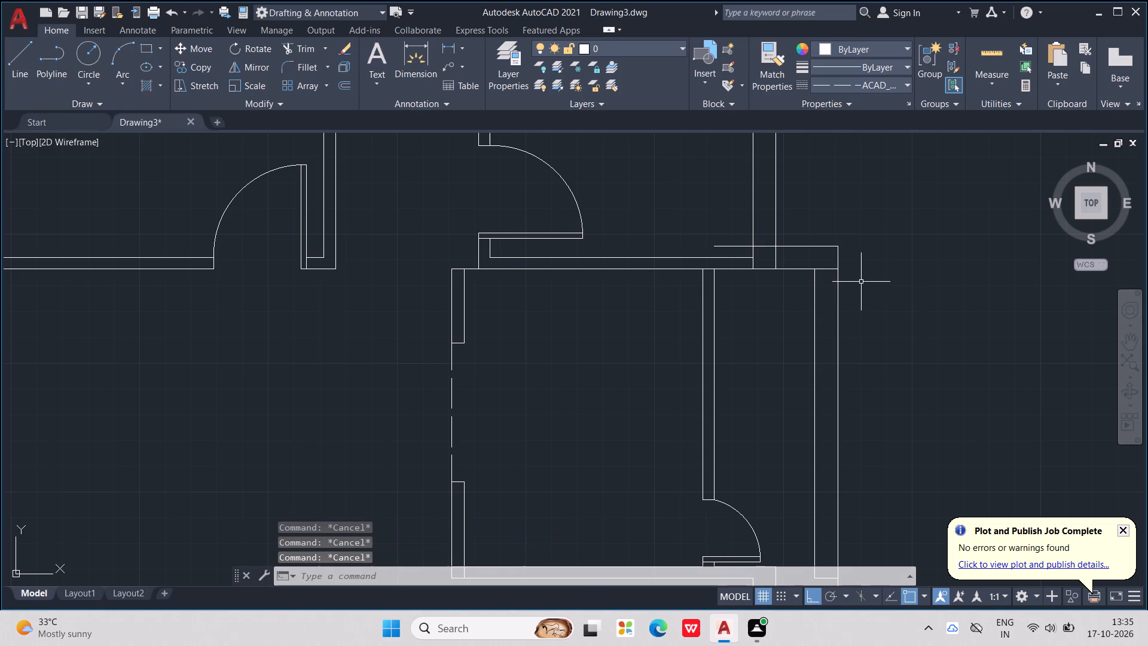
Trim the horizontal line above the projection back to the outer face of the main side wall.
type("TR")
key("Return")
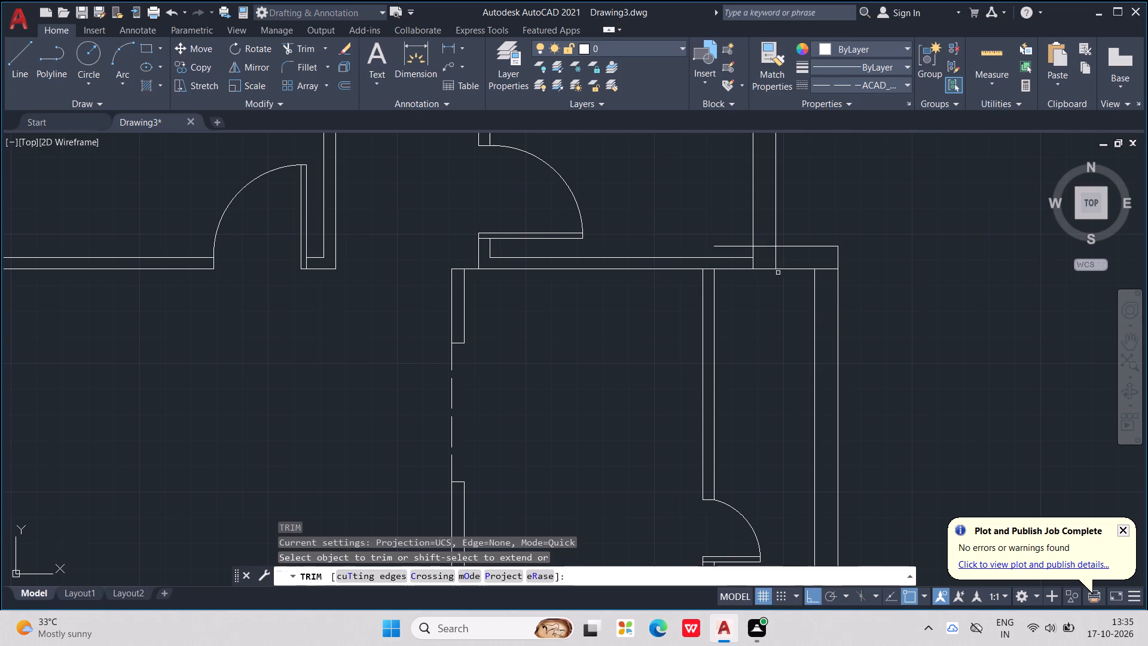
left_click(741, 248)
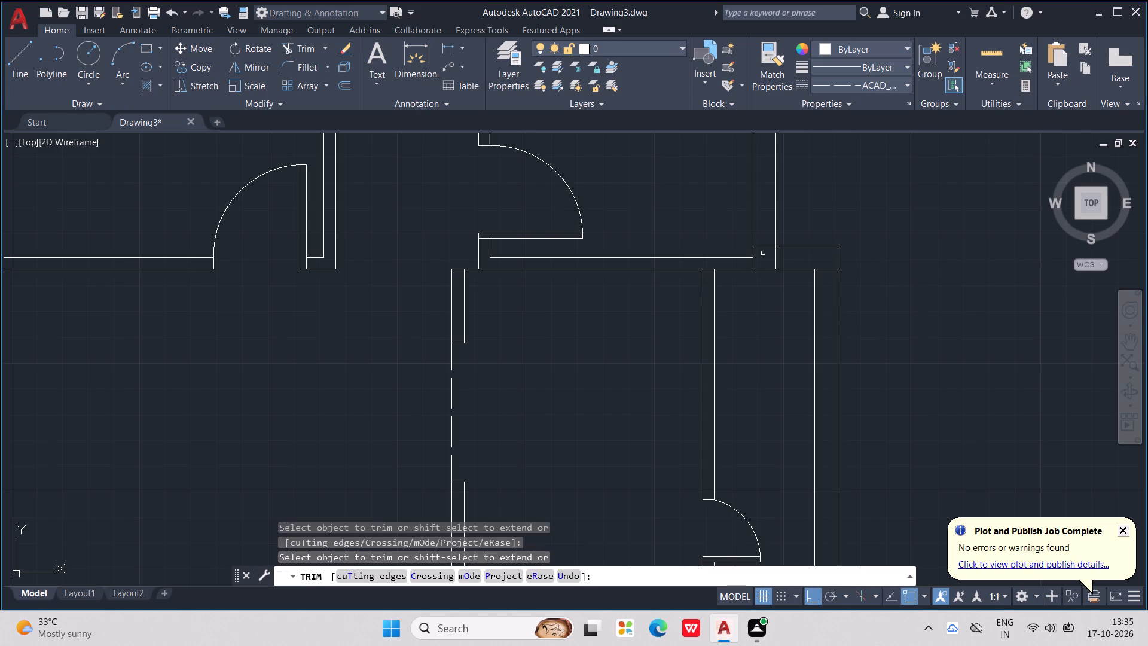
scroll(791, 249, "up", 1)
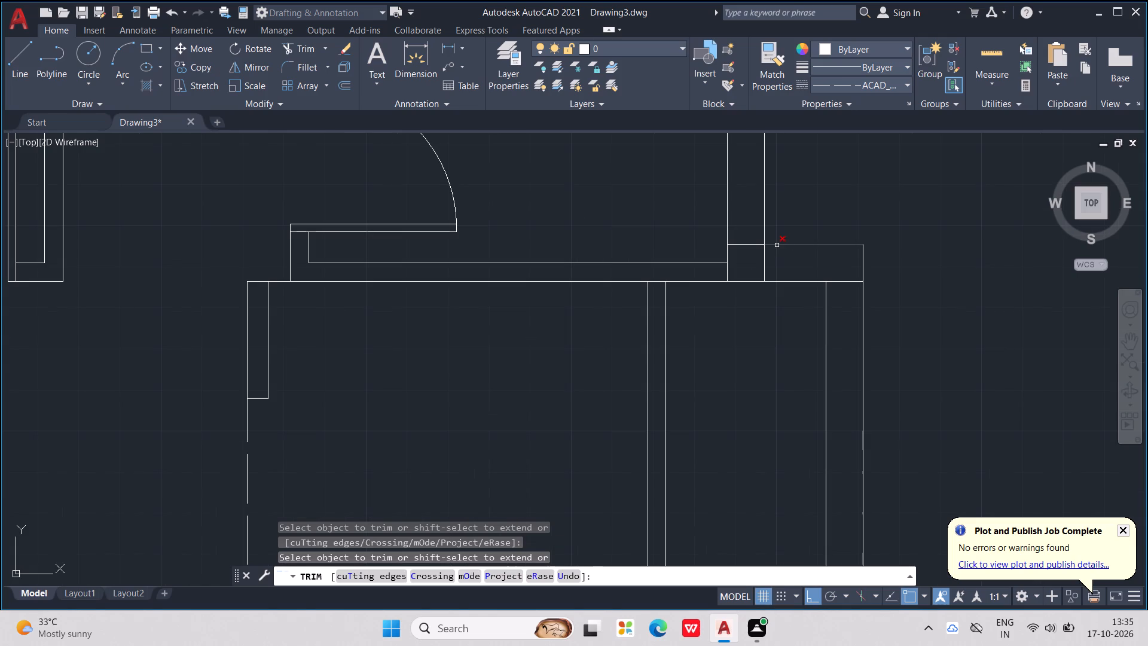
scroll(775, 245, "up", 1)
left_click_drag(739, 236, 730, 257)
key("Escape")
key("Escape")
key("Escape")
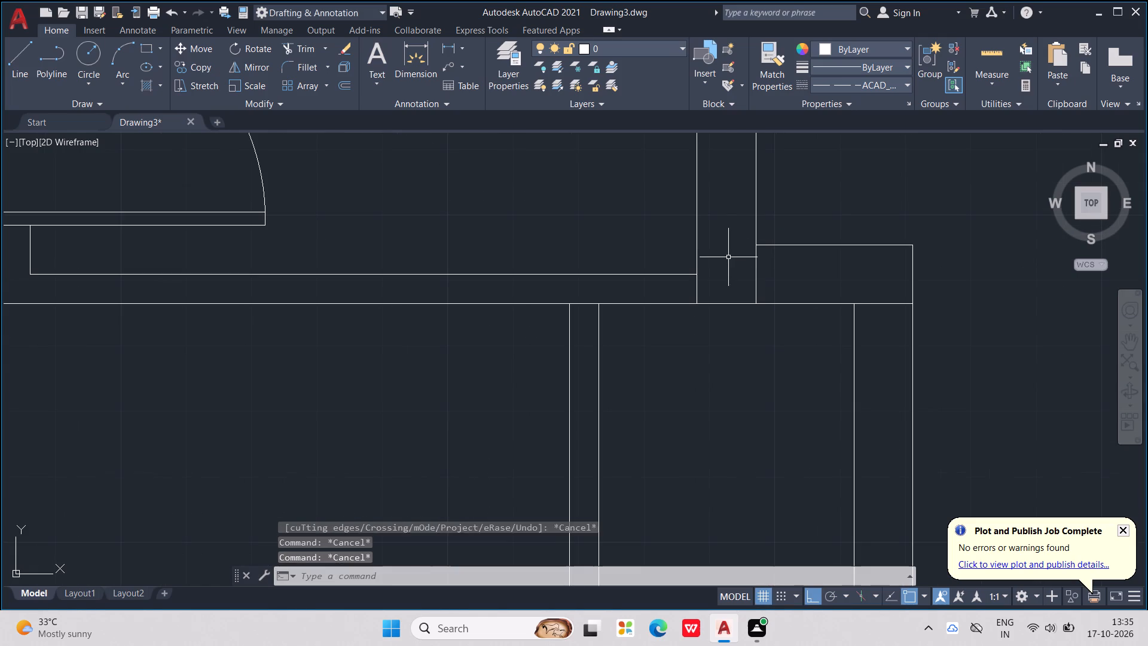
key("Escape")
key("Escape")
key("Escape")
key("Escape")
Draw a short vertical dashed line across the projection's top wall, just outside the main side wall's outer face.
key("l")
key("Return")
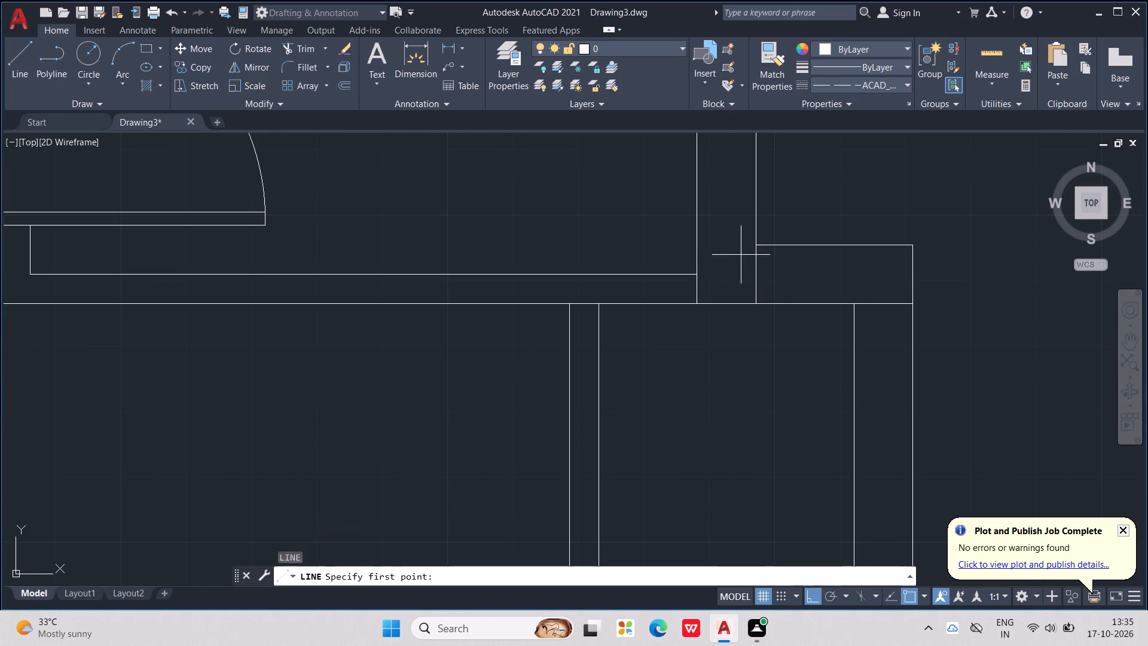
scroll(786, 238, "up", 1)
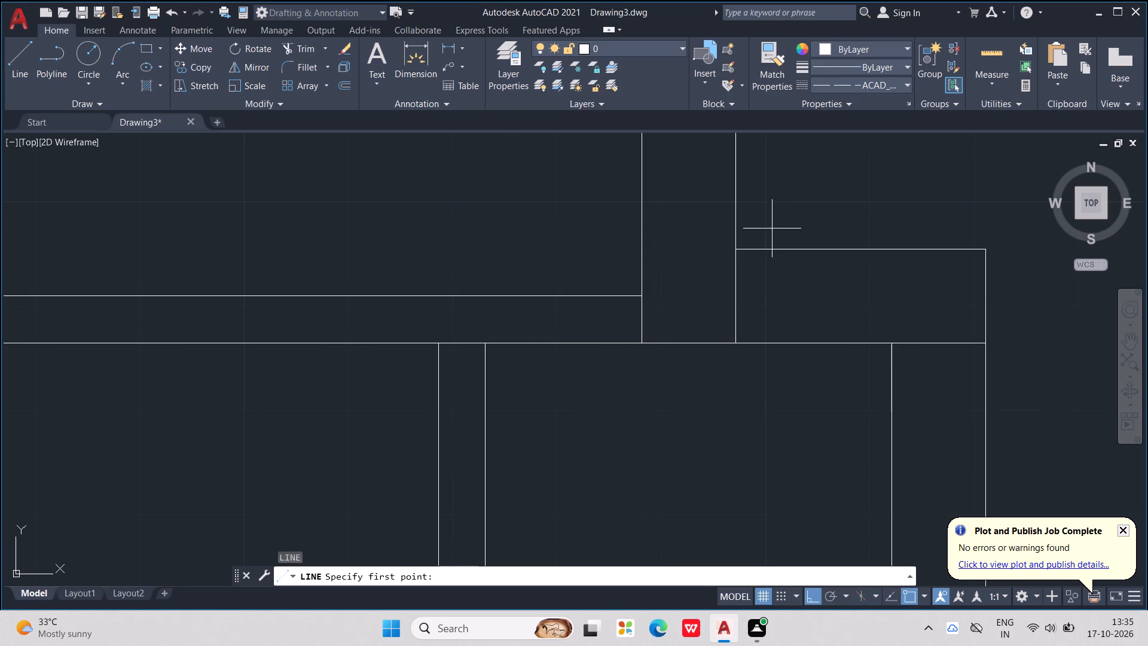
left_click(767, 227)
left_click(759, 388)
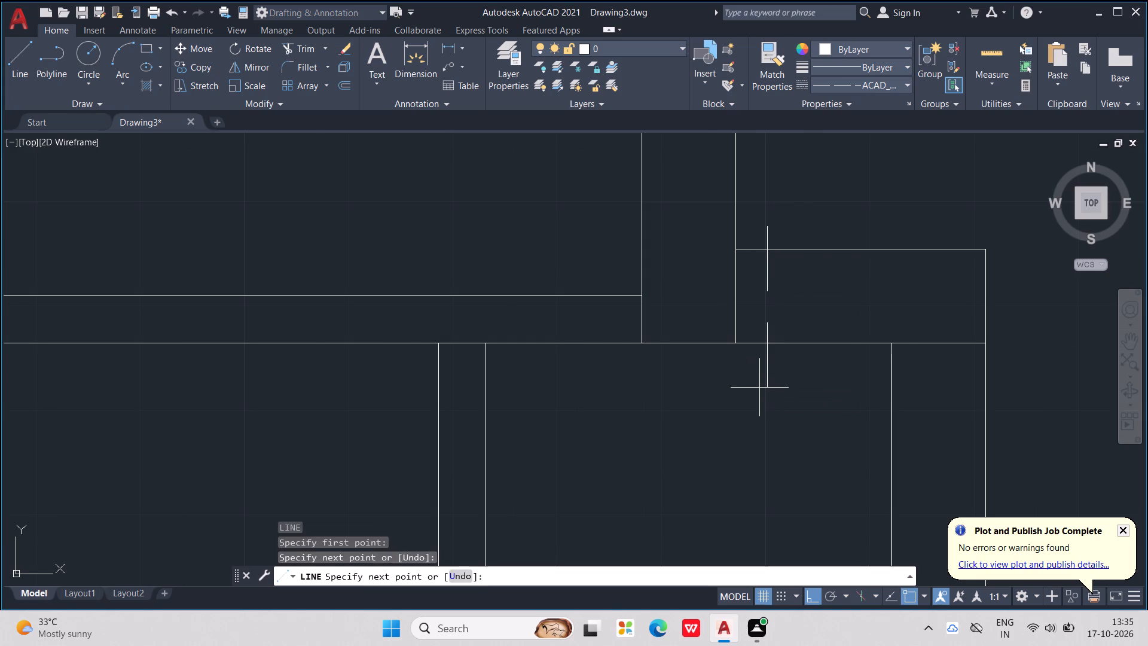
key("Escape")
key("Escape")
key("Escape")
key("Escape")
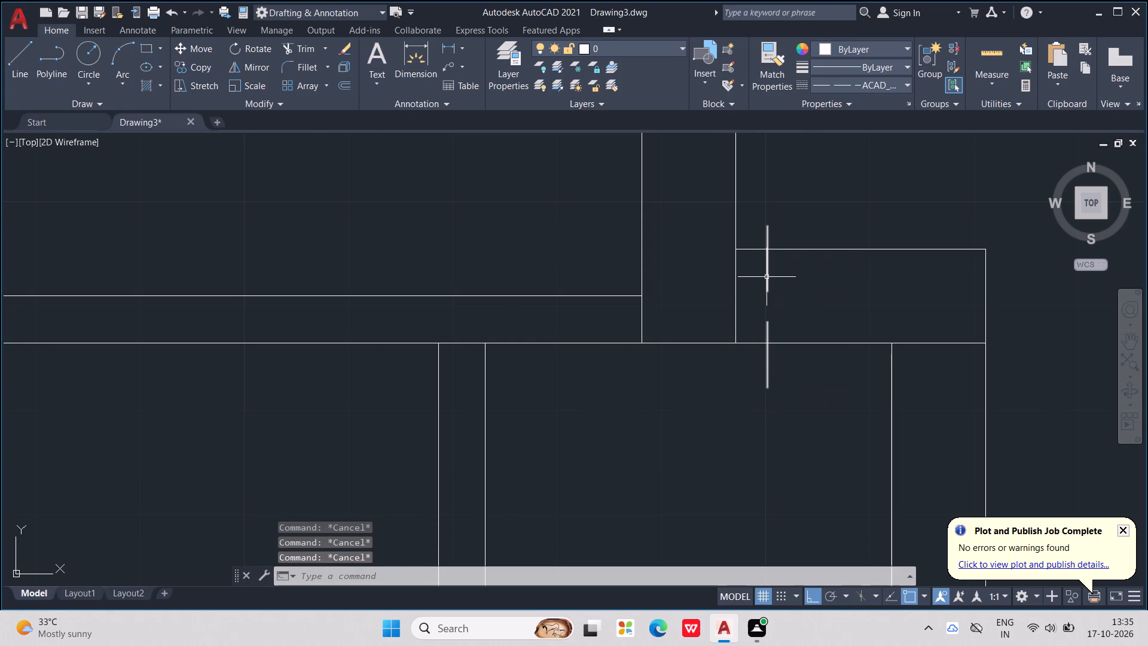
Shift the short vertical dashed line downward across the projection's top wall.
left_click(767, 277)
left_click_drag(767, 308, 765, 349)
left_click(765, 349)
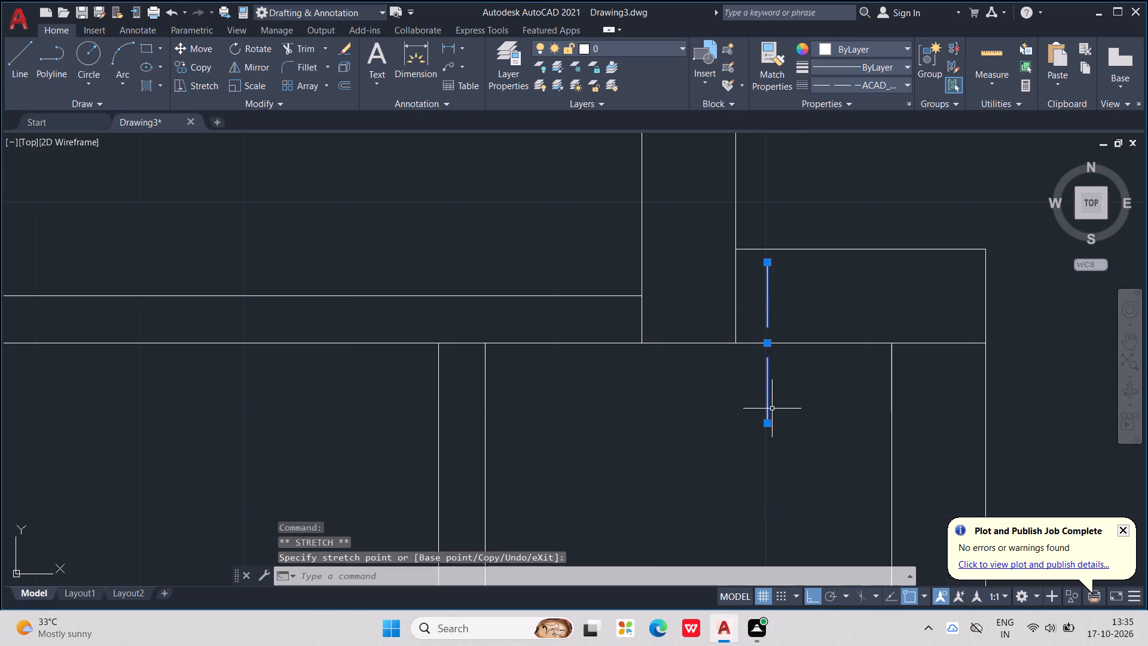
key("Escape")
Change the short vertical line's linetype to ByLayer.
left_click(765, 392)
key("BackSpace")
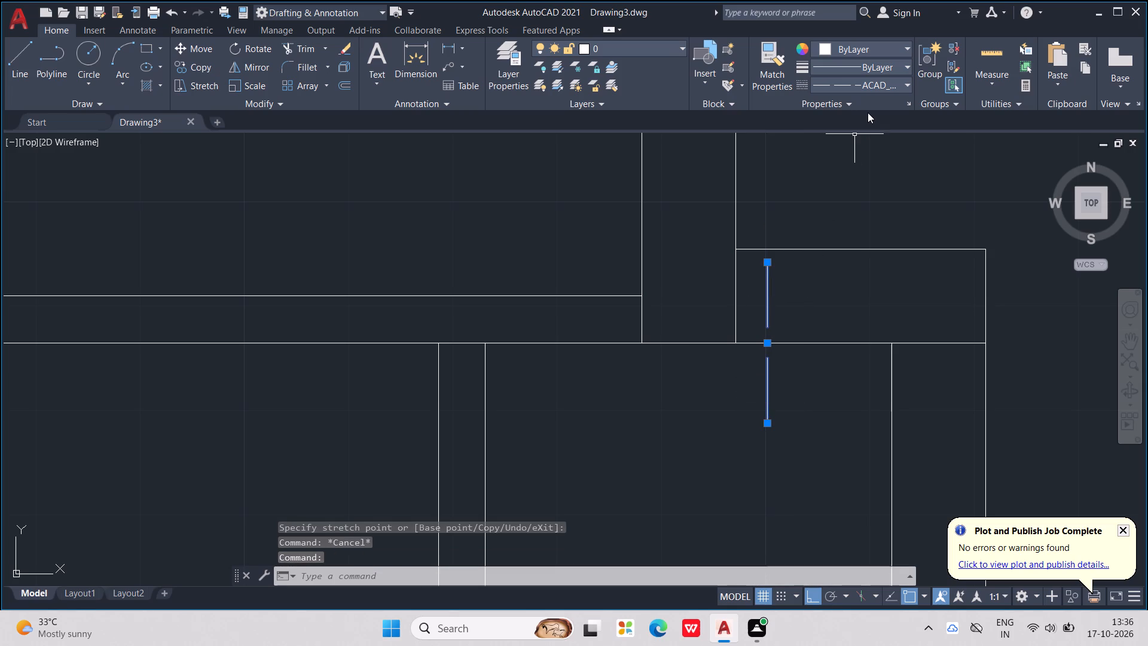
left_click(871, 89)
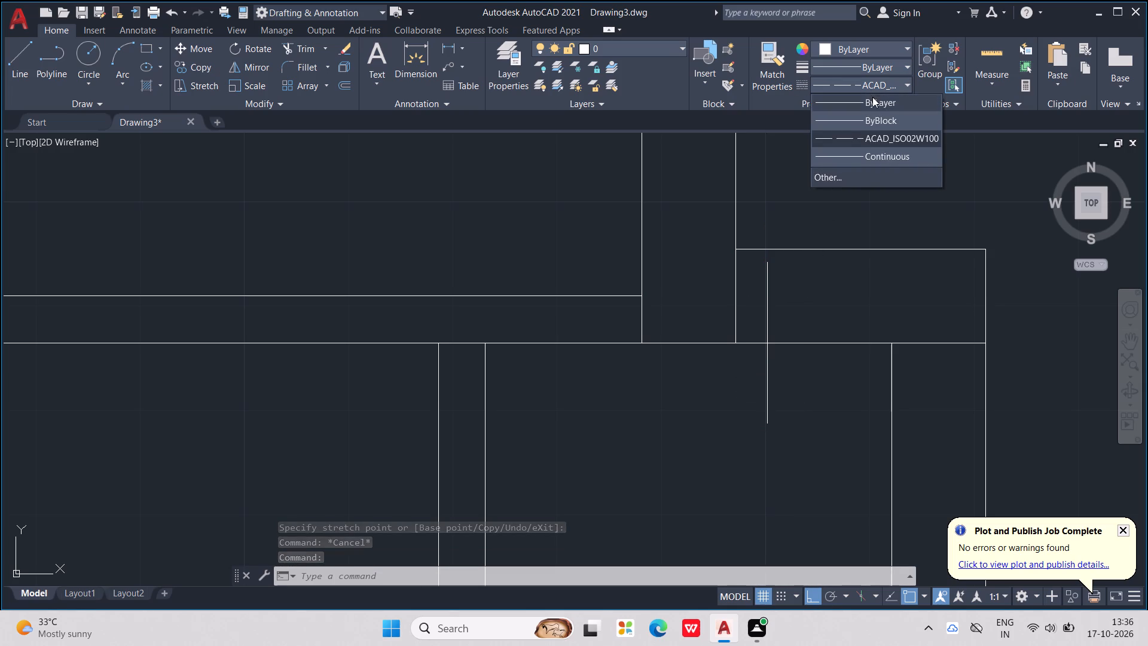
left_click(872, 99)
left_click(847, 298)
key("Escape")
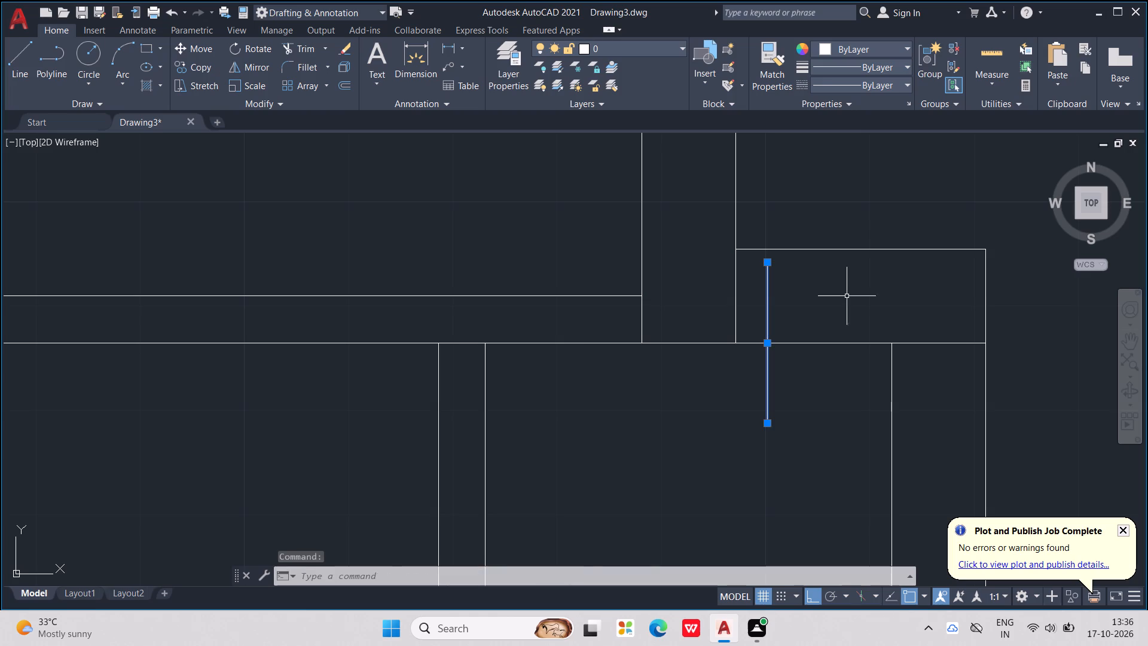
key("Escape")
Move the short vertical line up and slightly toward the main side wall, crossing both lines of the projection's top wall.
left_click(767, 269)
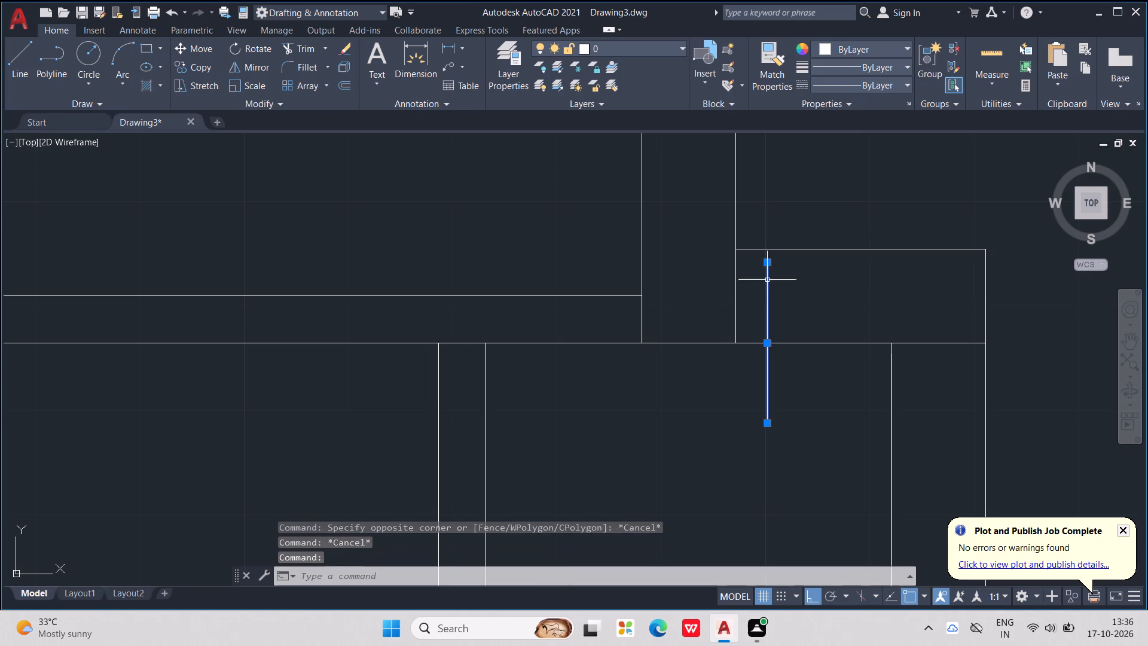
left_click_drag(767, 280, 760, 233)
key("Escape")
key("Escape")
key("Escape")
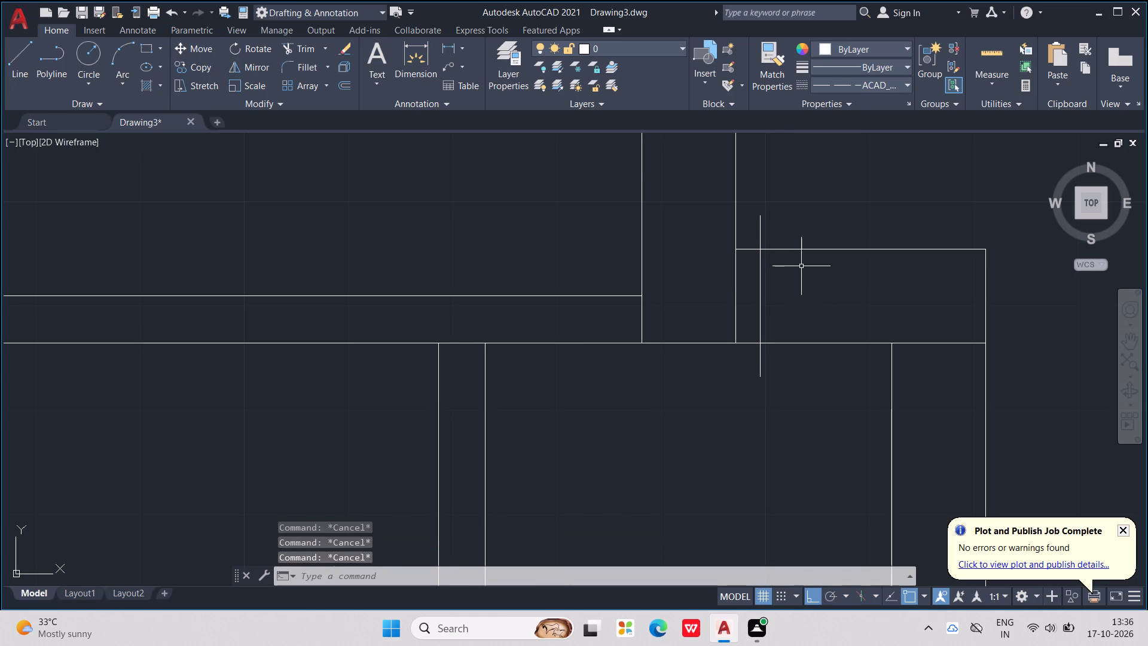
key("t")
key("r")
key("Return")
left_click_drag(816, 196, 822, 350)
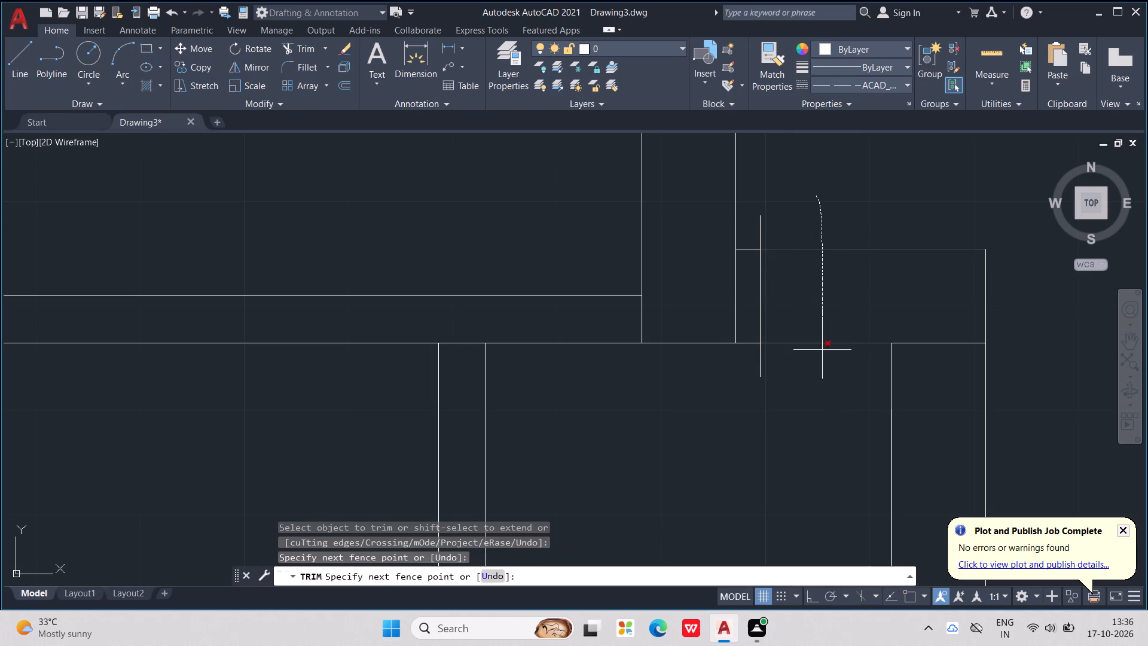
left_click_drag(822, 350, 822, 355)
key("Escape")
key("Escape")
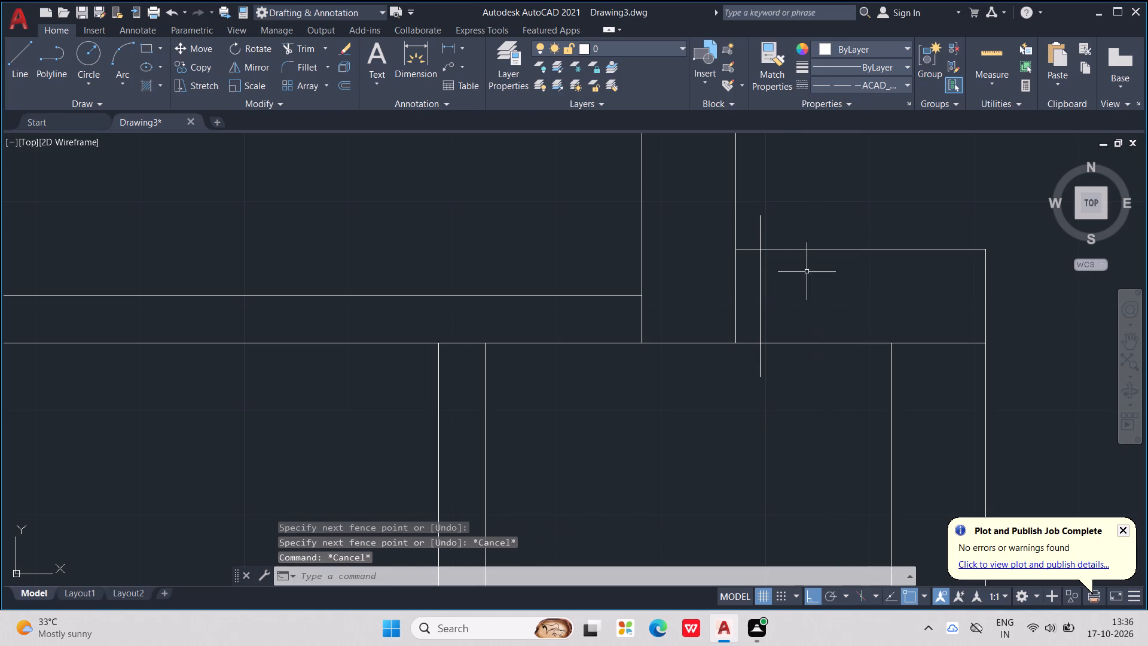
Trim the short vertical line's overhangs above and below the projection's top wall, and the main wall's vertical lines inside the junction.
type("TR")
key("Return")
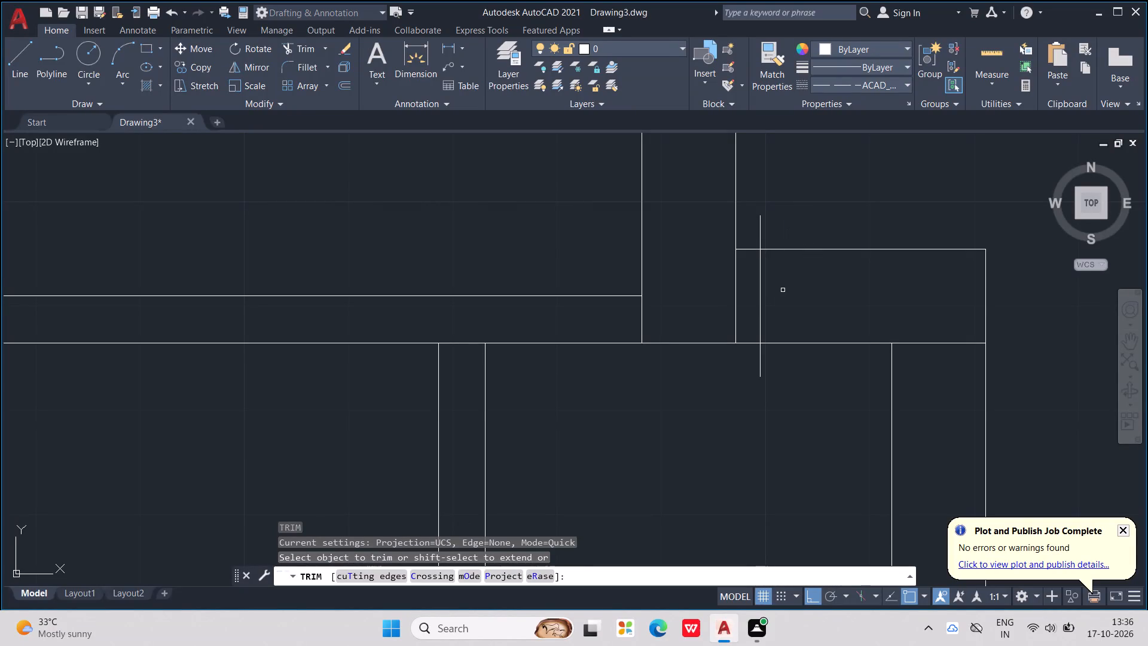
left_click(764, 233)
left_click(752, 237)
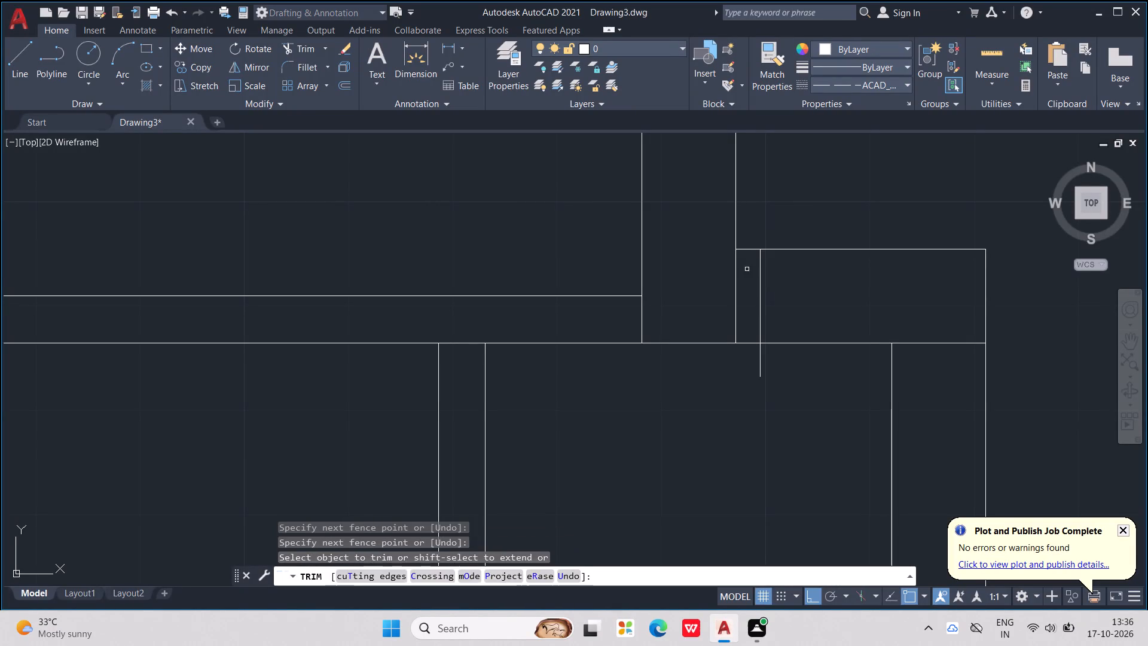
left_click_drag(744, 279, 725, 291)
left_click_drag(692, 322, 599, 322)
left_click_drag(756, 358, 767, 362)
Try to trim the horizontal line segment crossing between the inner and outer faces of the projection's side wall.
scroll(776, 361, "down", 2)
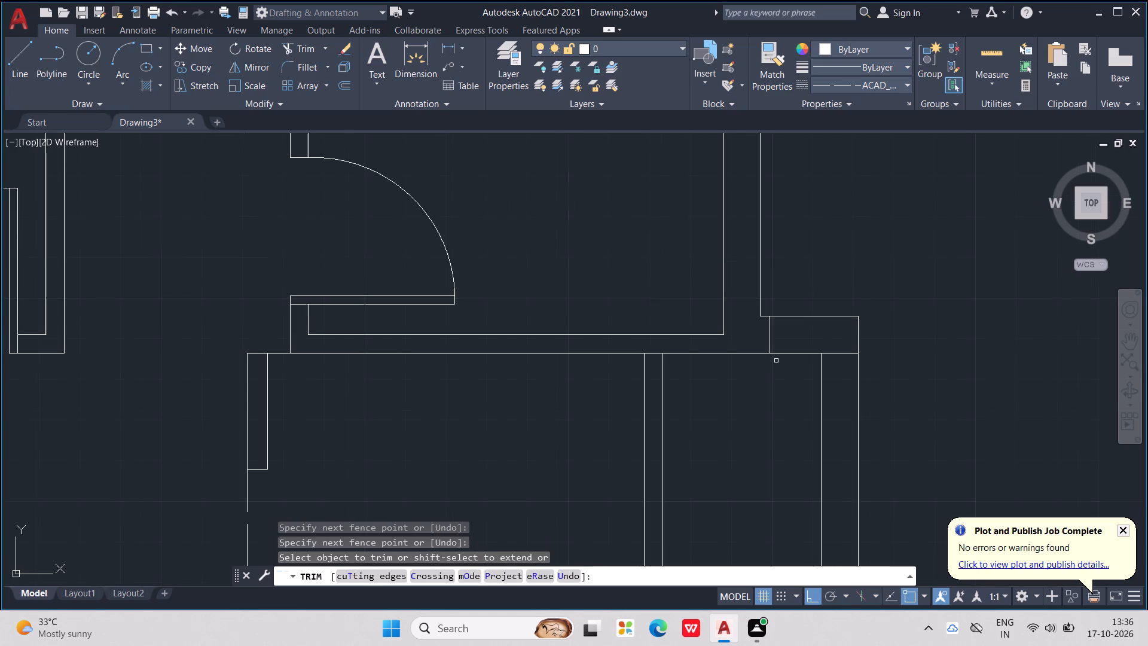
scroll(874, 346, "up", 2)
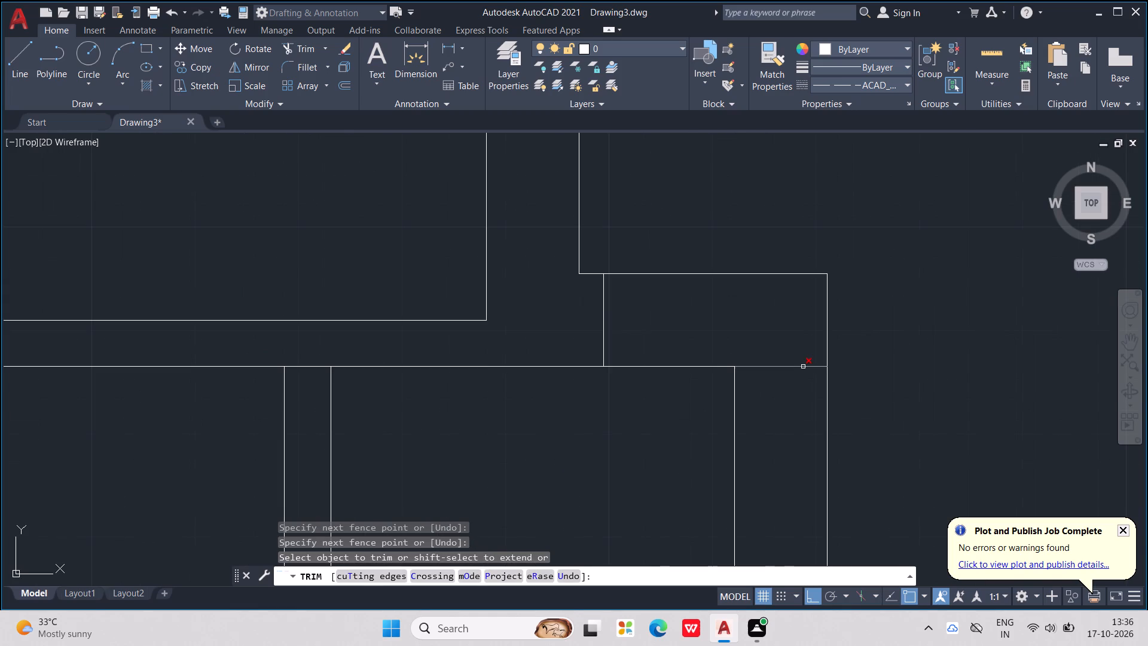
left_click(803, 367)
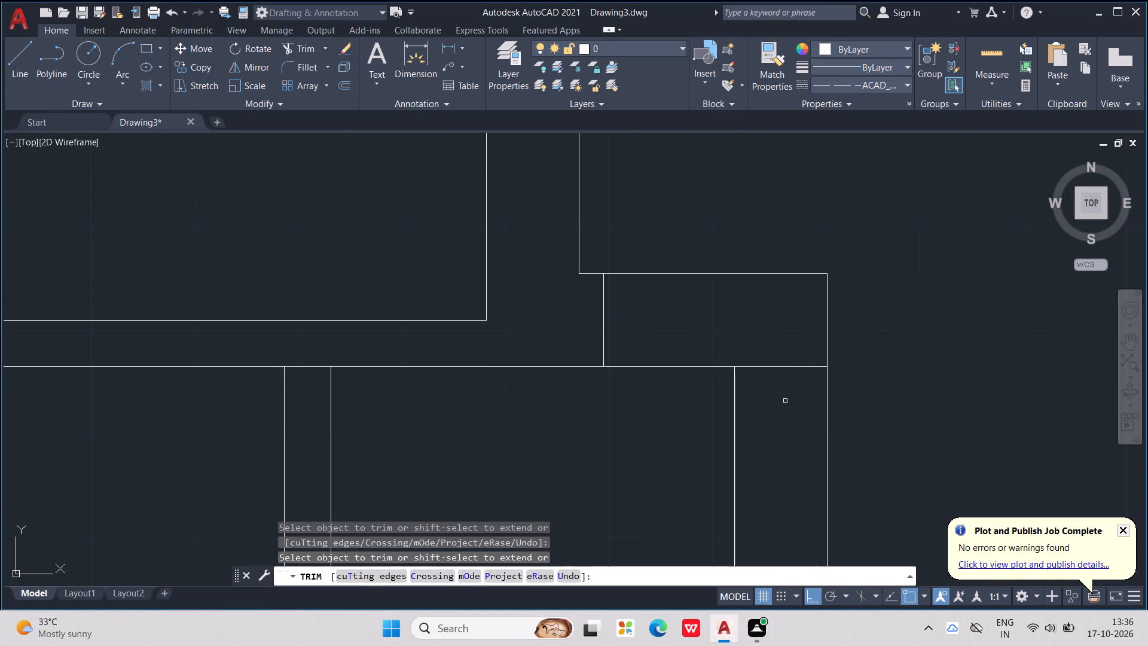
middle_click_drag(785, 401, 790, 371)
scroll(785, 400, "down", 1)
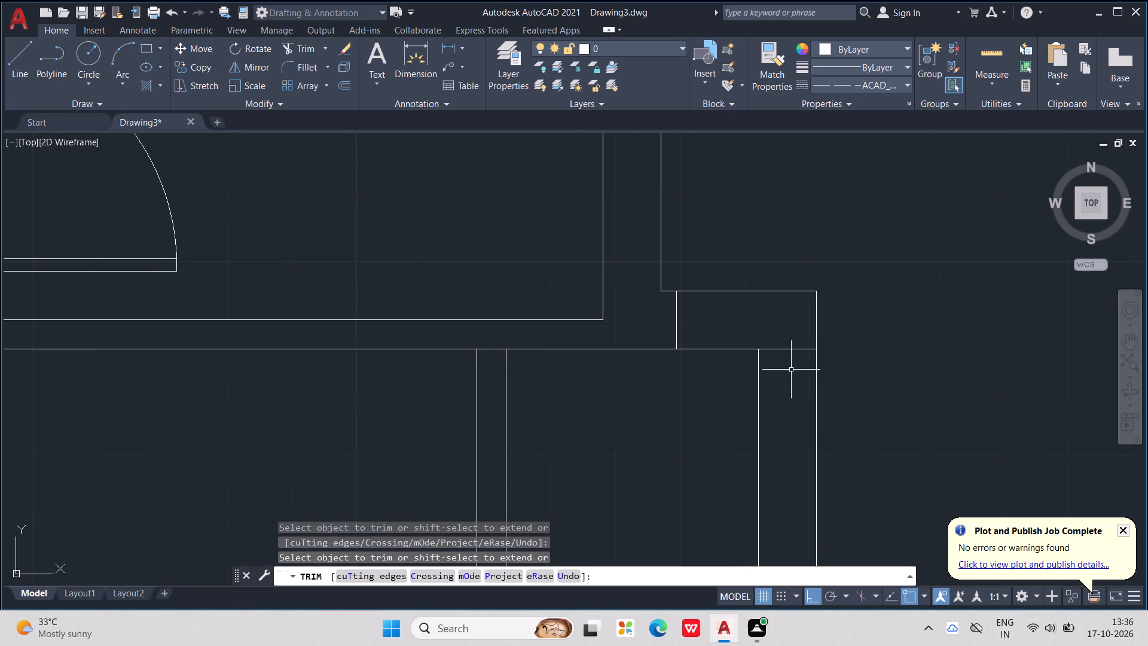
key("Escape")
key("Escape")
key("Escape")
Draw a vertical line continuing the projection's inner wall face up to its top edge.
key("l")
key("Return")
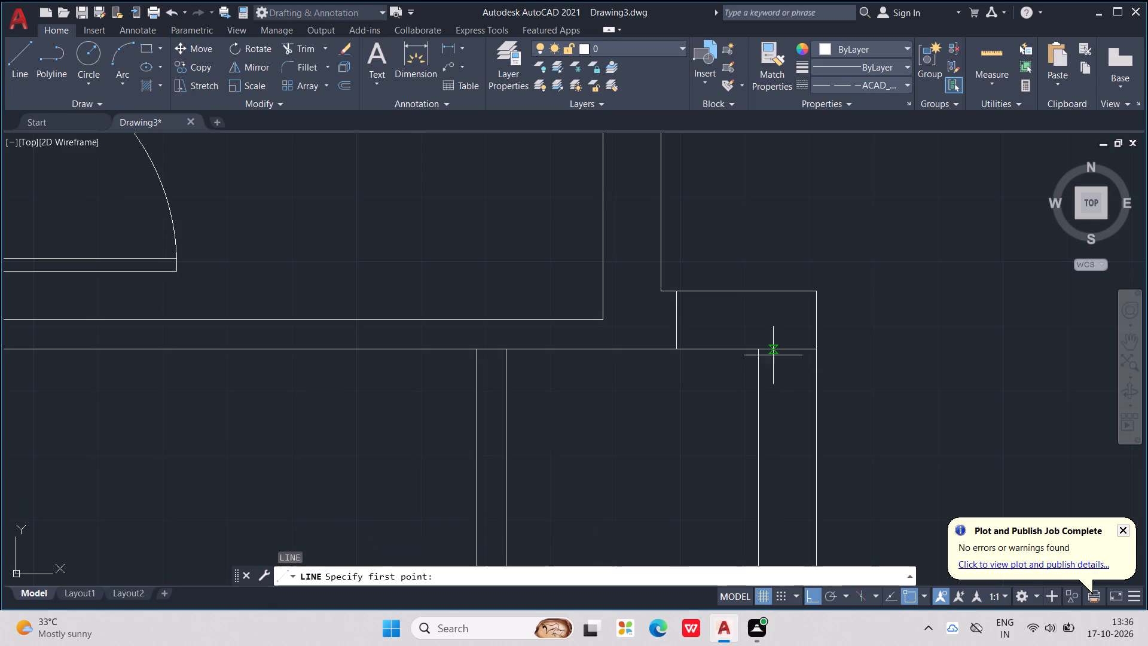
left_click(756, 352)
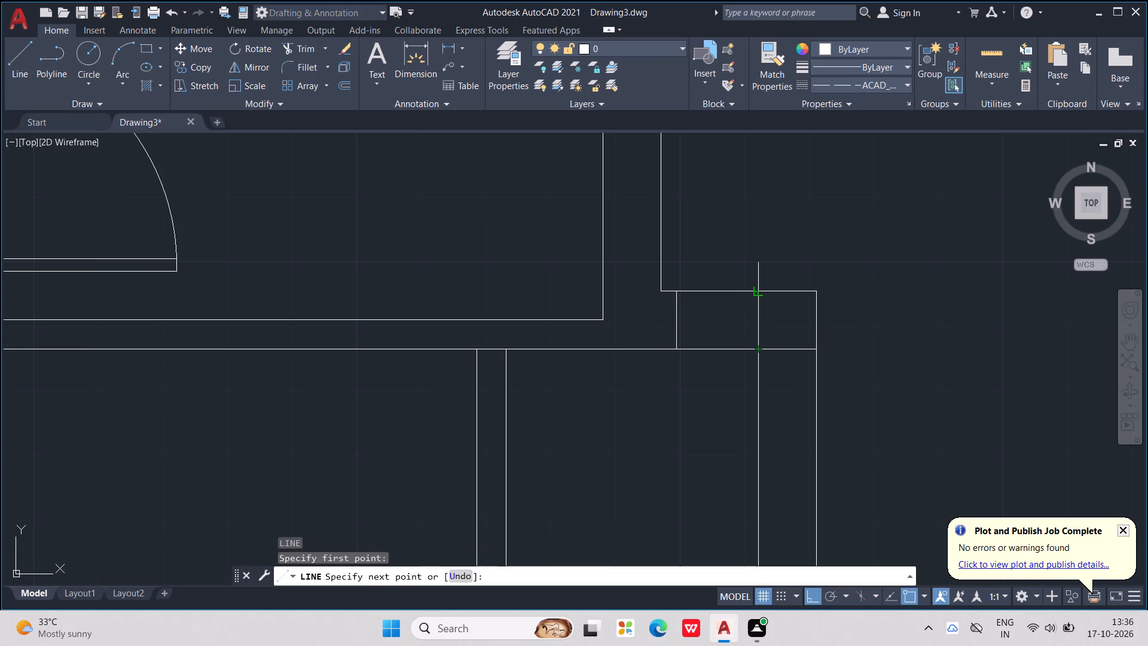
left_click(755, 294)
key("Escape")
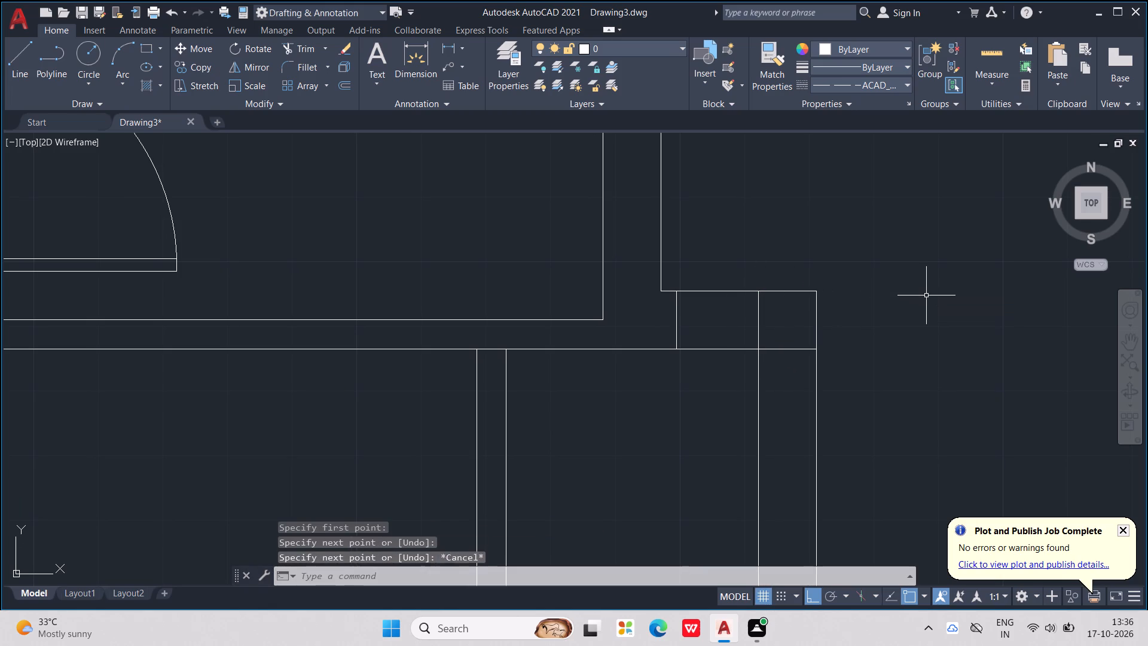
key("Escape")
key("Escape")
key("Escape")
key("Escape")
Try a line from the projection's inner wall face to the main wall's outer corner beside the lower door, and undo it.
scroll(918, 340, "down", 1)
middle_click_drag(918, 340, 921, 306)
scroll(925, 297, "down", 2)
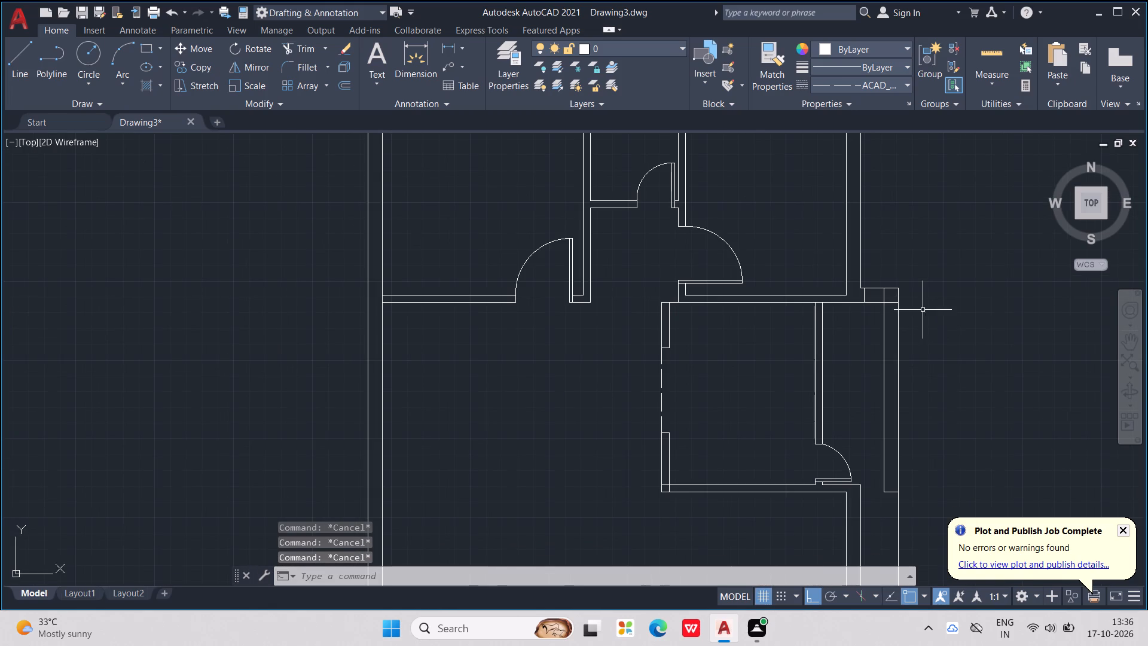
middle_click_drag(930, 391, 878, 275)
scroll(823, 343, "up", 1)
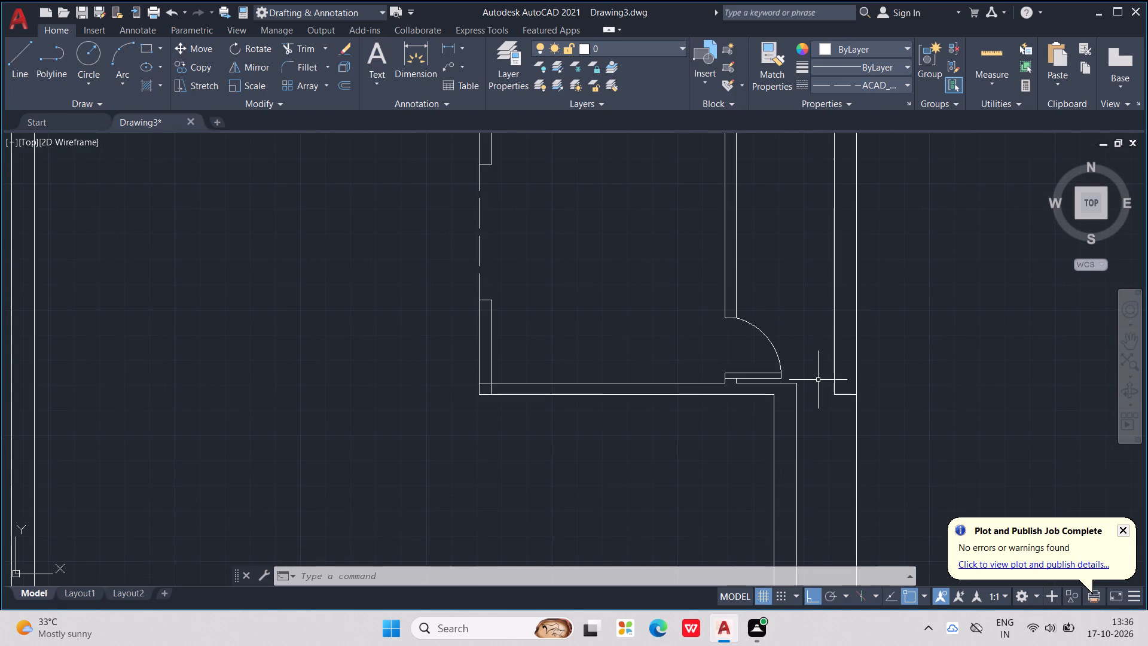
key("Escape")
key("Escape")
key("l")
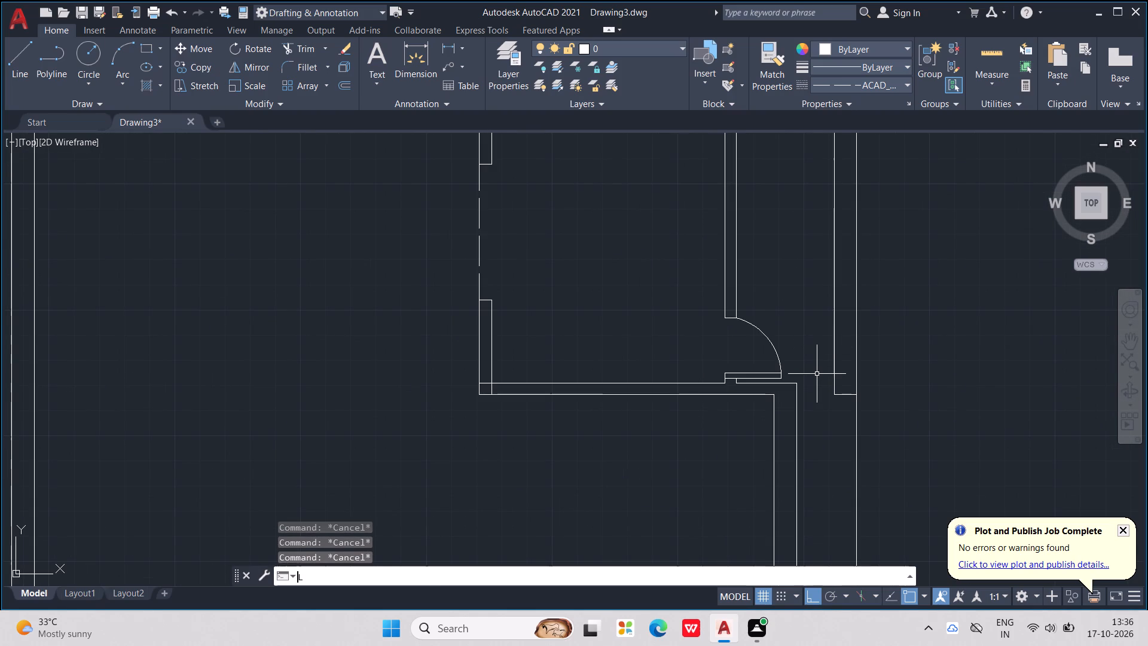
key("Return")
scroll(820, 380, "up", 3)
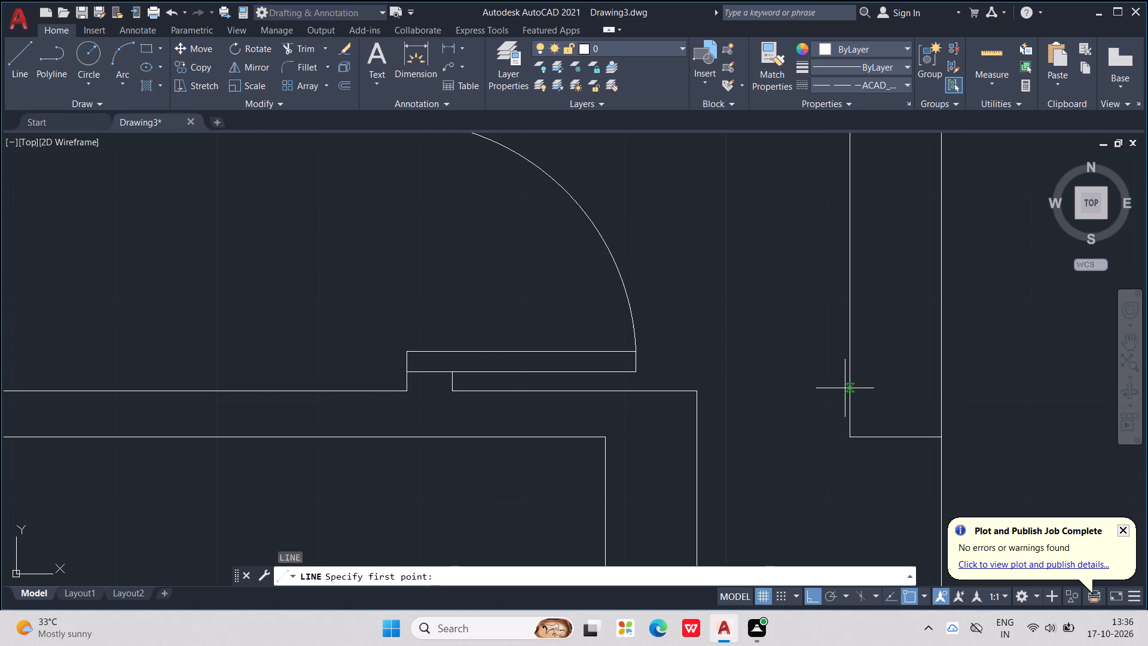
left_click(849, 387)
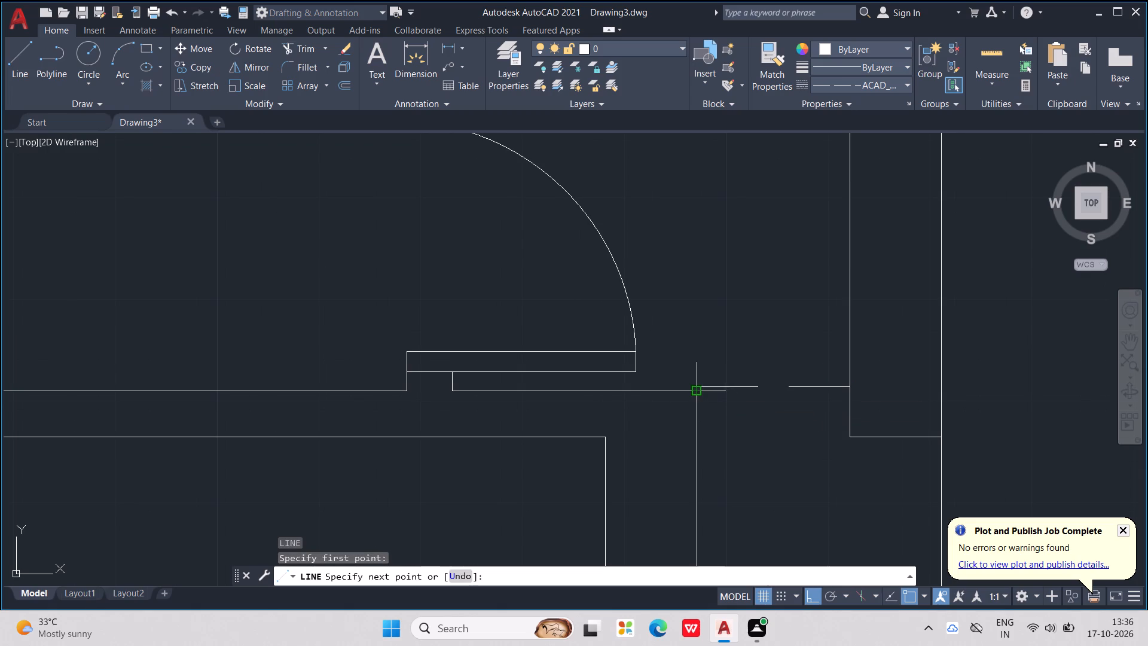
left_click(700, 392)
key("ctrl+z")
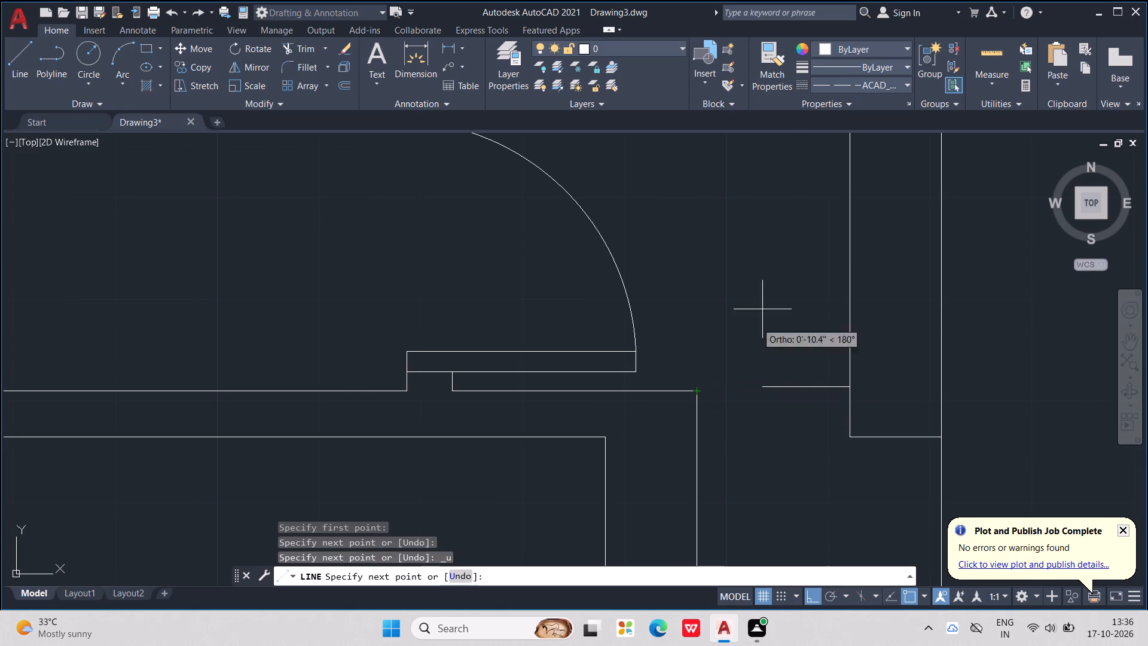
Set the current linetype to ByLayer and abandon the pending line.
left_click(889, 88)
left_click(891, 103)
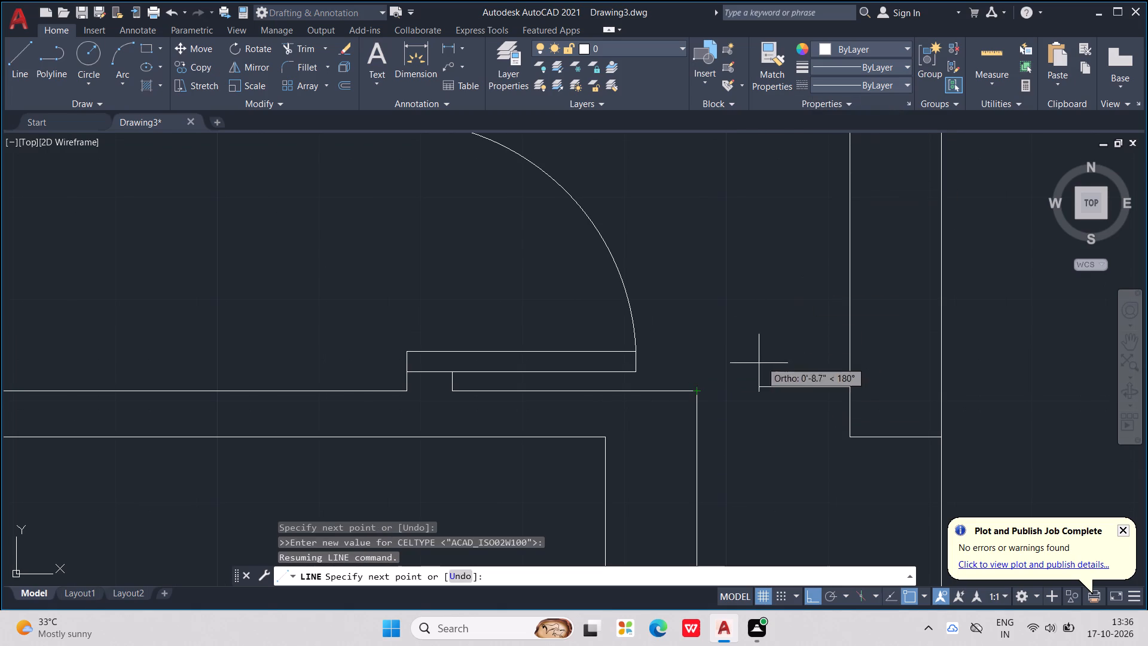
key("Escape")
Draw a horizontal line from the main wall's outer corner beside the lower door to the projection's inner wall face.
key("l")
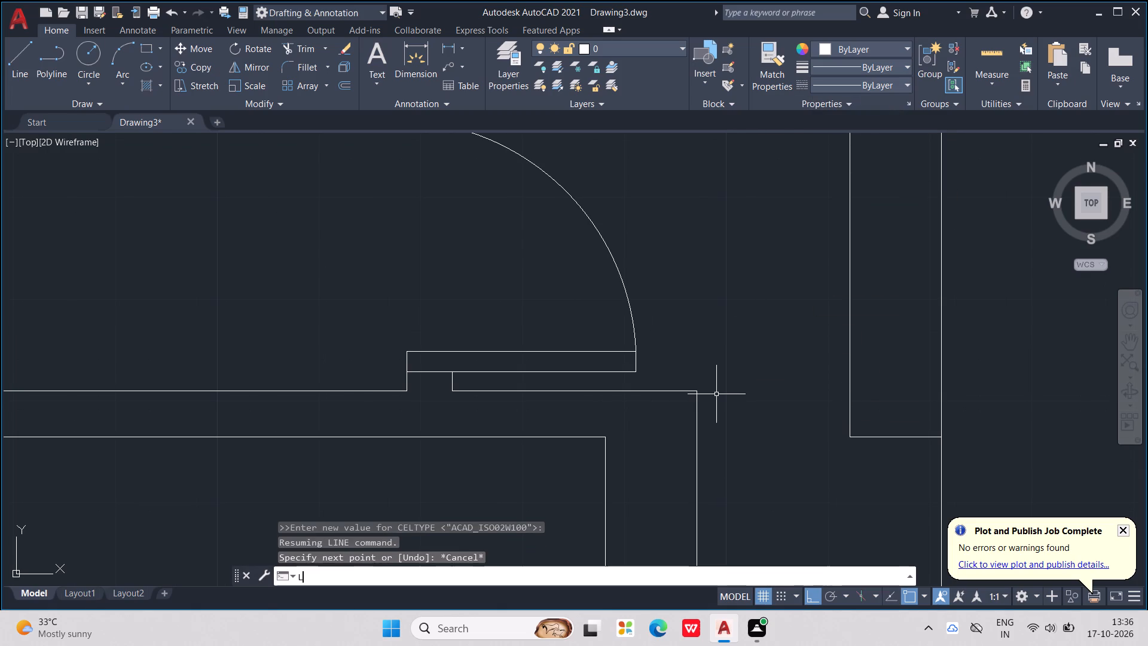
key("Return")
left_click(694, 391)
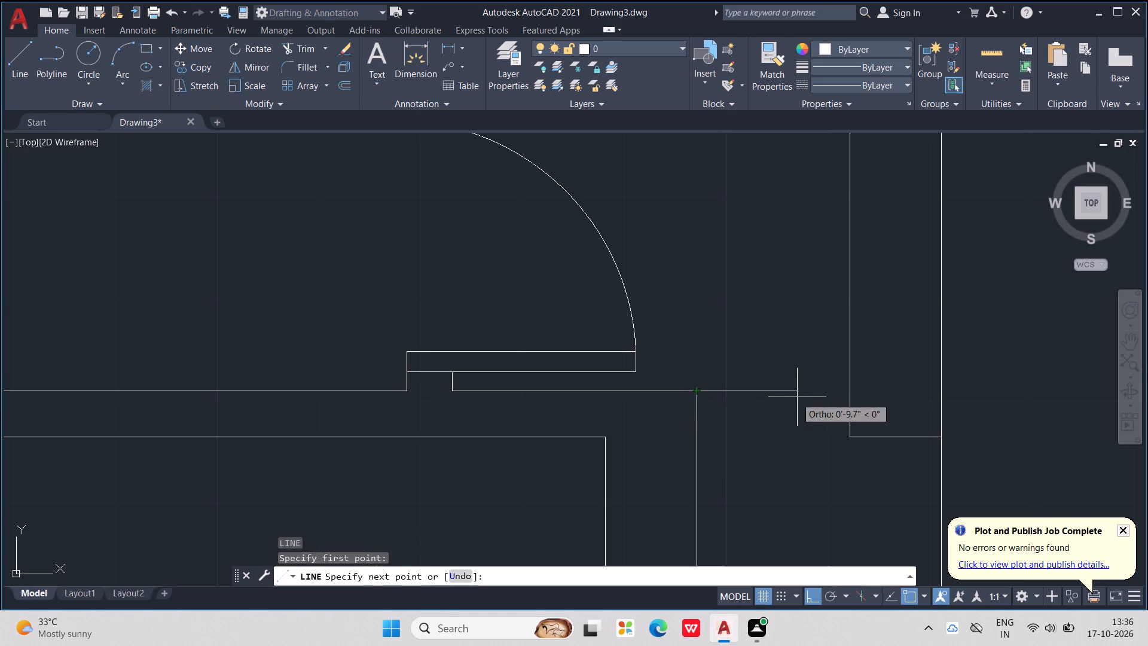
left_click(850, 386)
key("Escape")
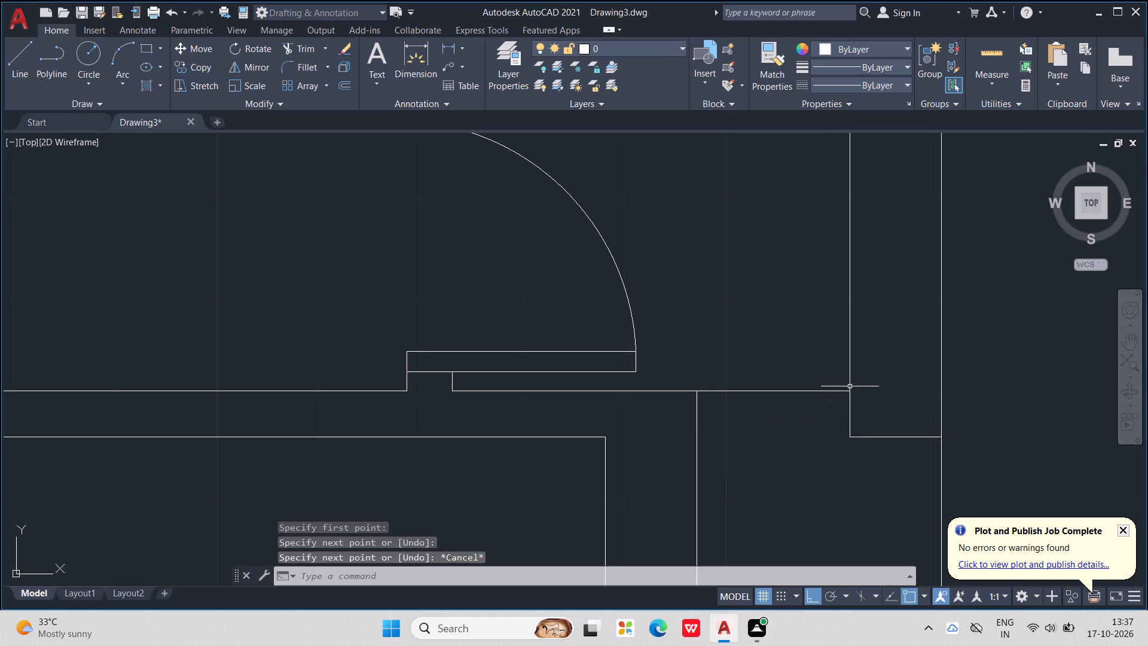
key("Escape")
key("Escape")
key("Escape")
Draw a horizontal line from the lower end of the projection's inner wall face to the main wall's outer face.
key("l")
key("Return")
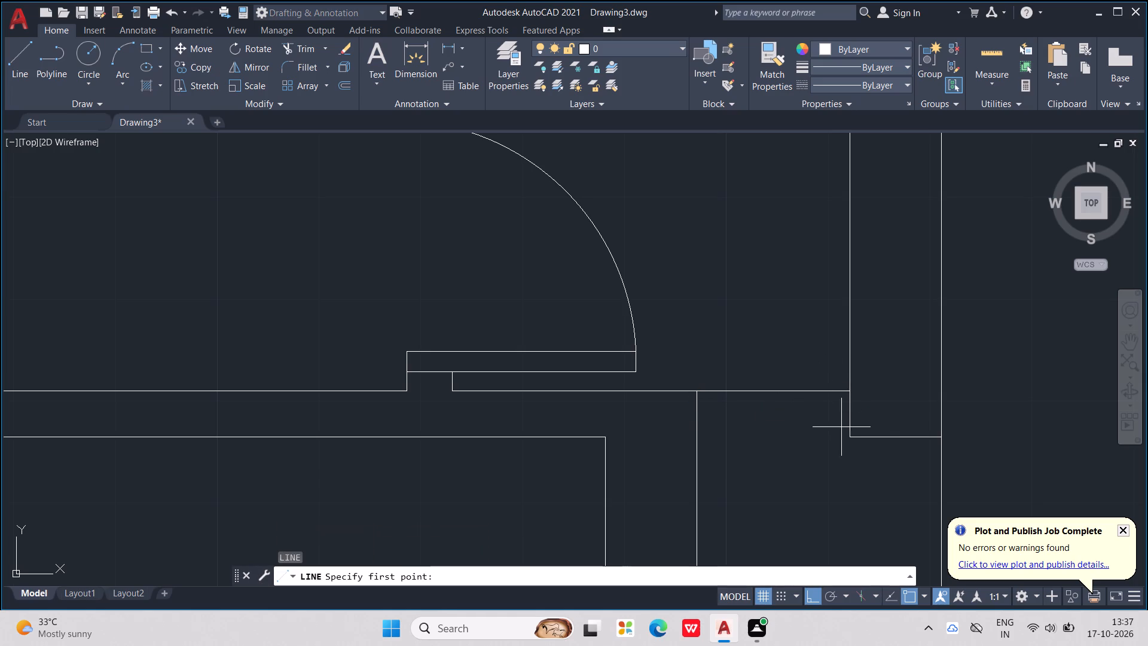
left_click(851, 436)
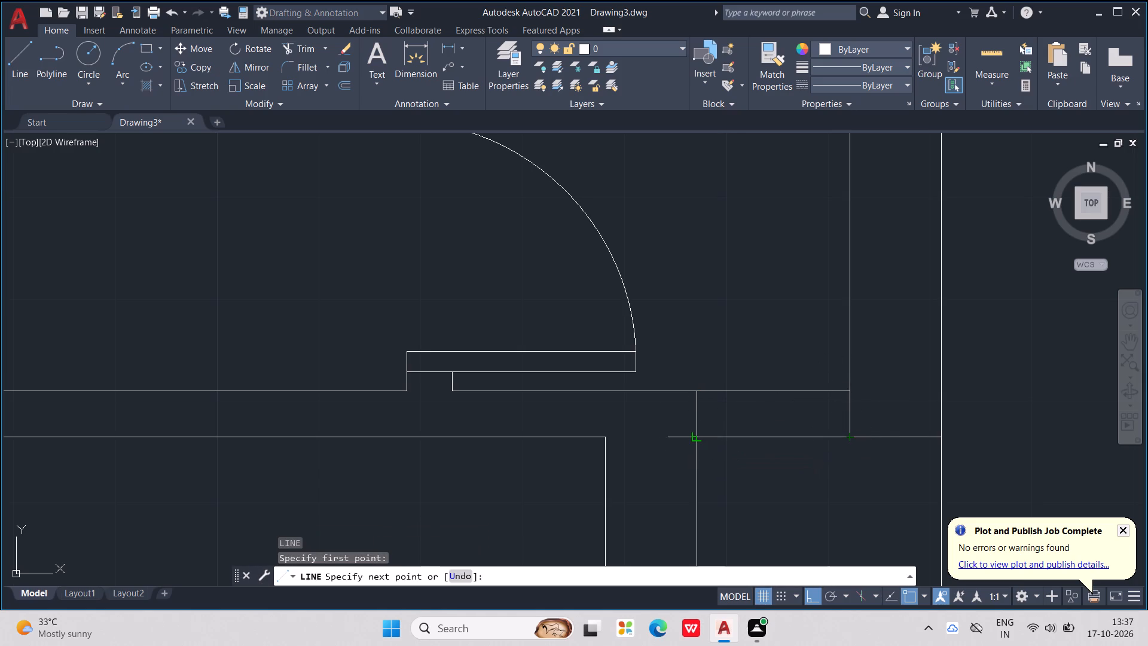
left_click(697, 435)
key("Escape")
key("Escape")
key("Escape")
key("Escape")
key("Escape")
key("Escape")
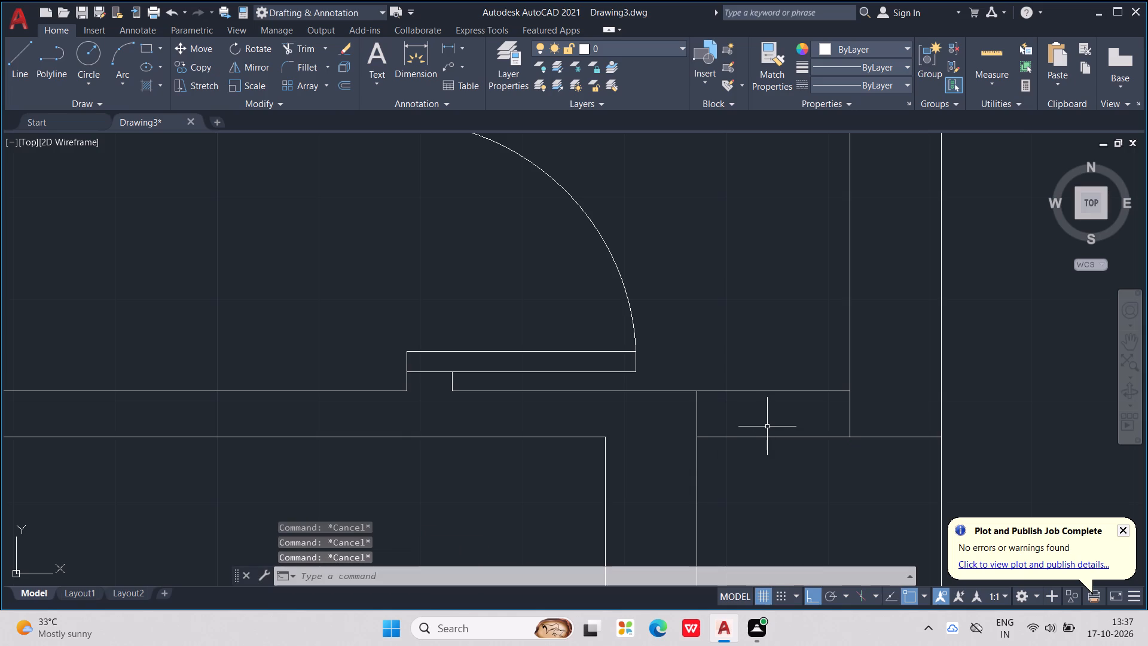
Draw a three-sided rectangular jamb about 3" wide against the projection's inner wall face, between the bottom wall's two lines.
key("Escape")
key("Escape")
key("Escape")
key("Escape")
key("l")
key("Return")
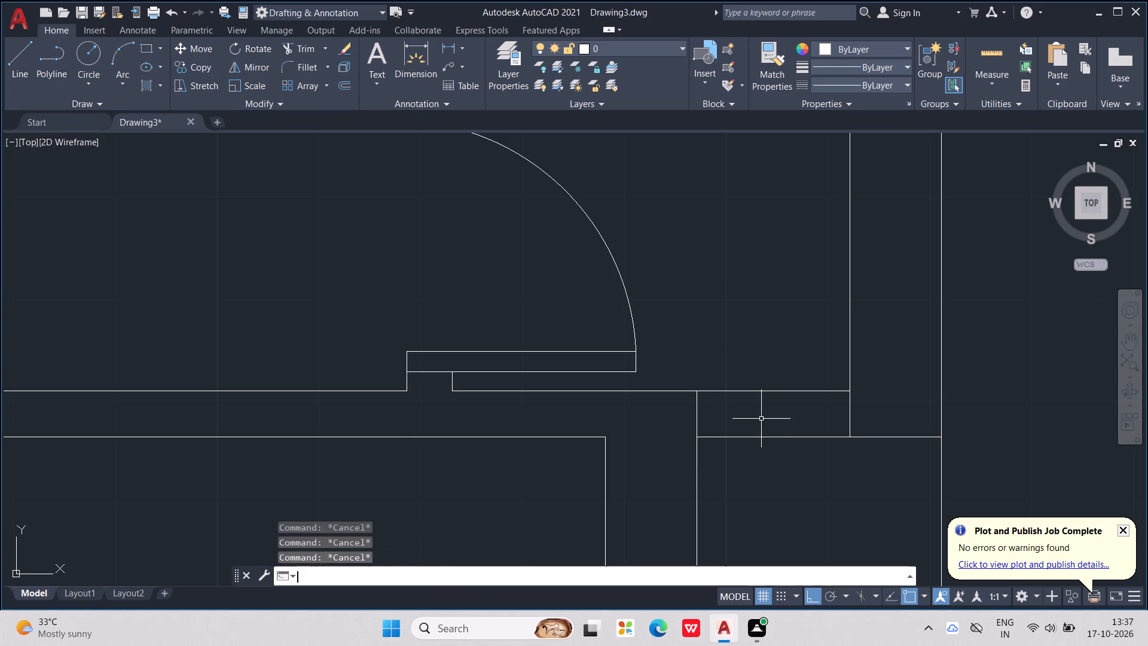
scroll(825, 392, "up", 1)
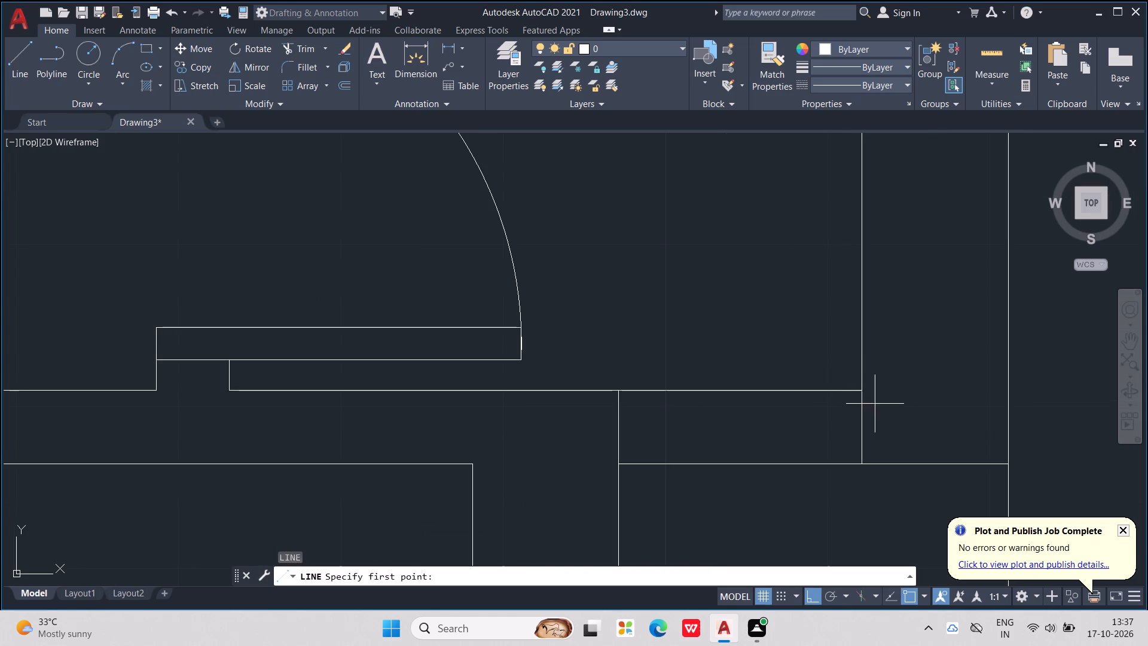
scroll(828, 418, "up", 2)
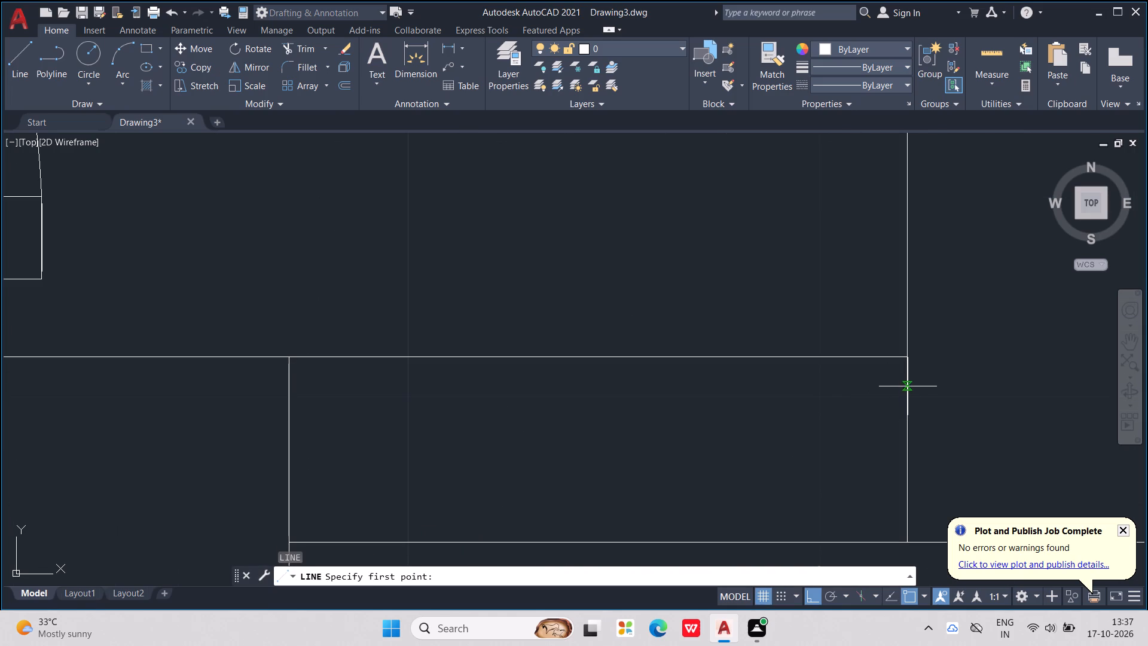
left_click(908, 386)
scroll(767, 406, "down", 1)
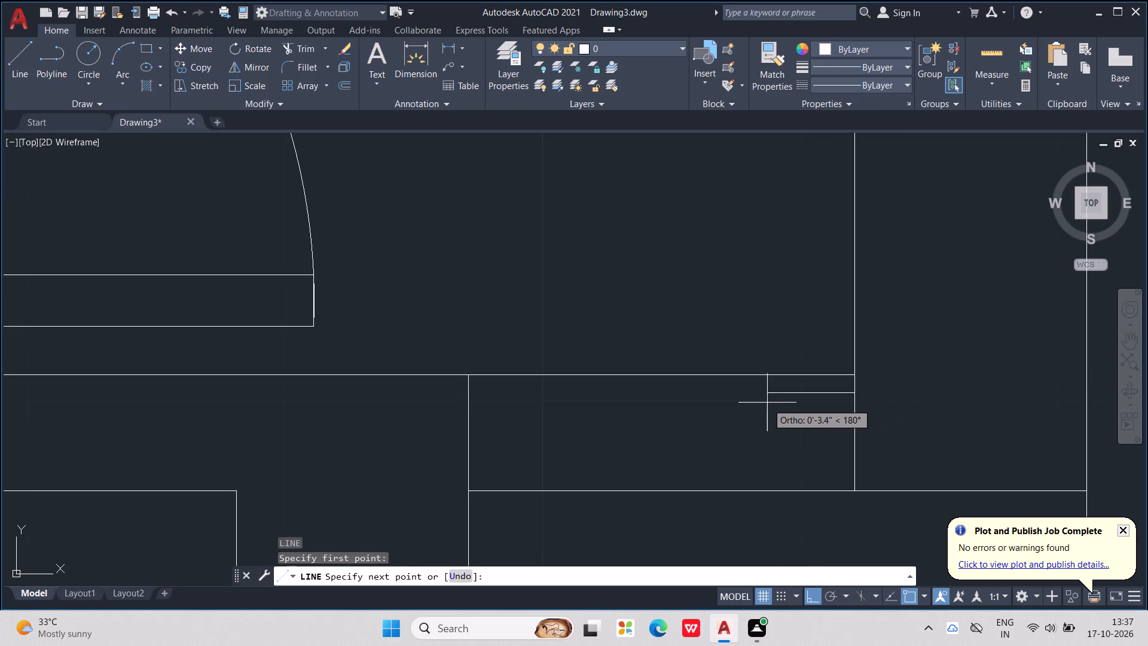
left_click(779, 391)
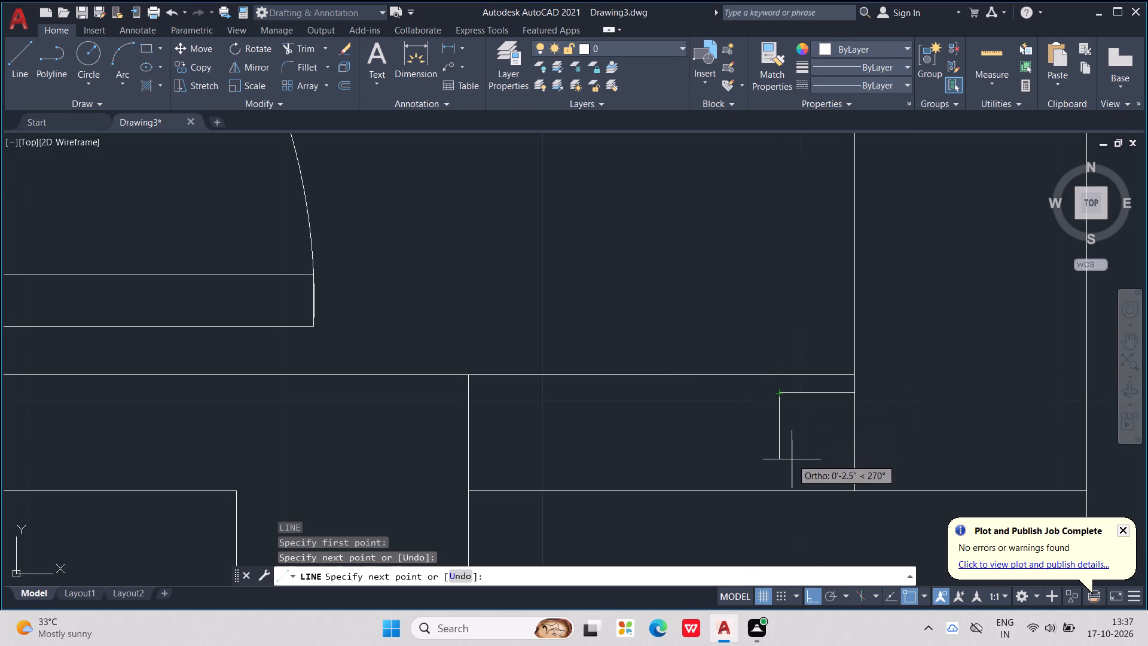
left_click(783, 464)
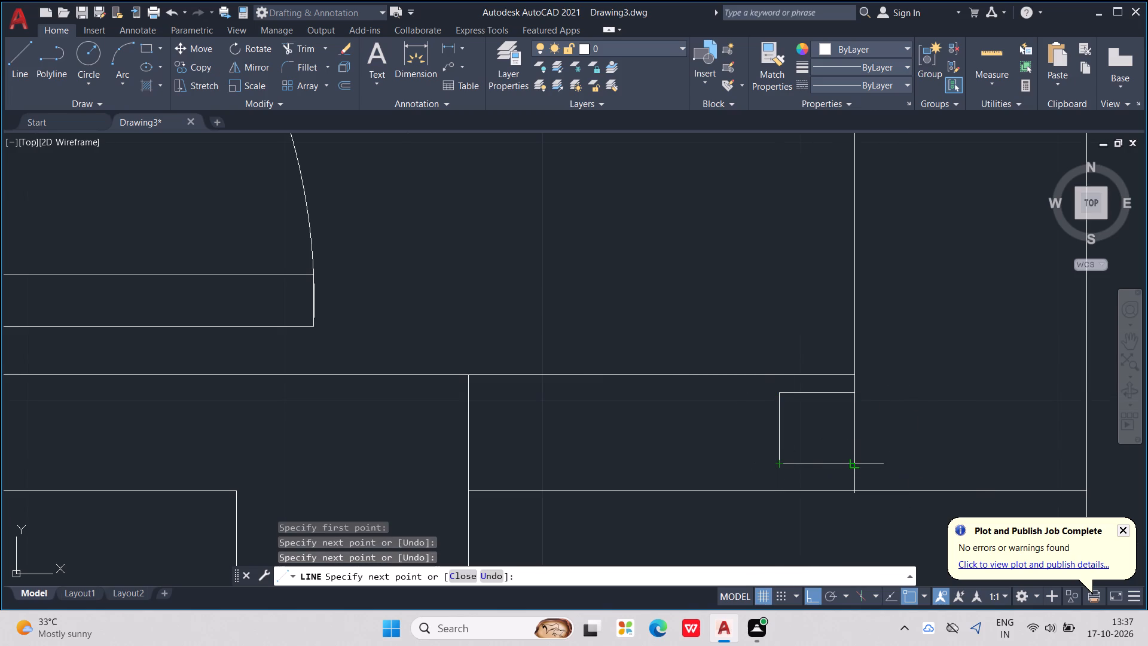
left_click(853, 464)
key("Escape")
key("Escape")
key("Escape")
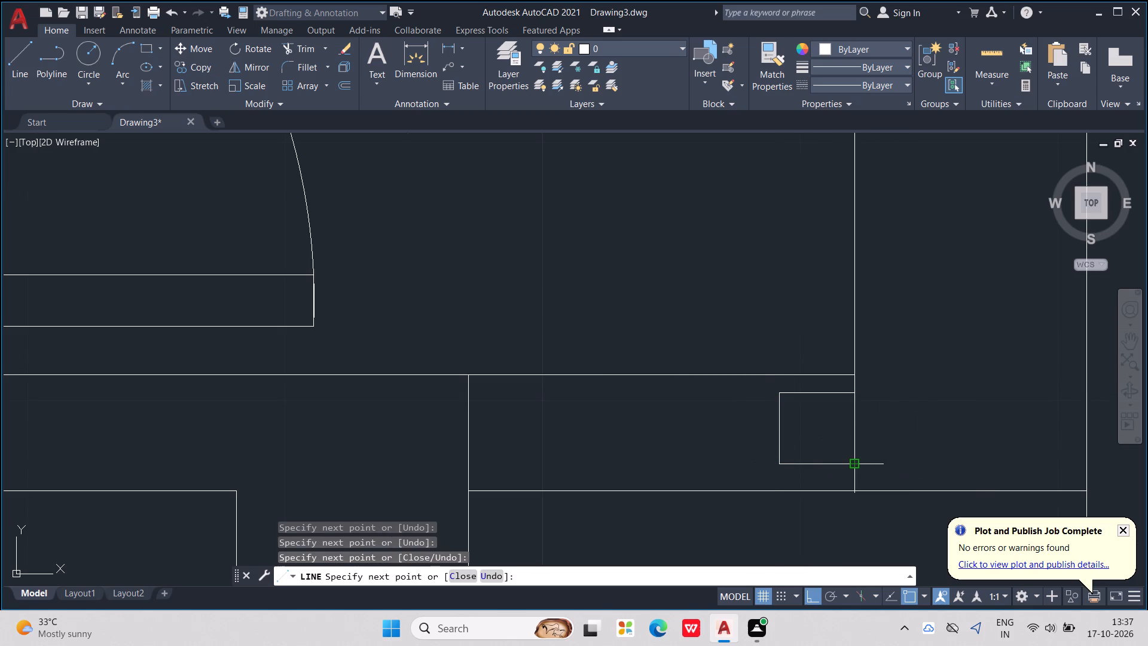
Draw connected lines through the jamb's upper and lower free corners, continuing both horizontal edges to the main wall's outer face.
key("l")
key("Return")
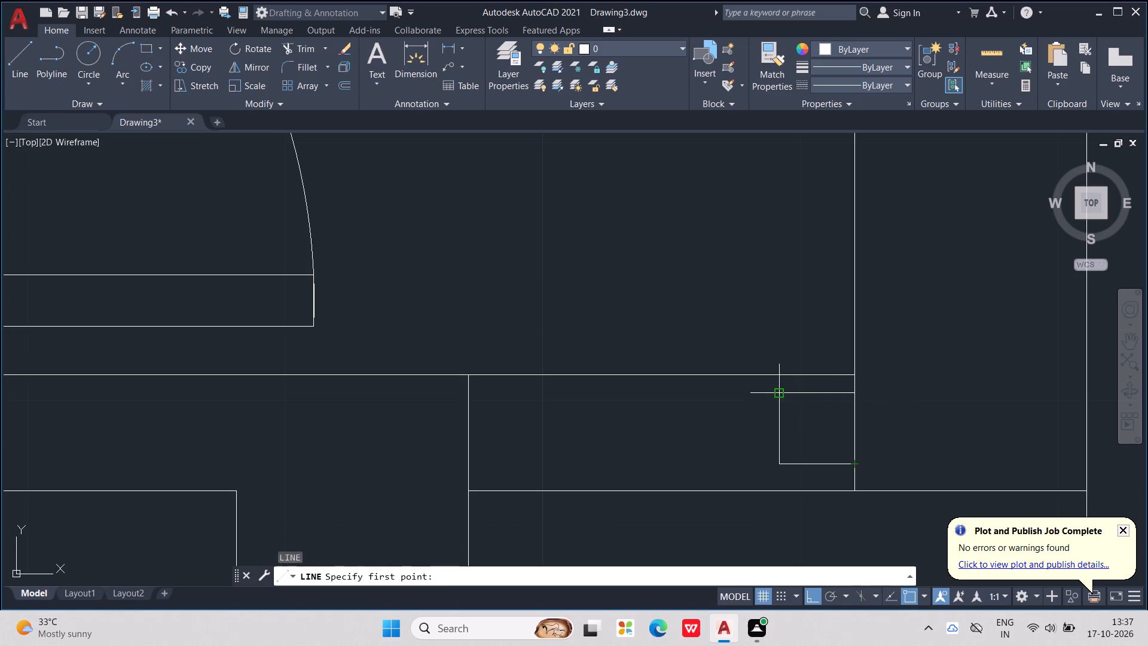
left_click(781, 396)
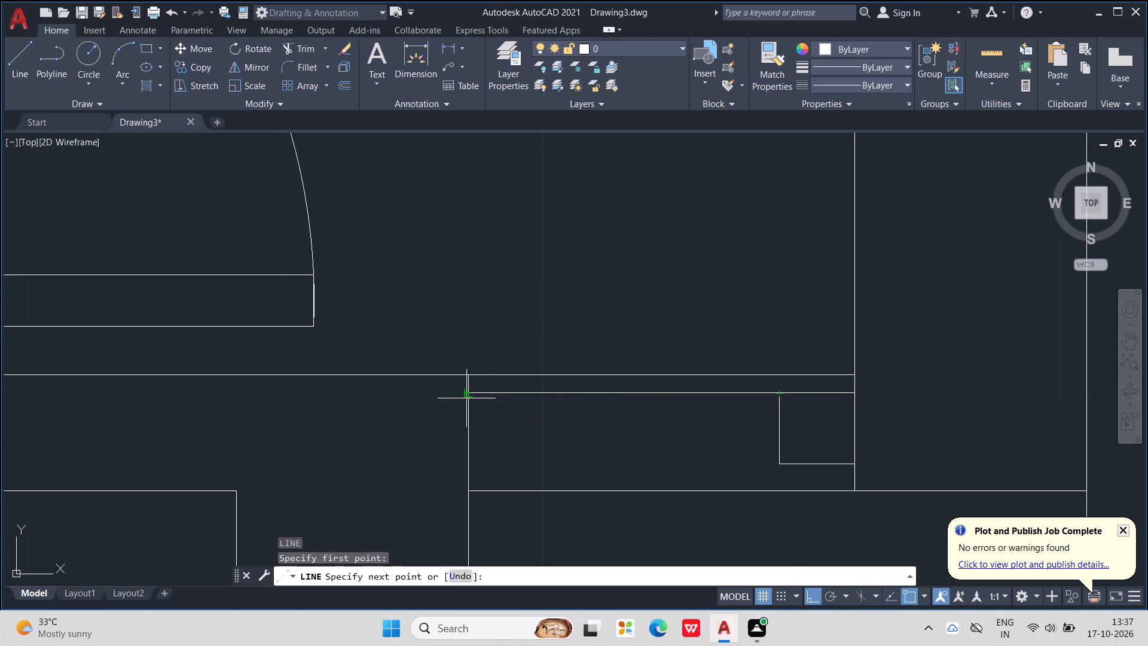
left_click(466, 398)
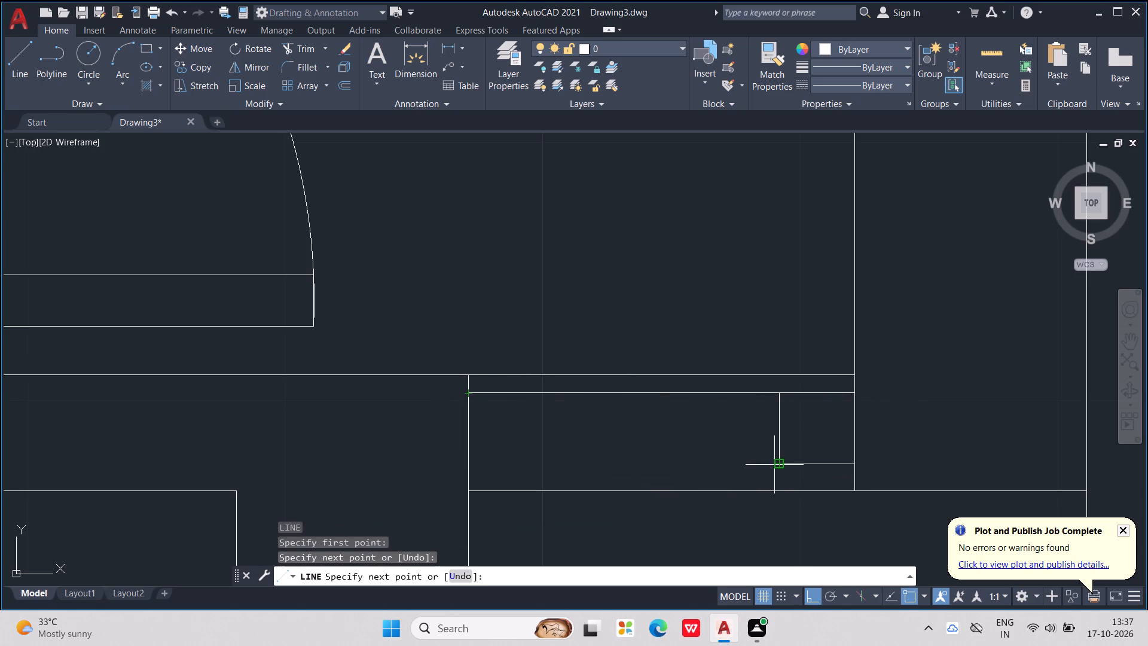
left_click(776, 465)
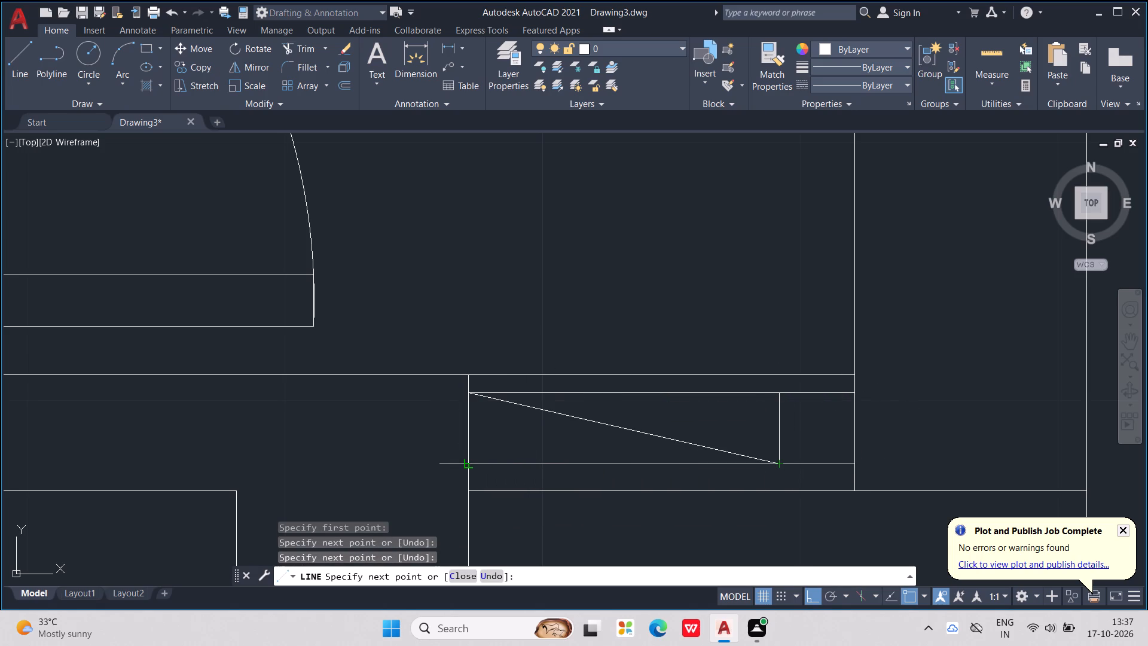
left_click(469, 462)
key("Escape")
key("Escape")
key("Escape")
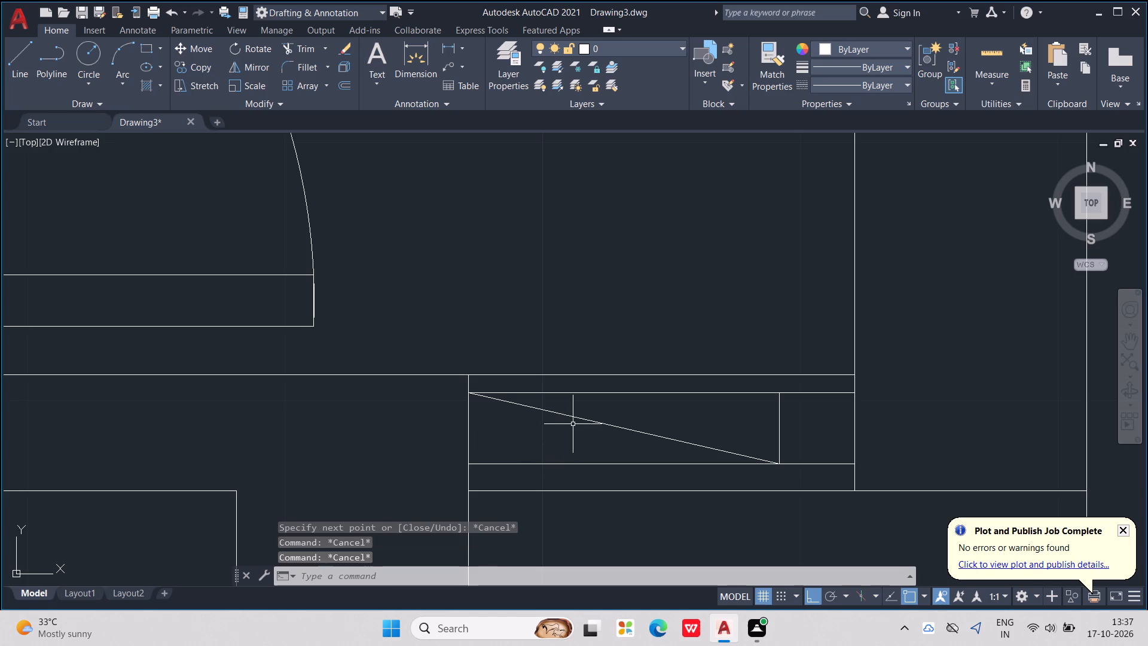
Erase the diagonal line between the two horizontal jamb lines.
left_click(579, 418)
key("Delete")
key("Delete")
key("Delete")
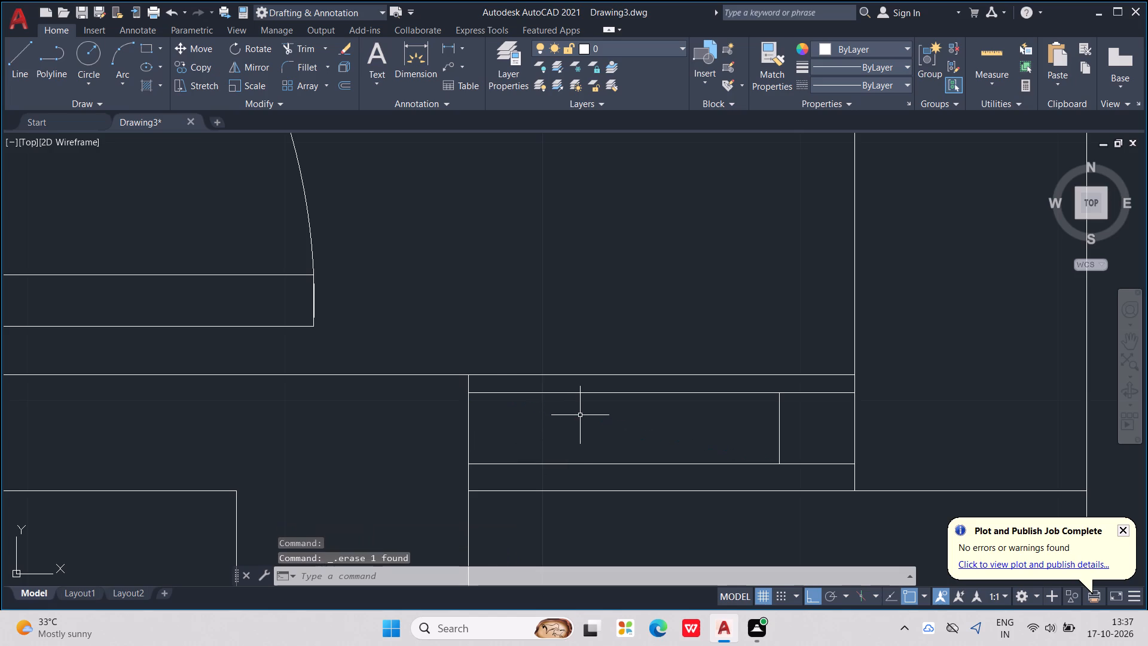
Draw a vertical line between the two horizontal jamb lines, near the main wall's outer face, as the second jamb's edge.
scroll(580, 415, "down", 6)
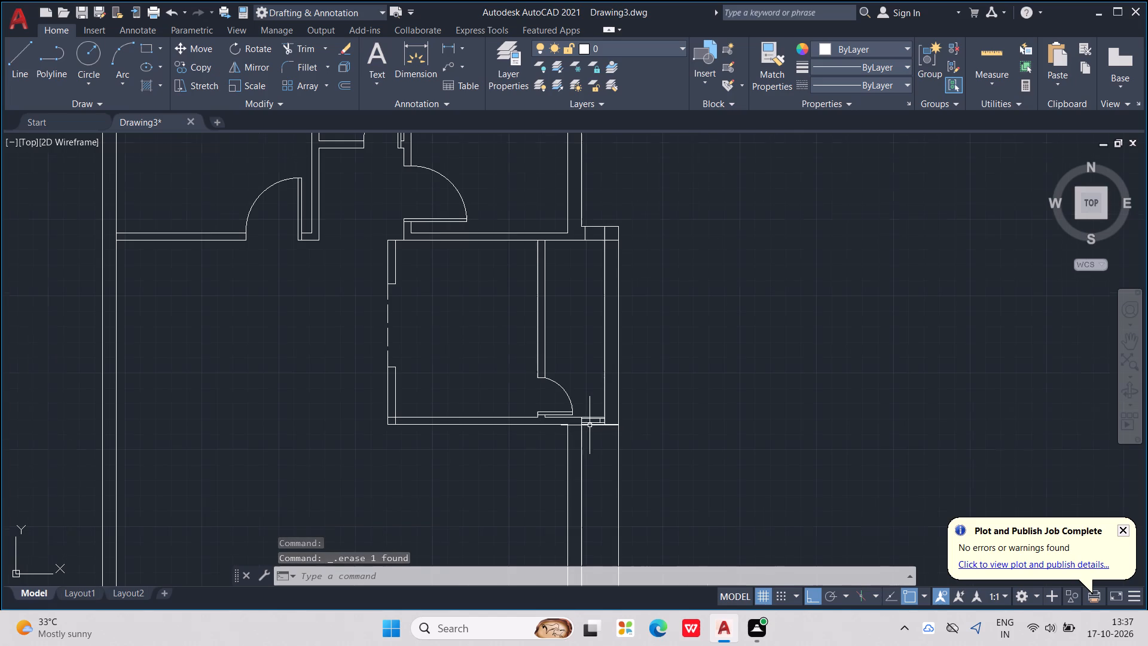
middle_click_drag(598, 463, 691, 492)
scroll(696, 466, "up", 1)
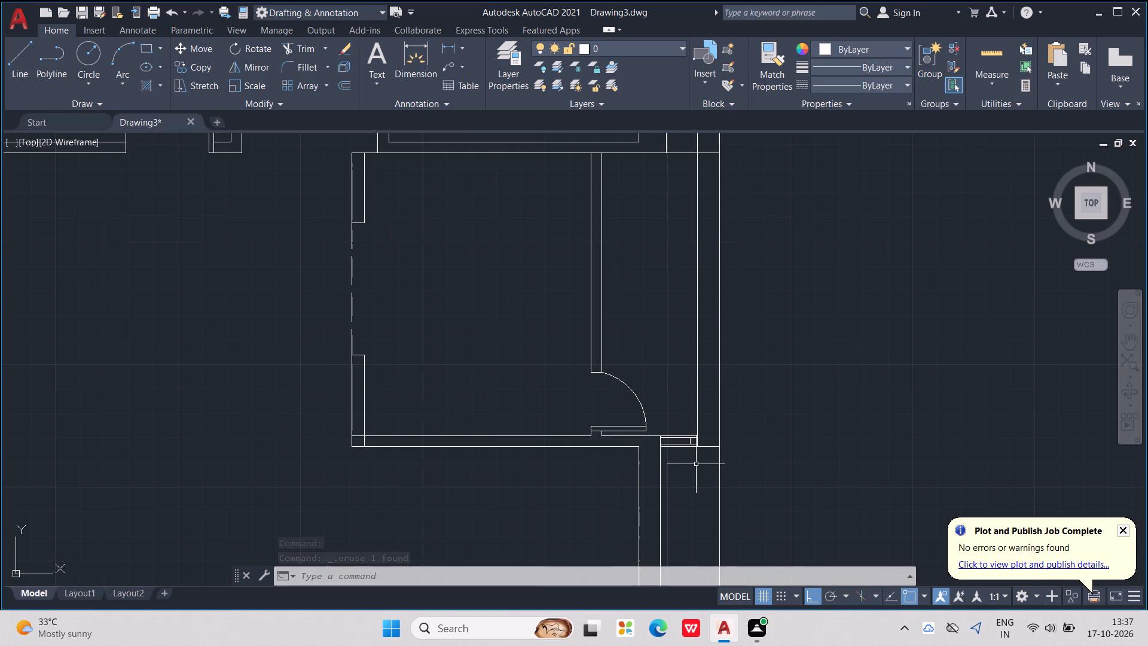
key("Escape")
scroll(689, 458, "up", 1)
key("l")
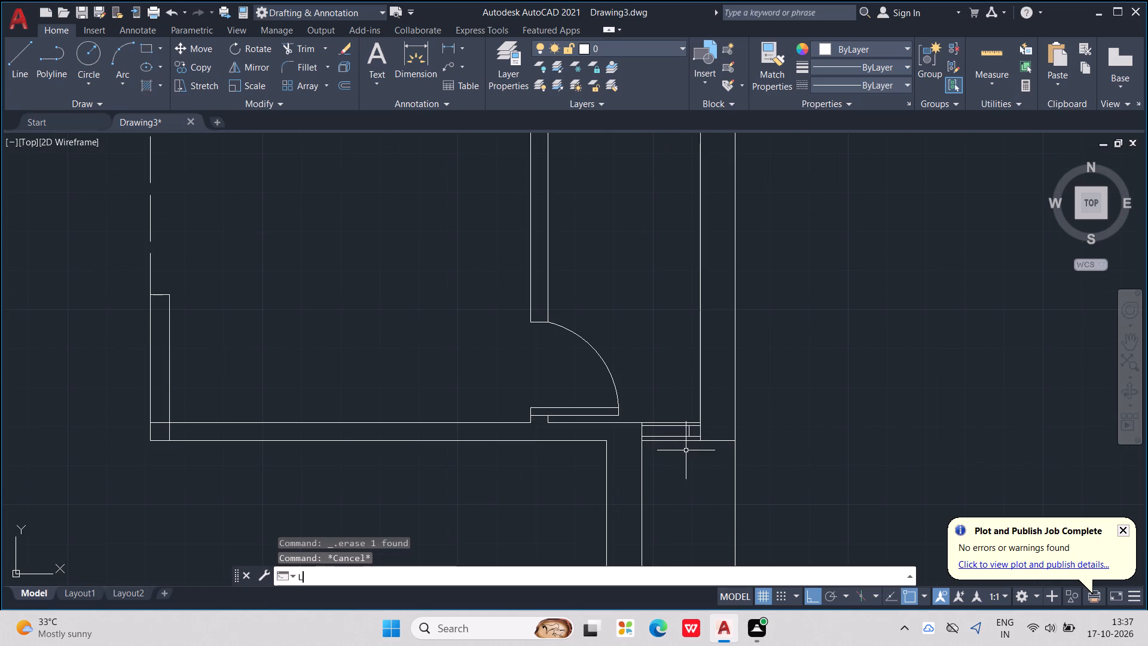
key("Return")
scroll(686, 450, "up", 4)
middle_click_drag(617, 377, 789, 435)
scroll(647, 388, "down", 1)
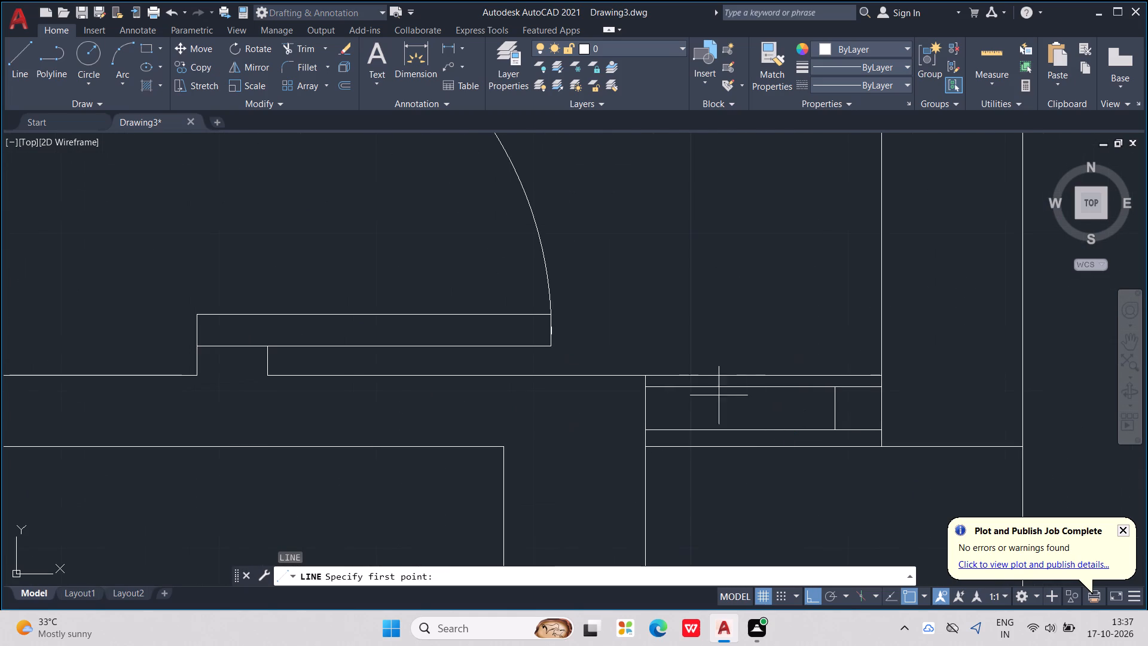
scroll(700, 387, "down", 1)
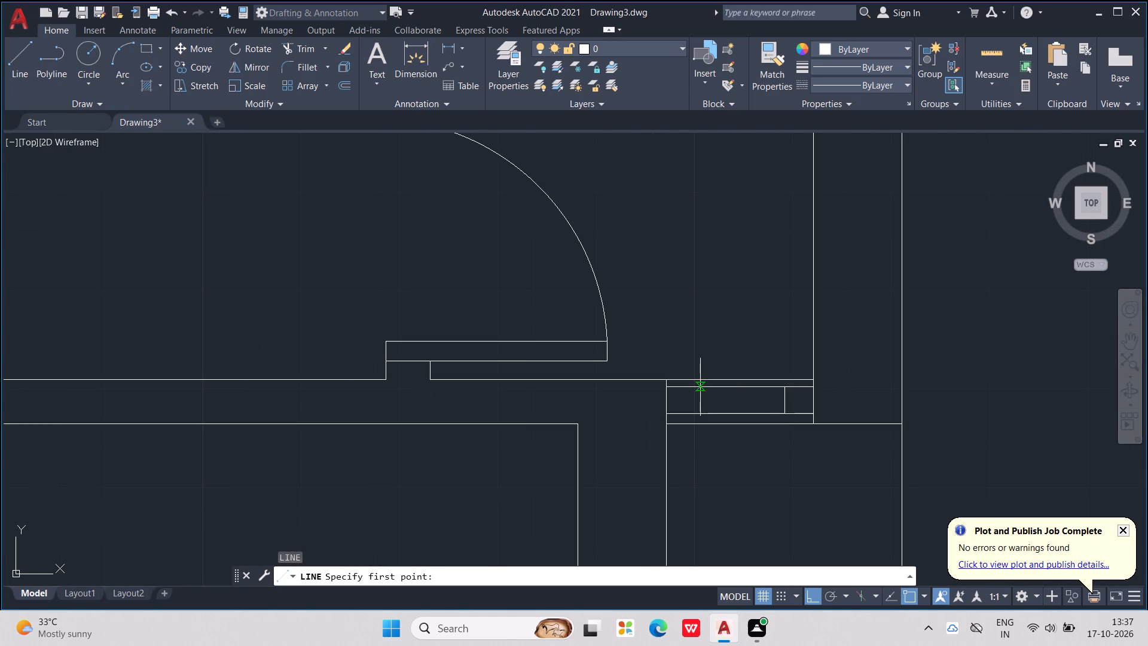
scroll(700, 387, "up", 1)
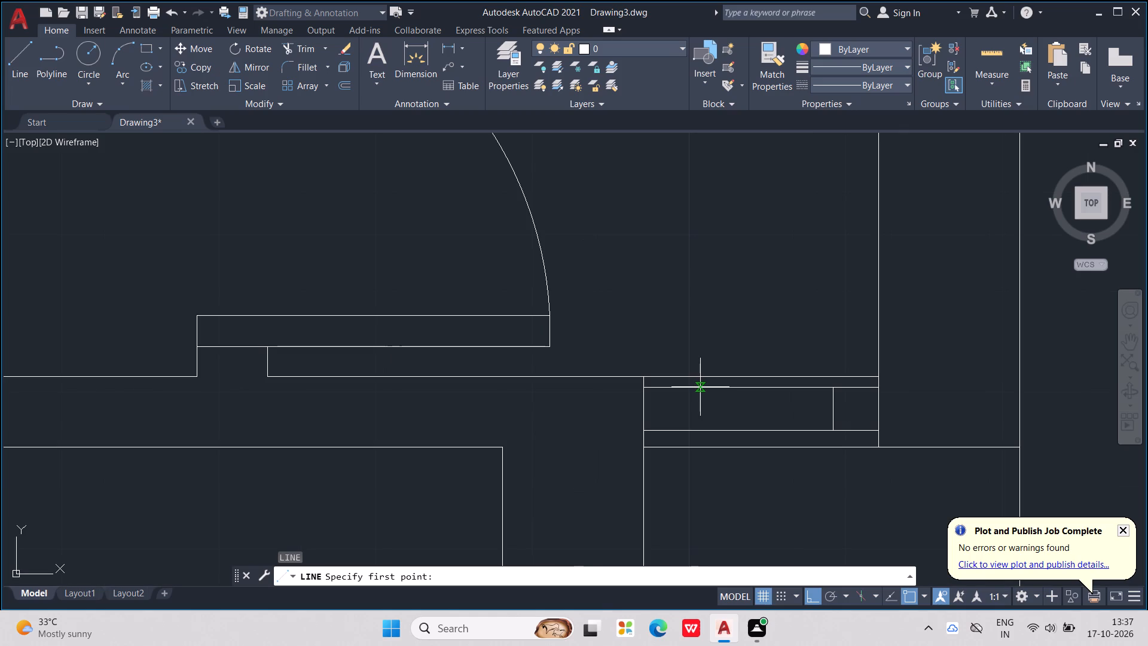
scroll(700, 387, "down", 1)
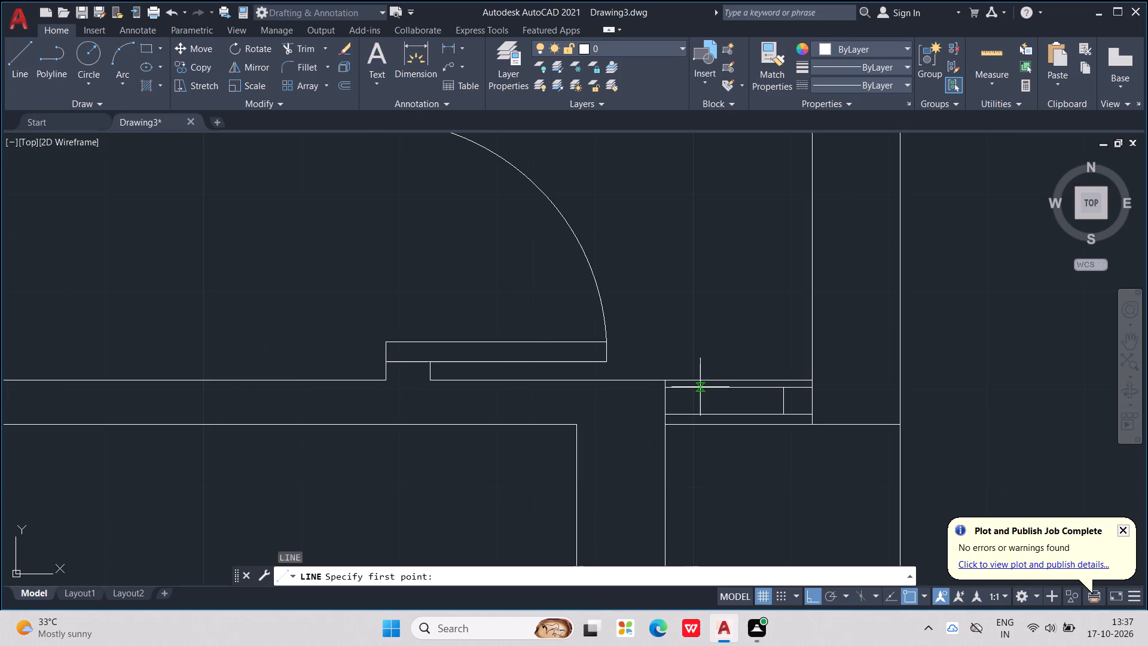
scroll(700, 387, "down", 1)
scroll(700, 387, "up", 1)
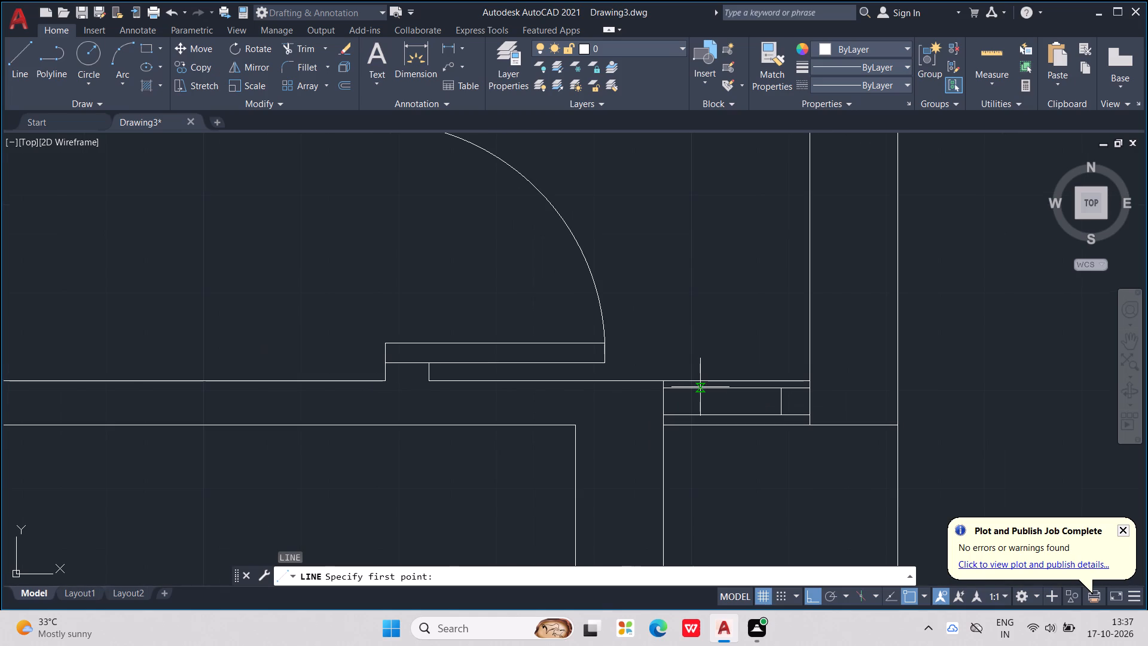
scroll(700, 387, "up", 2)
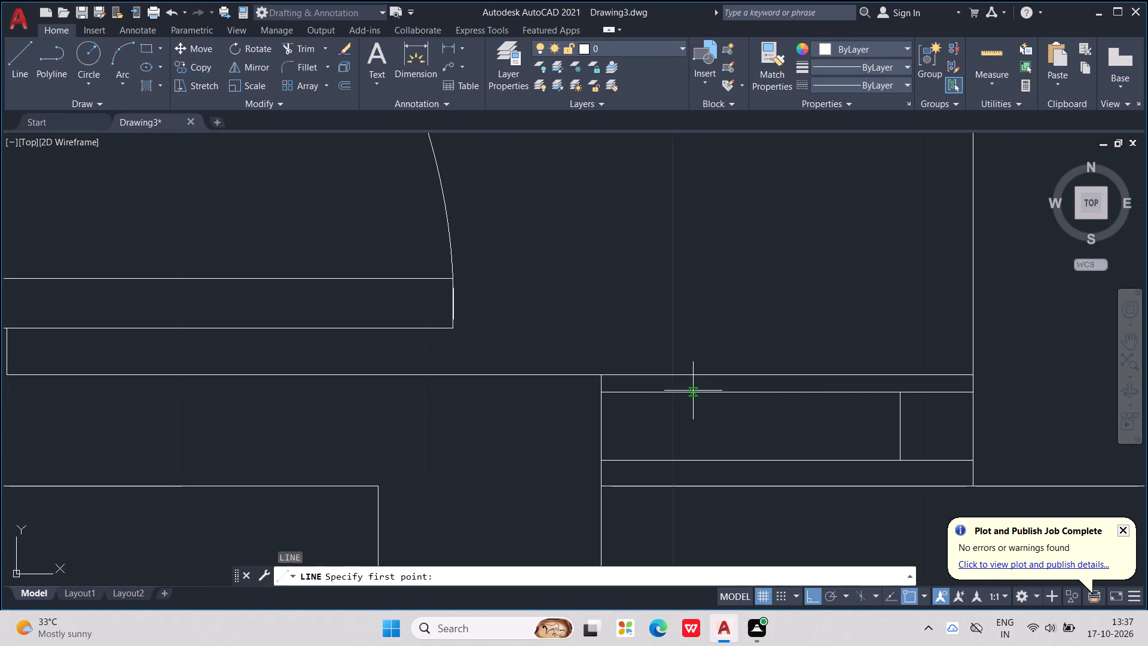
left_click(693, 392)
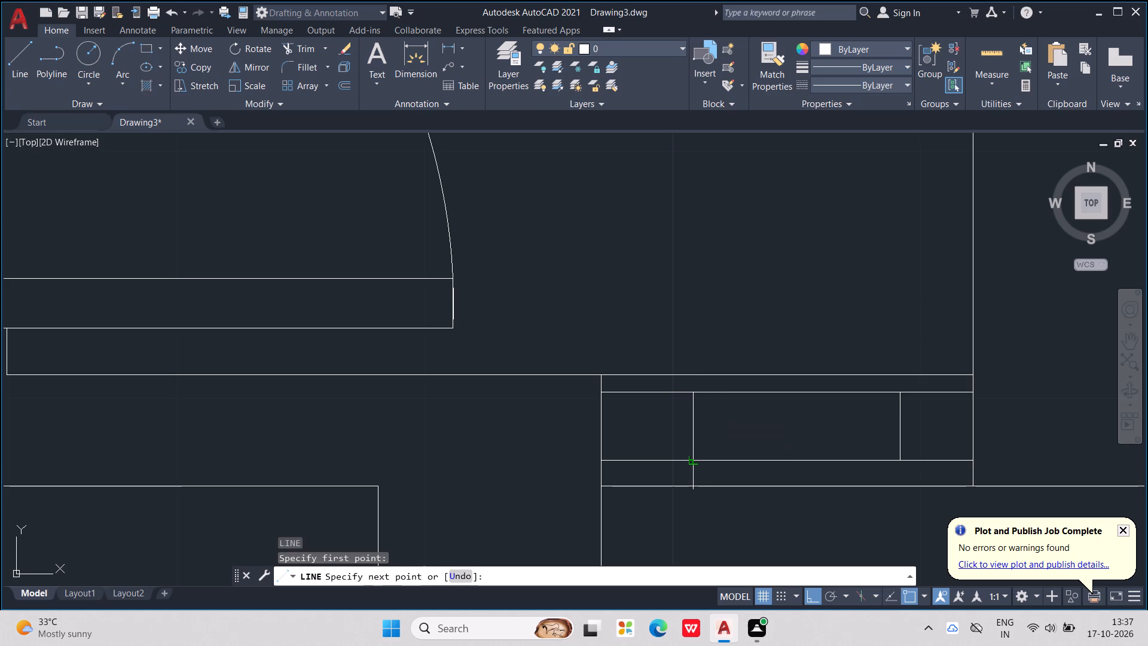
left_click(689, 458)
key("Escape")
key("Escape")
key("Escape")
key("Escape")
Trim both horizontal lines between the two vertical jamb edges, leaving a separate rectangular jamb at each side of the opening.
type("TR")
key("Return")
left_click_drag(774, 389, 777, 462)
key("Escape")
key("Escape")
key("Escape")
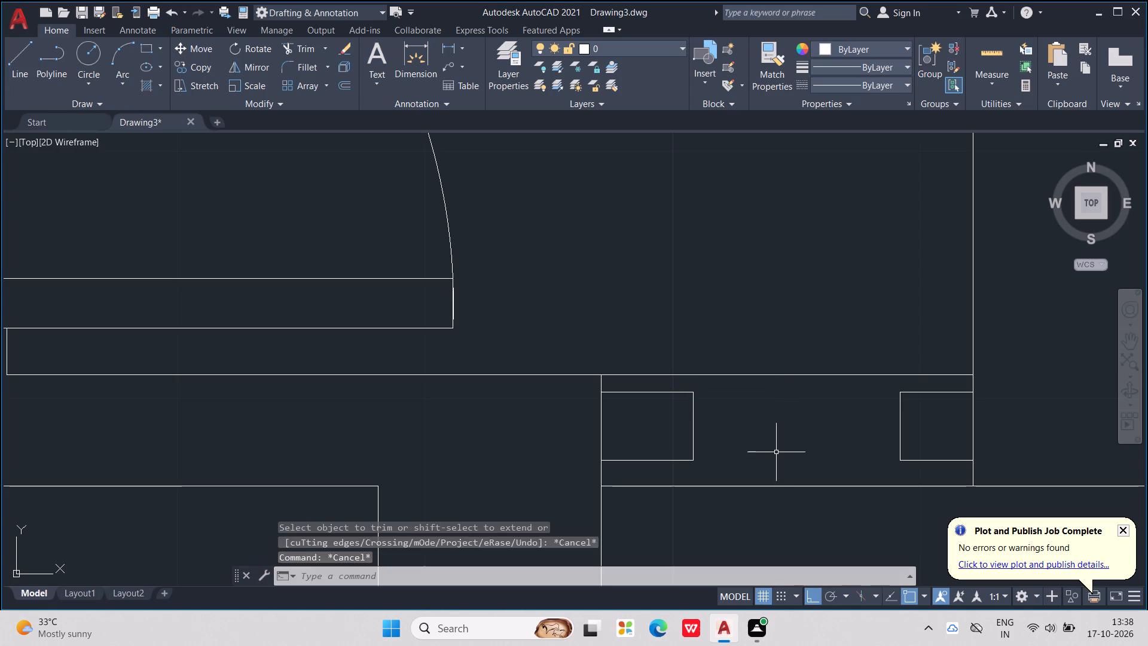
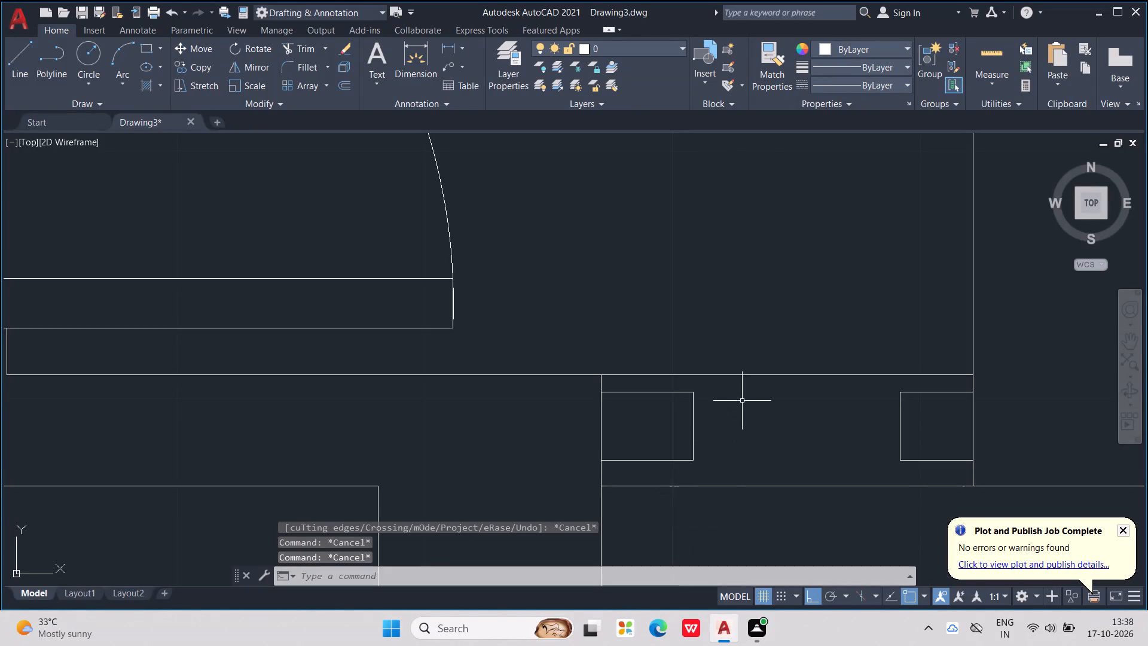
Draw a horizontal line across the opening in the side projection's bottom wall, joining the facing edges of the two jambs.
key("l")
key("Return")
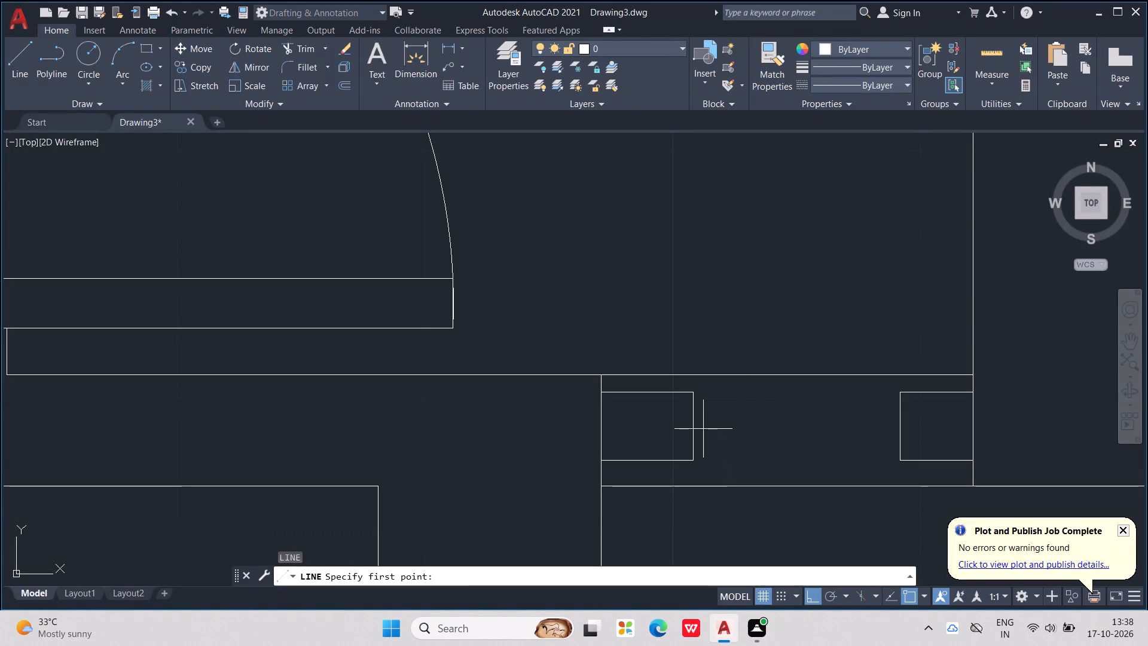
left_click(697, 429)
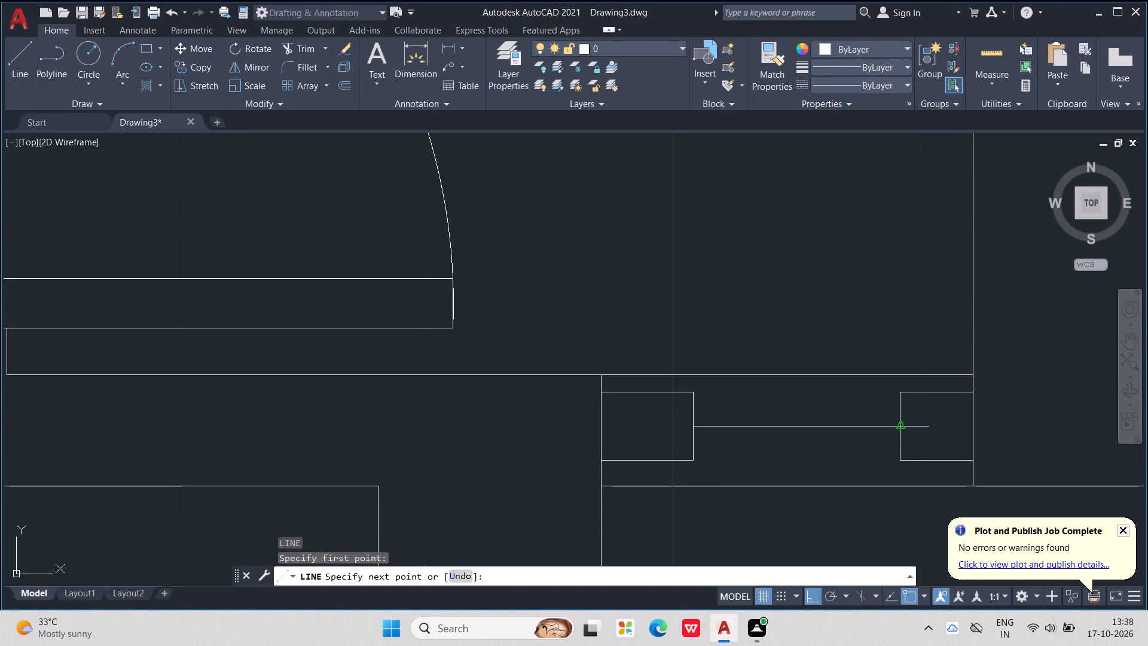
left_click(905, 426)
scroll(905, 426, "down", 2)
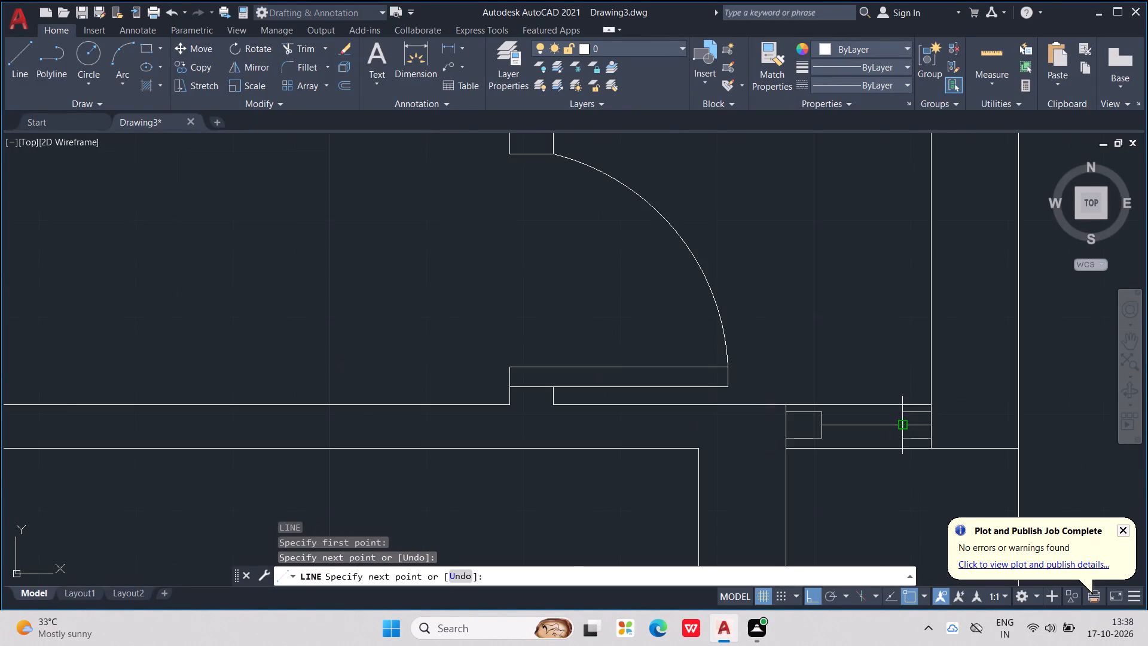
scroll(900, 421, "down", 5)
key("Escape")
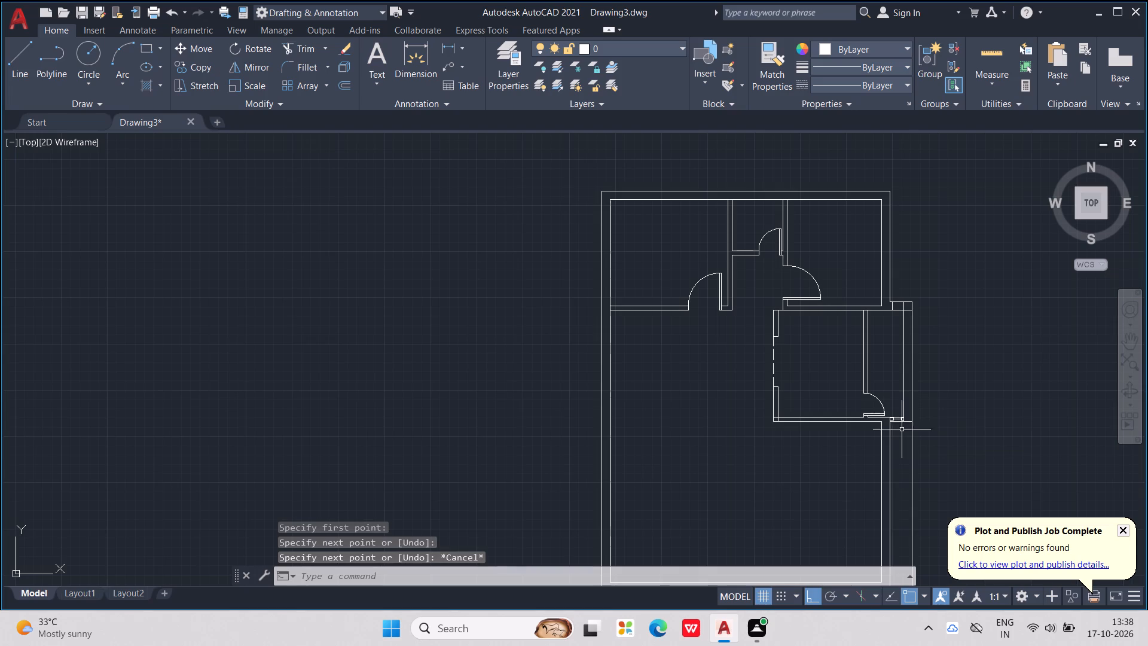
Draw a horizontal line inside the side projection's top wall, from the outer wall's inner face to the vertical line near the main wall.
scroll(896, 436, "up", 2)
middle_click_drag(897, 424, 839, 583)
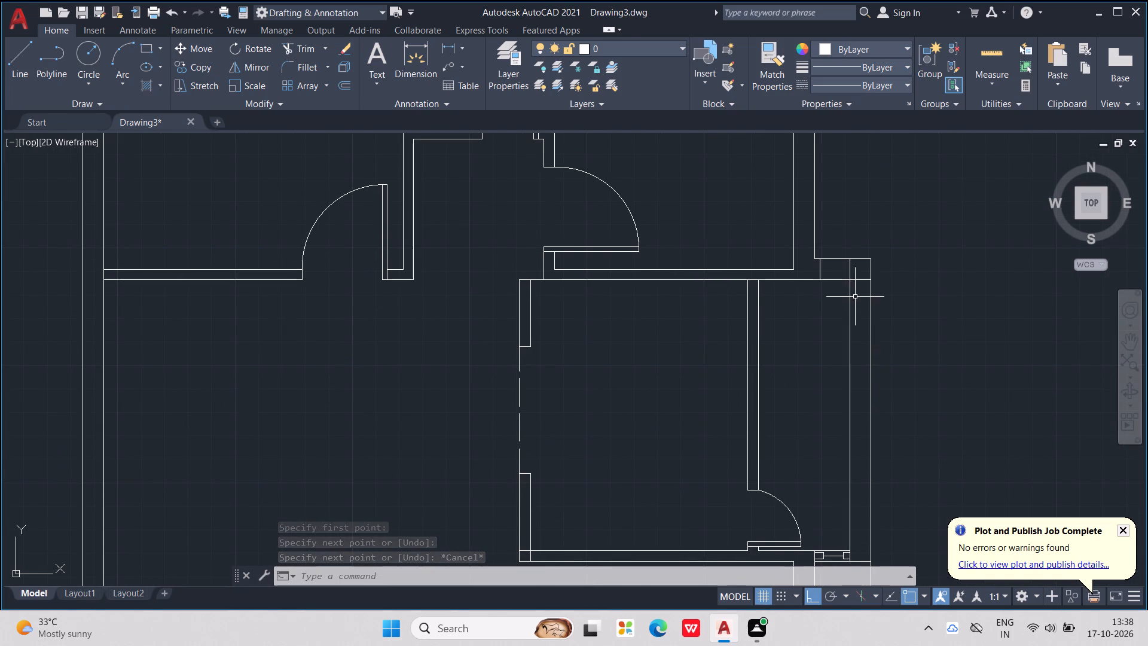
middle_click_drag(846, 257, 822, 325)
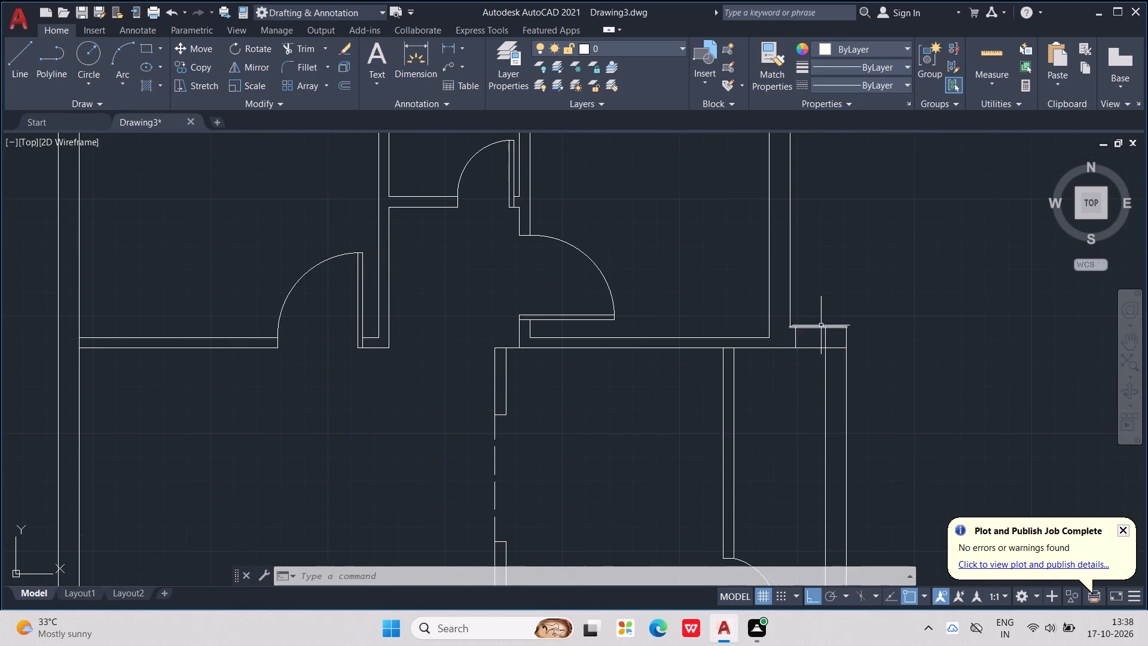
scroll(808, 315, "up", 1)
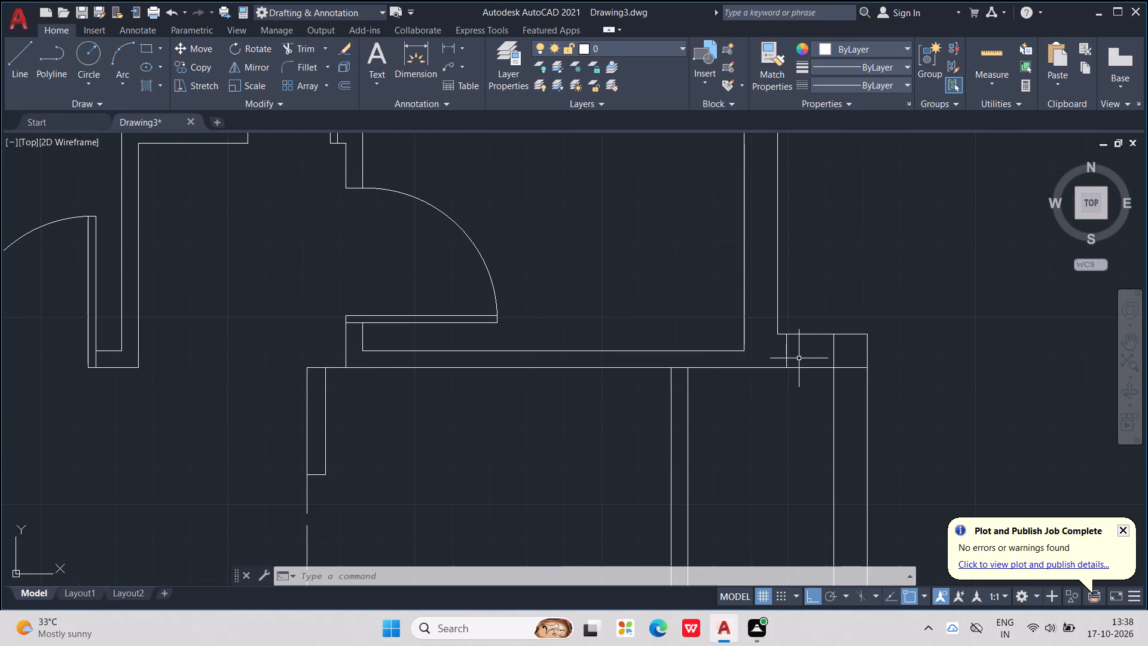
key("l")
key("Return")
scroll(850, 369, "up", 2)
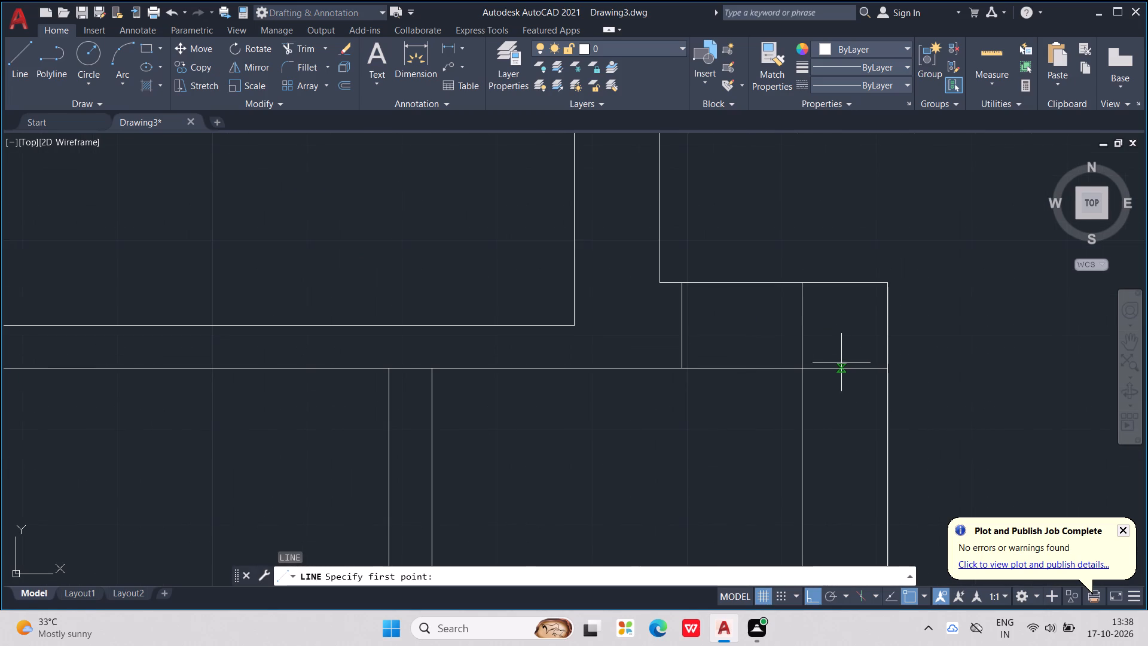
scroll(803, 346, "up", 1)
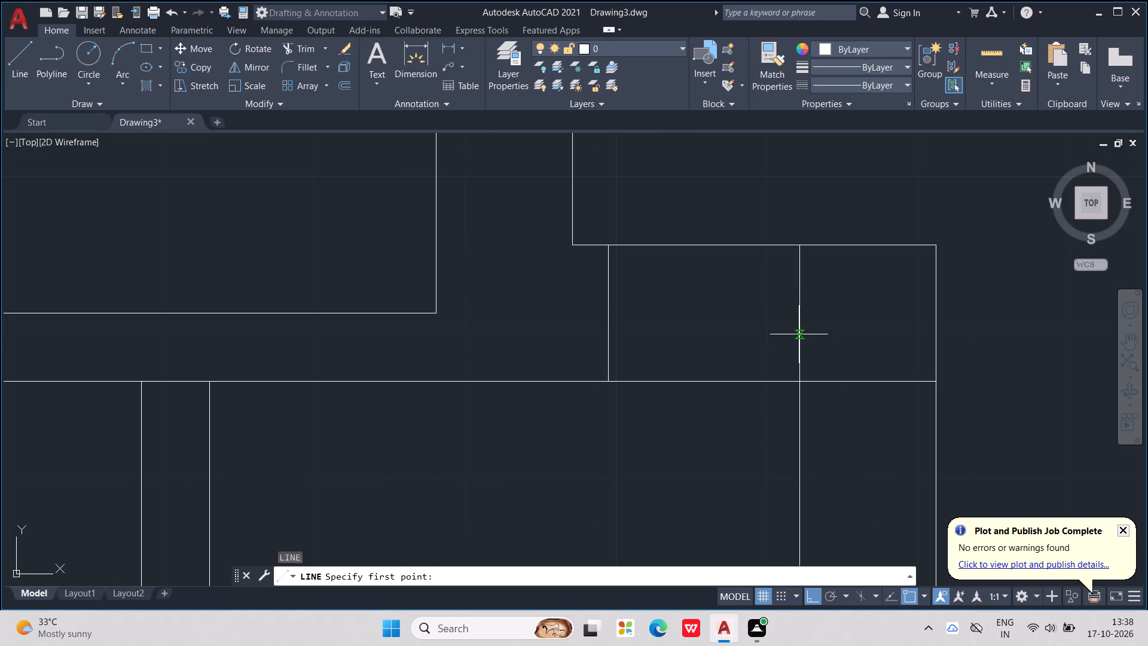
left_click(799, 334)
middle_click_drag(666, 340, 697, 401)
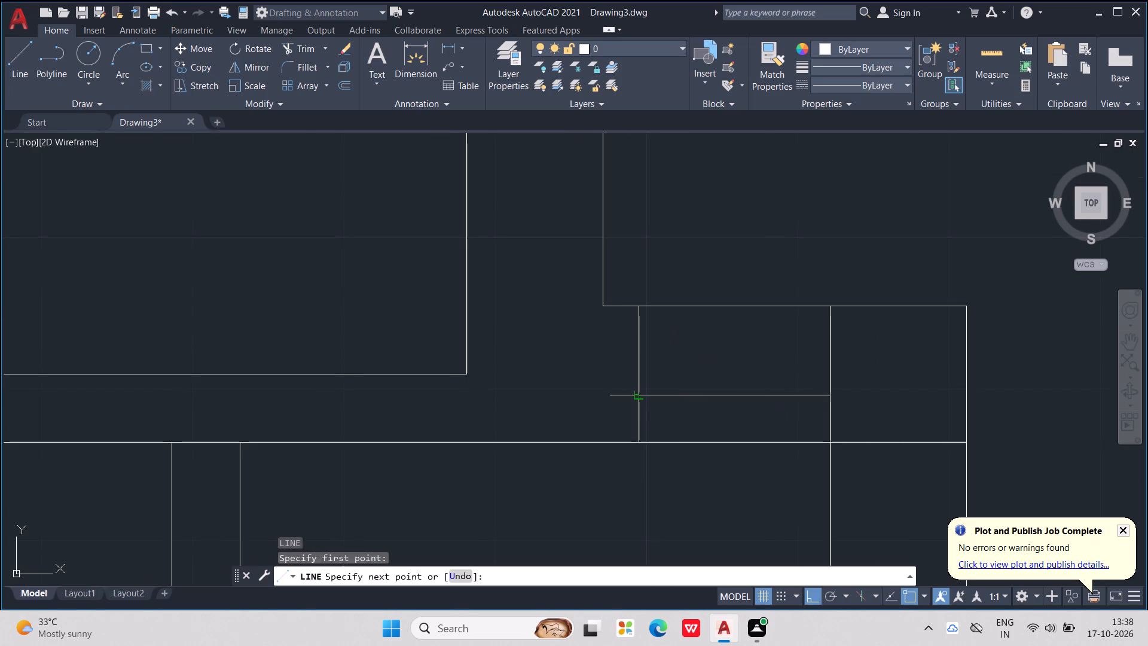
left_click(638, 394)
Continue with short connected segments outlining a small jamb about 1" wide on that line's end nearest the main wall.
left_click(642, 385)
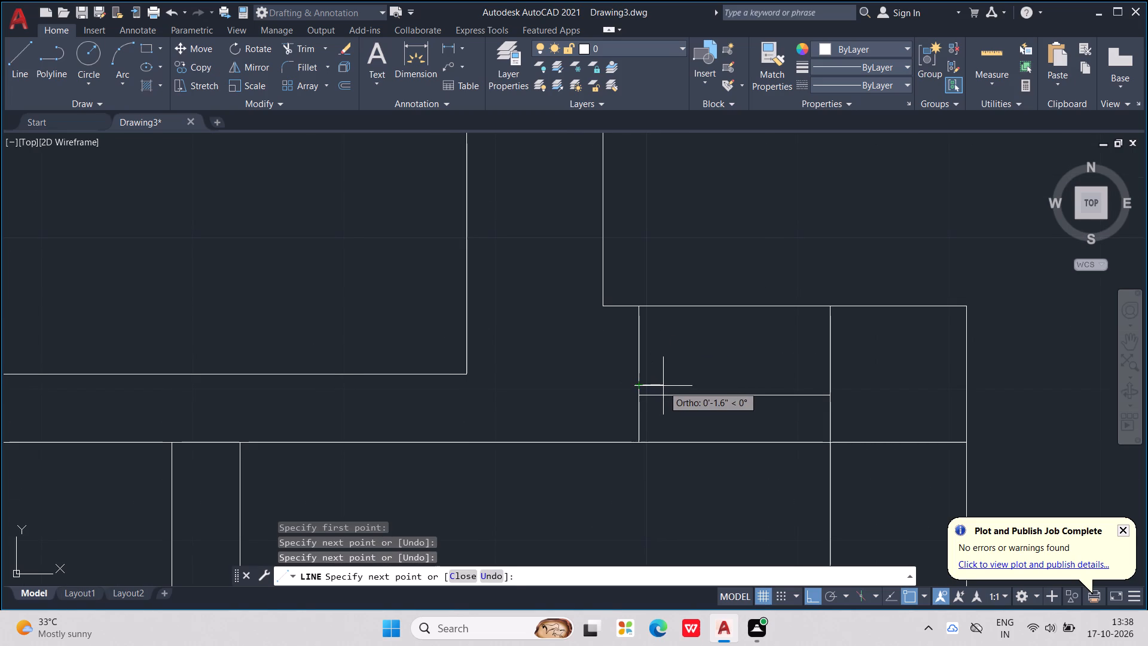
scroll(663, 385, "up", 1)
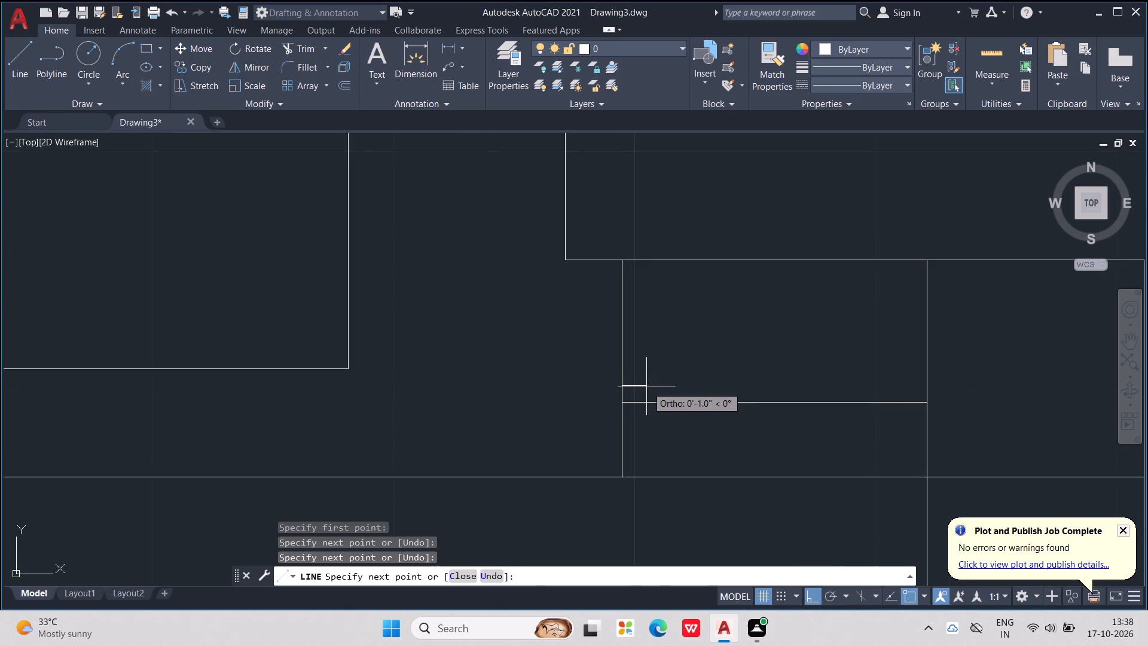
left_click(646, 386)
left_click(646, 400)
scroll(648, 397, "down", 3)
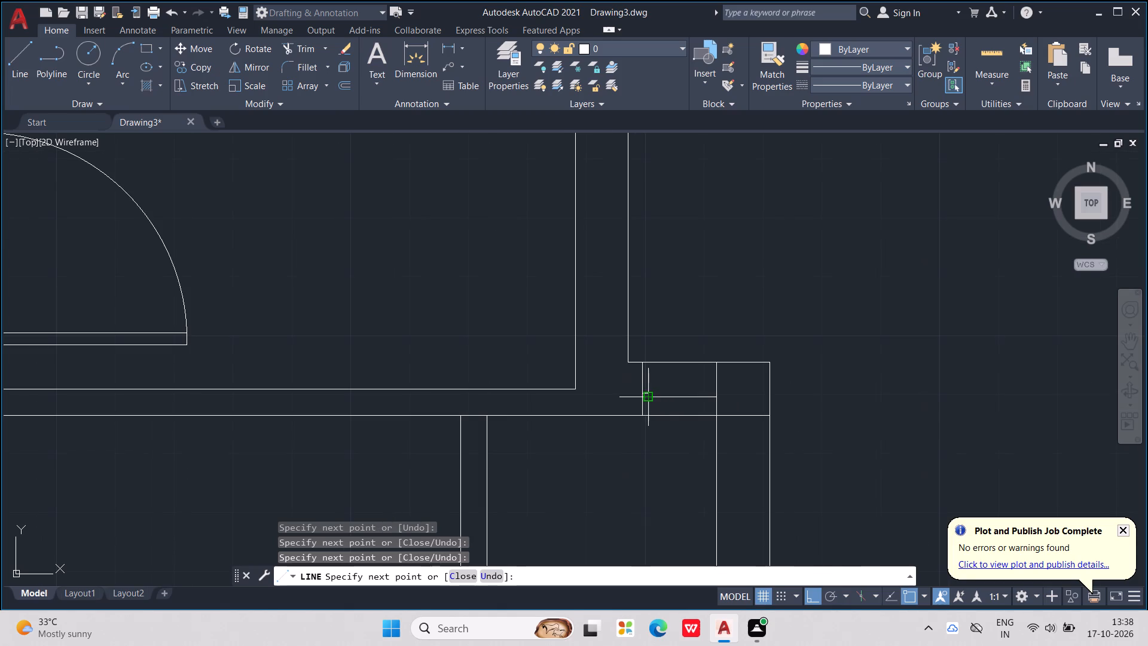
key("Escape")
key("Escape")
key("Escape")
key("Escape")
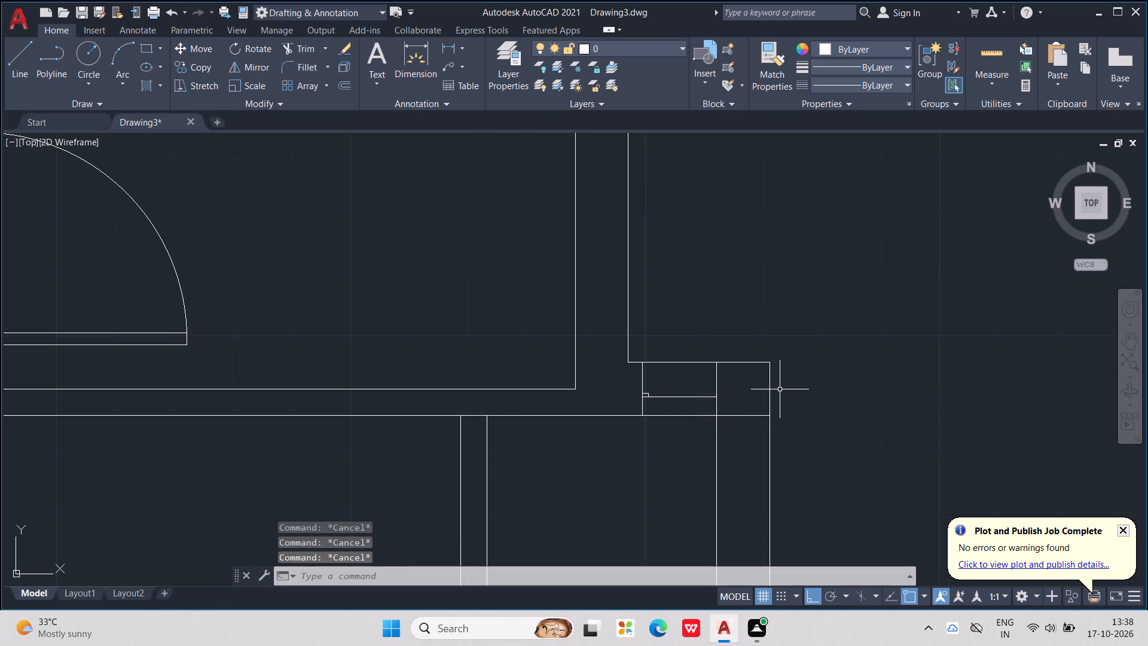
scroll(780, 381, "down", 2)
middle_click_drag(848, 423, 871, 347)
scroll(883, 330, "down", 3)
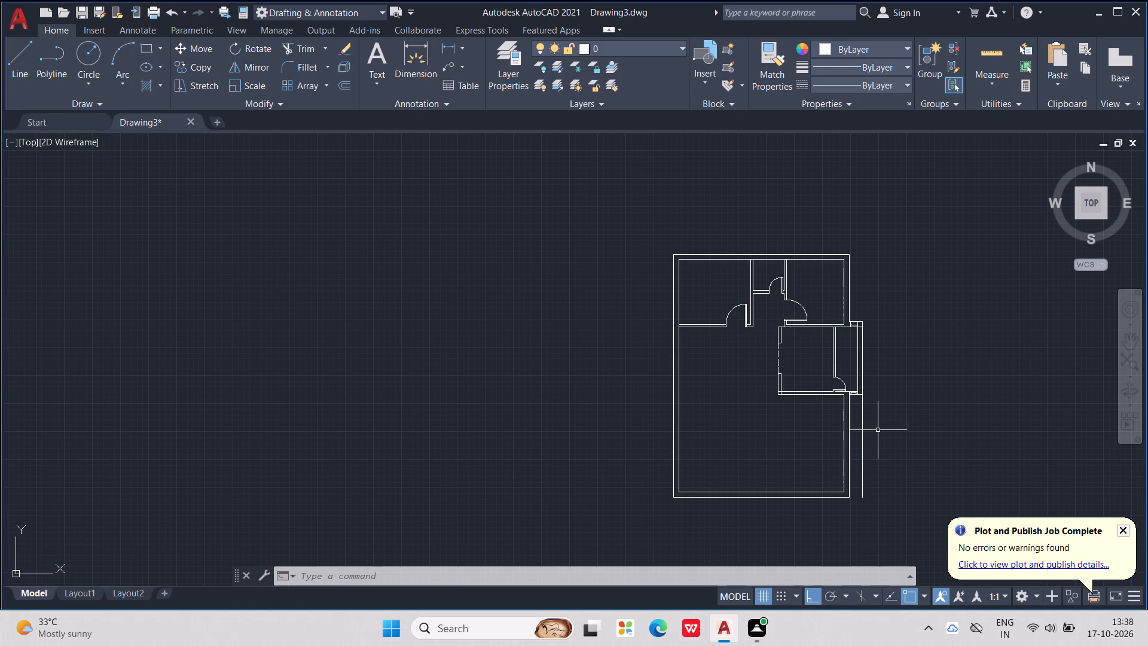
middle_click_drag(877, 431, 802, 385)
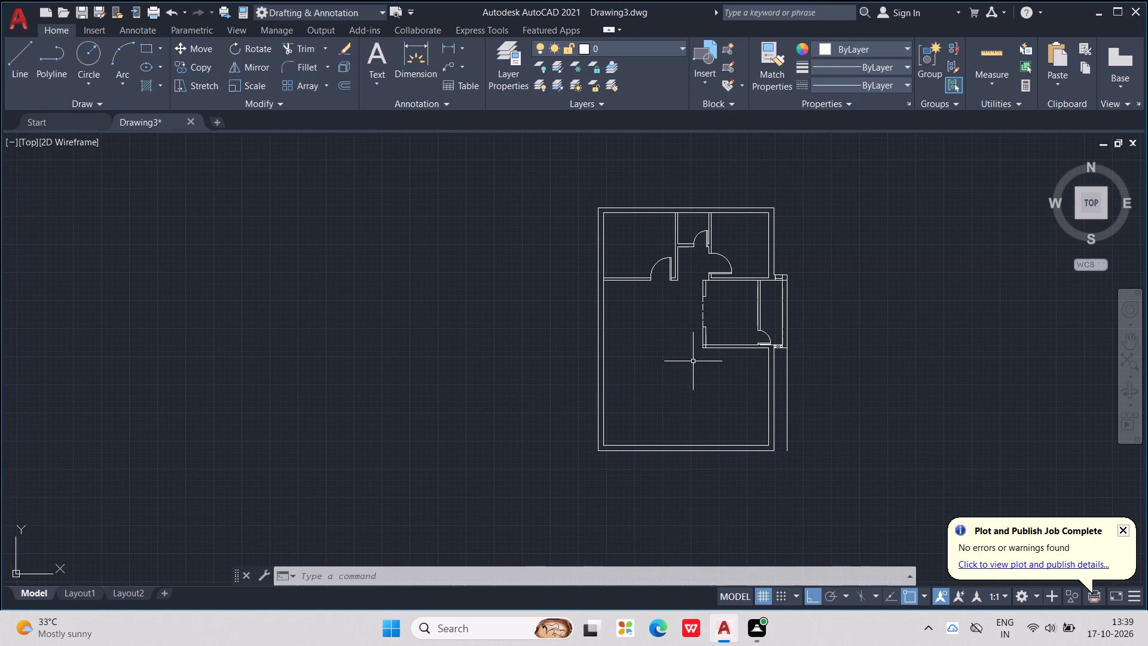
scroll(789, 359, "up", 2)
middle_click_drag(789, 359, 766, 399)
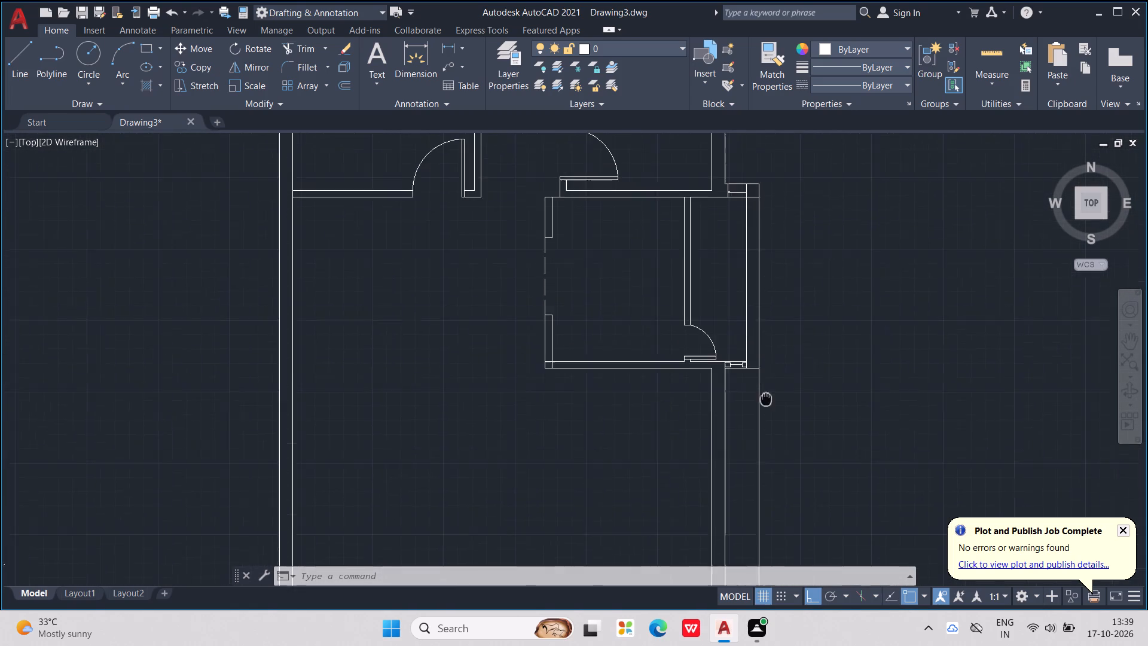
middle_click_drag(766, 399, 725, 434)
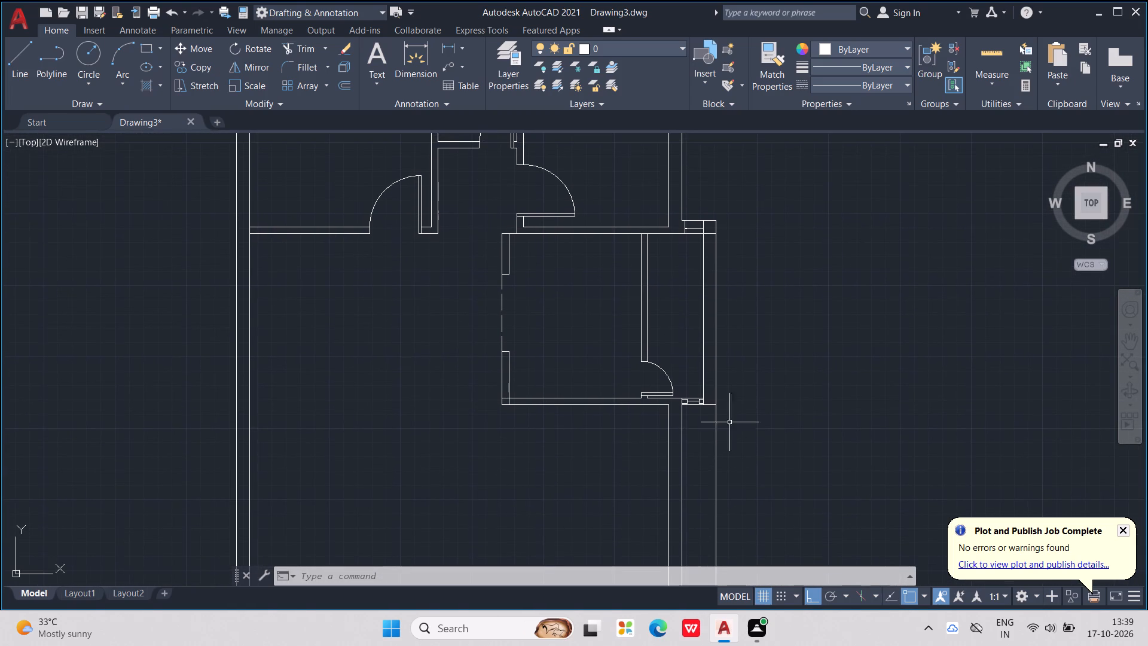
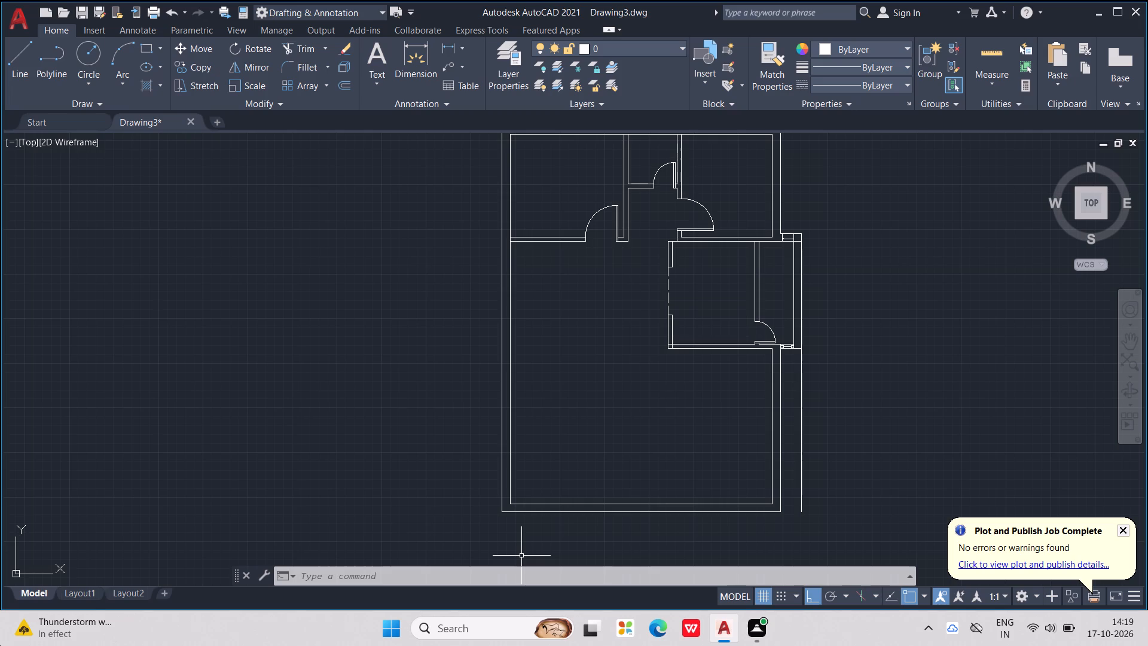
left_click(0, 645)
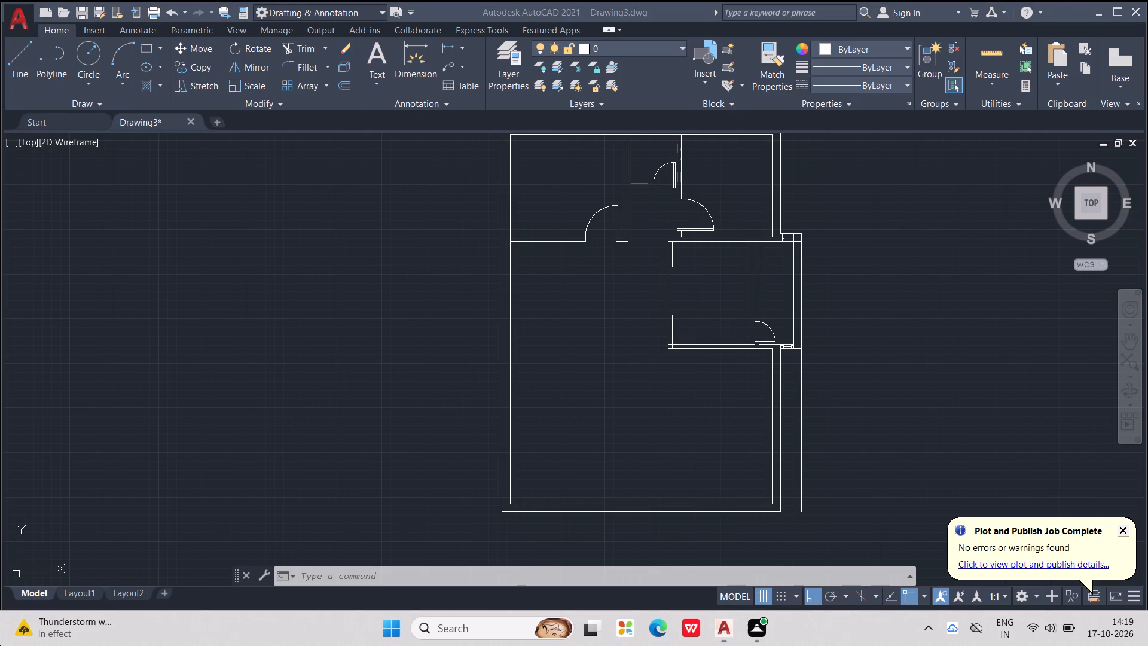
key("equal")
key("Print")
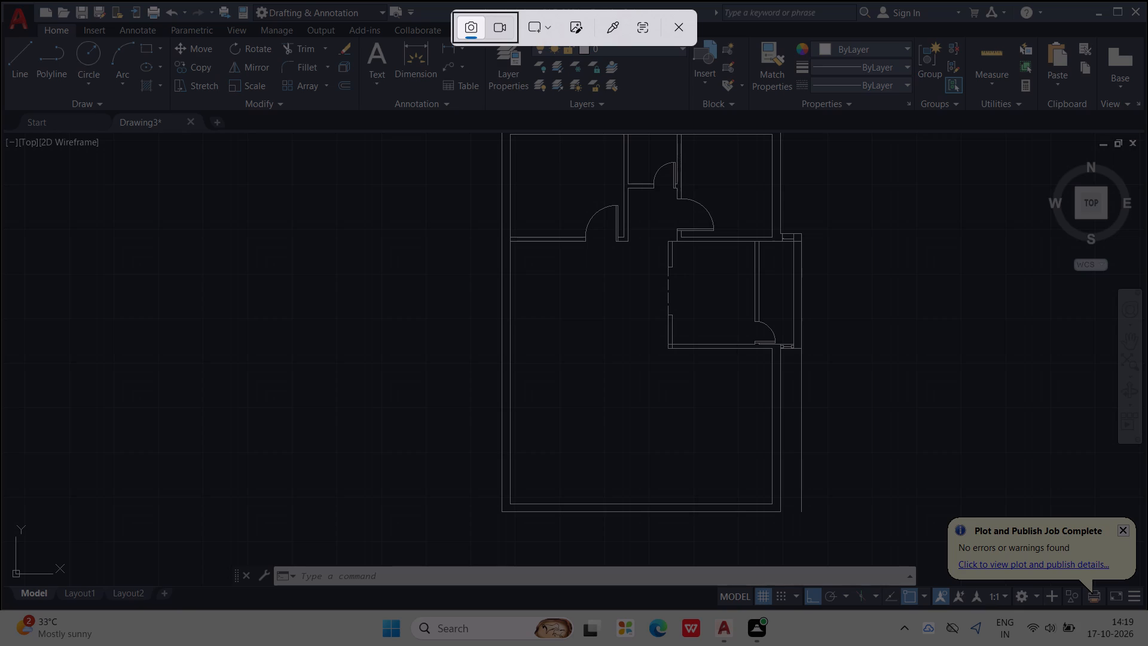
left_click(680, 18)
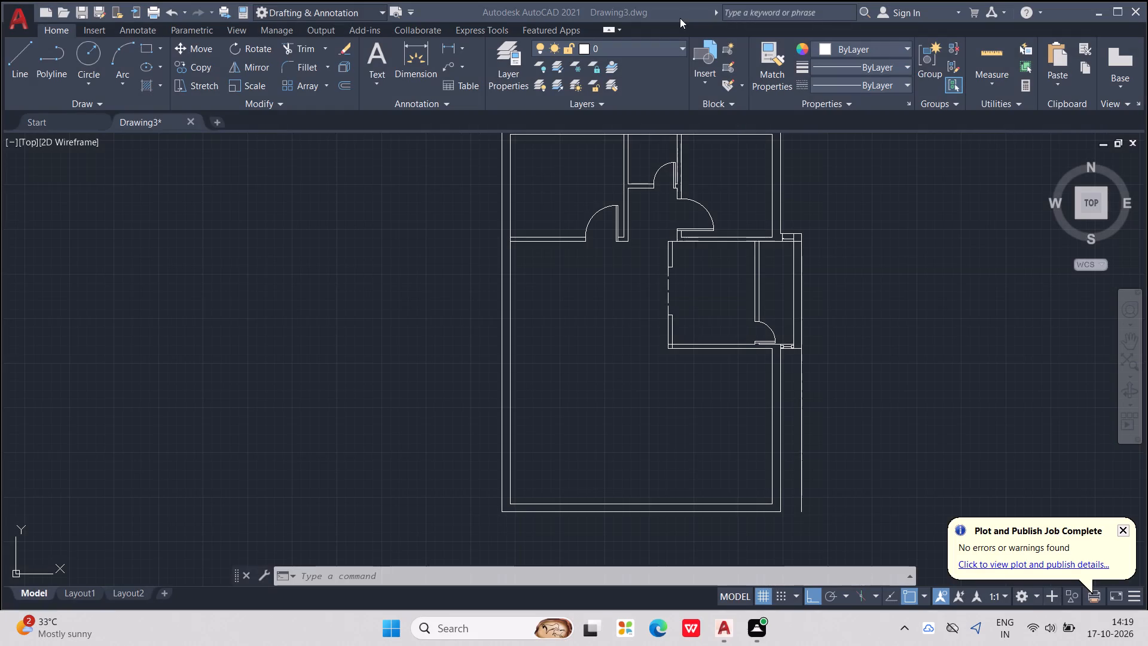
Draw a vertical line from the side projection's bottom wall, just inside its outer corner, down level with the long outer line's lower end.
right_click_drag(732, 168, 717, 203)
middle_click_drag(732, 168, 731, 221)
middle_click_drag(733, 221, 712, 207)
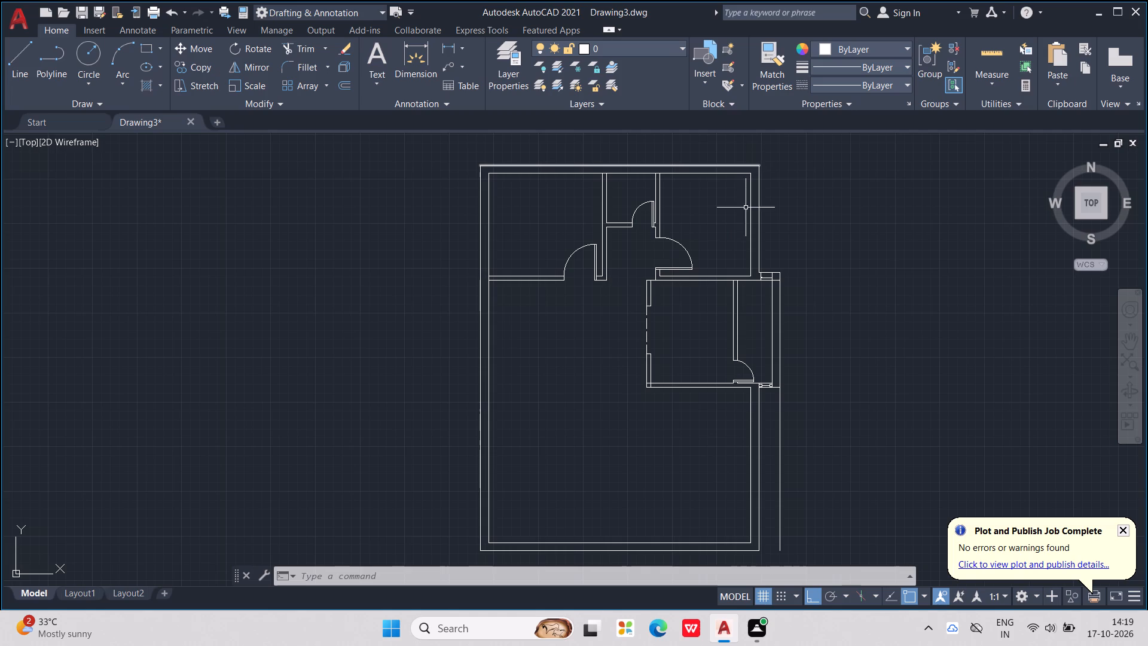
scroll(762, 252, "up", 2)
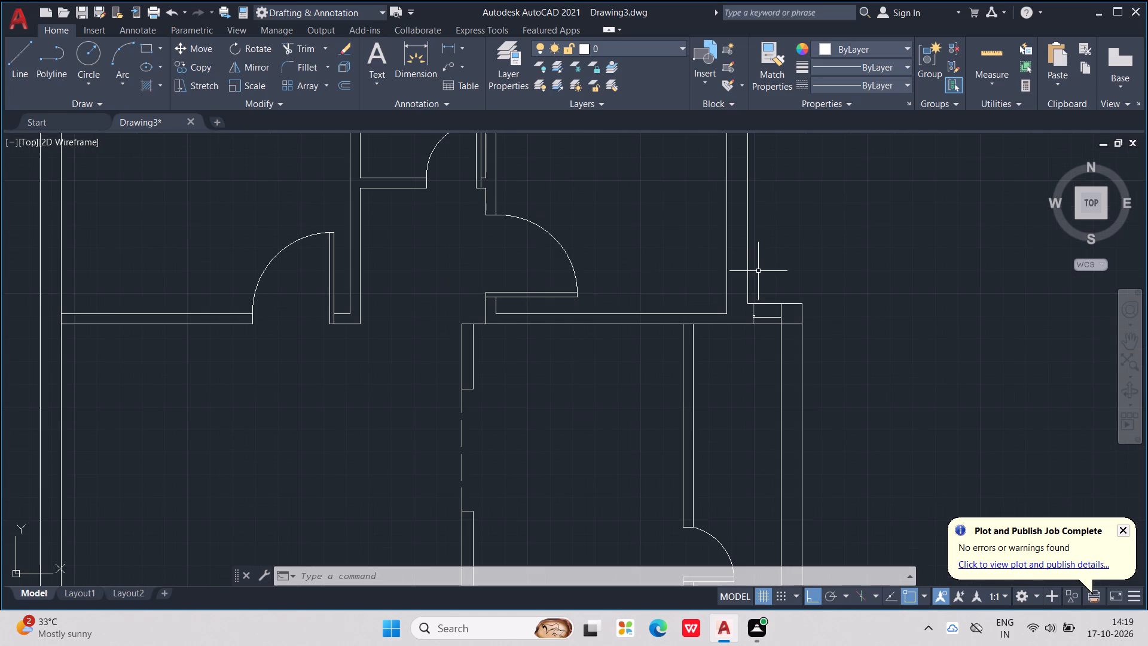
middle_click_drag(758, 269, 775, 294)
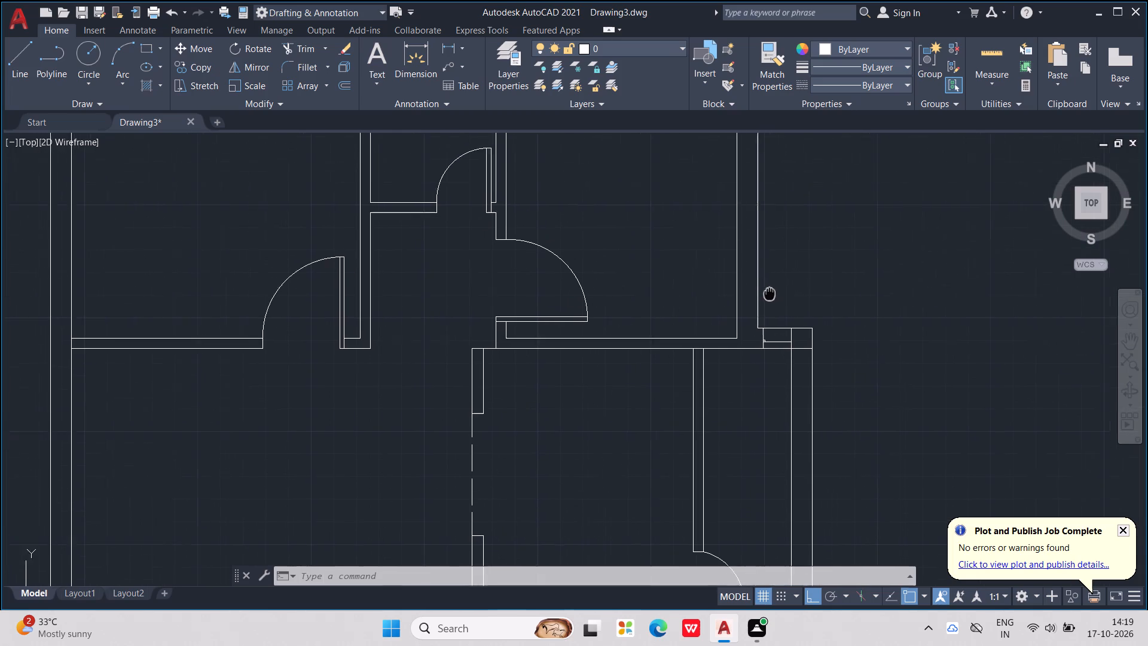
middle_click_drag(775, 294, 790, 165)
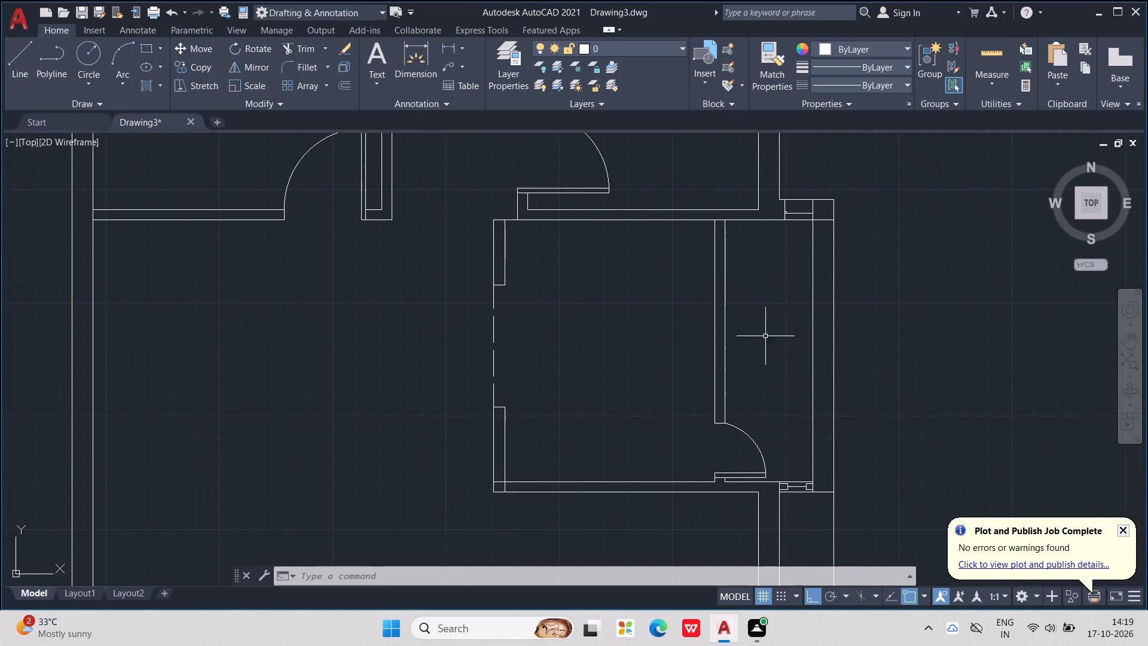
middle_click_drag(773, 355, 767, 170)
scroll(762, 223, "down", 1)
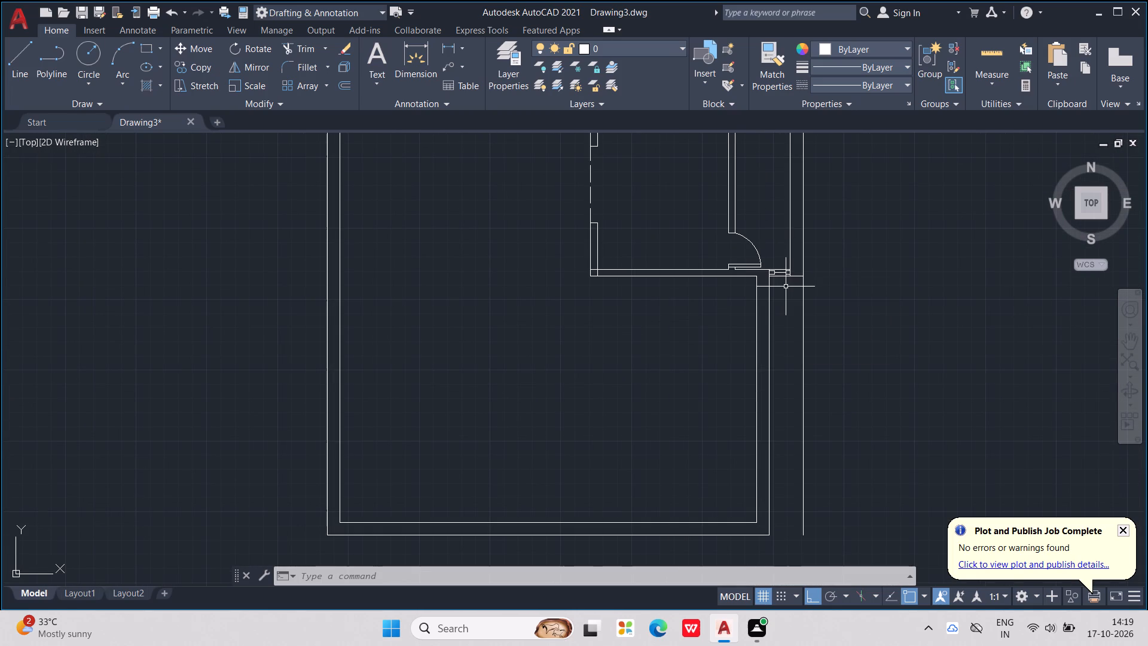
key("l")
key("Return")
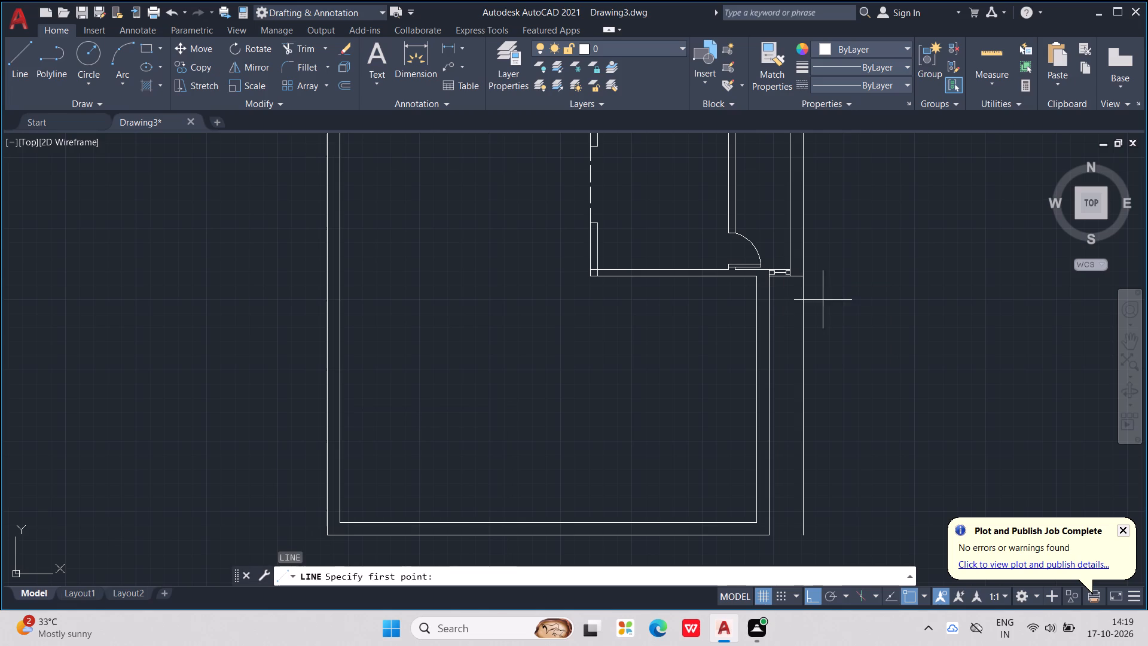
scroll(831, 278, "up", 2)
scroll(783, 268, "up", 2)
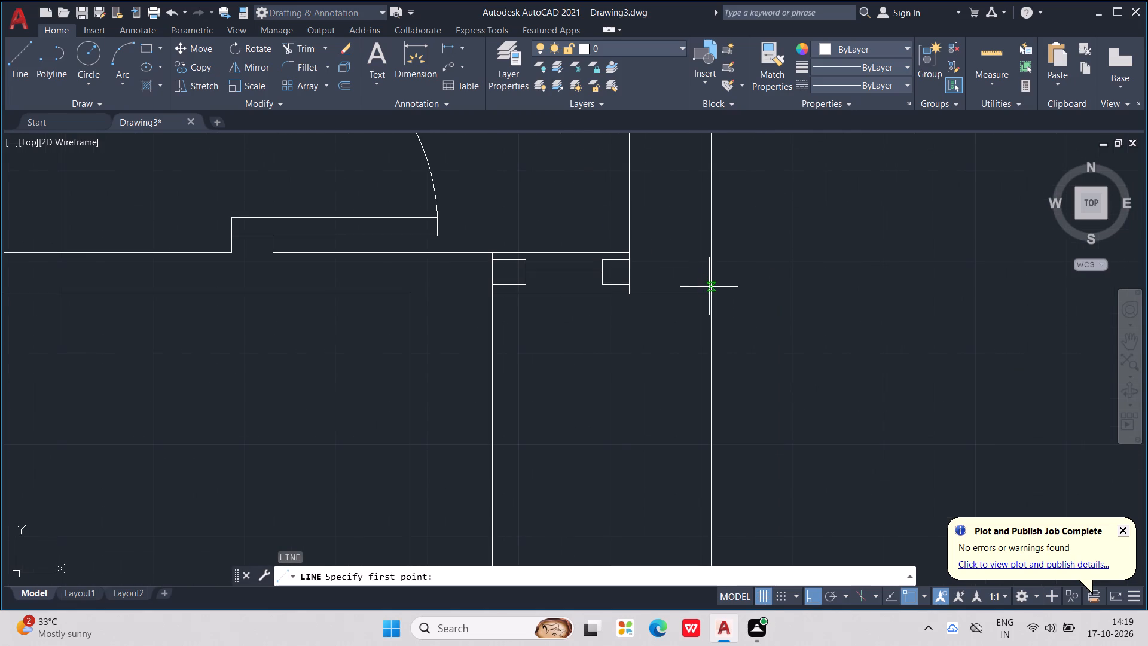
middle_click_drag(712, 287, 777, 307)
scroll(773, 312, "up", 2)
middle_click_drag(775, 312, 767, 389)
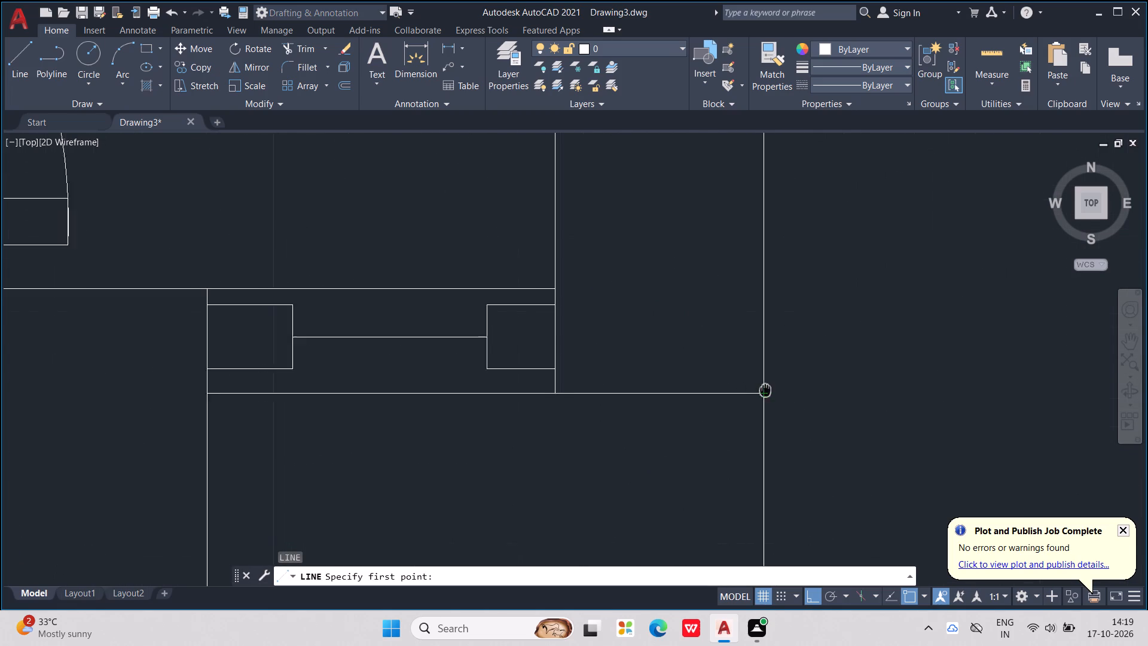
middle_click_drag(767, 389, 771, 388)
middle_click_drag(728, 378, 788, 301)
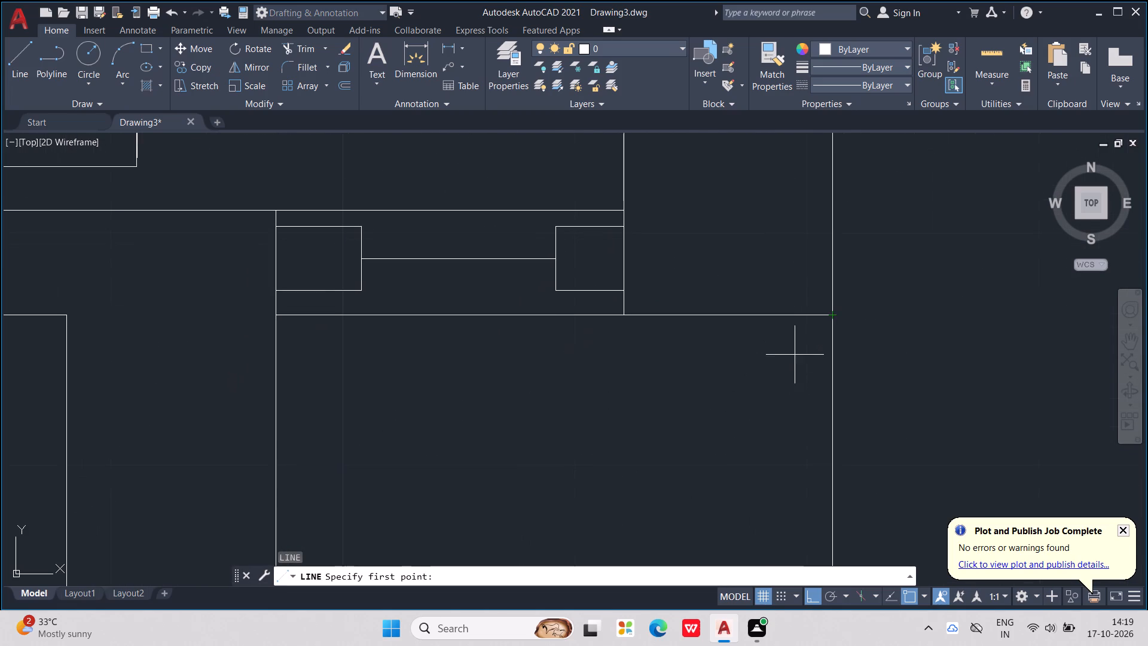
left_click(821, 317)
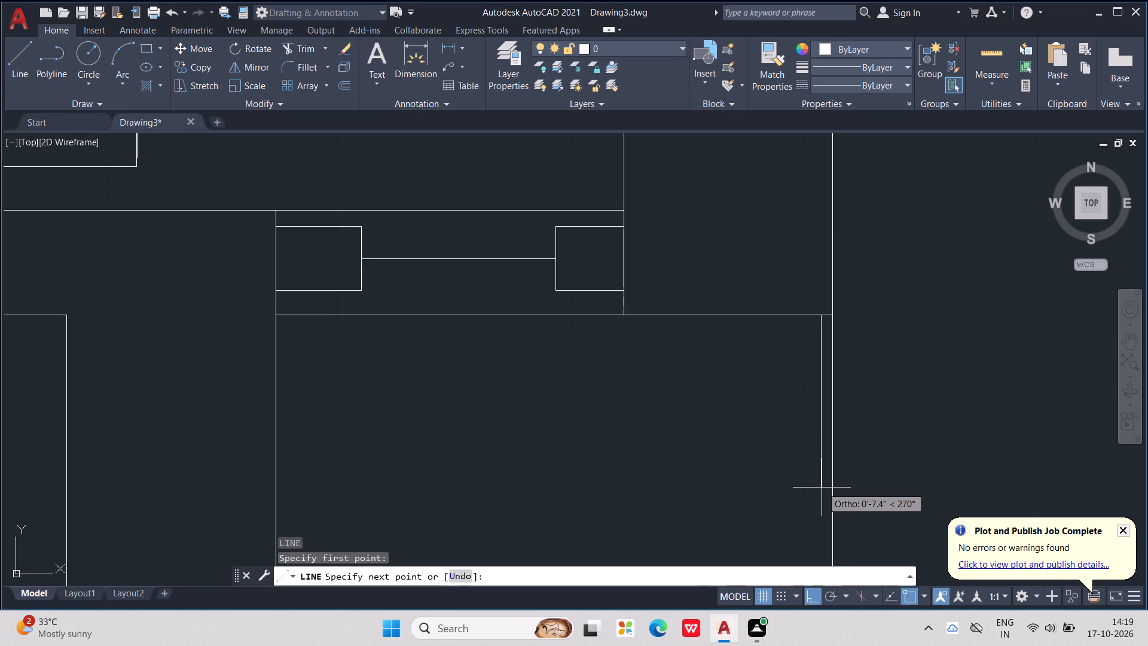
scroll(822, 487, "down", 3)
middle_click_drag(825, 541, 822, 346)
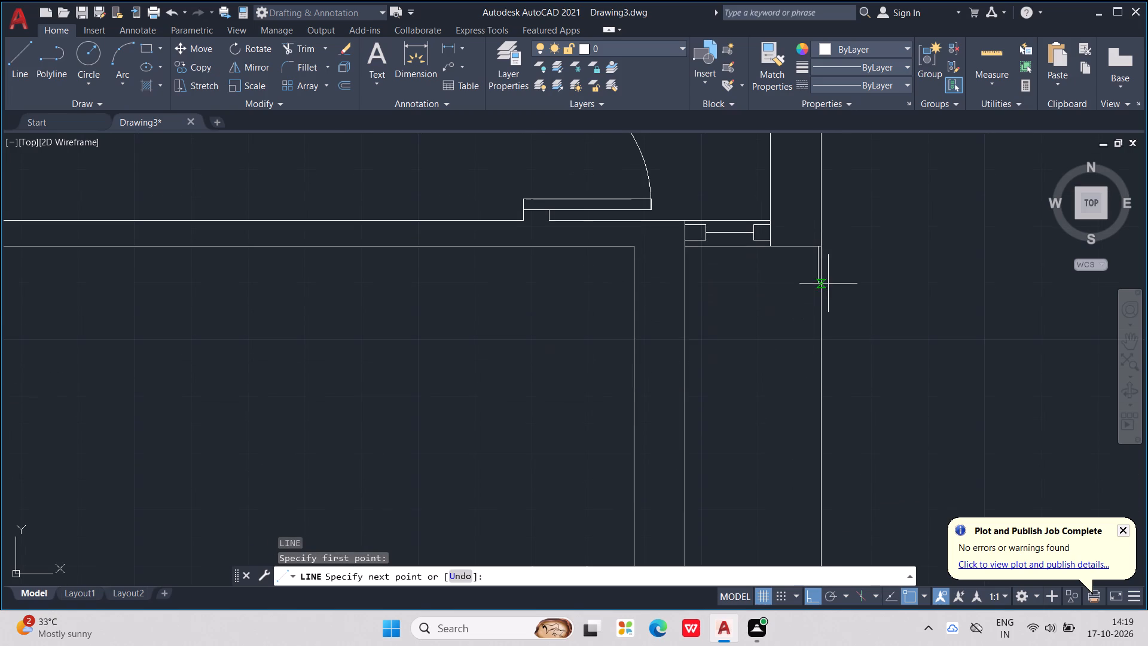
middle_click_drag(826, 499, 822, 375)
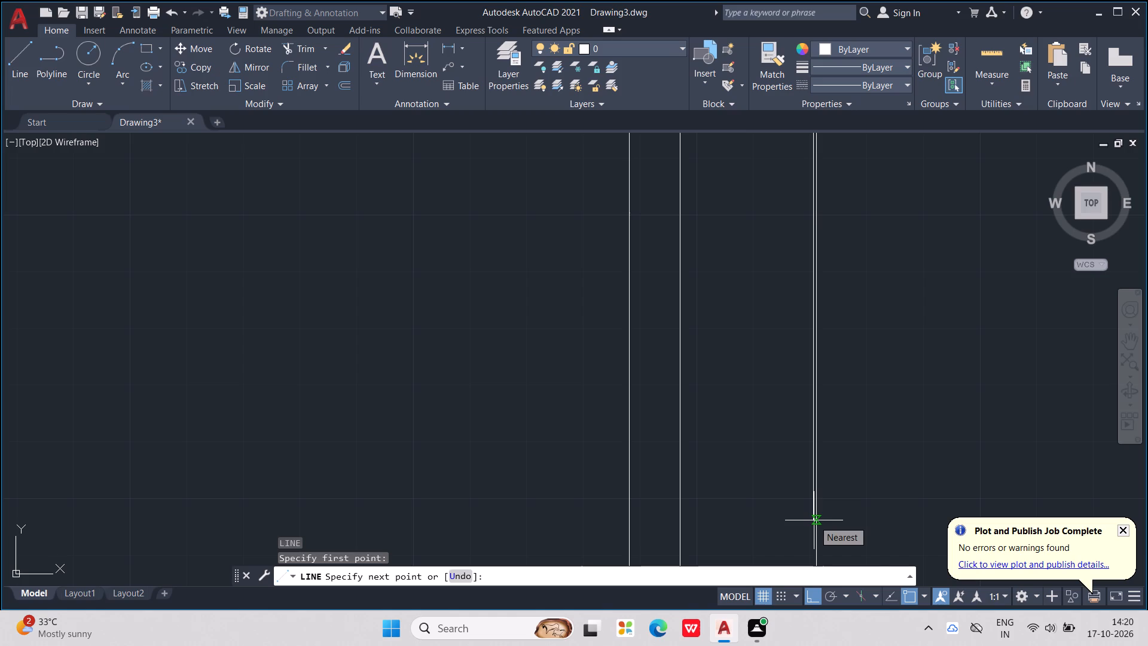
scroll(814, 517, "down", 3)
middle_click_drag(814, 514, 813, 349)
scroll(813, 348, "down", 1)
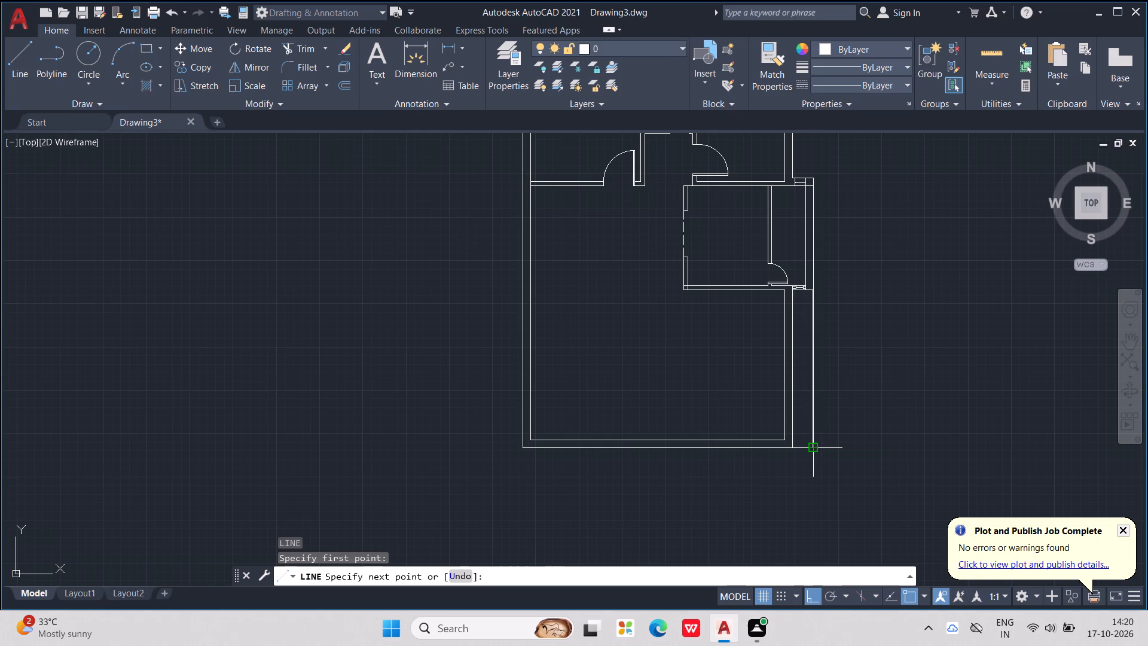
scroll(813, 449, "up", 2)
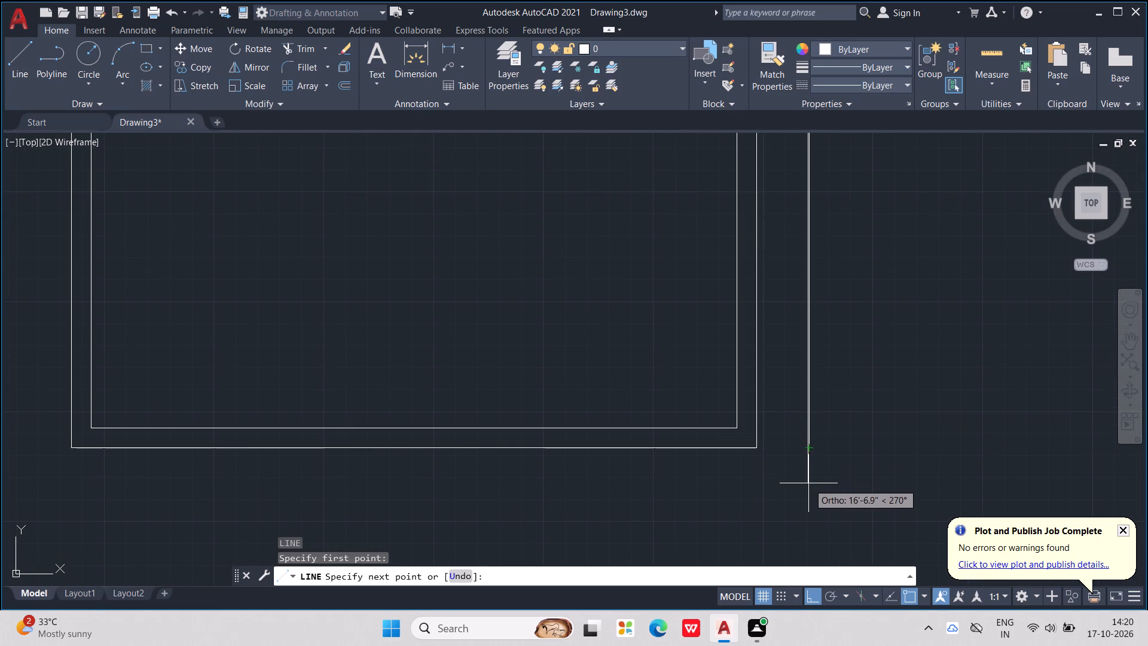
left_click(807, 447)
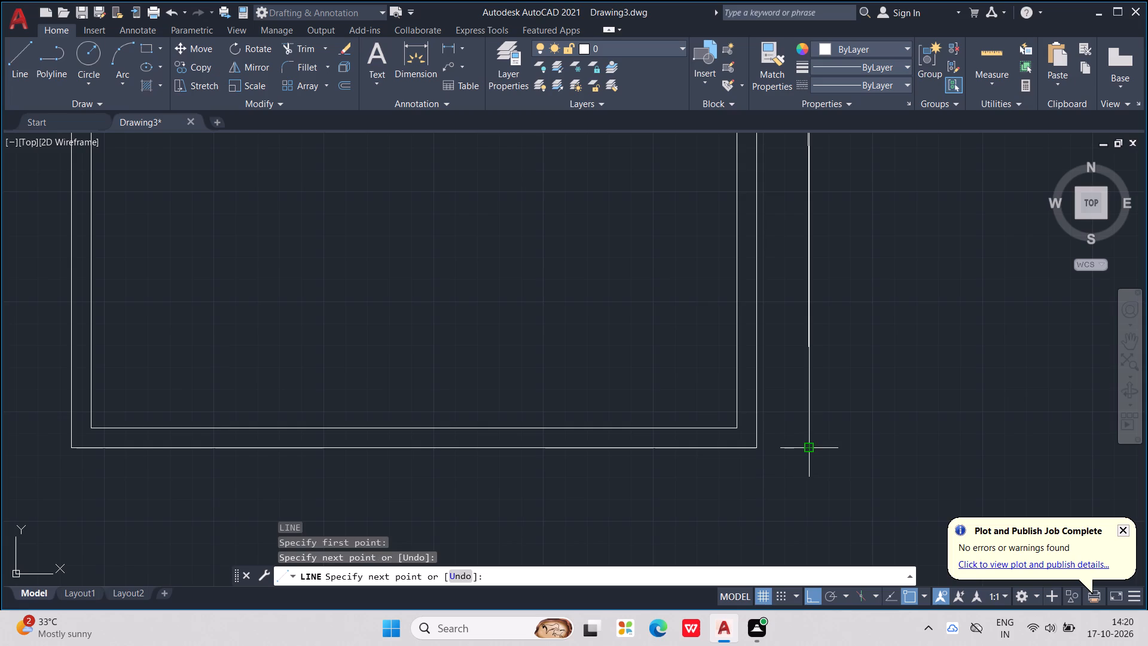
scroll(807, 448, "up", 8)
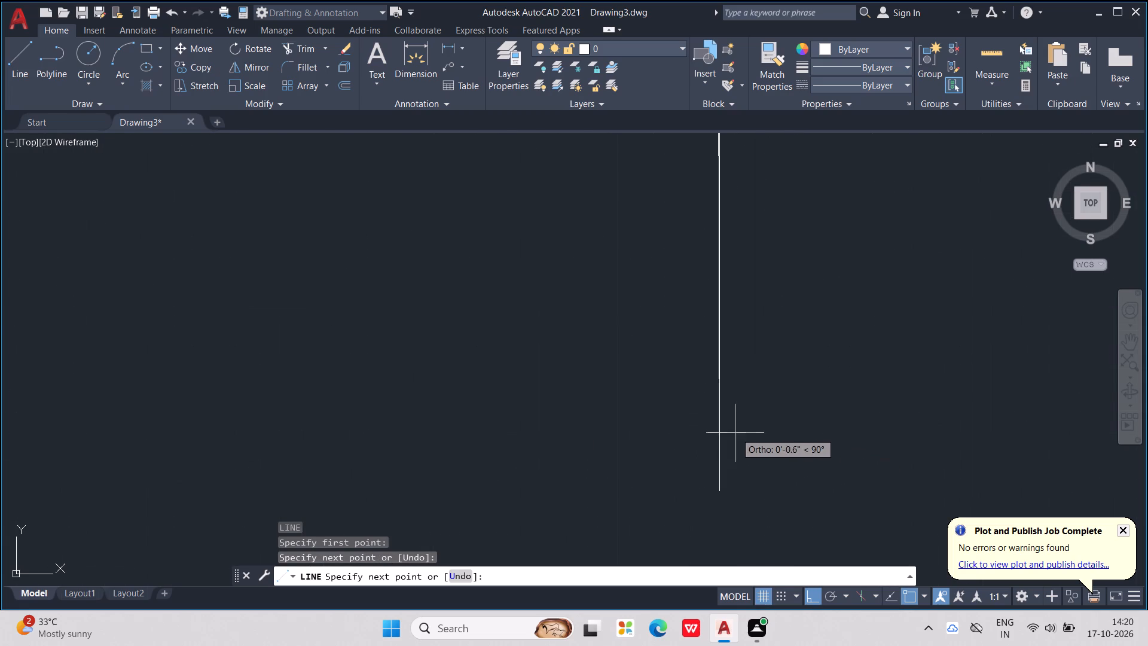
scroll(741, 323, "up", 3)
scroll(741, 319, "down", 2)
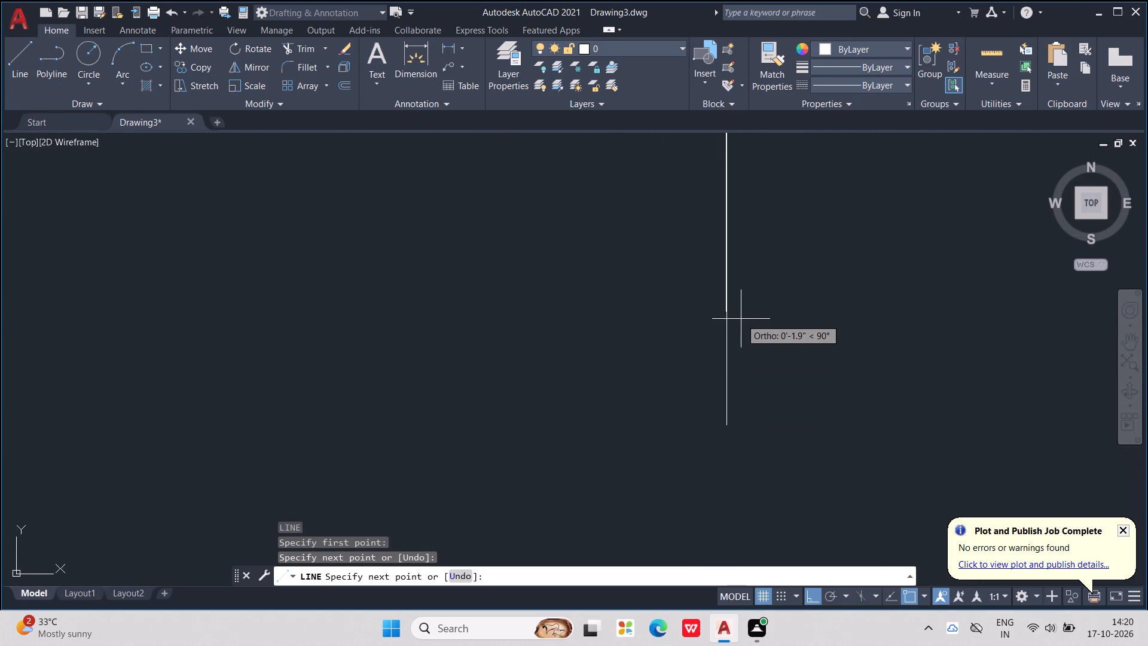
Undo that vertical segment and redraw it straight down from the same start point, ending beyond the building's bottom wall.
key("ctrl+z")
middle_click_drag(741, 319, 717, 511)
scroll(718, 501, "down", 1)
scroll(778, 479, "up", 2)
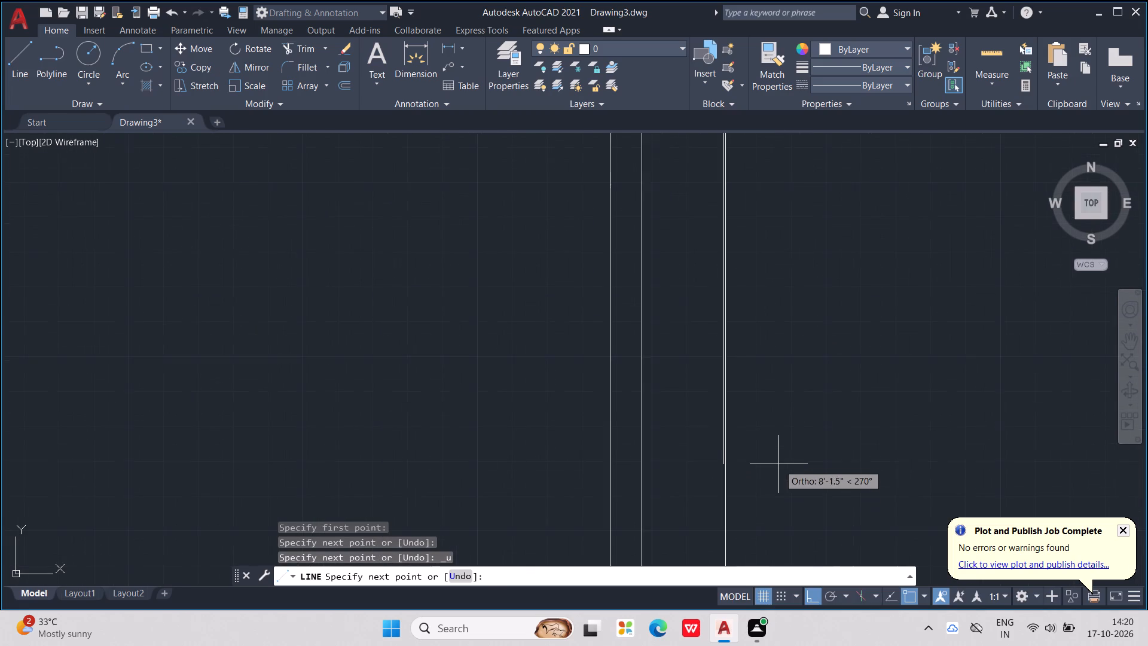
scroll(778, 459, "up", 2)
middle_click_drag(779, 455, 951, 153)
scroll(911, 397, "down", 2)
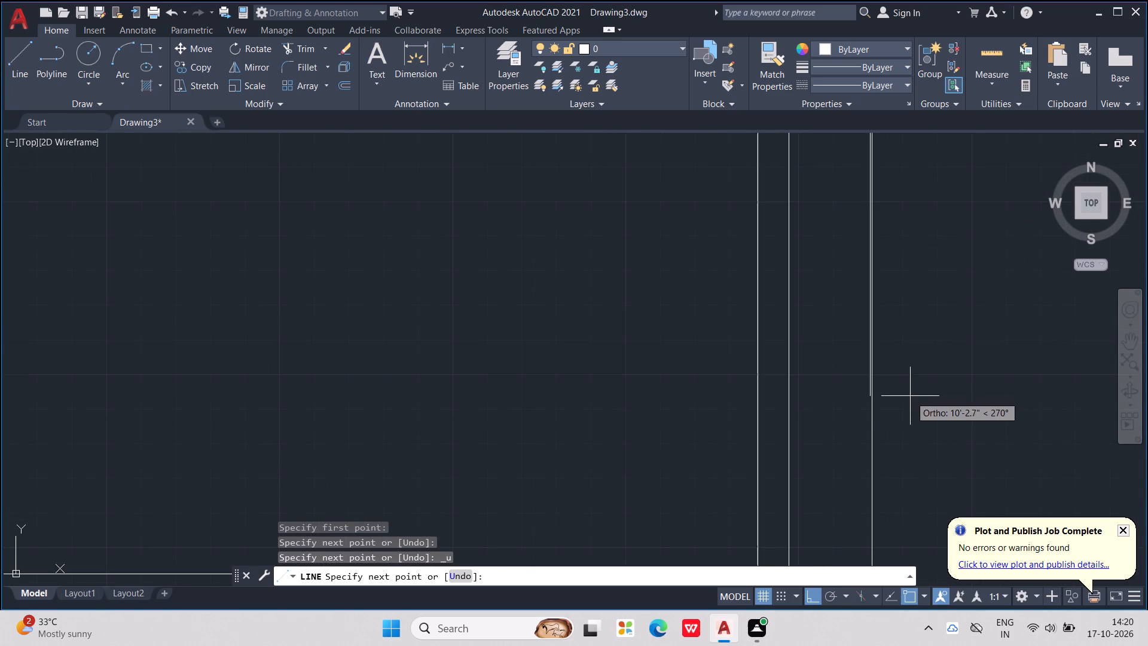
scroll(914, 418, "down", 4)
left_click(915, 471)
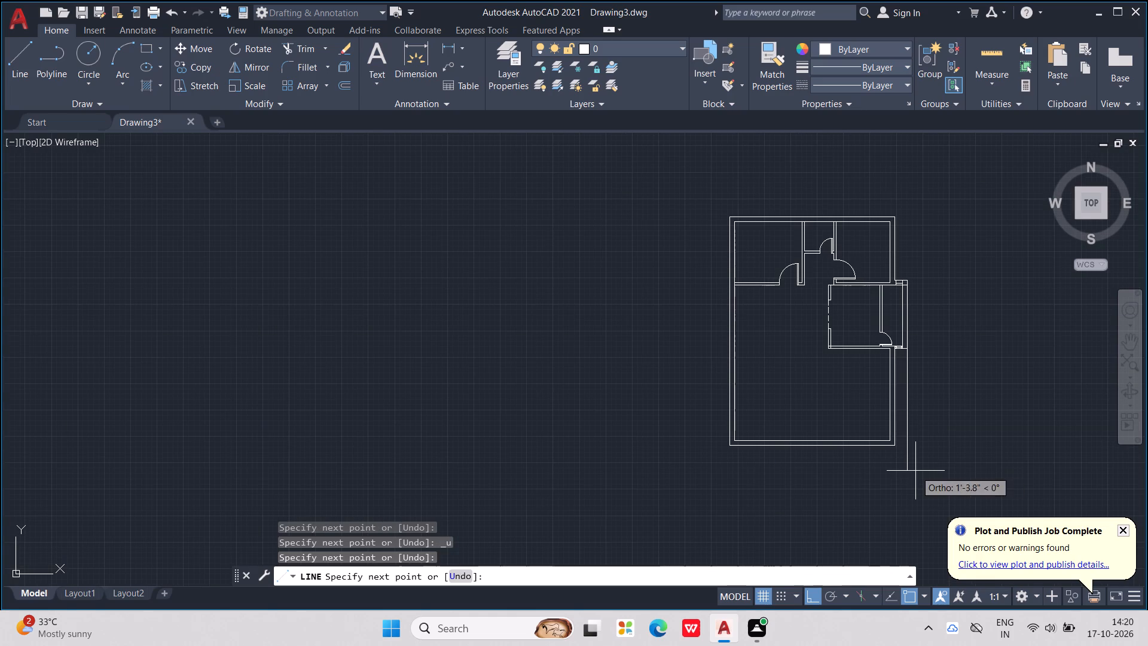
scroll(916, 343, "up", 2)
middle_click_drag(929, 321, 937, 430)
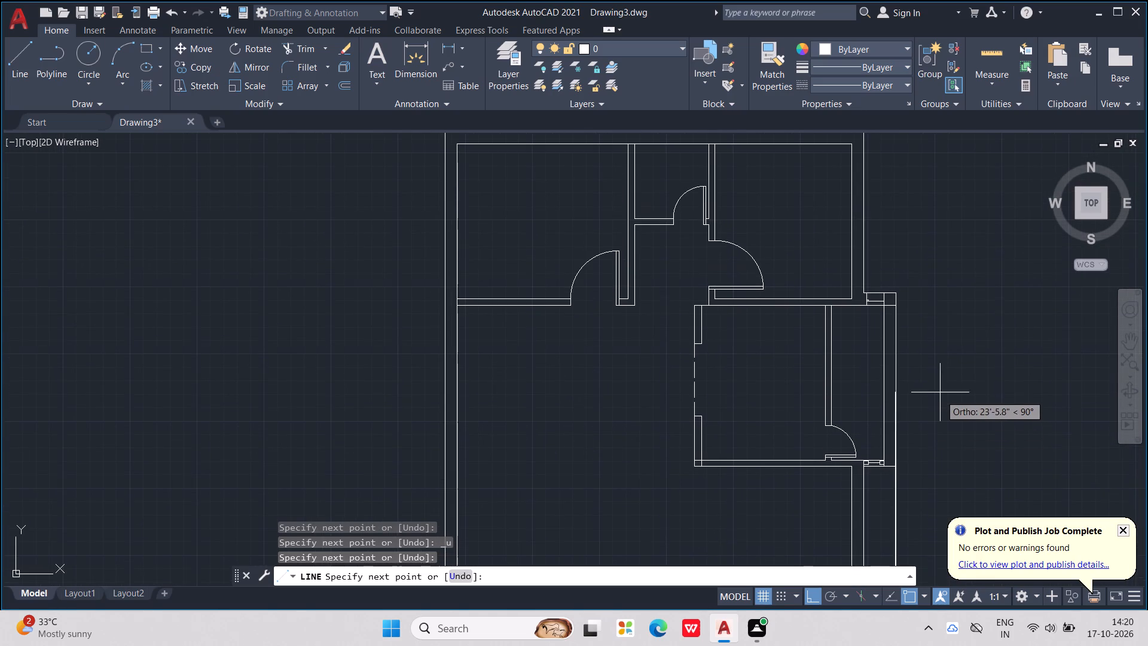
scroll(945, 380, "up", 1)
middle_click_drag(945, 379, 959, 376)
middle_click_drag(935, 360, 978, 392)
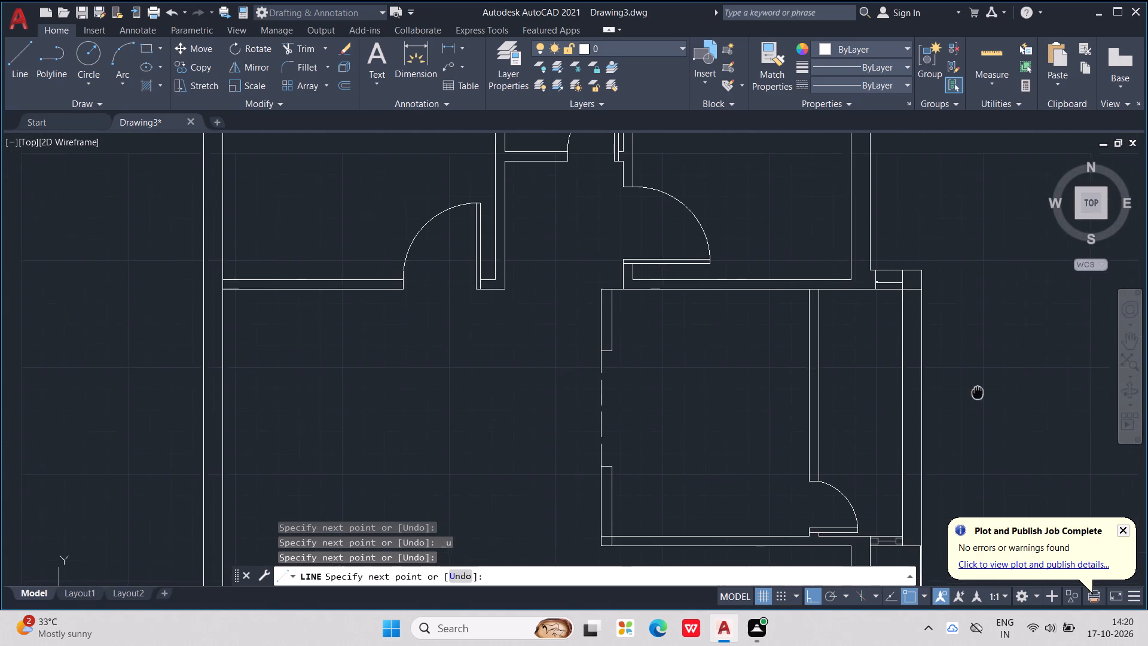
middle_click_drag(978, 392, 990, 405)
middle_click_drag(927, 328, 896, 614)
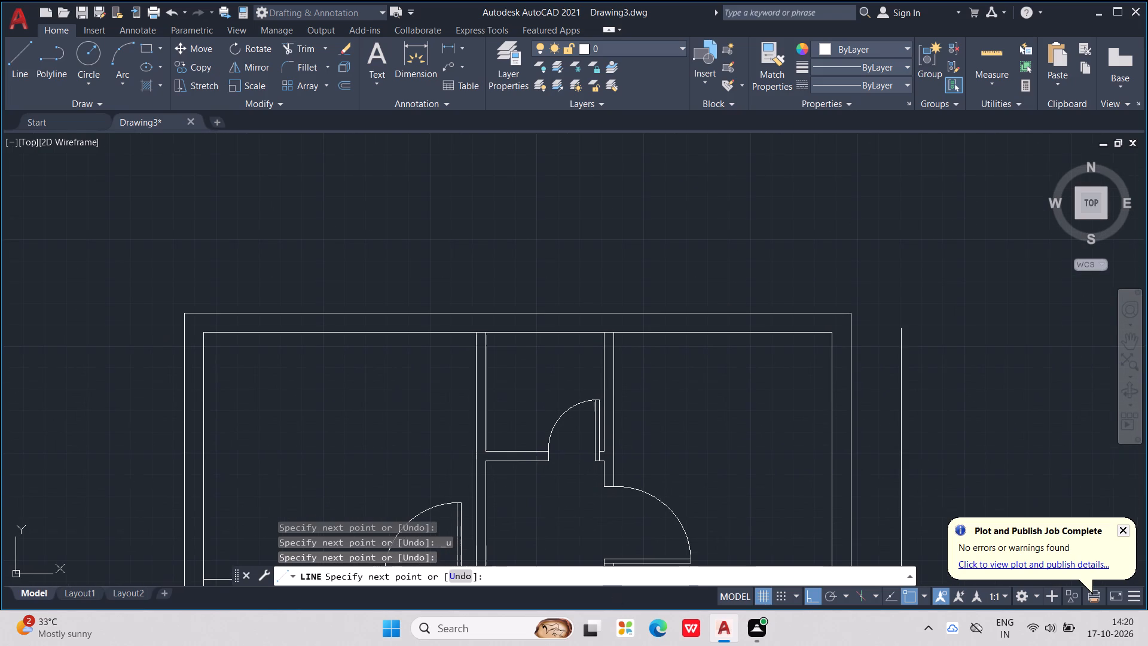
middle_click_drag(643, 493, 872, 325)
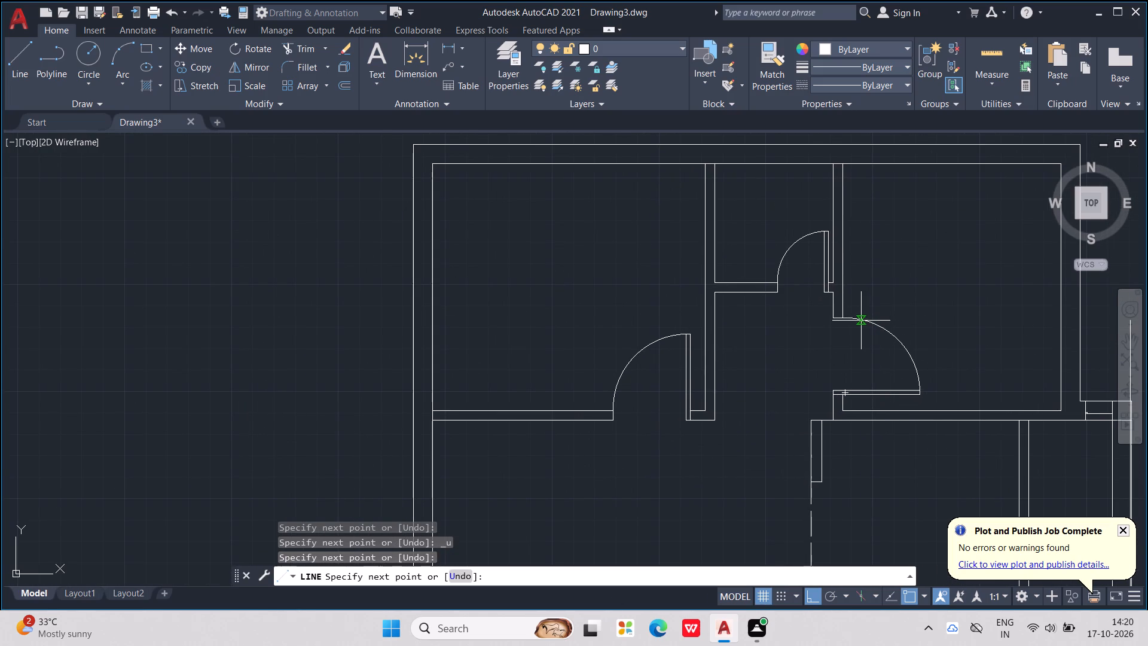
key("Escape")
key("Escape")
key("Escape")
key("Escape")
key("Escape")
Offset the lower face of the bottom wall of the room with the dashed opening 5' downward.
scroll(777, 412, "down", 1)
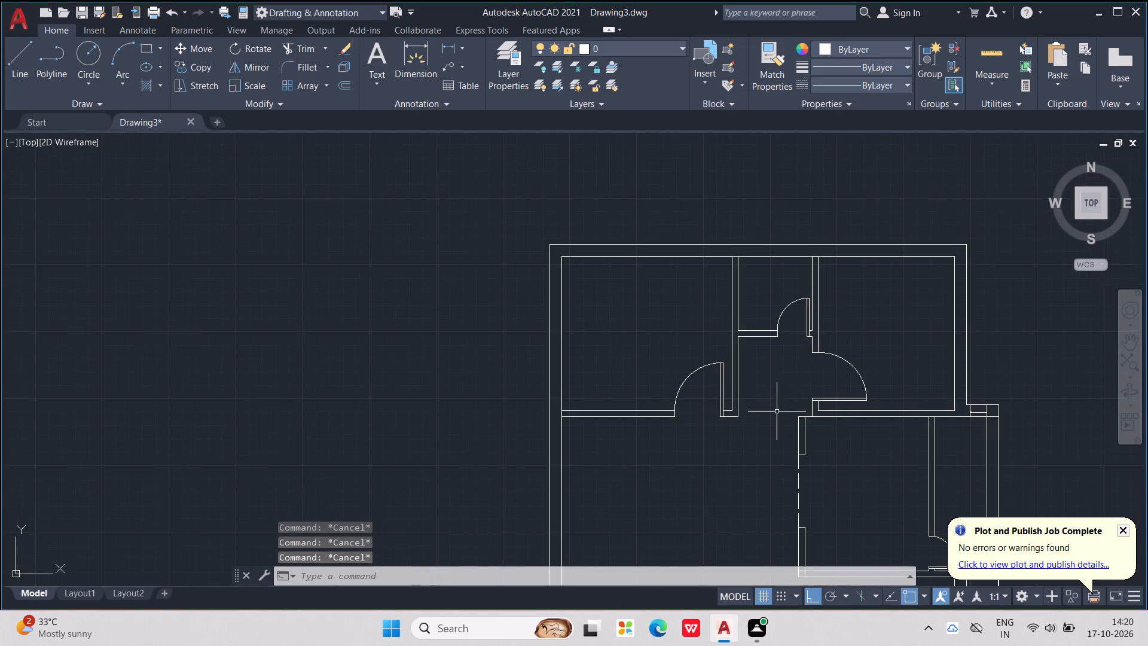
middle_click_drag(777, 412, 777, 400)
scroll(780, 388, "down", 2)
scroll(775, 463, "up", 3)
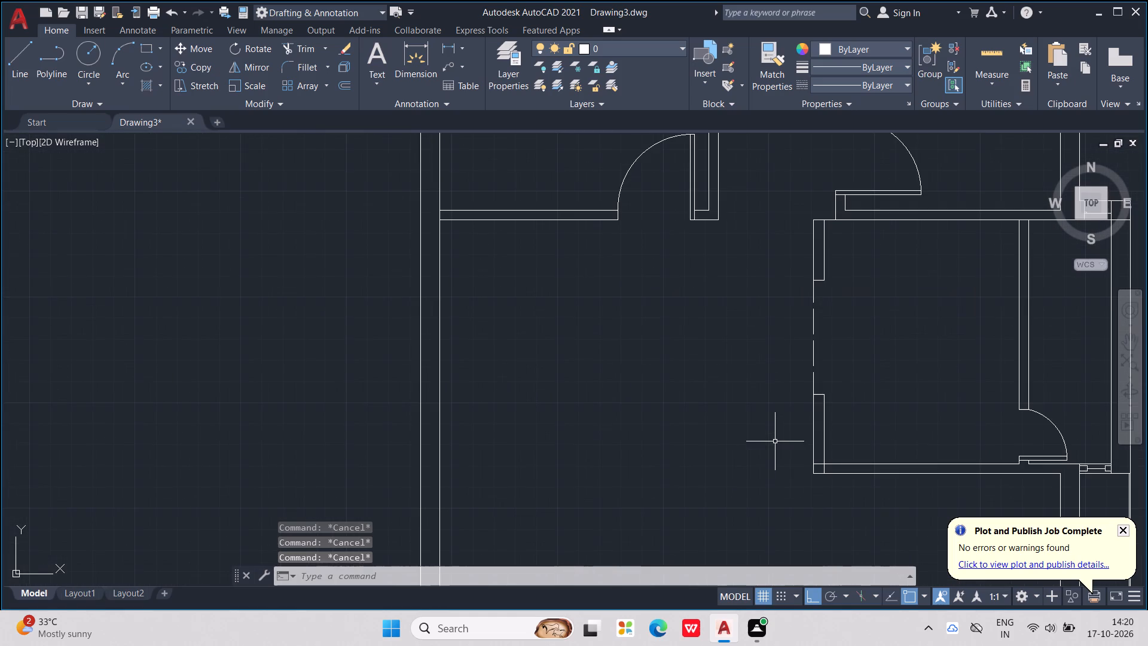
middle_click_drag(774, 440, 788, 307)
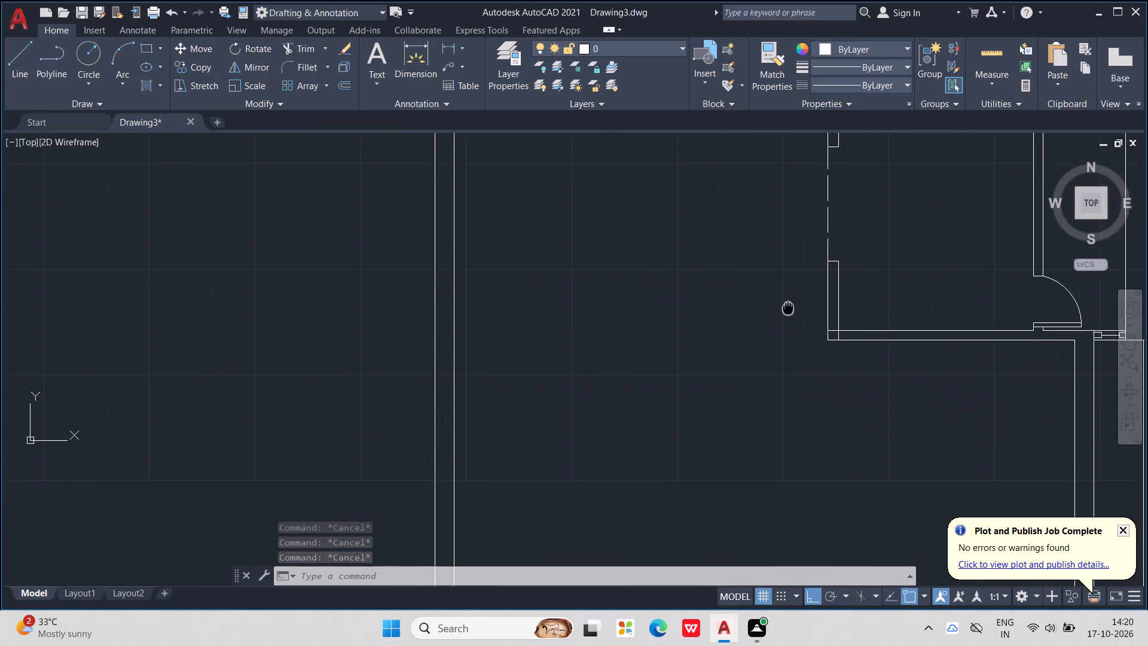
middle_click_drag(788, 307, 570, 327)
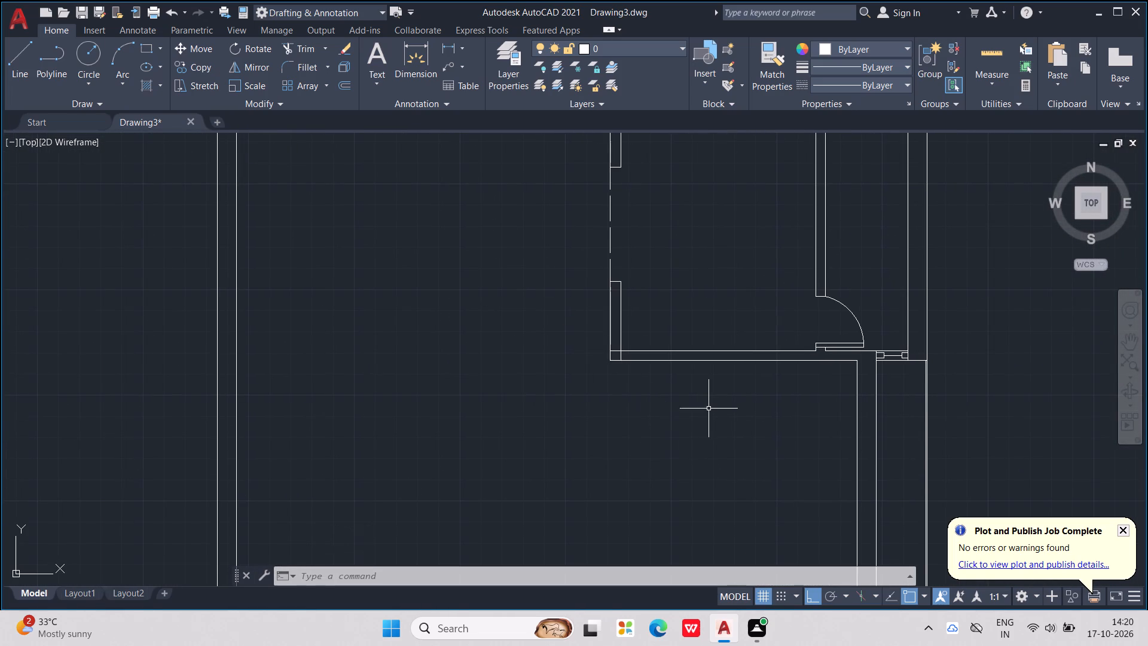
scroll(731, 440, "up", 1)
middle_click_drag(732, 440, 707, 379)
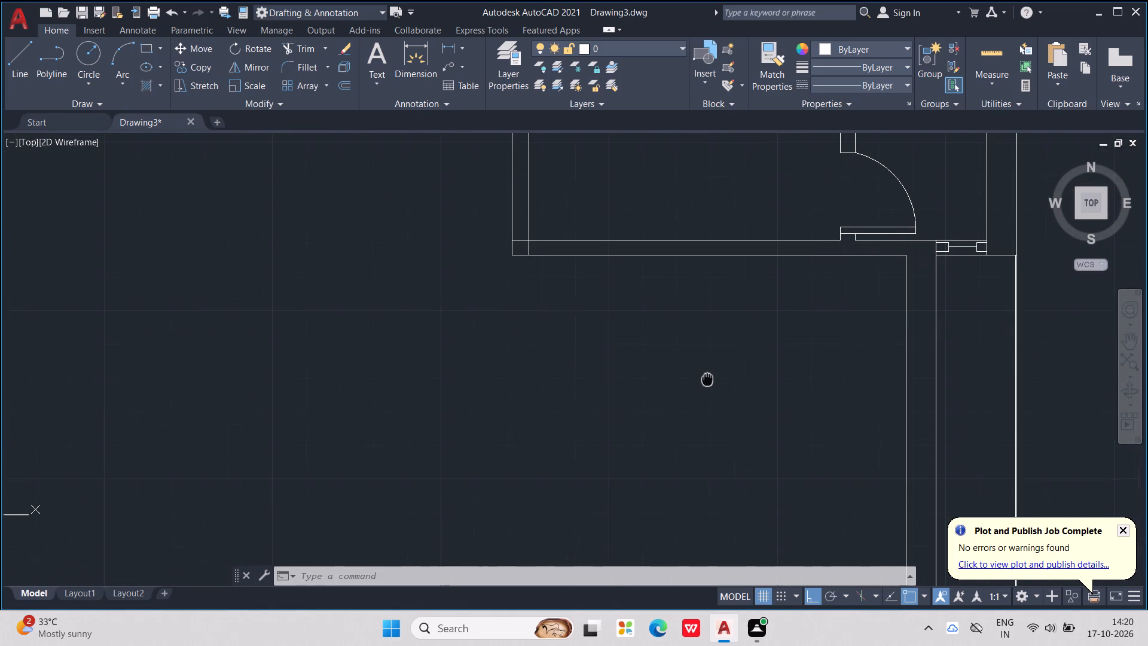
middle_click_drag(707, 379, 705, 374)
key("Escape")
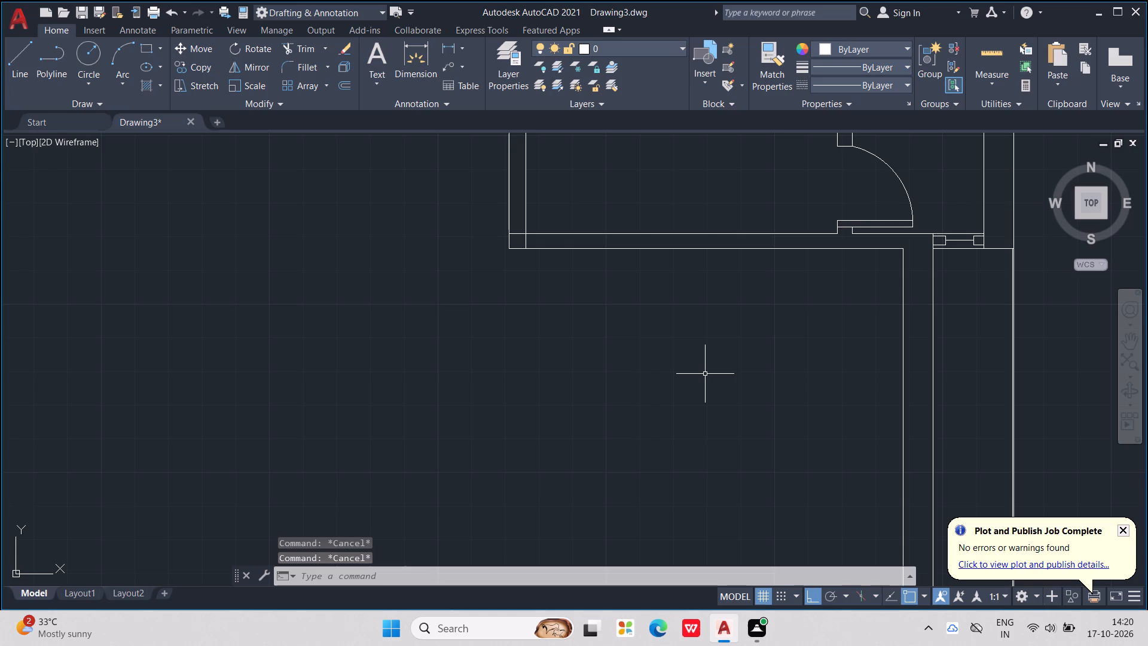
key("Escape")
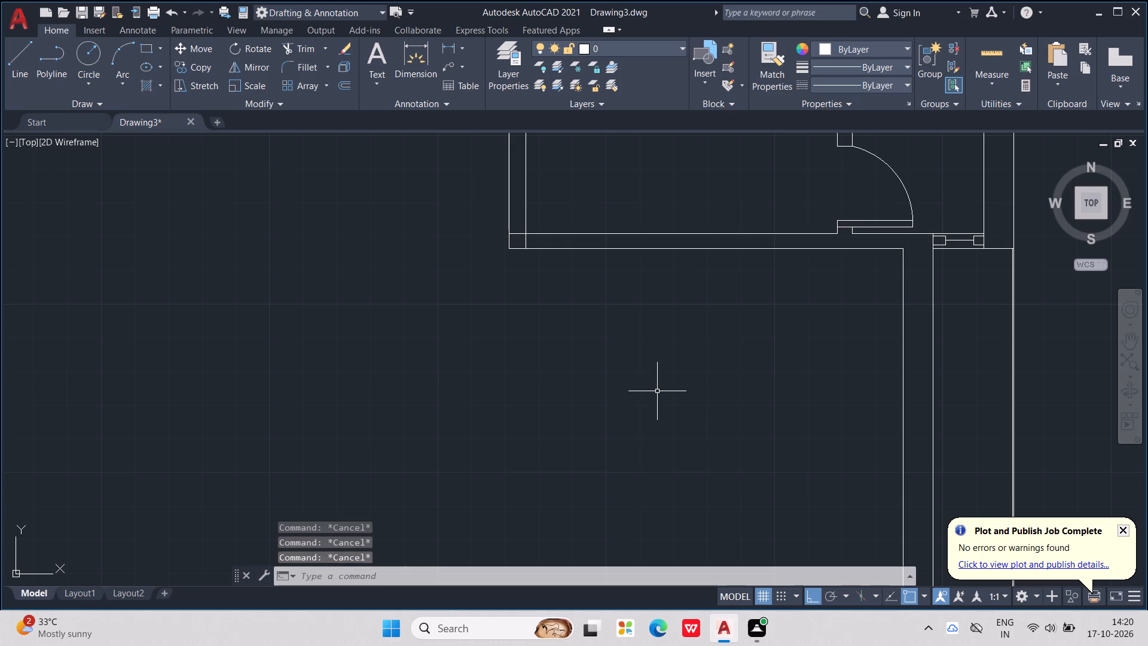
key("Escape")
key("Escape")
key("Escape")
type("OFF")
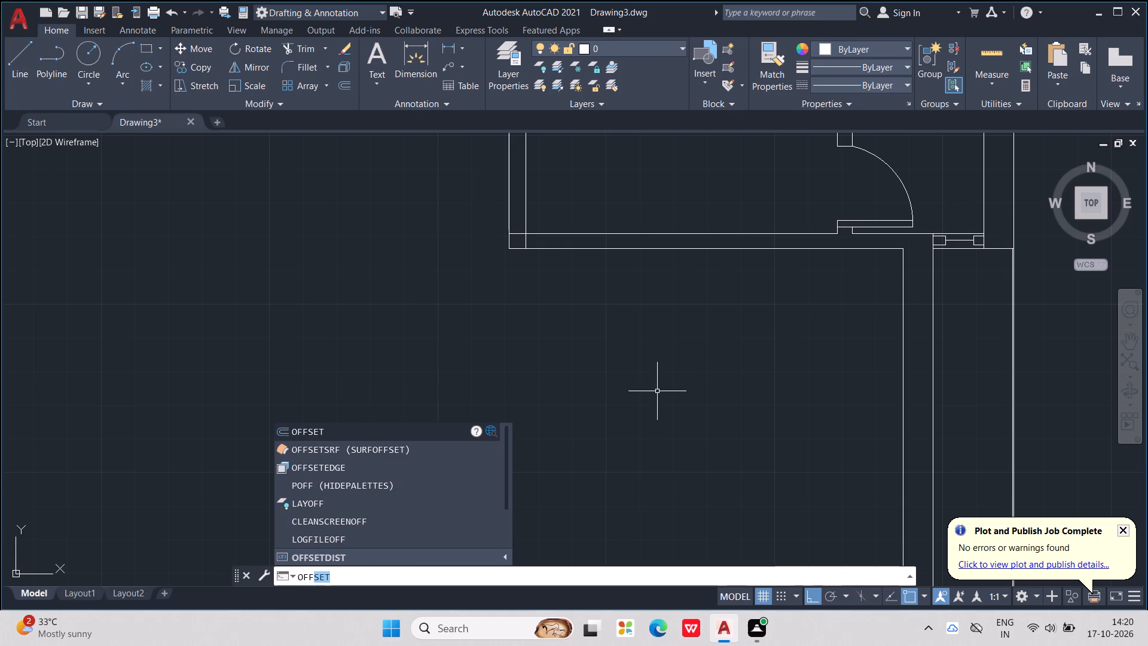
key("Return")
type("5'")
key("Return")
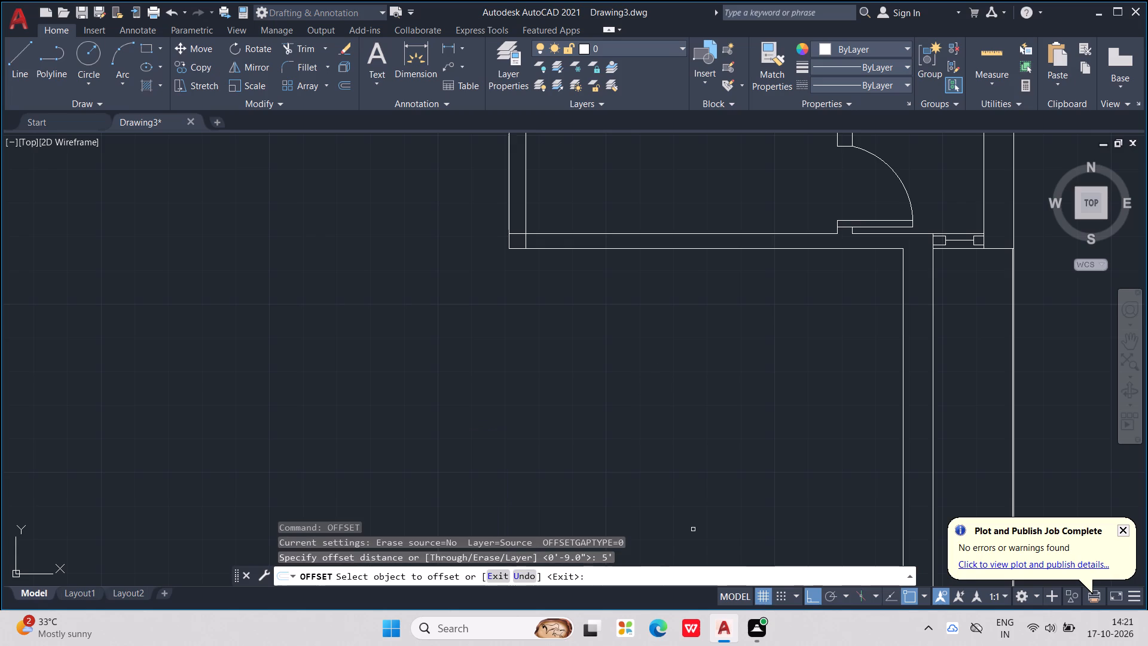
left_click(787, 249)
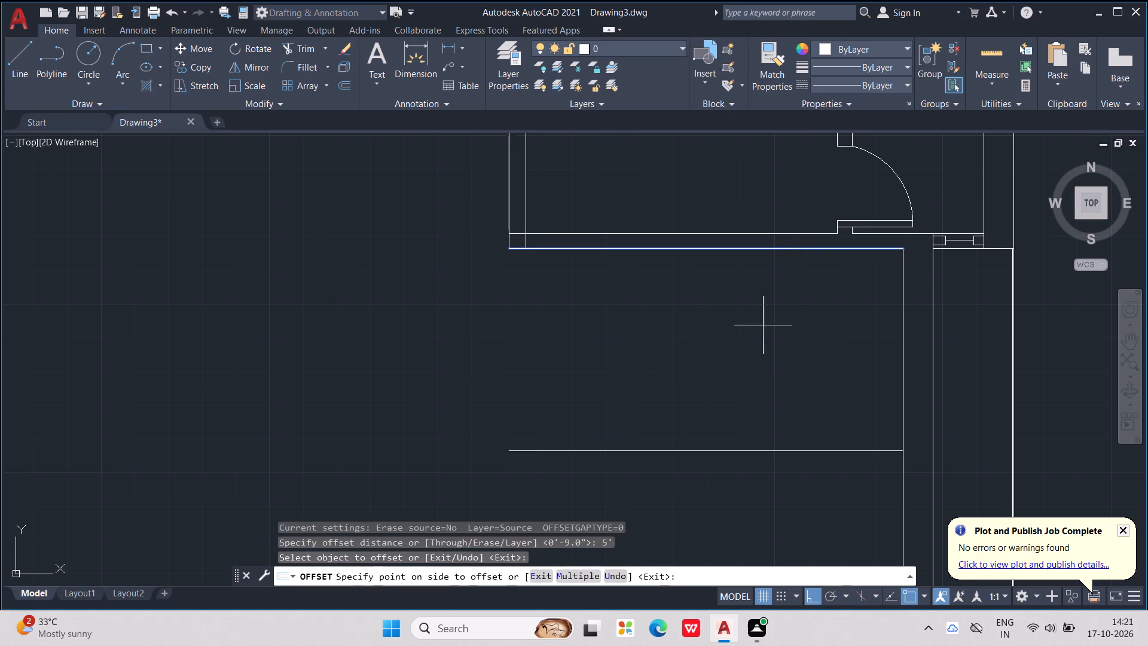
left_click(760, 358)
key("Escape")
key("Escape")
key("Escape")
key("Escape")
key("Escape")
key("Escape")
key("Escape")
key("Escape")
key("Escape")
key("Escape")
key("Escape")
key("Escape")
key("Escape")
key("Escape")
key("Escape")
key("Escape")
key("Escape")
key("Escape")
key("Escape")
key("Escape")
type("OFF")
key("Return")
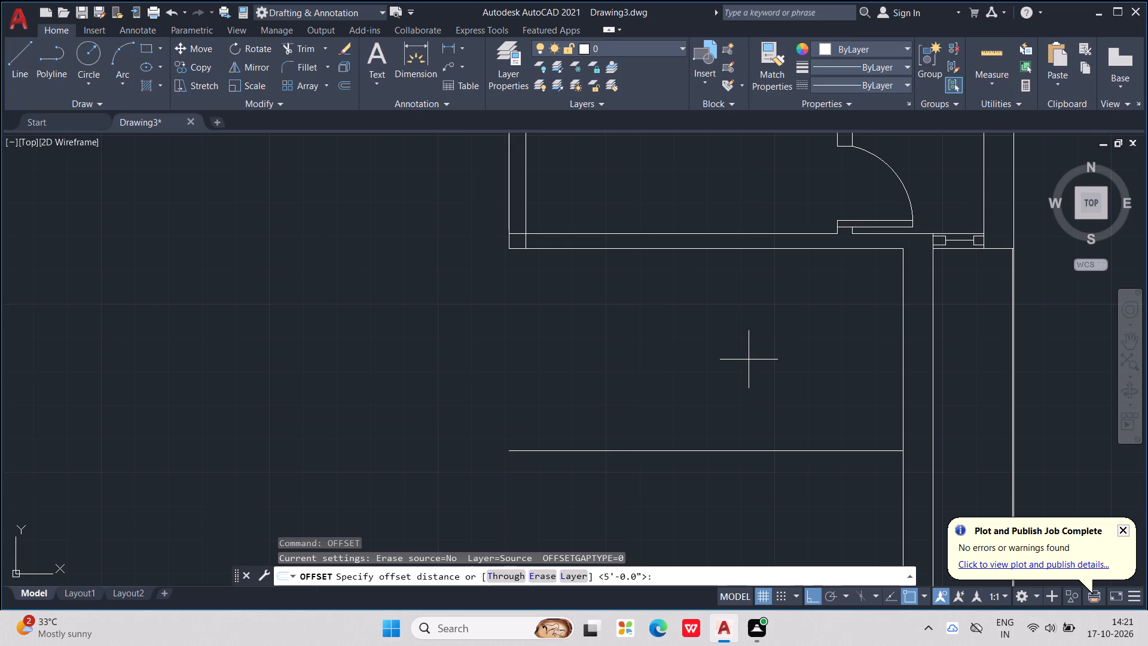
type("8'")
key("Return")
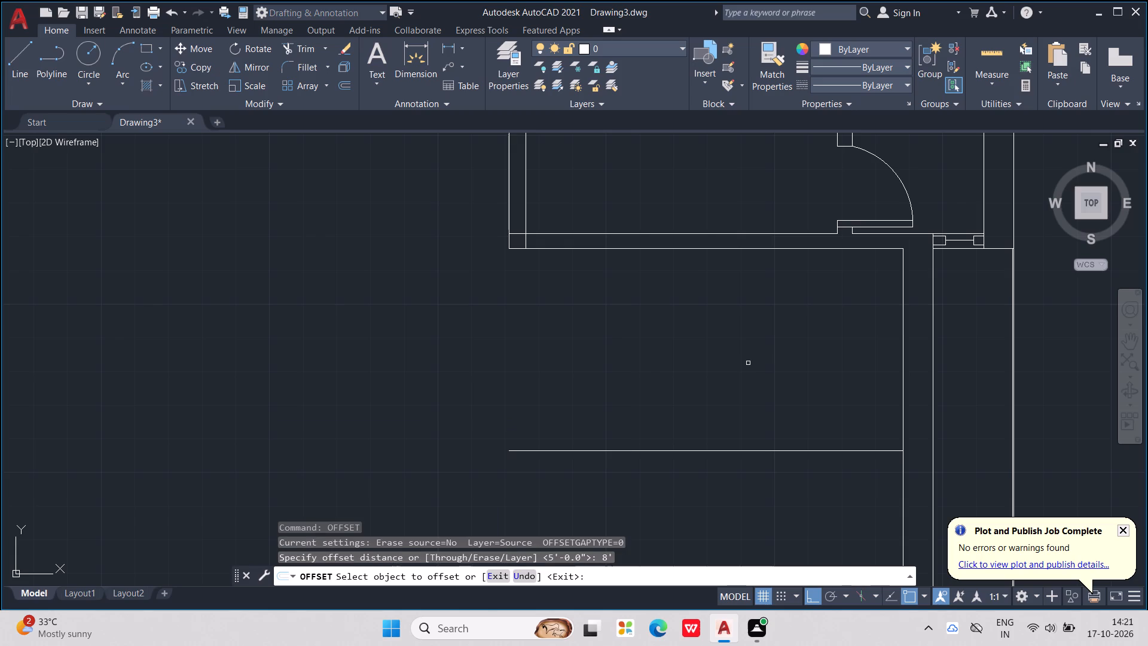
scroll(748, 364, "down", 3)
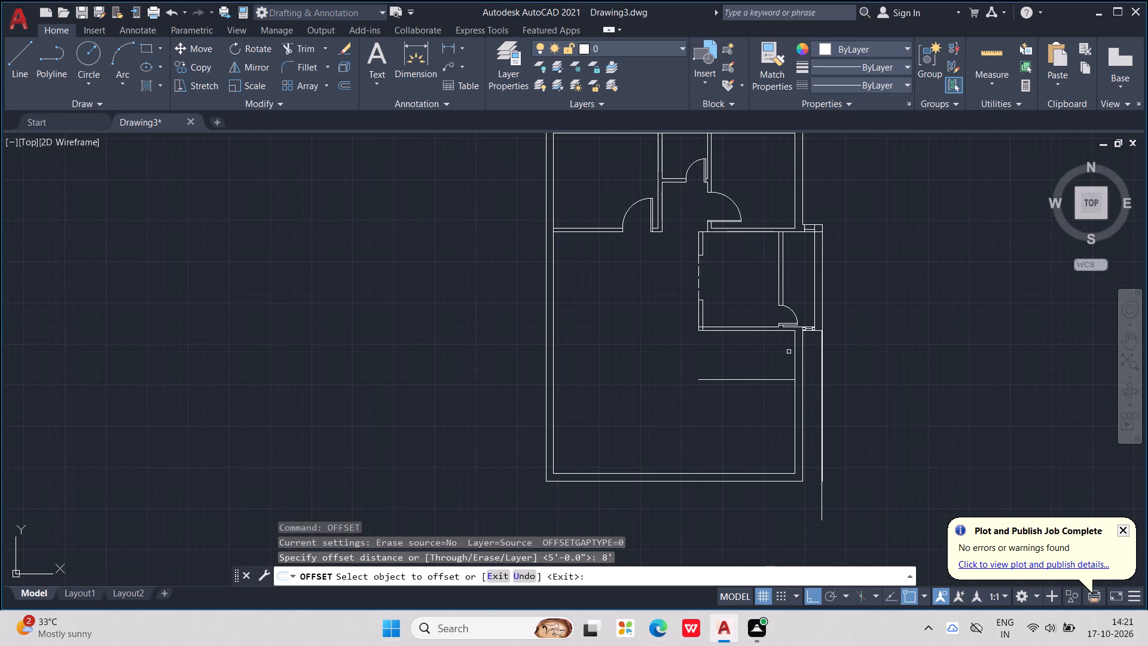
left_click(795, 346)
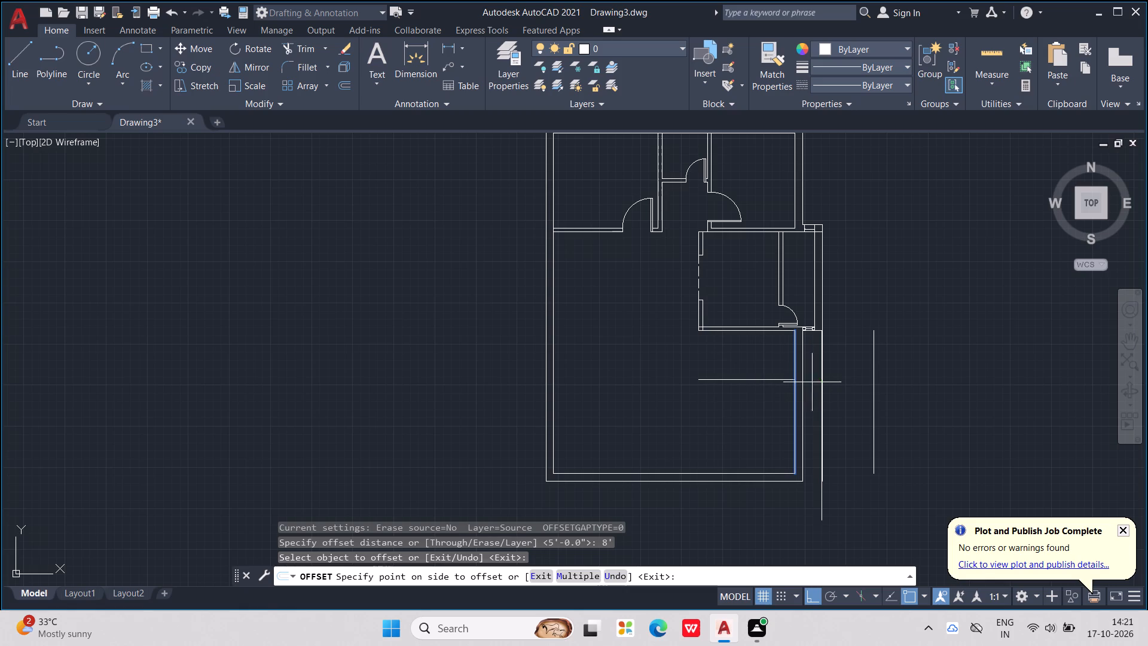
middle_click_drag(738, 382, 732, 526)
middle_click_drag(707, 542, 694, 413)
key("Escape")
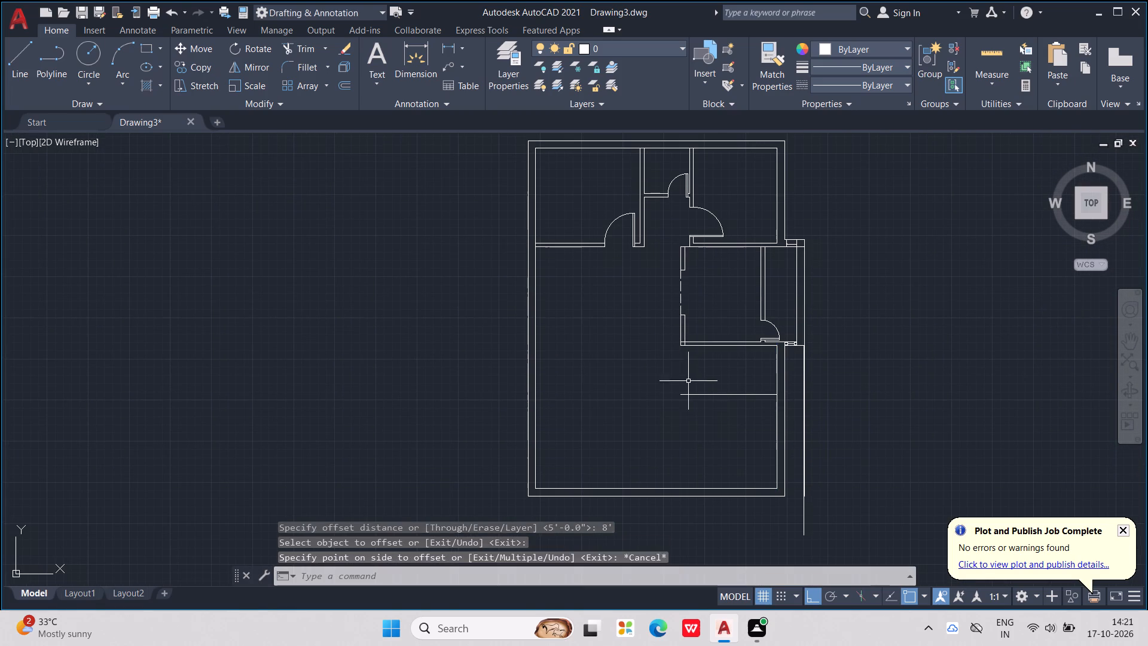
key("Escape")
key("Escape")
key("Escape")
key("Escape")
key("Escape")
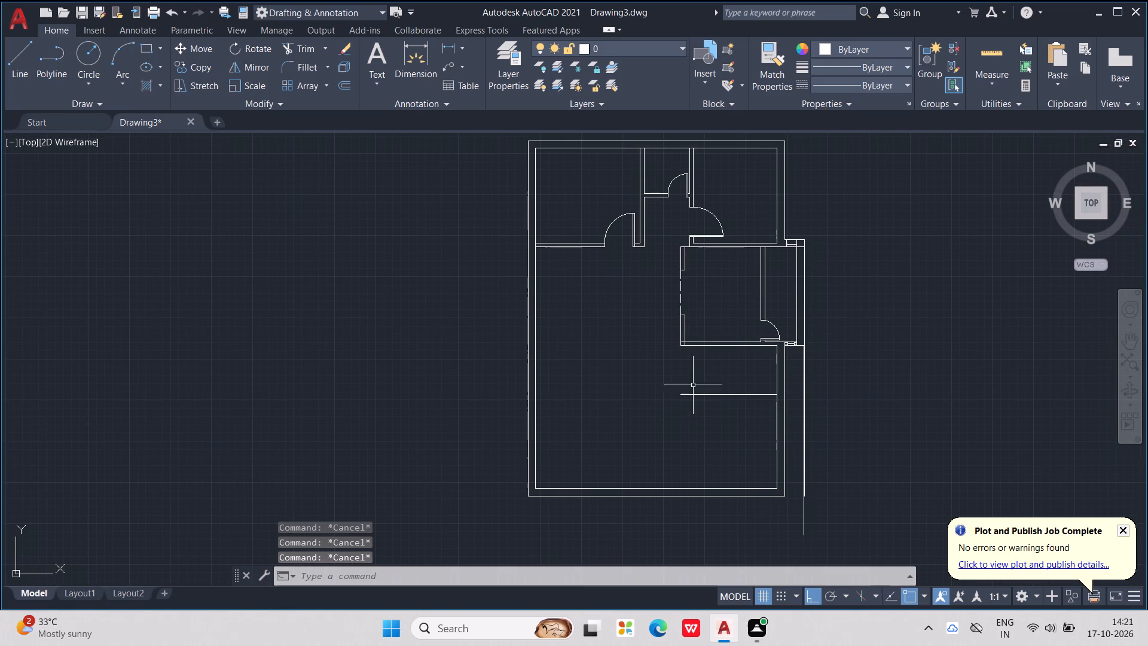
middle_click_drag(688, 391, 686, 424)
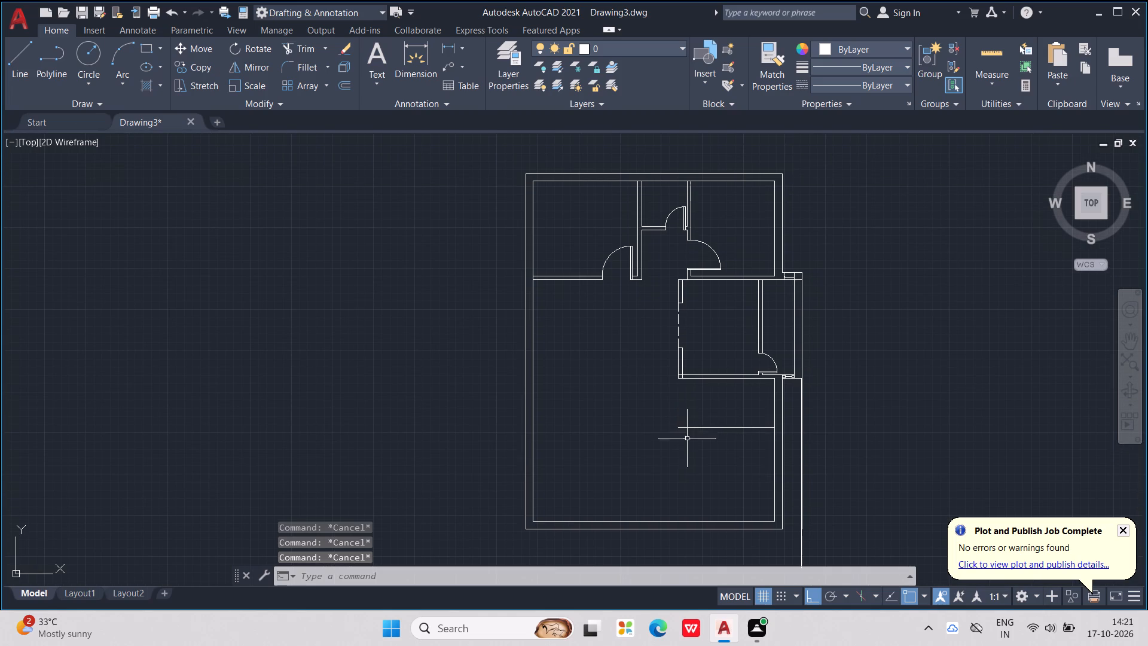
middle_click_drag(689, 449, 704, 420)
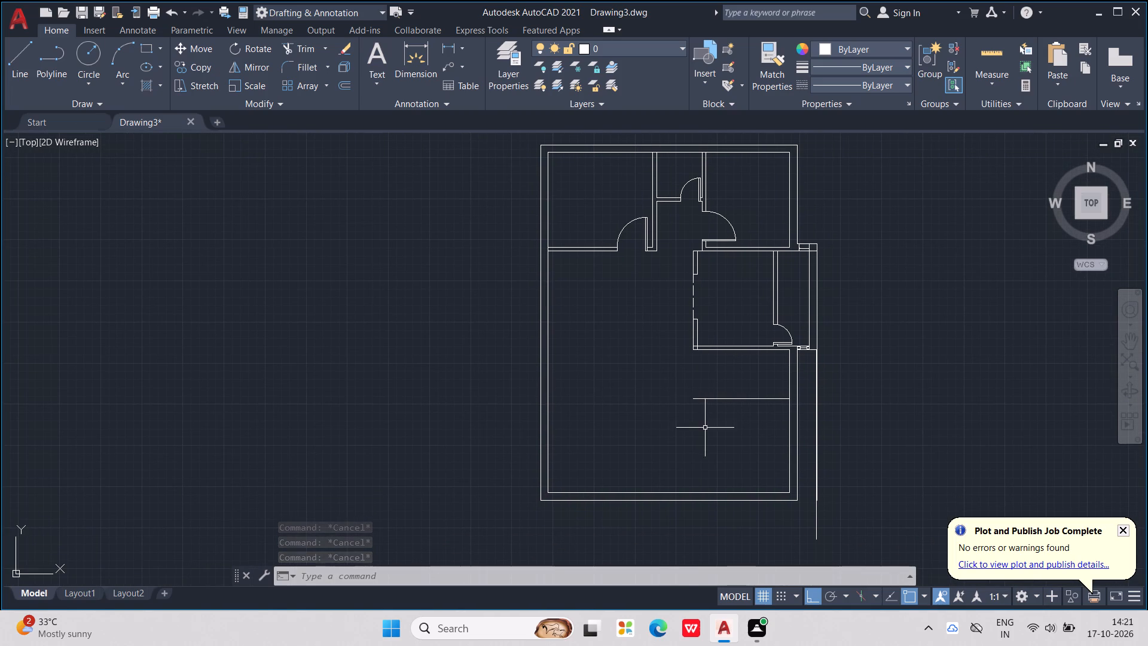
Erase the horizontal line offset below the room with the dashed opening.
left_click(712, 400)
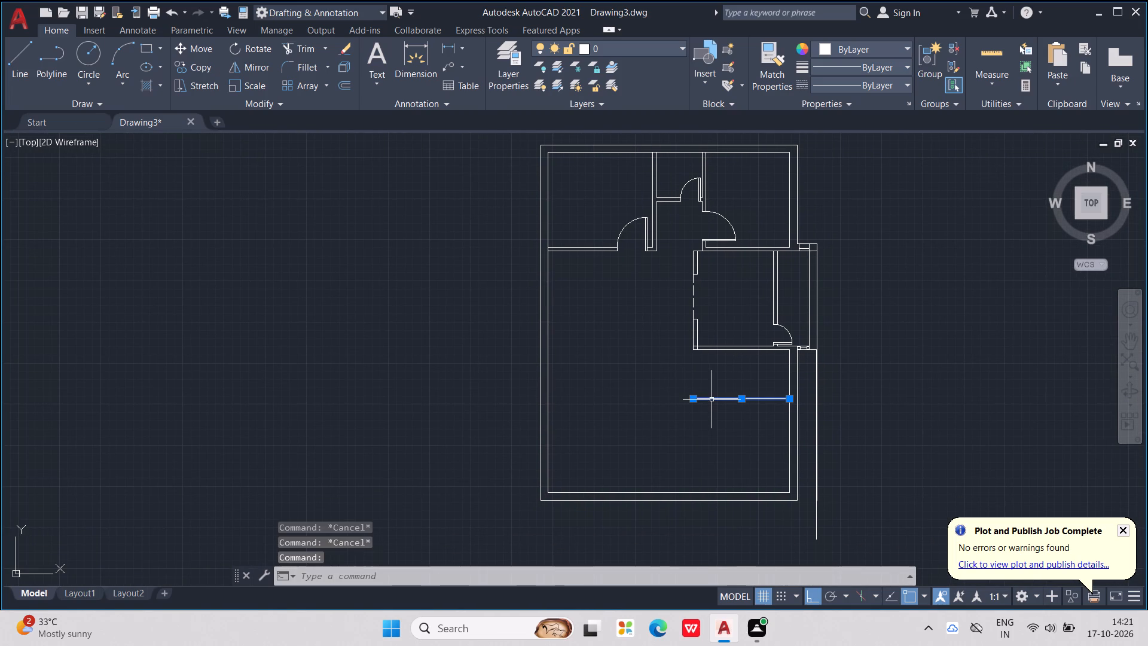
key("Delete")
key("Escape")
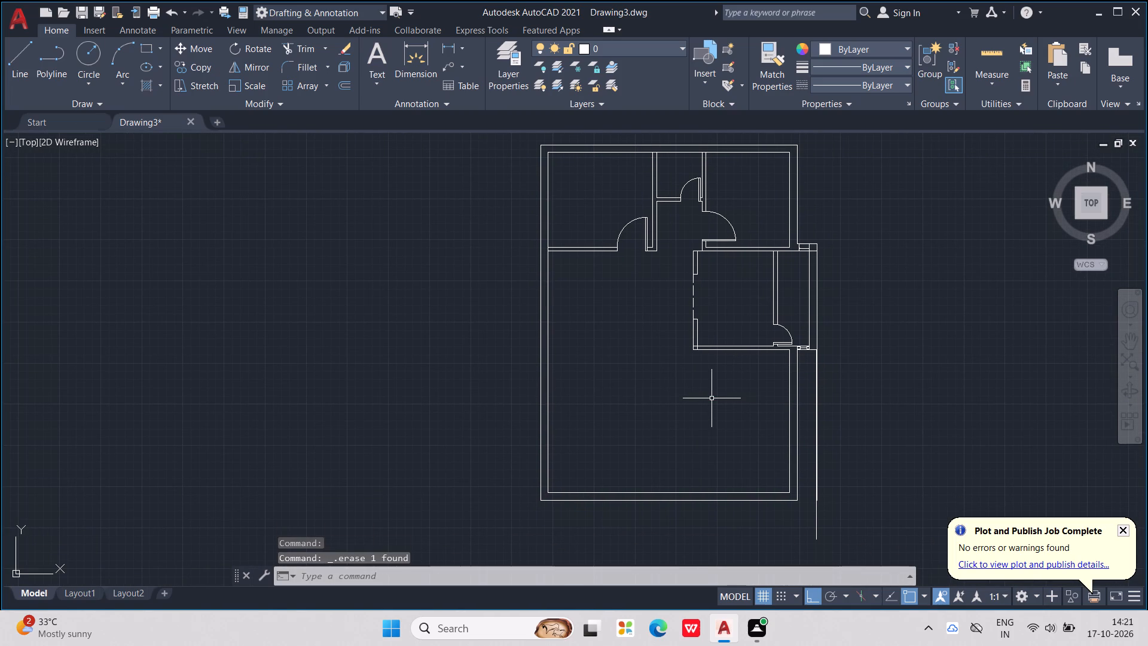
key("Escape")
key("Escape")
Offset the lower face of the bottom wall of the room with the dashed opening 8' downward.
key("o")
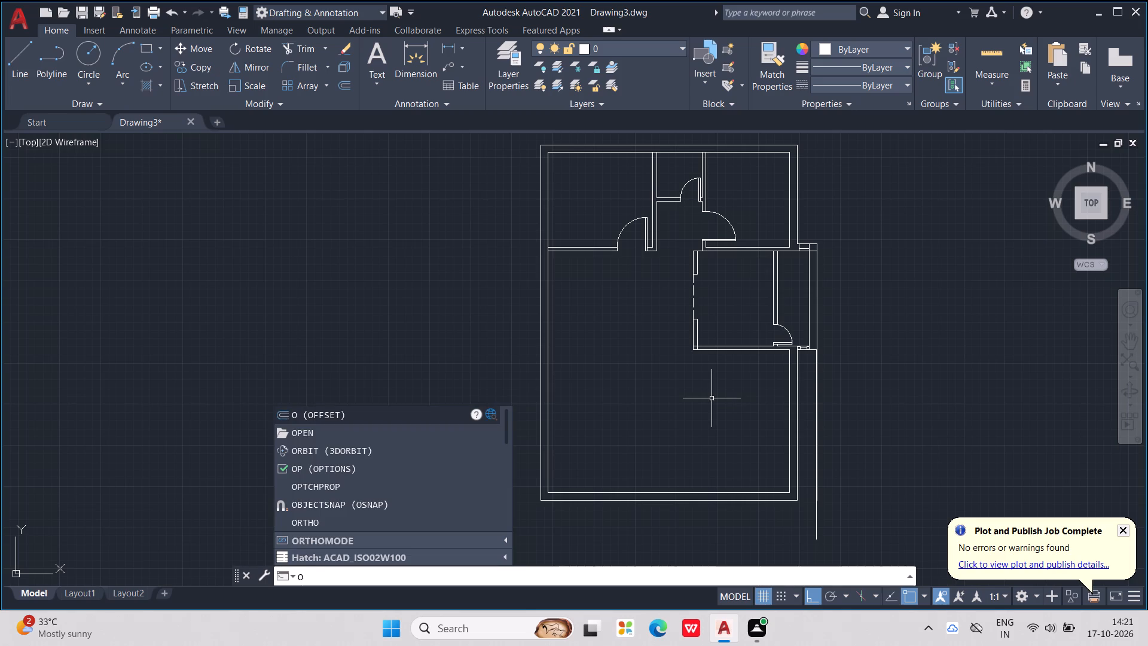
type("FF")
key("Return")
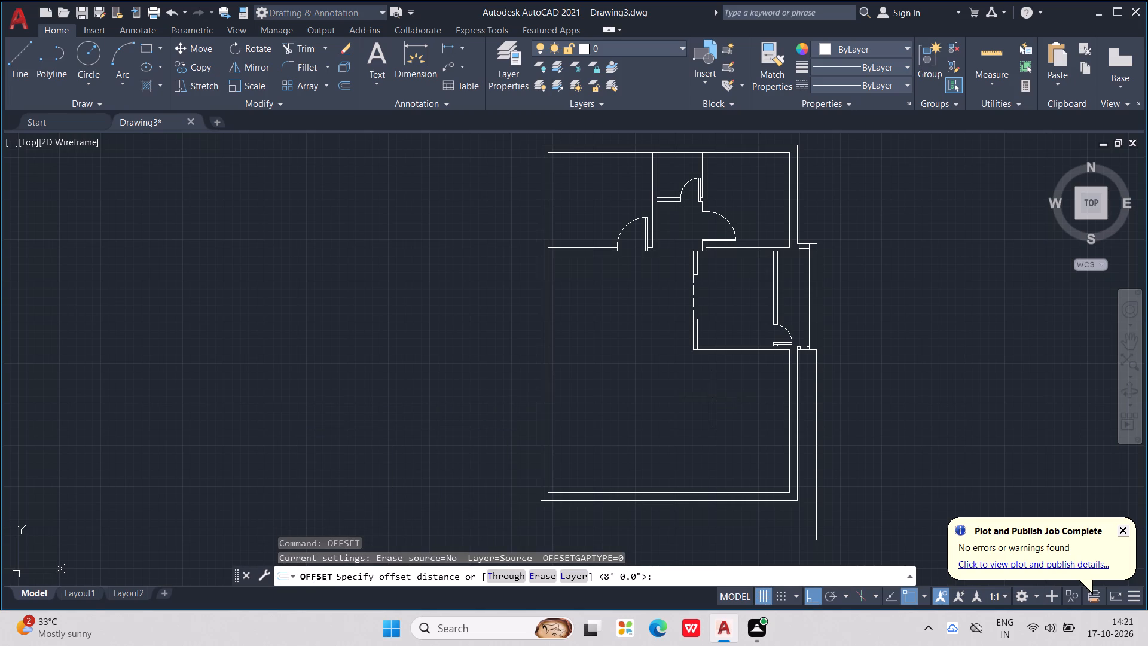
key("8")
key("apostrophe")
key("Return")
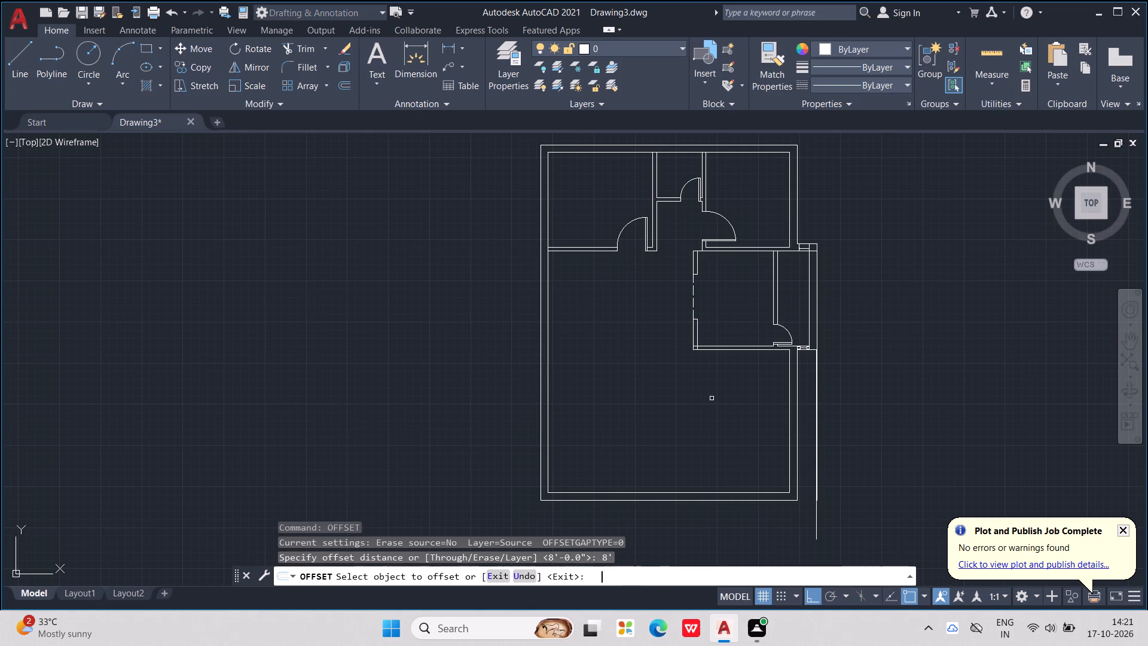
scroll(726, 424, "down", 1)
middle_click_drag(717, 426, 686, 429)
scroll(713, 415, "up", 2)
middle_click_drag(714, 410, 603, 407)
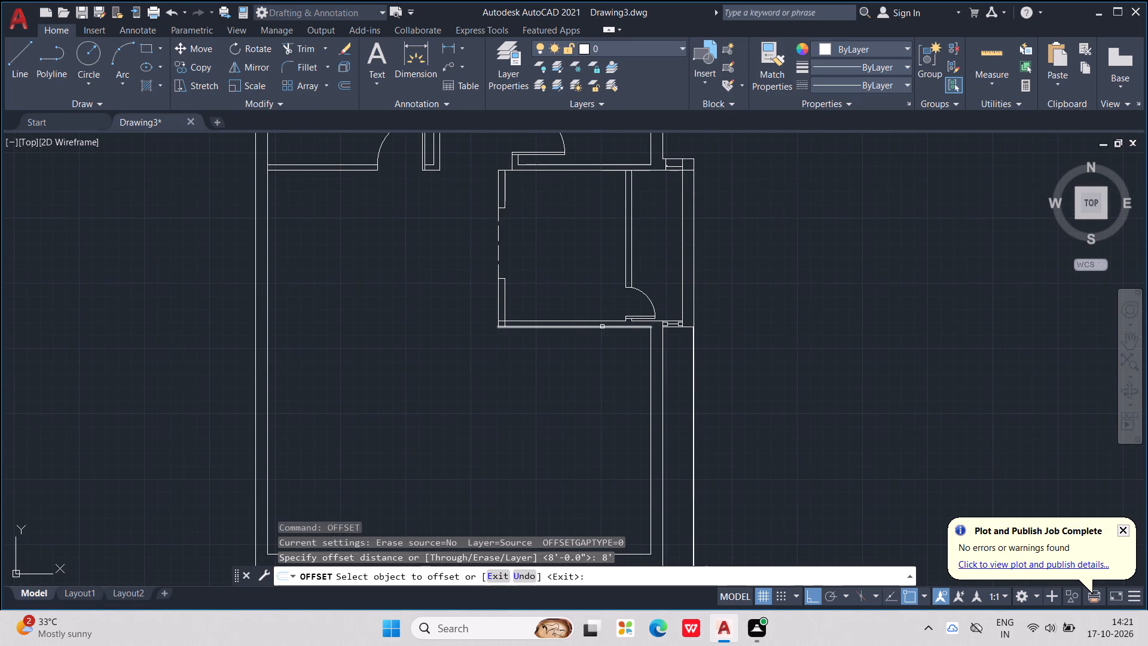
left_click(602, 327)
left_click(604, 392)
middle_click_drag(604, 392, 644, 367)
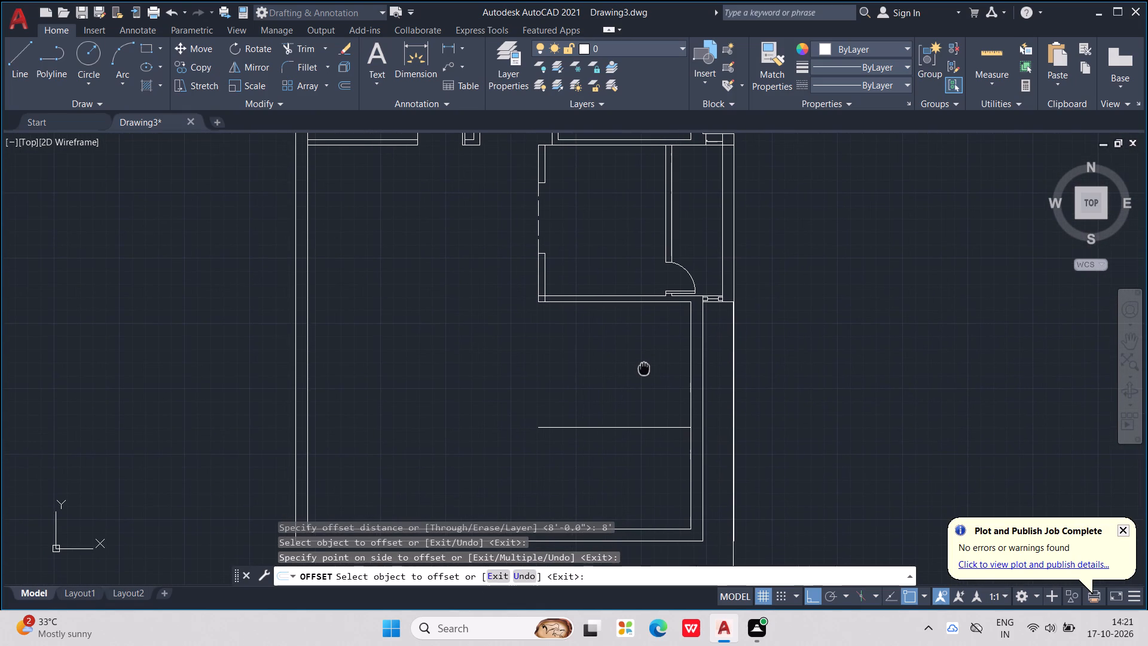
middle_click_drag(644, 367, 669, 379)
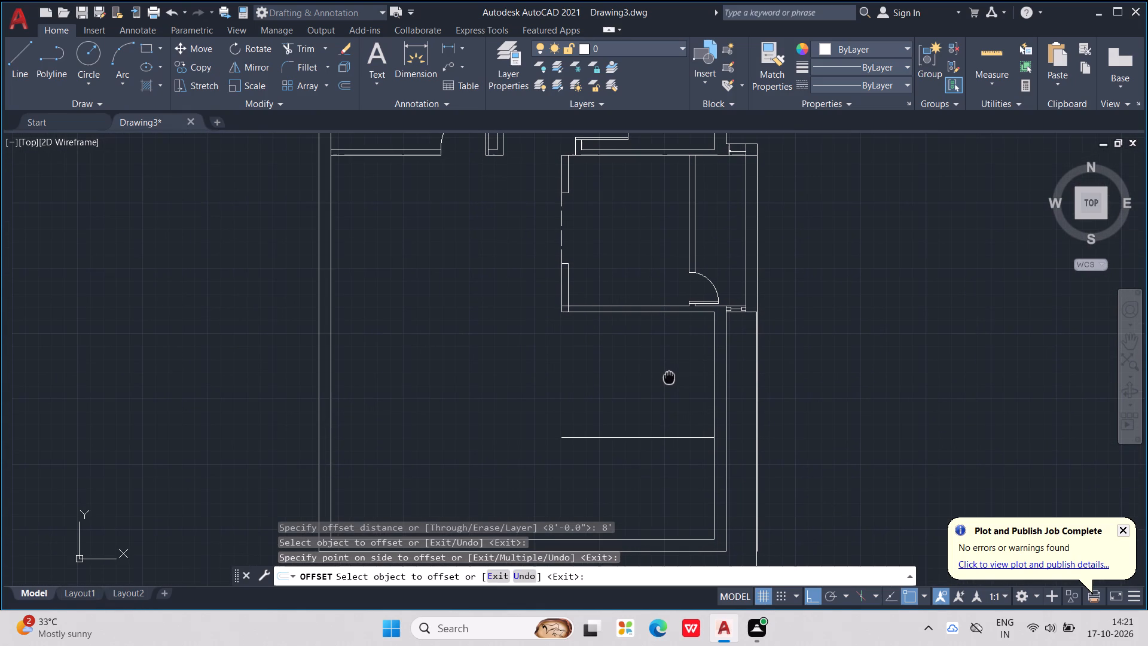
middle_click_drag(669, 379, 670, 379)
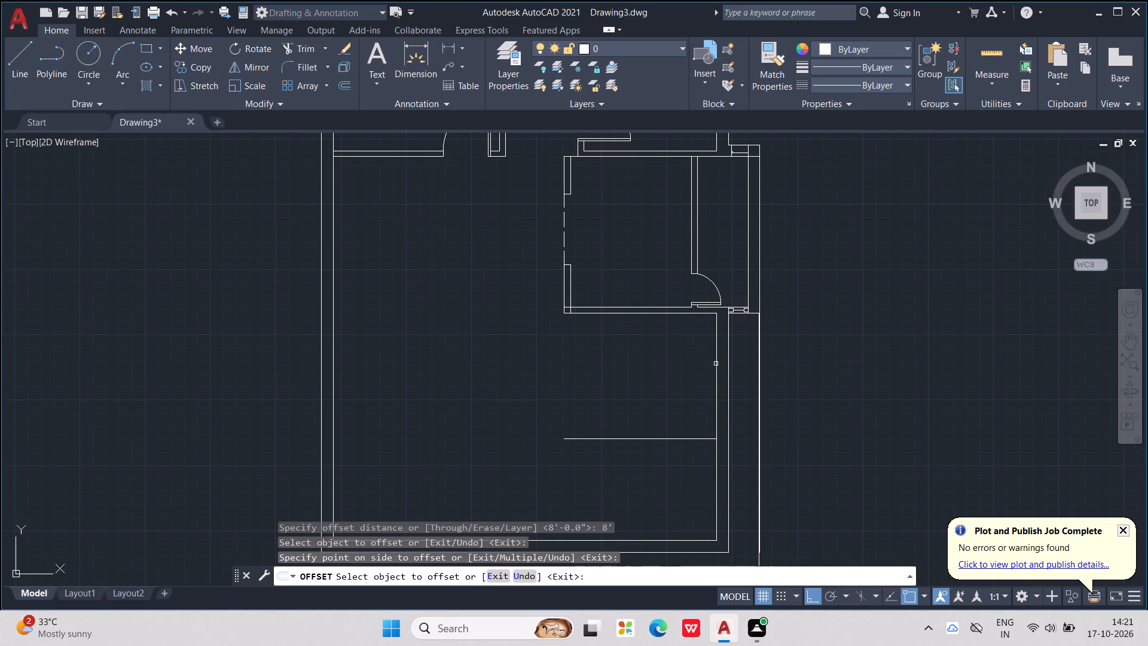
Offset the main east wall's inner face, below the room with the dashed opening, 8' into the building.
left_click(716, 356)
left_click(702, 356)
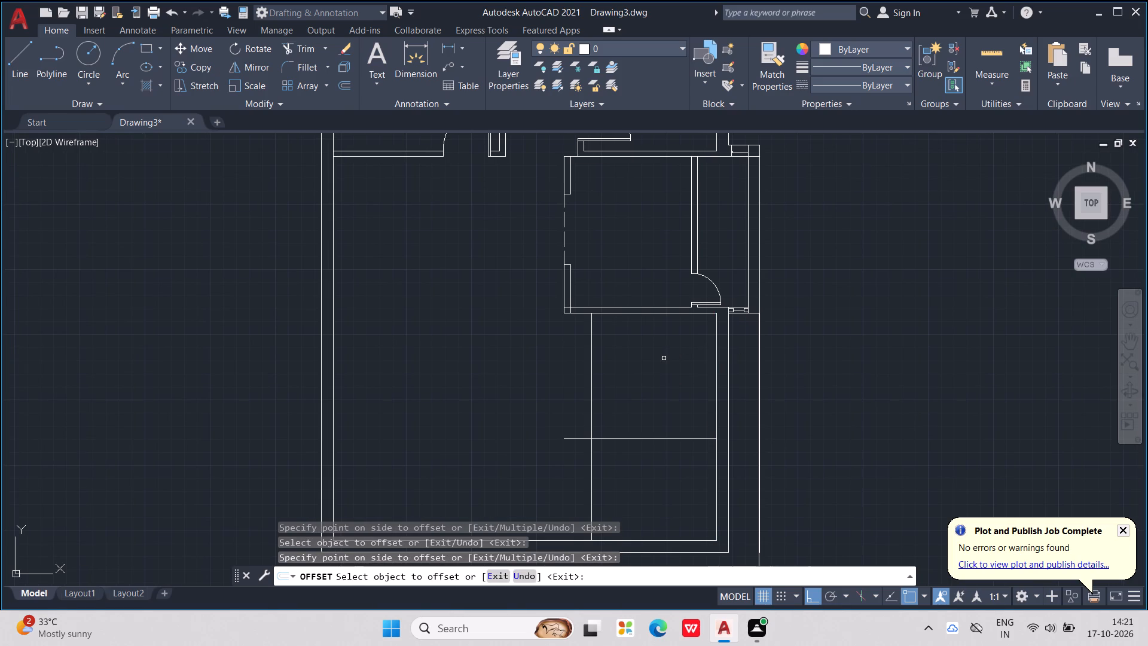
scroll(663, 358, "down", 1)
middle_click_drag(663, 358, 640, 384)
key("Escape")
key("Escape")
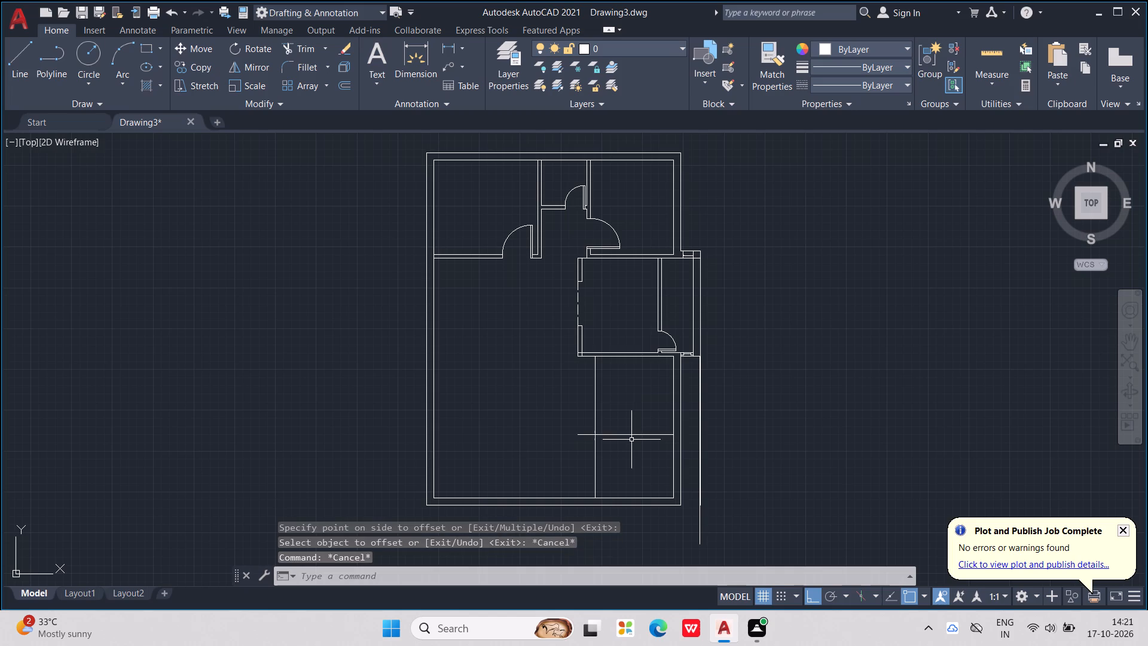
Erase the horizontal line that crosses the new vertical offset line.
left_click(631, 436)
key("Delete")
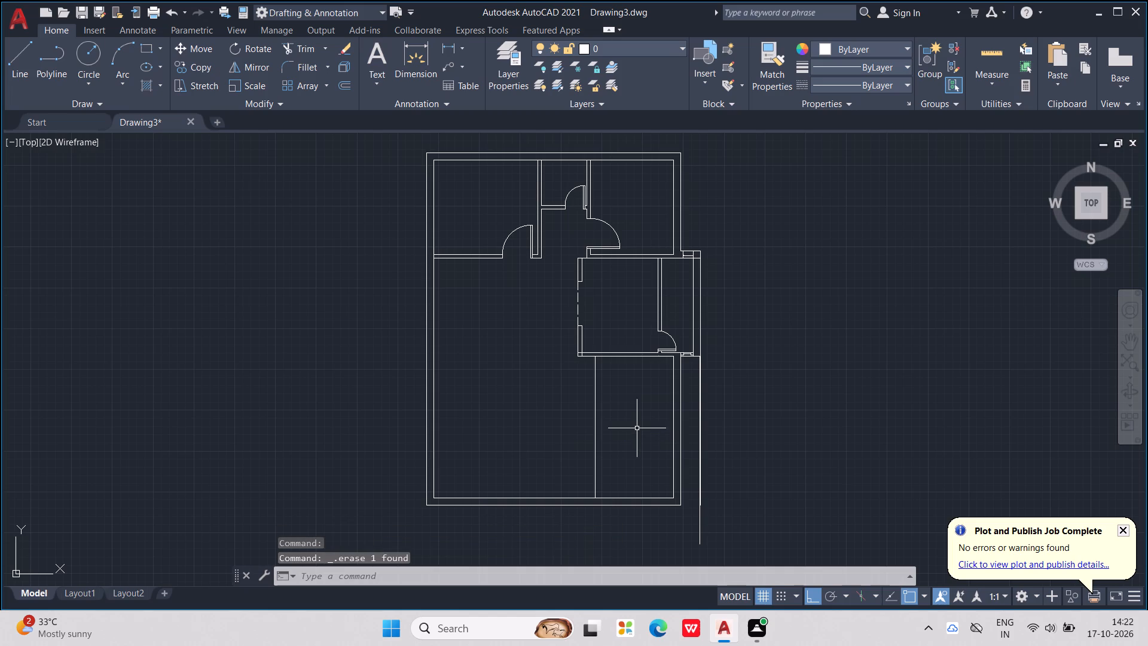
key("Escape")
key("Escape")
Offset the lower face of the bottom wall of the room with the dashed opening 5' downward.
type("OFF")
key("Return")
type("5'")
key("Return")
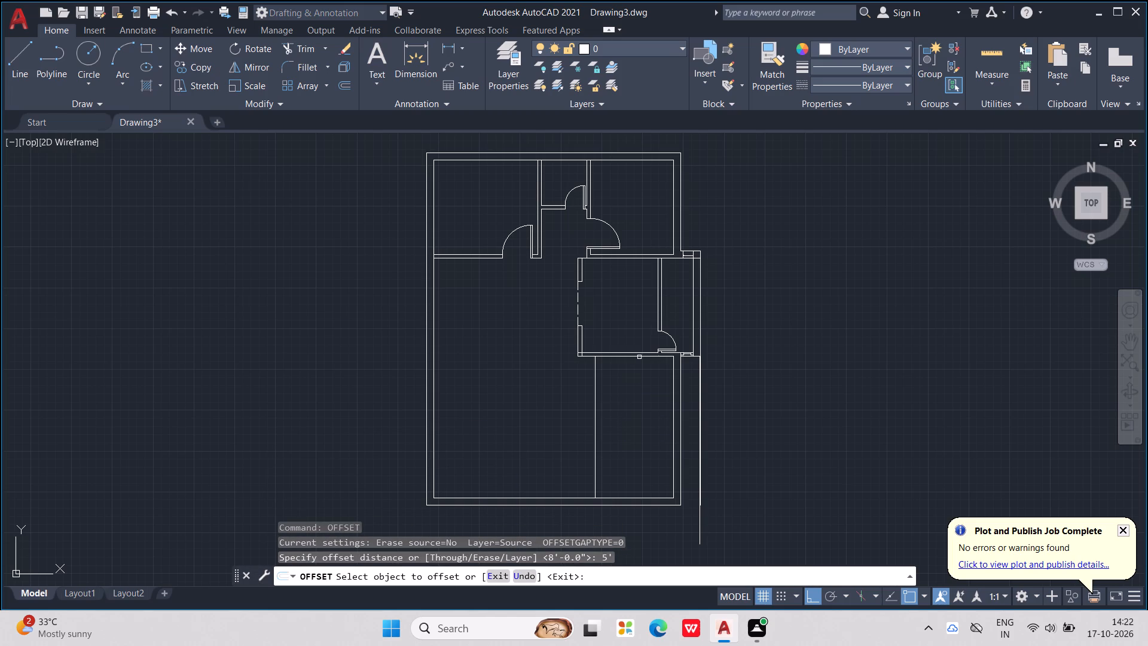
left_click(639, 356)
left_click(630, 407)
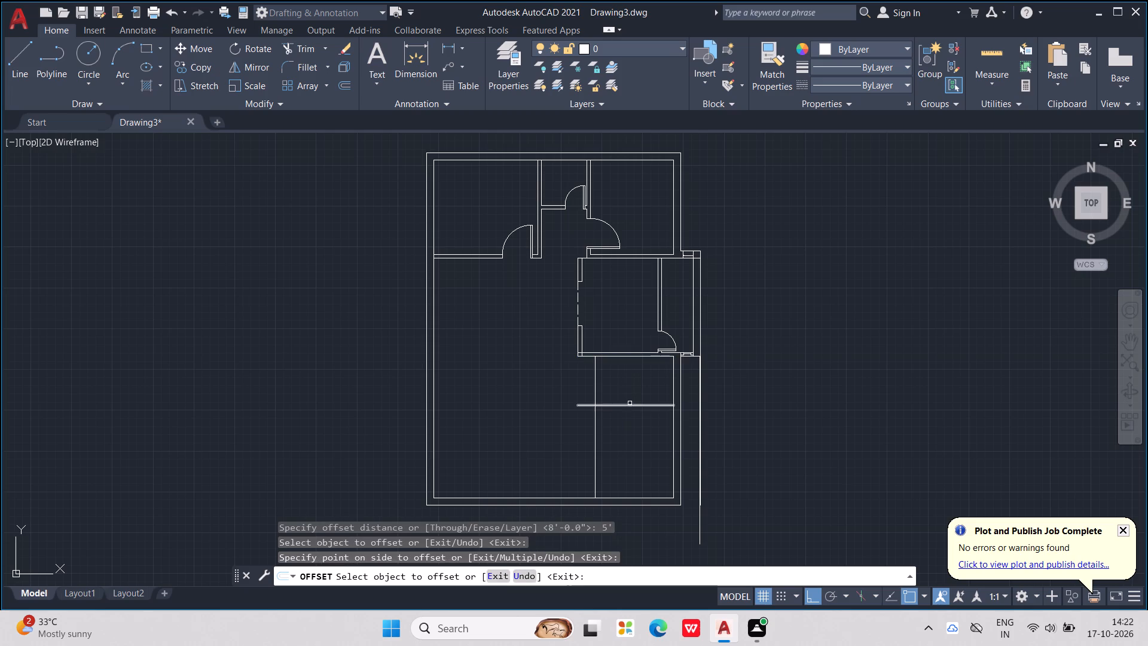
scroll(618, 392, "up", 2)
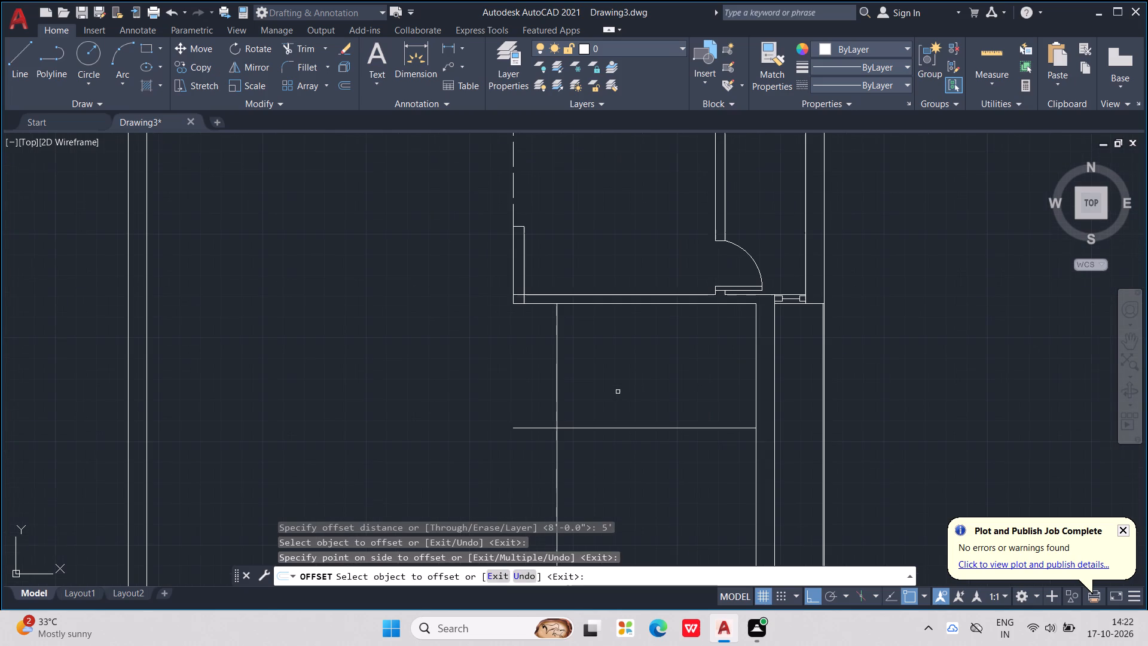
key("Escape")
key("Escape")
key("Escape")
key("Escape")
key("Escape")
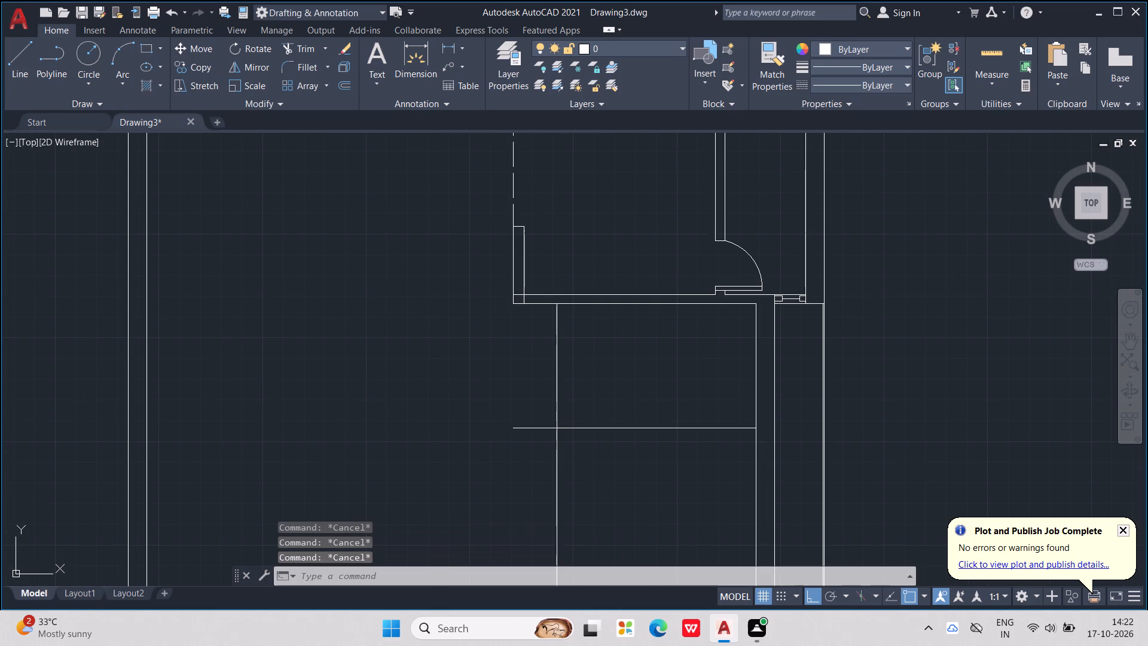
Offset the vertical line below the room with the dashed opening 4.5" toward the east wall.
type("OFF")
key("Return")
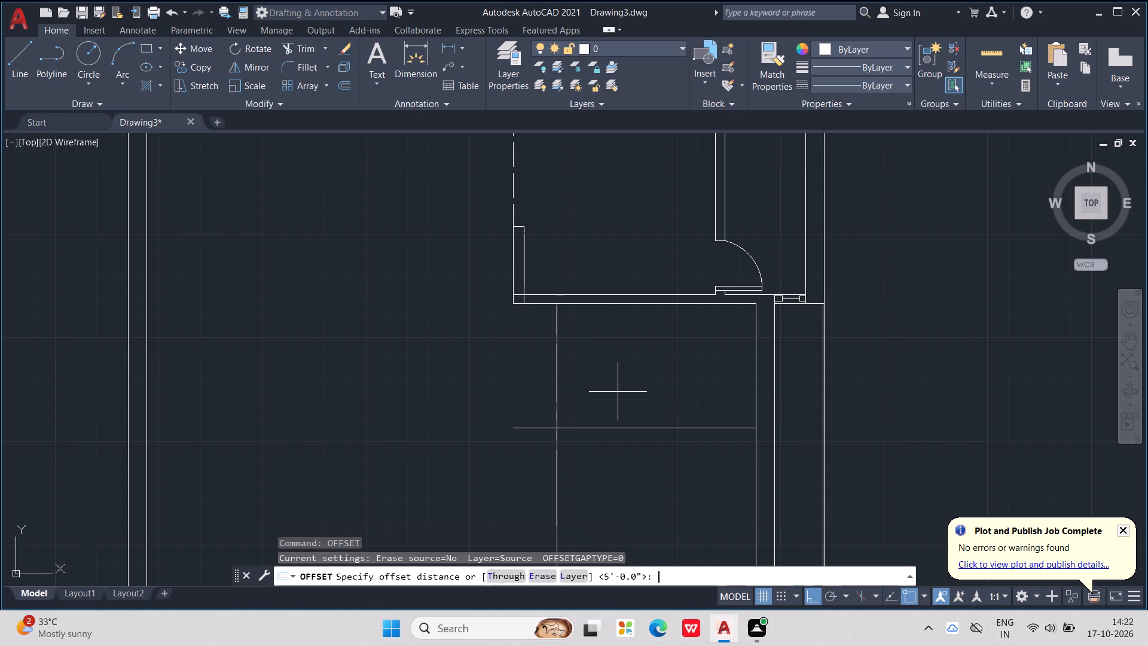
type("4.5")
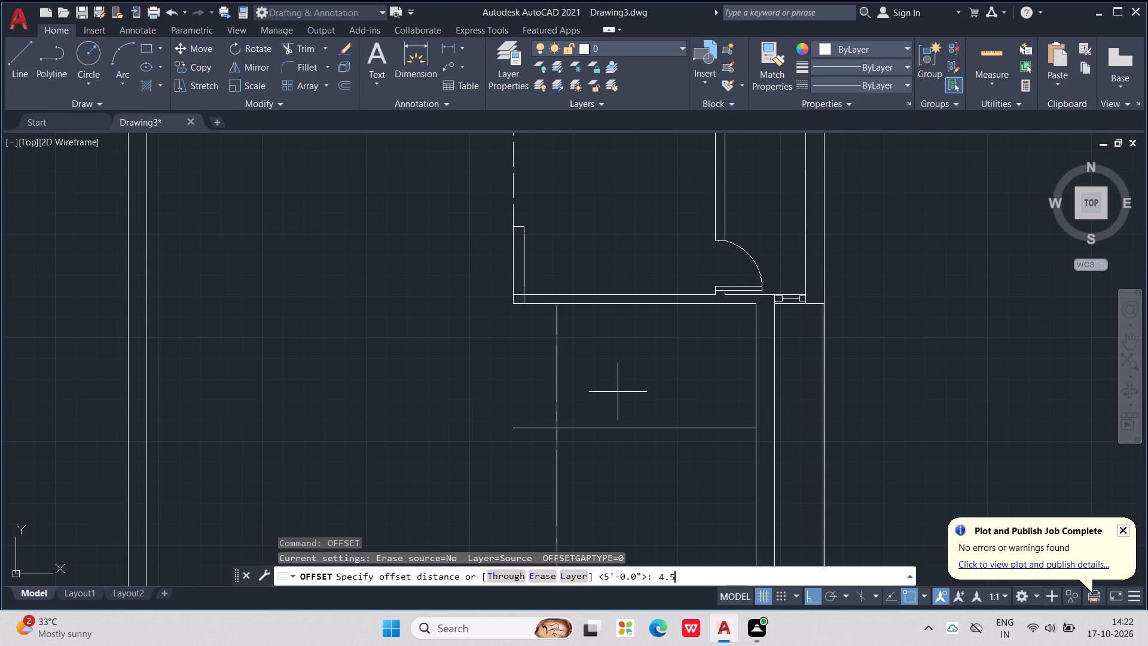
key("shift+quotedbl")
scroll(618, 392, "down", 1)
middle_click_drag(618, 392, 627, 400)
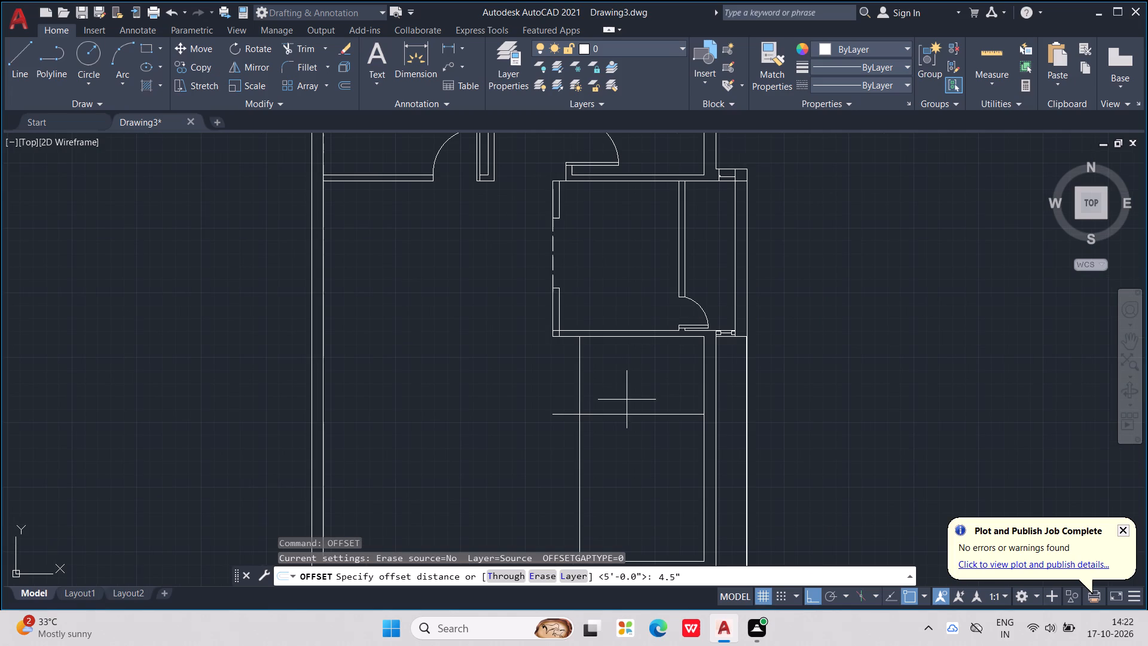
left_click(611, 412)
triple_click(613, 416)
scroll(613, 416, "up", 2)
middle_click_drag(613, 416, 588, 413)
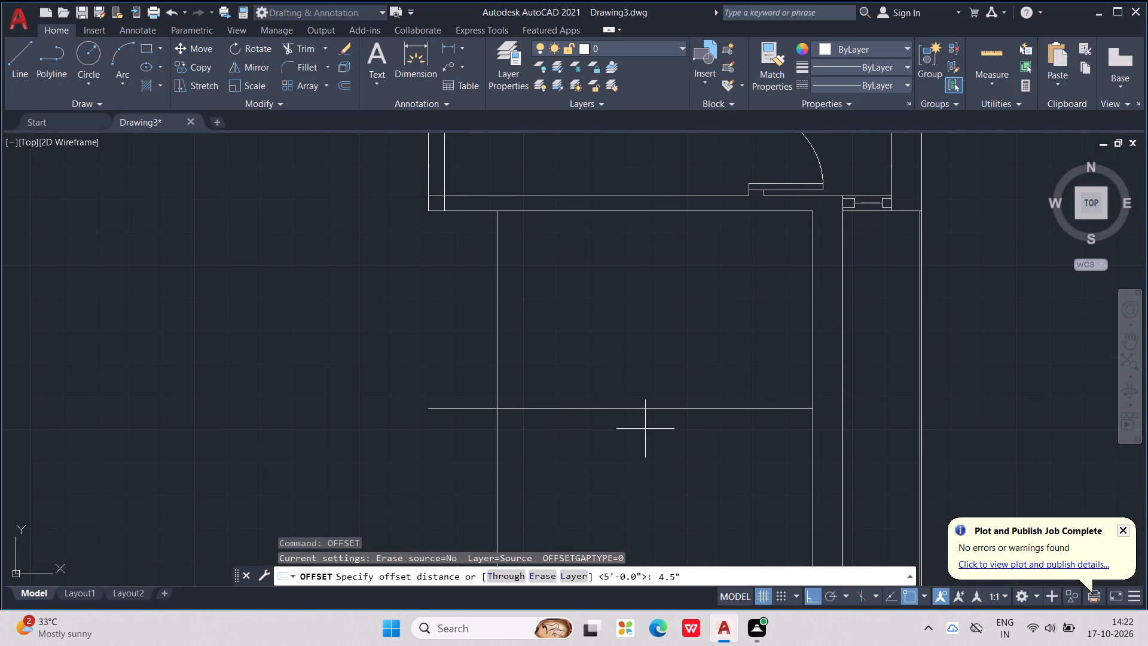
key("Return")
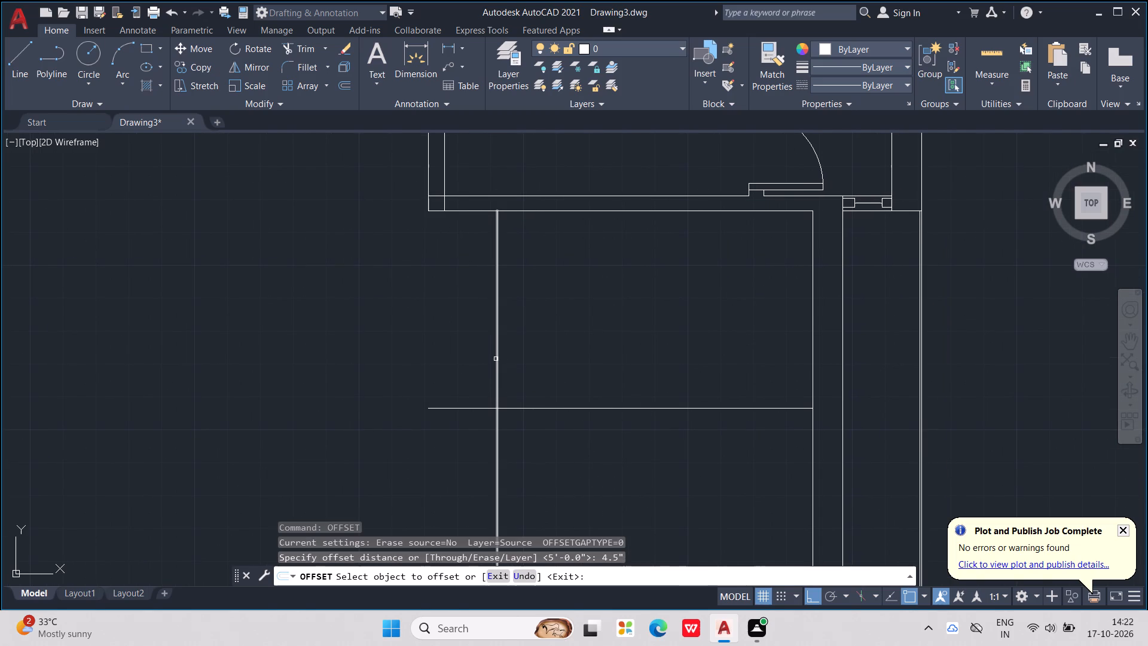
left_click(497, 337)
left_click(567, 347)
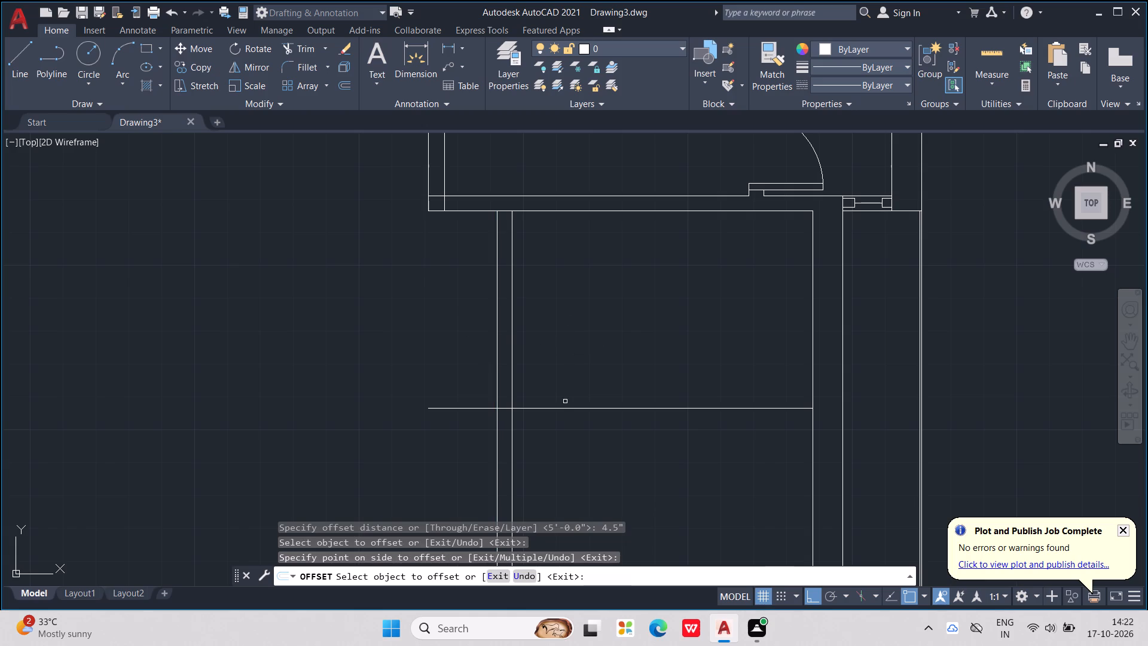
Offset the horizontal line below the room with the dashed opening 4.5" upward.
left_click(565, 409)
left_click(566, 368)
key("Escape")
key("Escape")
key("Escape")
key("Escape")
key("Escape")
key("Escape")
key("Escape")
key("Escape")
key("Escape")
key("Escape")
key("Escape")
middle_click_drag(566, 368, 567, 368)
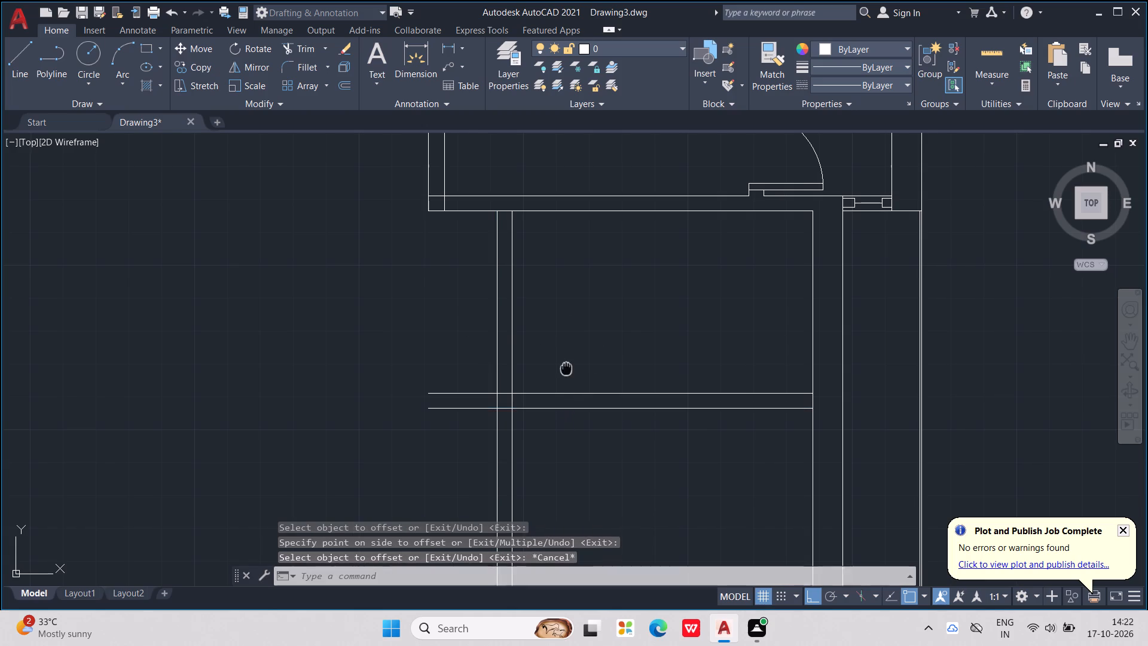
middle_click_drag(567, 368, 616, 368)
key("Escape")
key("Escape")
key("Escape")
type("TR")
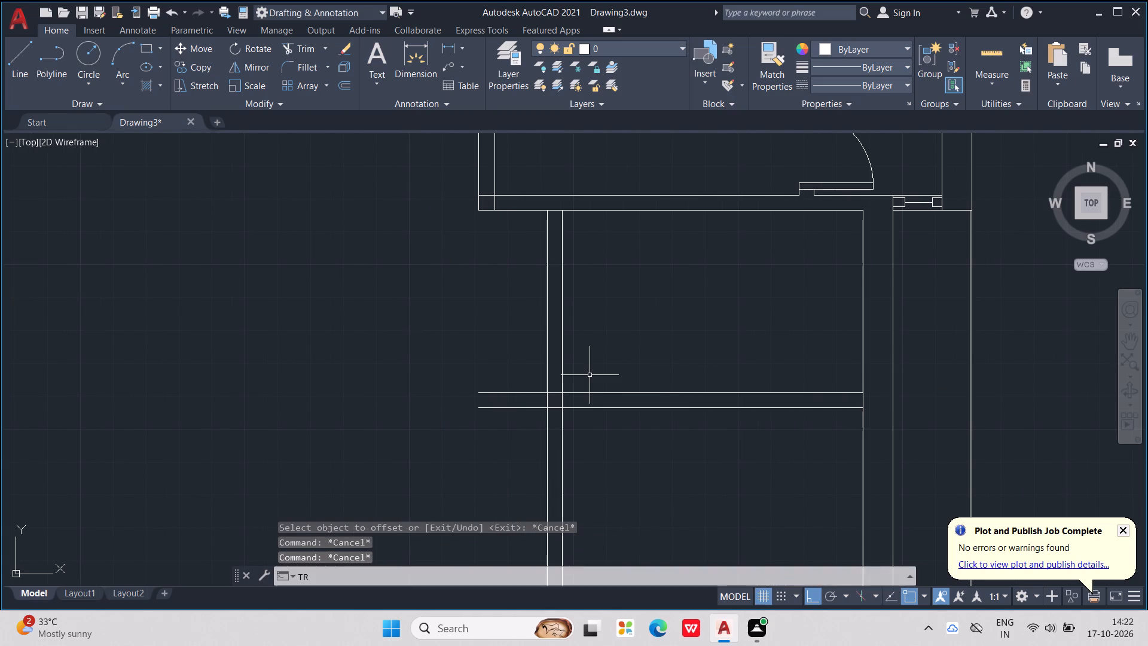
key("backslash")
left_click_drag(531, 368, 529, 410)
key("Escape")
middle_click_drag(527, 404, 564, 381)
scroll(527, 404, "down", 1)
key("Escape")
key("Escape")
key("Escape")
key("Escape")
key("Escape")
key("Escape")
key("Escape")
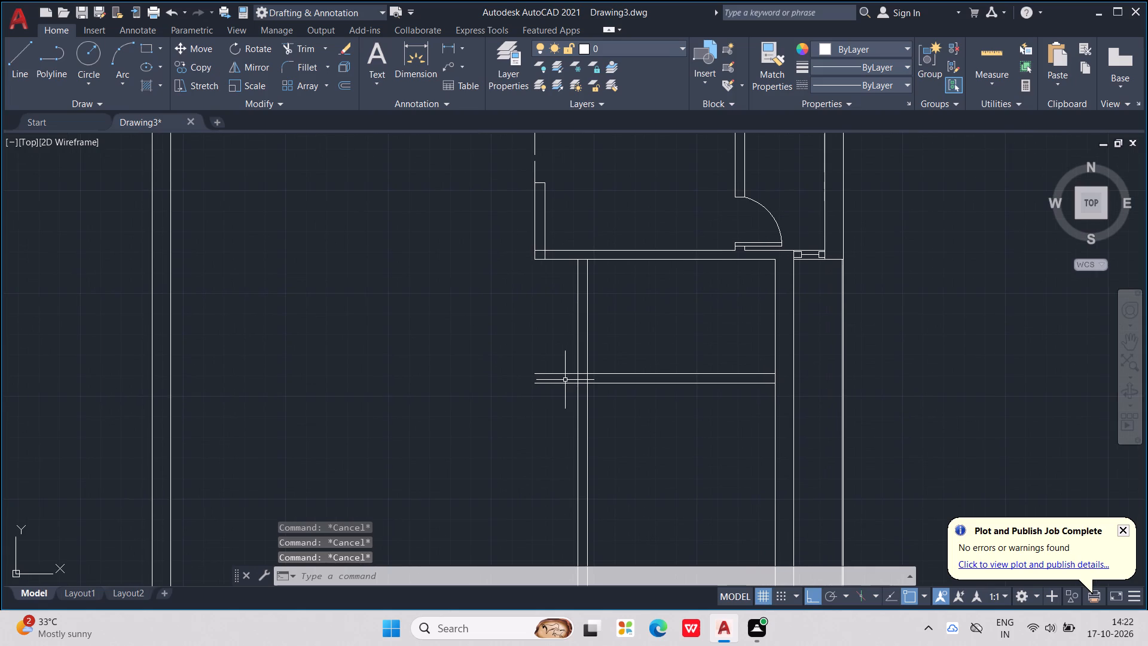
Draw a vertical line from the outer southwest corner of the room with the dashed opening down to the main bottom wall's inner face.
key("l")
key("Return")
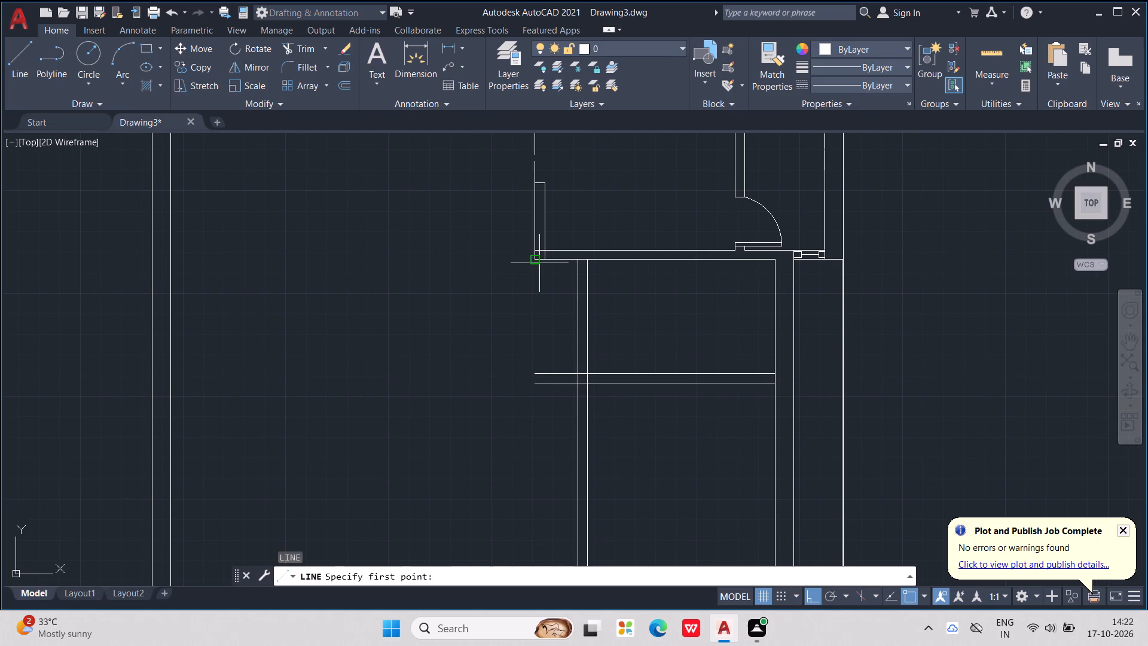
left_click(539, 260)
scroll(539, 426, "down", 2)
middle_click_drag(539, 426, 554, 333)
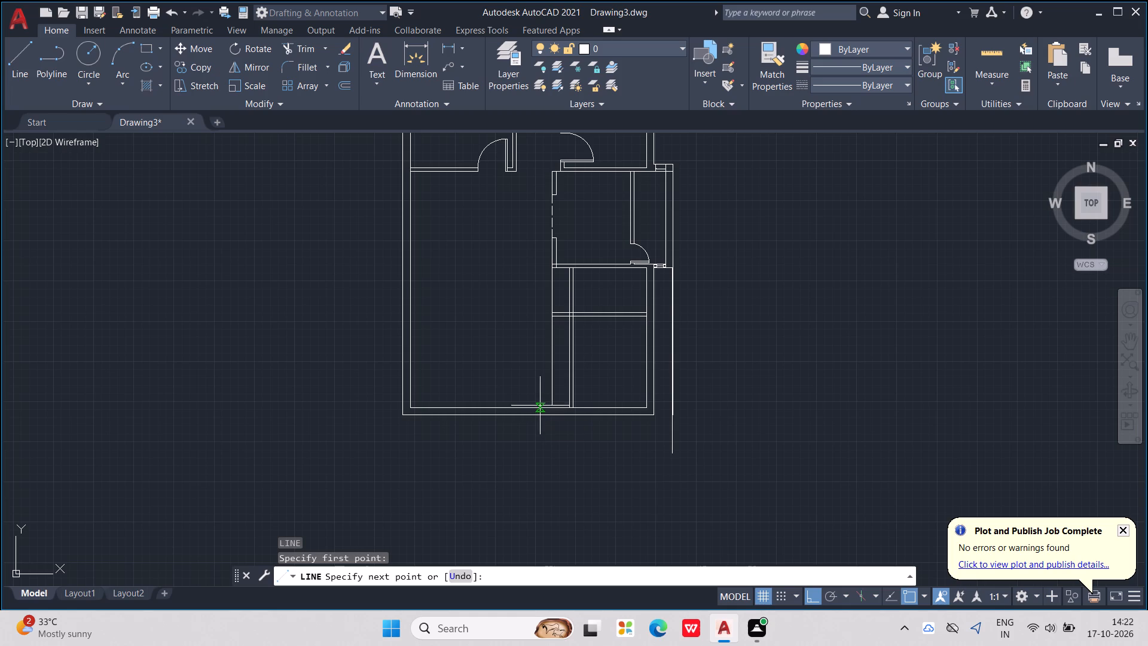
scroll(545, 402, "up", 2)
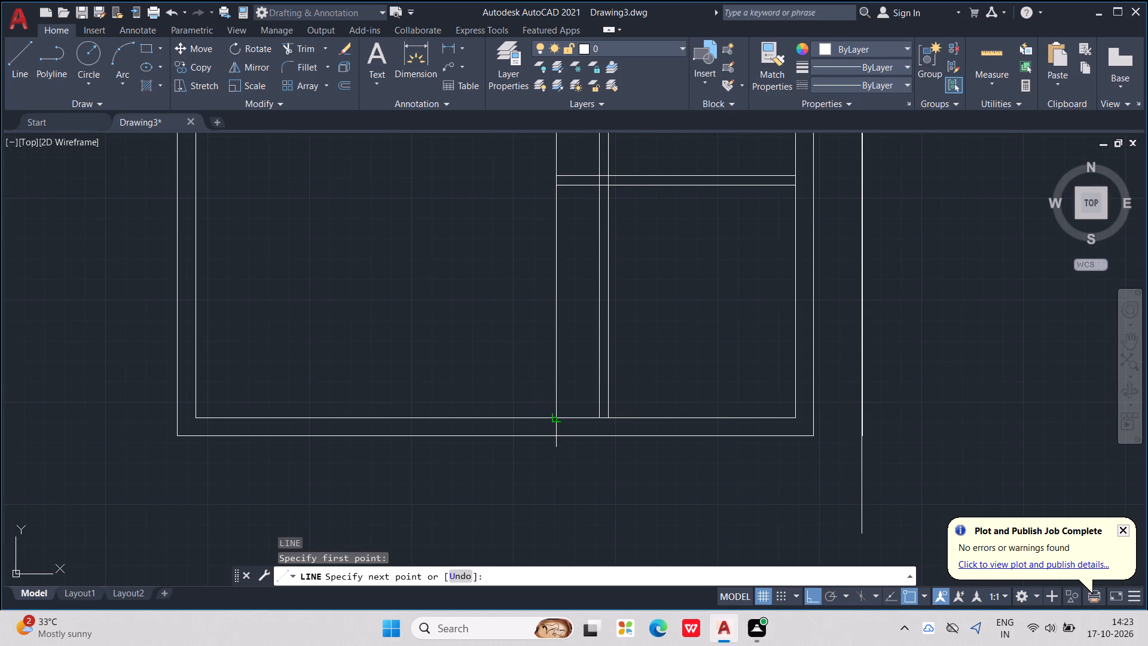
left_click(554, 418)
scroll(554, 412, "down", 2)
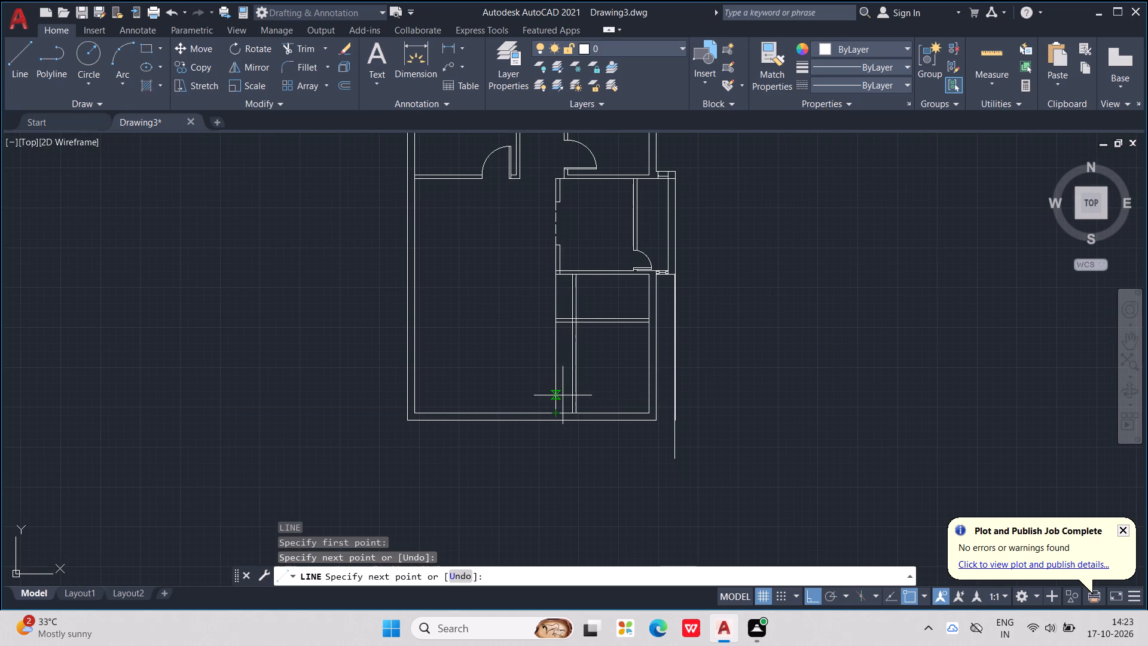
key("Escape")
Draw a parallel line down to the main bottom wall's inner face, in line with the inner face of the dashed-opening room's west wall.
key("l")
key("Return")
scroll(576, 285, "up", 2)
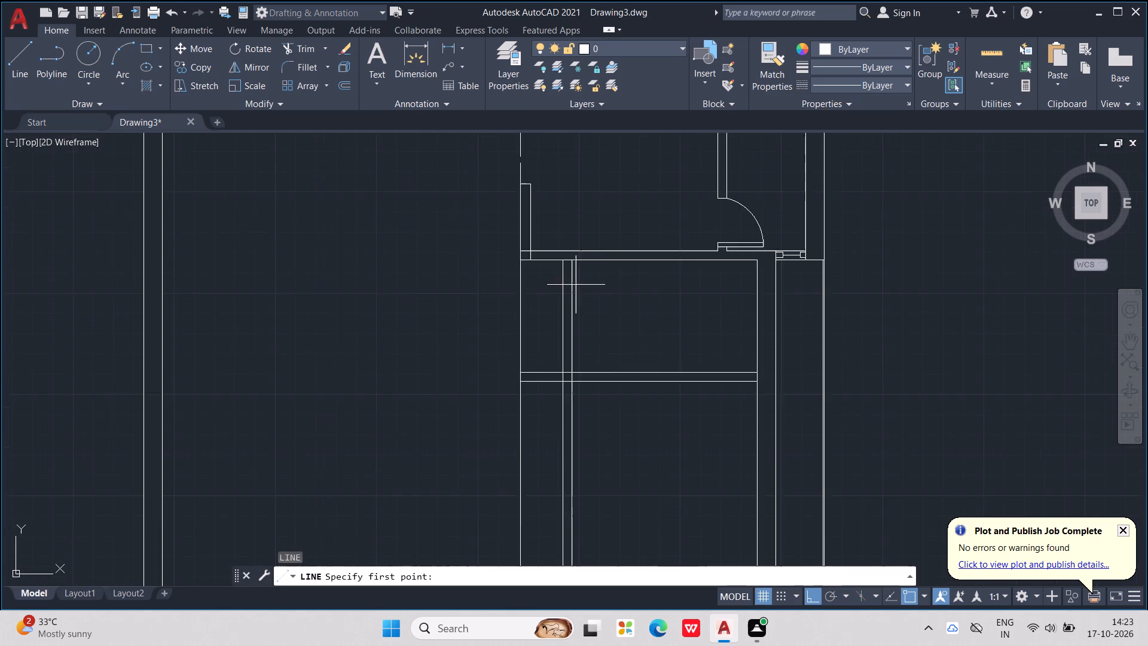
scroll(576, 285, "up", 1)
middle_click_drag(576, 285, 658, 406)
left_click(582, 362)
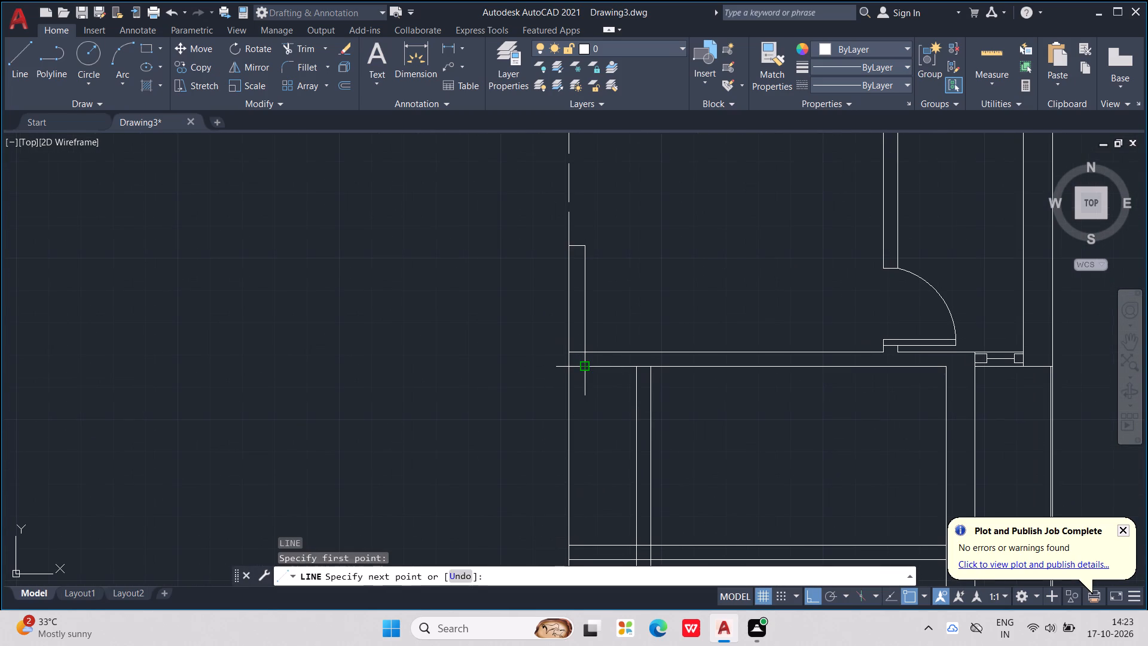
scroll(582, 362, "down", 3)
scroll(579, 496, "up", 3)
middle_click_drag(578, 497, 587, 435)
scroll(578, 497, "down", 1)
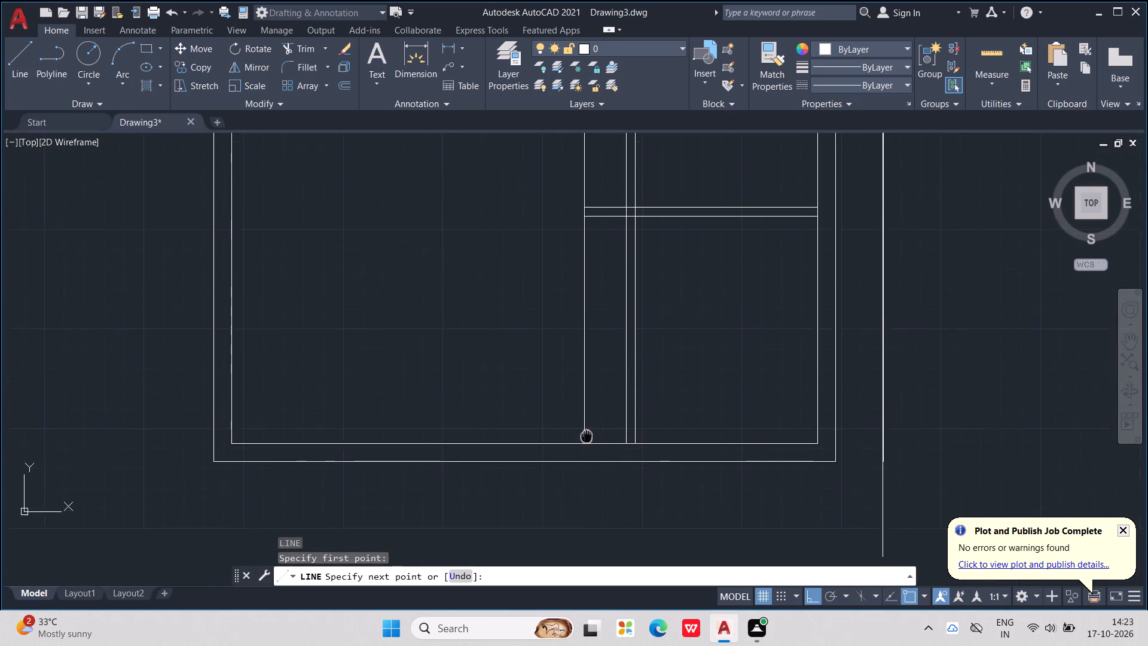
middle_click_drag(587, 435, 588, 424)
scroll(588, 434, "up", 3)
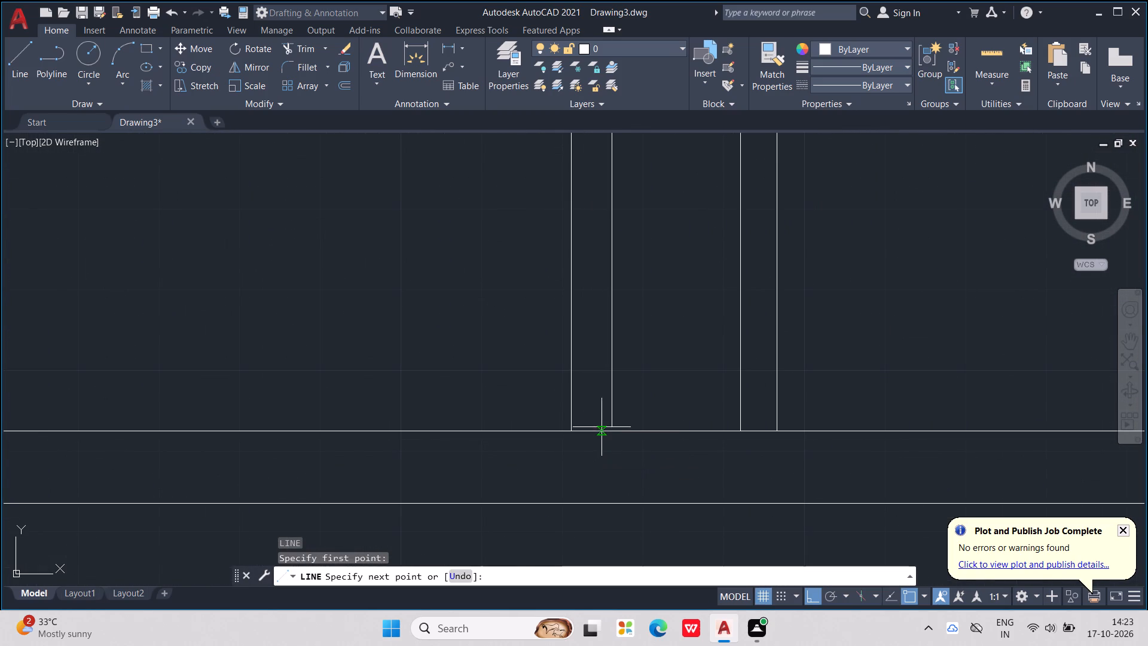
left_click(612, 430)
middle_click_drag(611, 429, 551, 496)
scroll(611, 429, "down", 1)
scroll(550, 466, "down", 2)
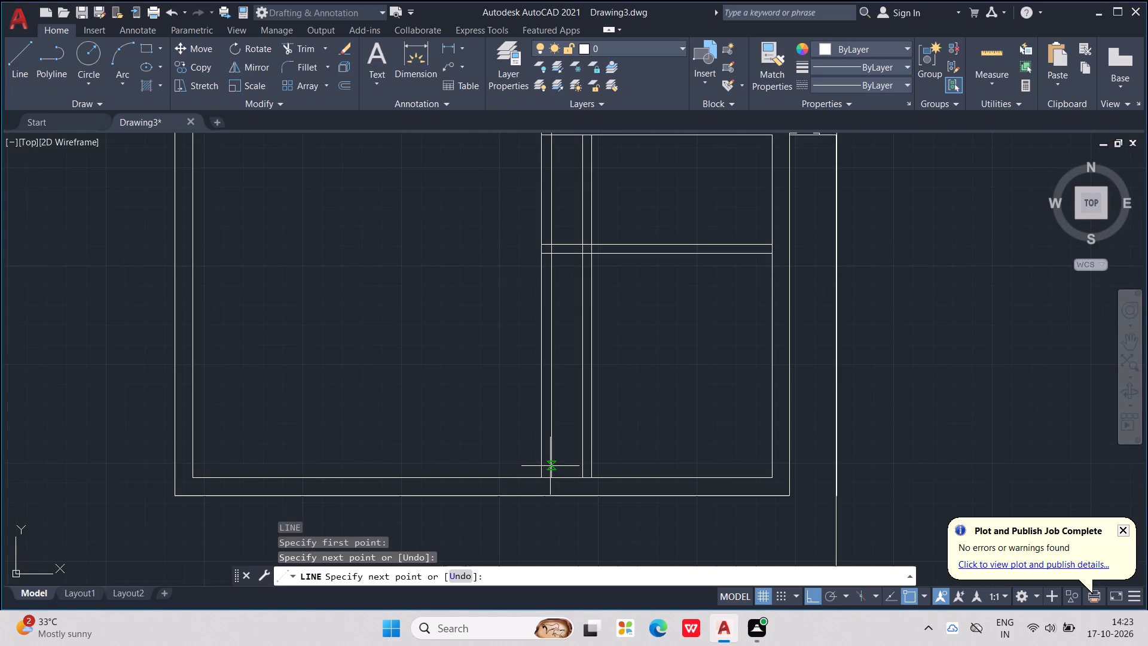
scroll(563, 441, "down", 1)
middle_click_drag(563, 441, 568, 464)
key("Escape")
key("Escape")
key("Escape")
key("Escape")
key("Escape")
key("Escape")
key("Escape")
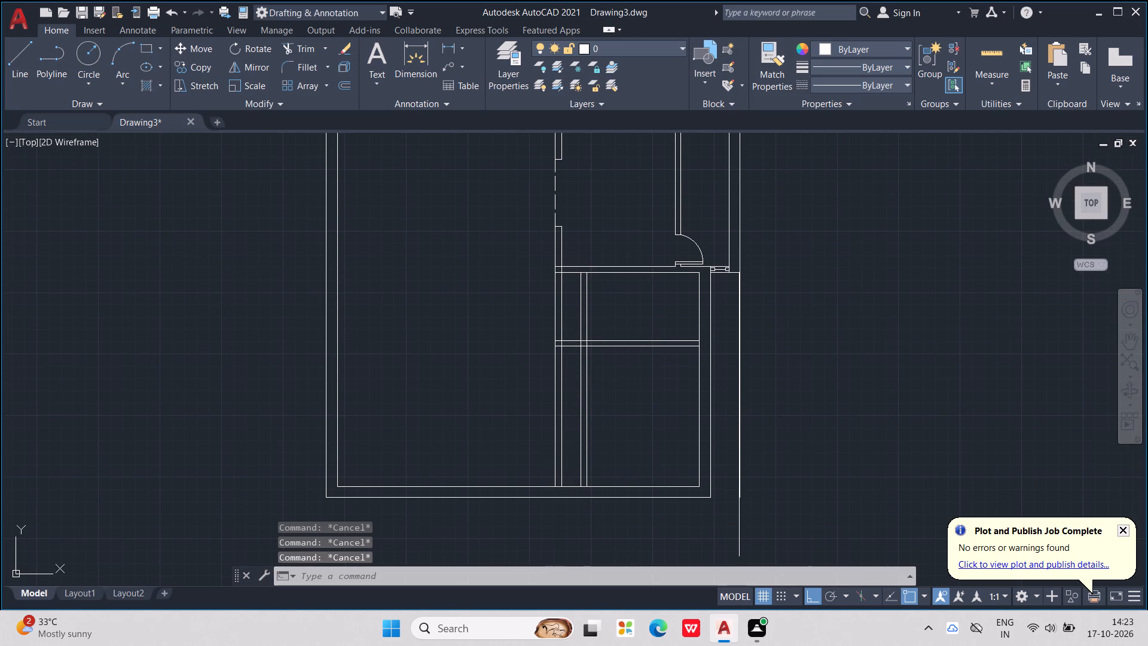
key("Escape")
key("Escape")
key("Escape")
key("Escape")
key("Escape")
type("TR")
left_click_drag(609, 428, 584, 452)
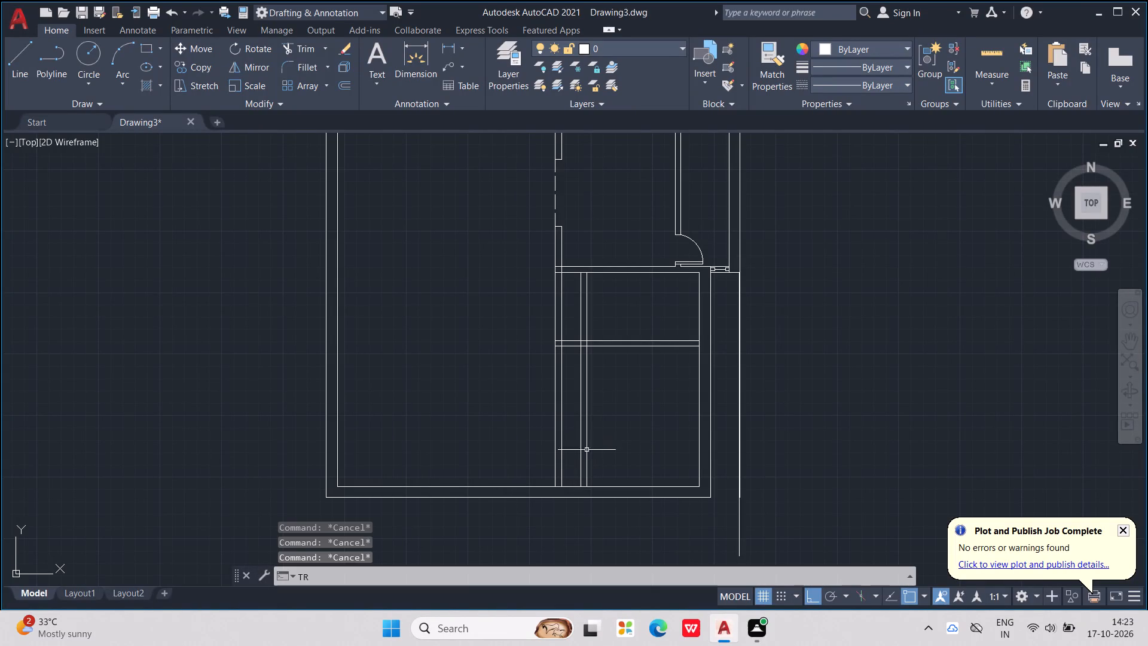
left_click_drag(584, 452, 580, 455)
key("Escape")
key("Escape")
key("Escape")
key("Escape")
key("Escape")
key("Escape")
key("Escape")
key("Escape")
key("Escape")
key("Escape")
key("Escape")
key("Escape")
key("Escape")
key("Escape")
Trim away the partition's two vertical lines below the new horizontal wall, leaving the west wall lines in place.
type("TR")
key("Return")
left_click_drag(633, 418, 591, 455)
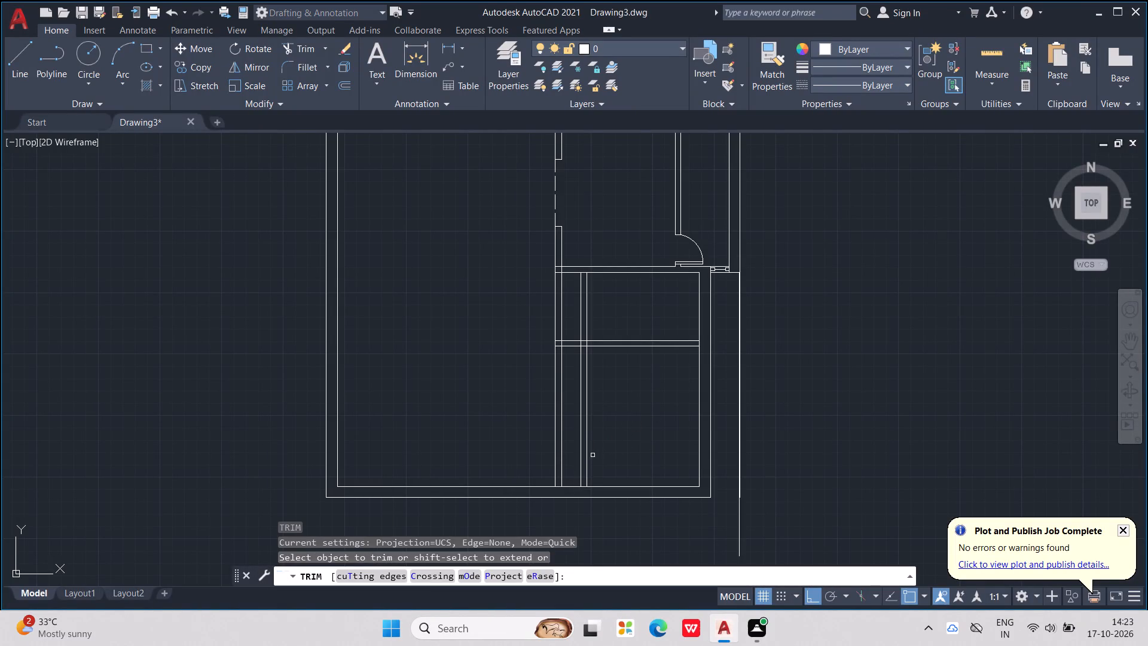
left_click_drag(591, 455, 582, 467)
left_click(584, 446)
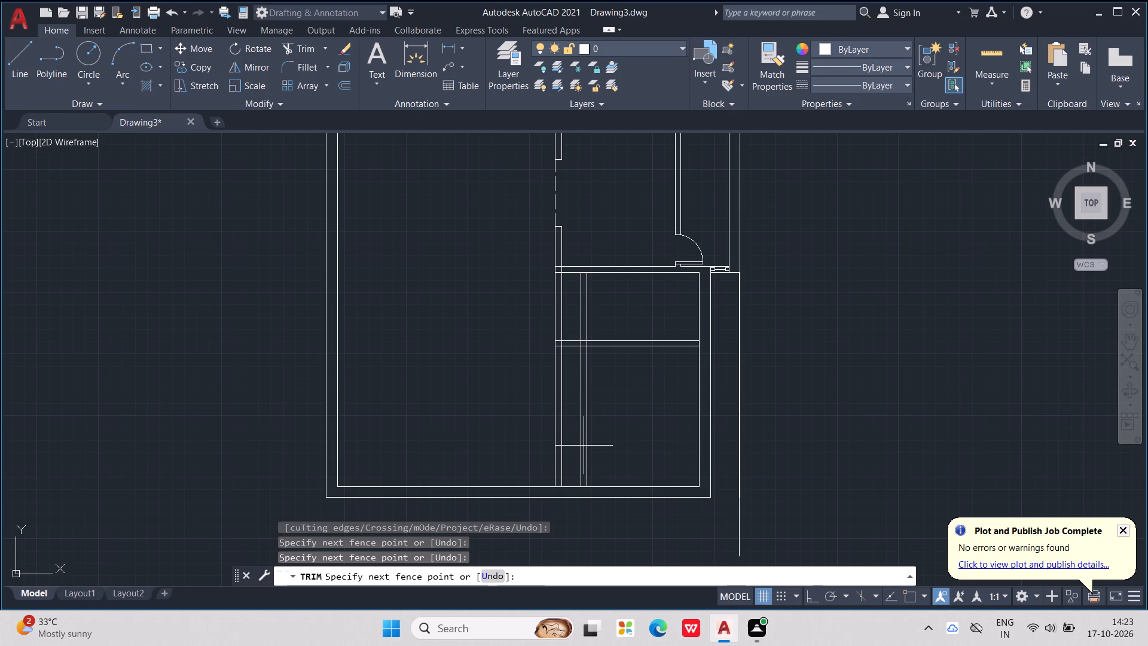
left_click_drag(578, 451, 607, 434)
left_click_drag(607, 434, 584, 458)
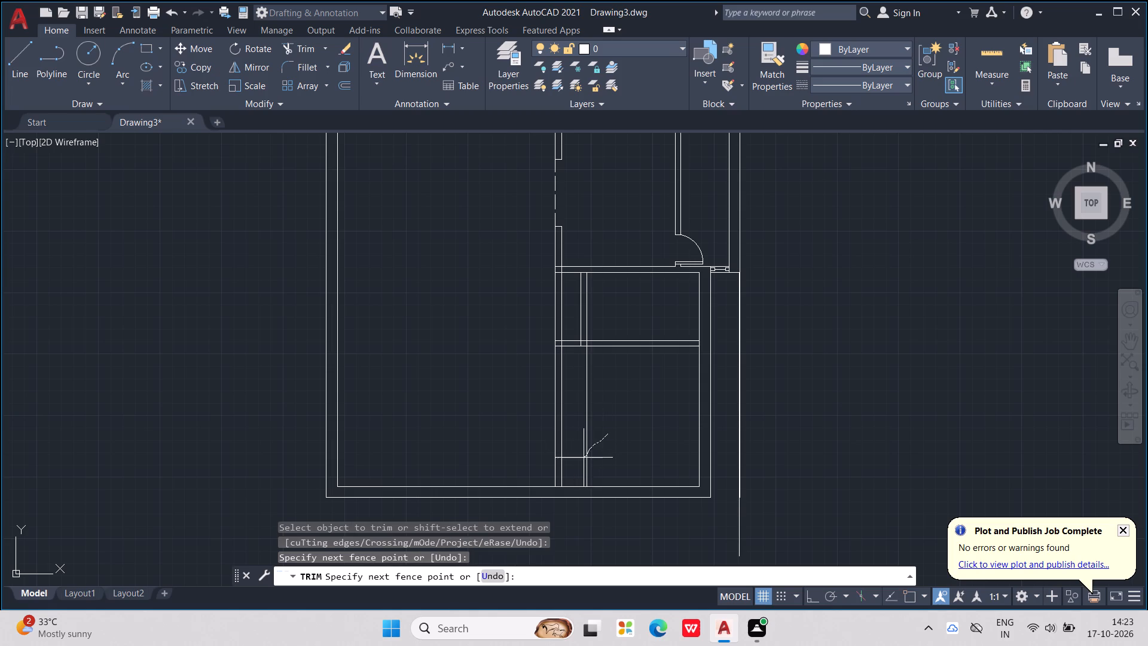
left_click_drag(584, 458, 578, 465)
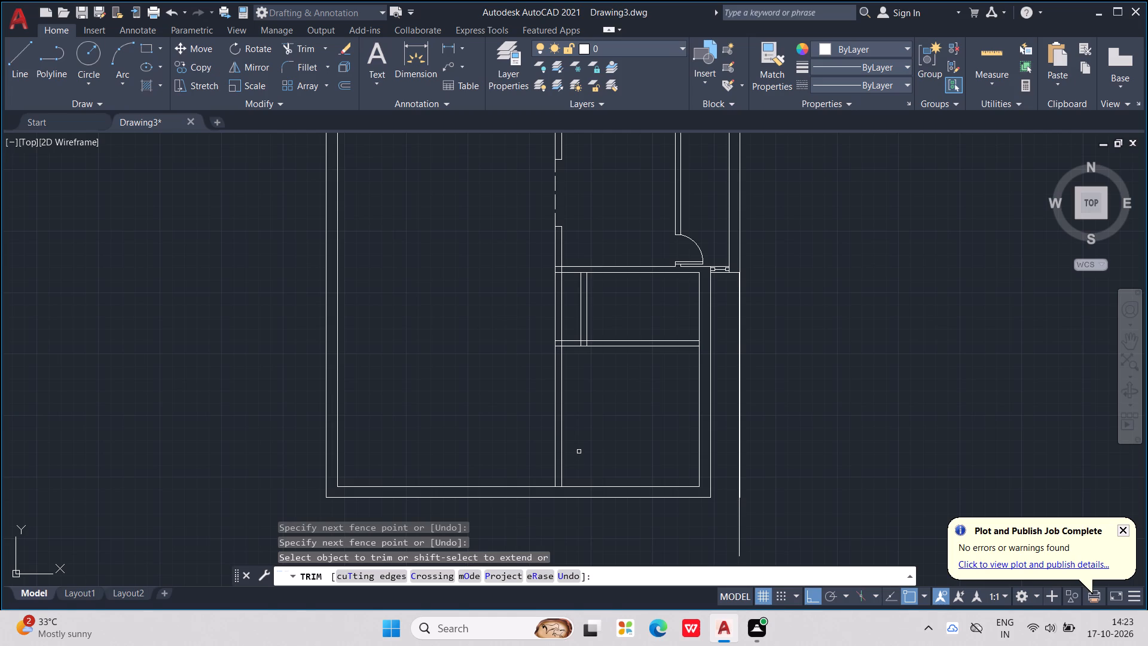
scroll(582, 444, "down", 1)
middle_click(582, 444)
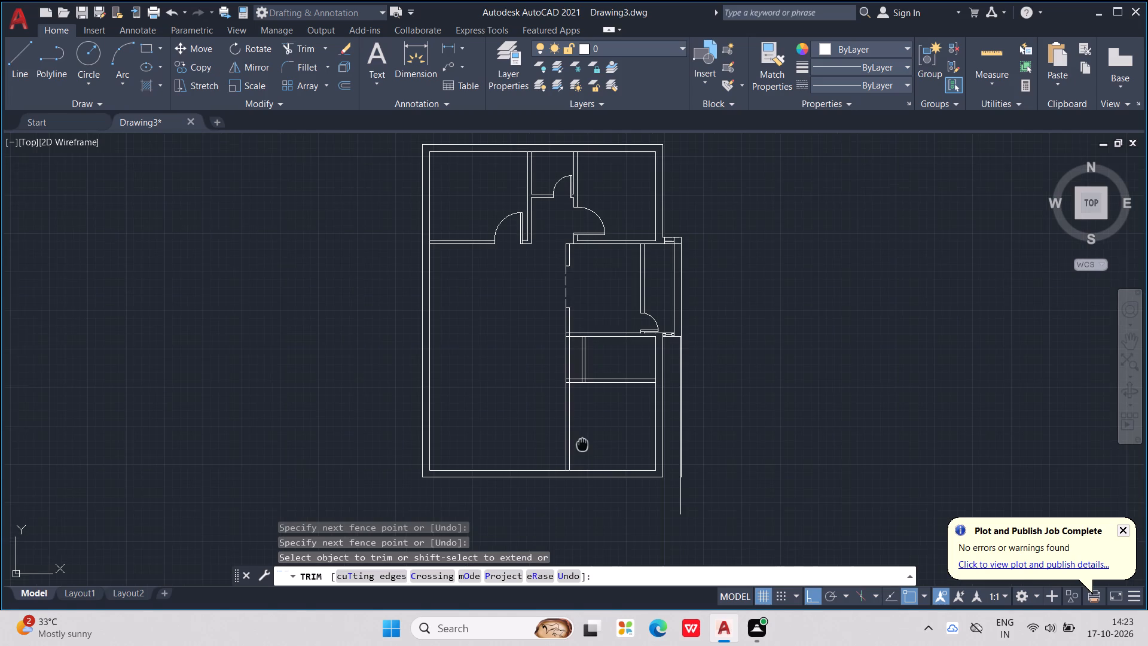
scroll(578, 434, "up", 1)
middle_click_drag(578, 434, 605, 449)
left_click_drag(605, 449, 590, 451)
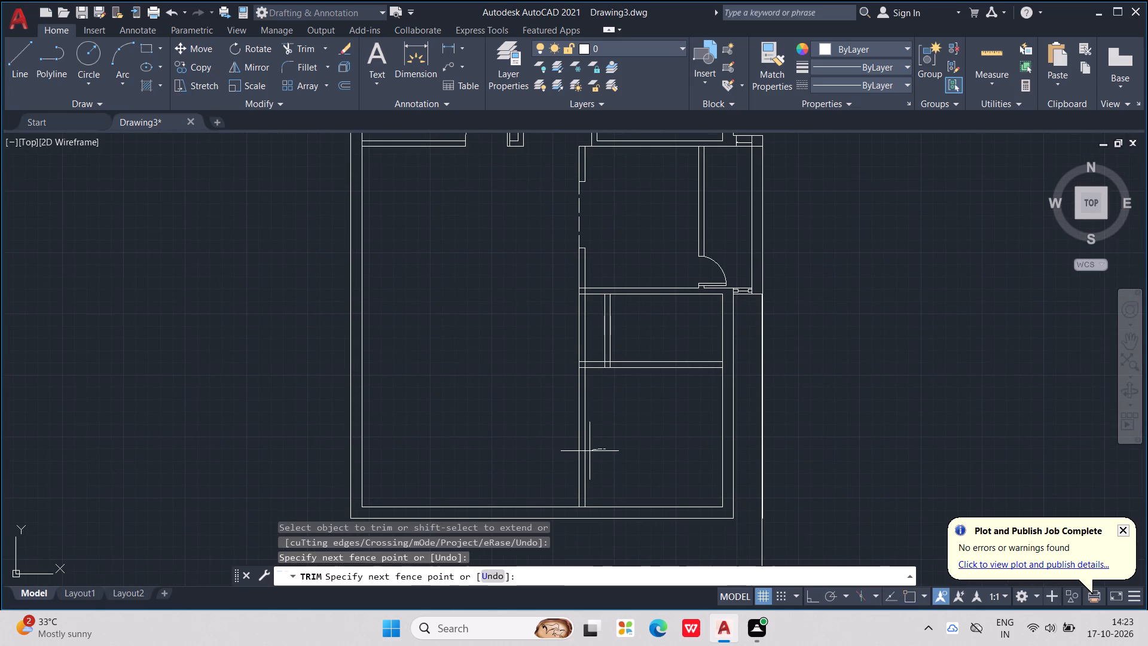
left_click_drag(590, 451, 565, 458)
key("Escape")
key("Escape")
Offset the main east wall's inner face, below the room with the dashed opening, 5' into the building.
middle_click_drag(616, 387, 623, 506)
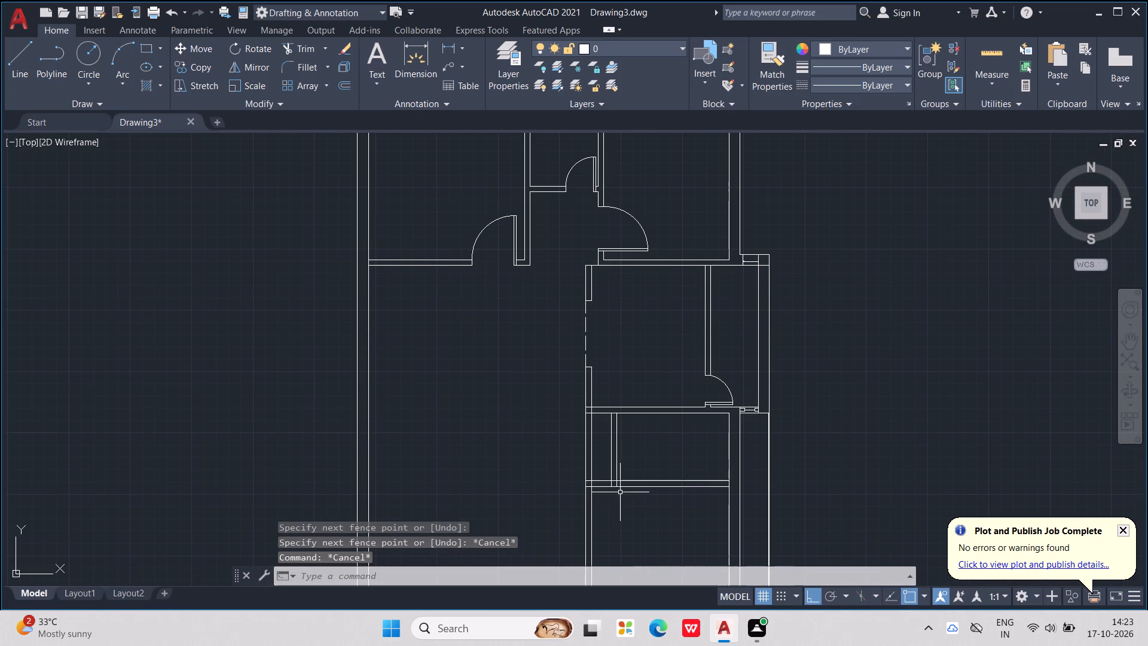
scroll(617, 465, "up", 3)
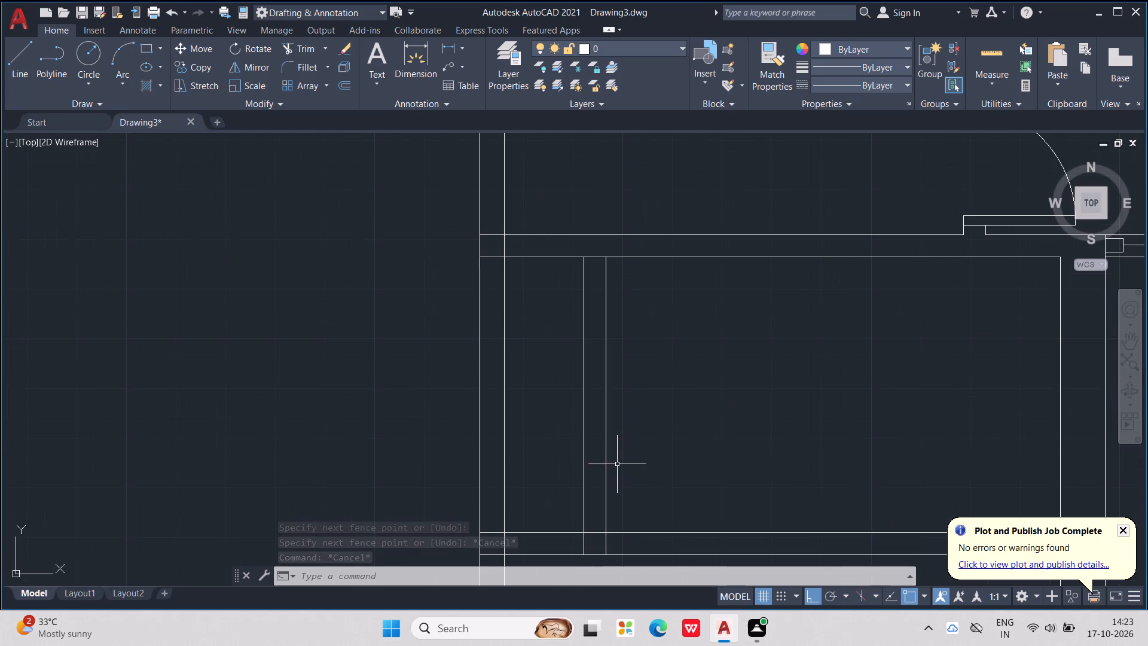
scroll(617, 445, "down", 5)
middle_click_drag(615, 496, 615, 497)
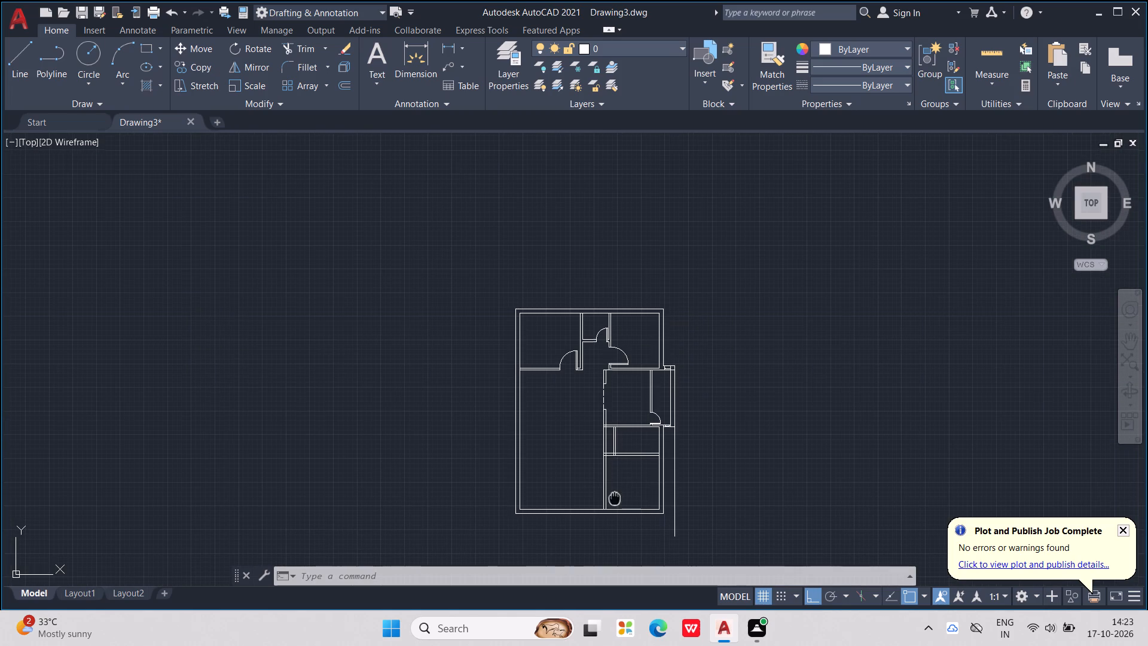
middle_click_drag(615, 497, 622, 555)
scroll(622, 555, "down", 1)
middle_click_drag(623, 550, 624, 481)
scroll(624, 481, "up", 1)
key("Escape")
key("Escape")
key("Escape")
type("OFF")
key("Return")
type("5'")
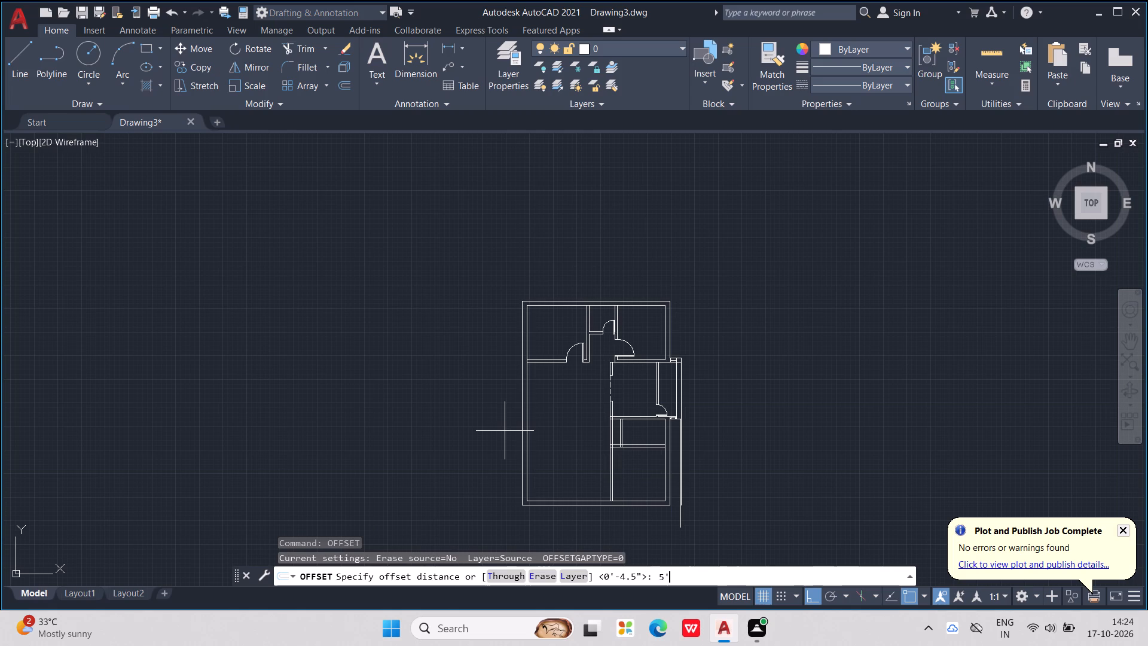
key("Return")
scroll(668, 469, "up", 2)
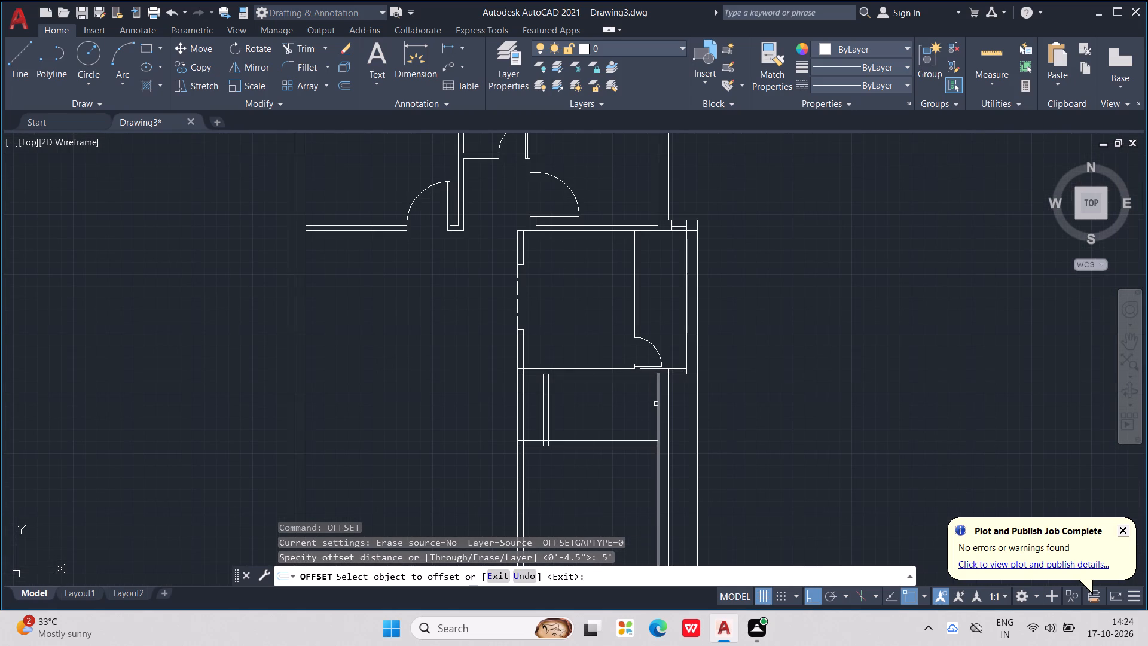
left_click(656, 404)
left_click(638, 409)
key("Escape")
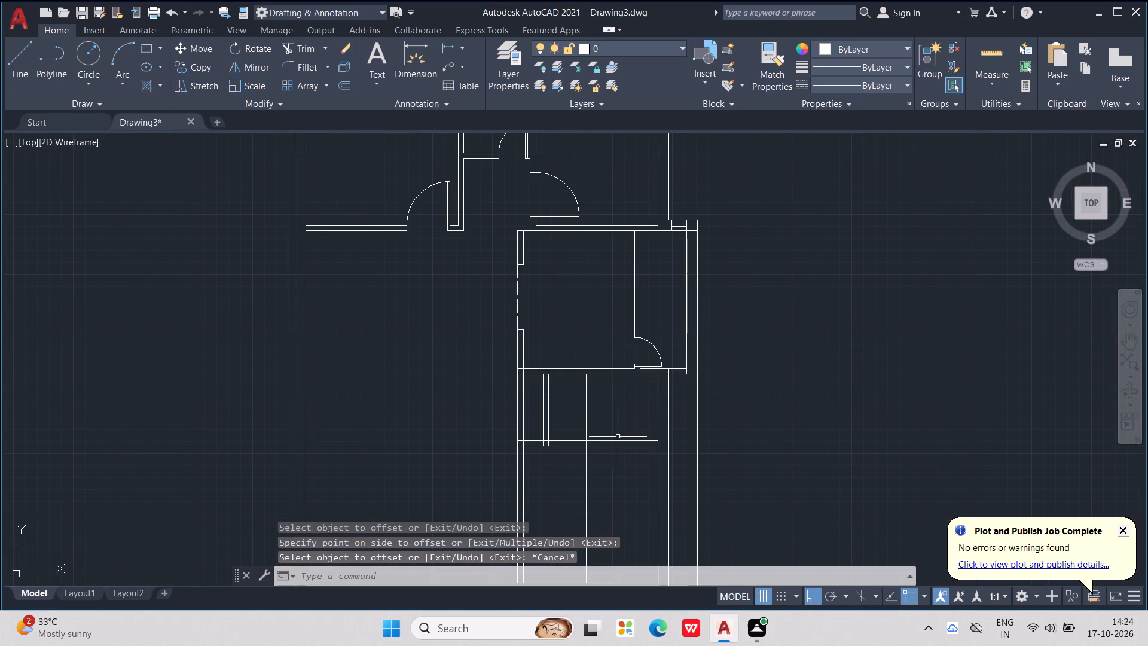
key("Escape")
key("Escape")
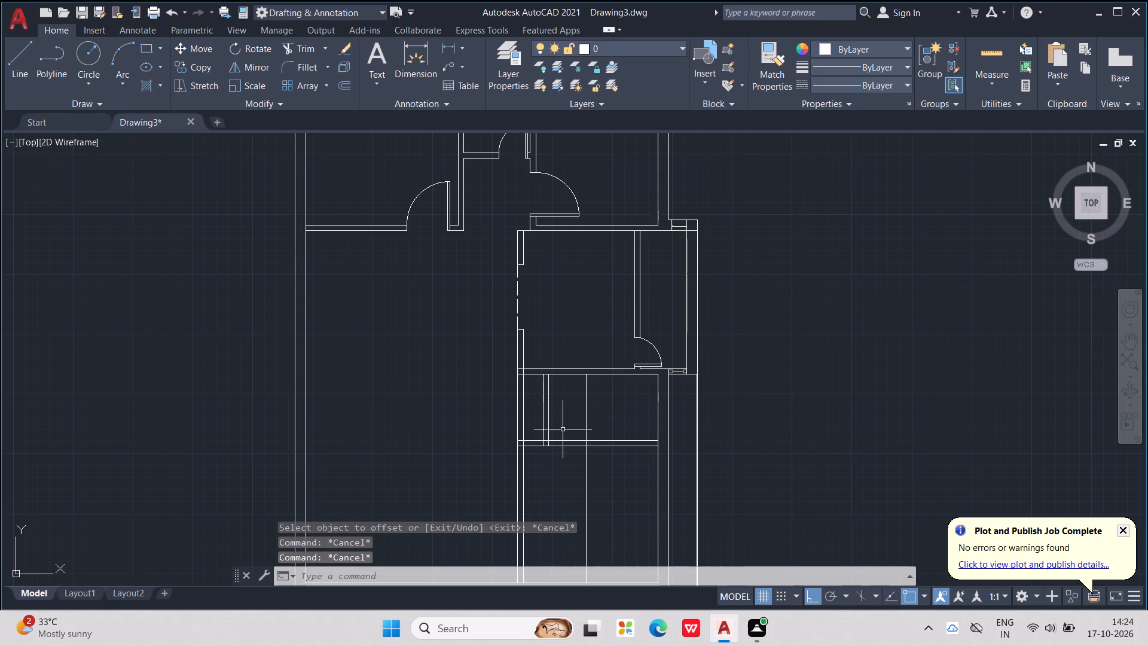
Move the newly offset vertical line about 1'-2" west.
key("Escape")
key("Escape")
left_click(587, 420)
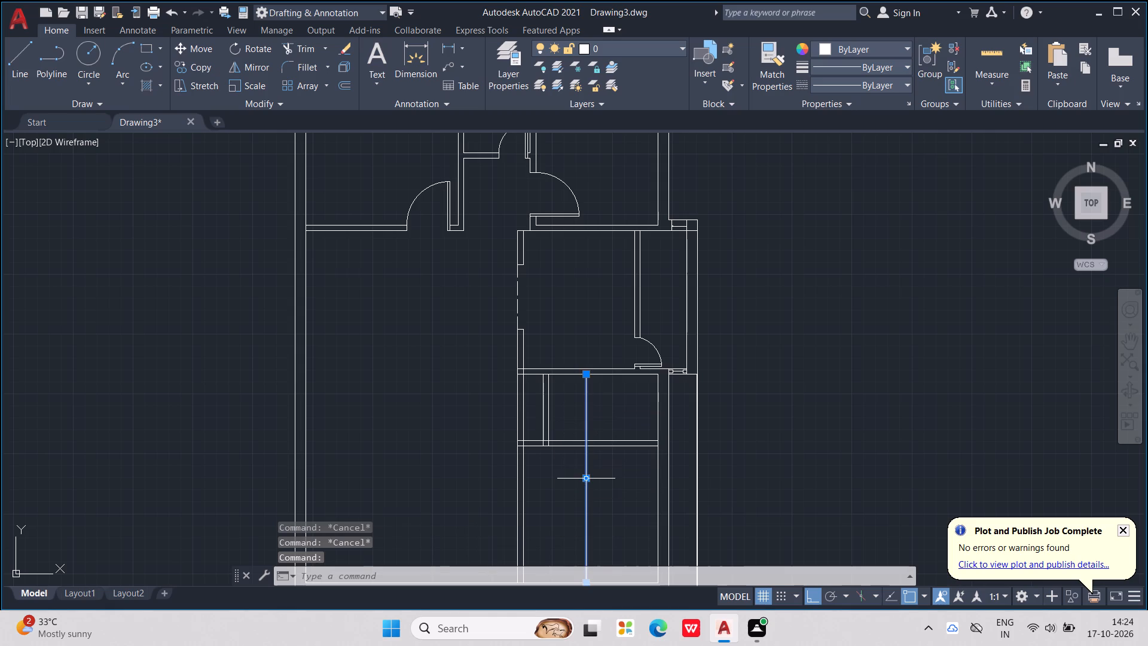
left_click_drag(585, 482, 567, 483)
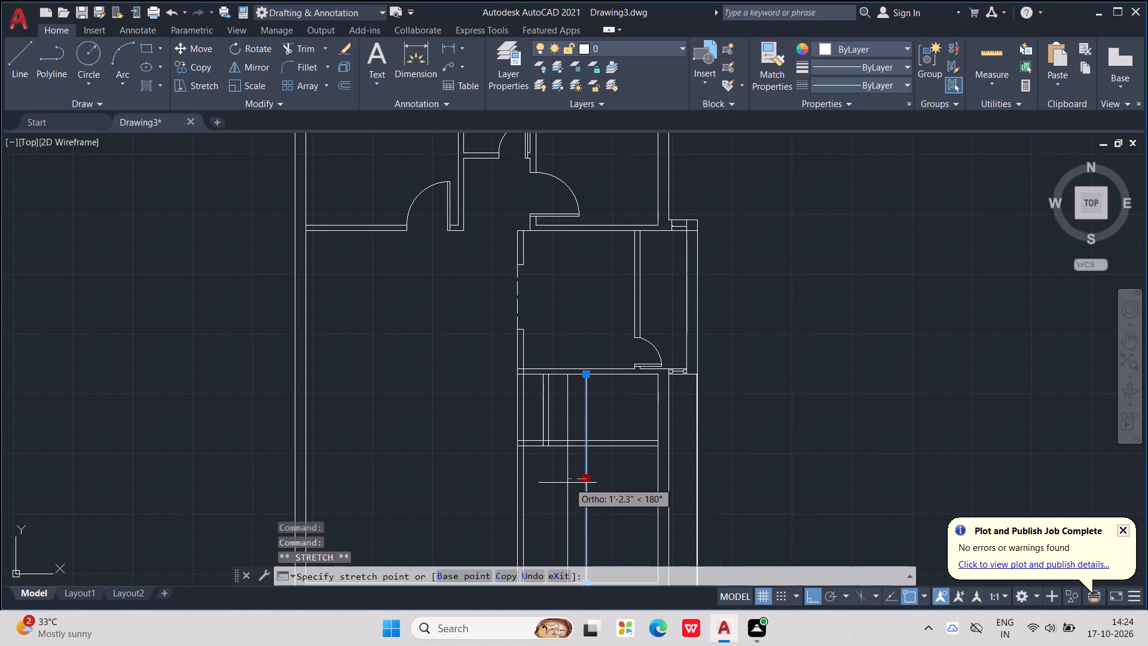
left_click_drag(567, 483, 567, 484)
left_click(567, 484)
key("Escape")
key("Escape")
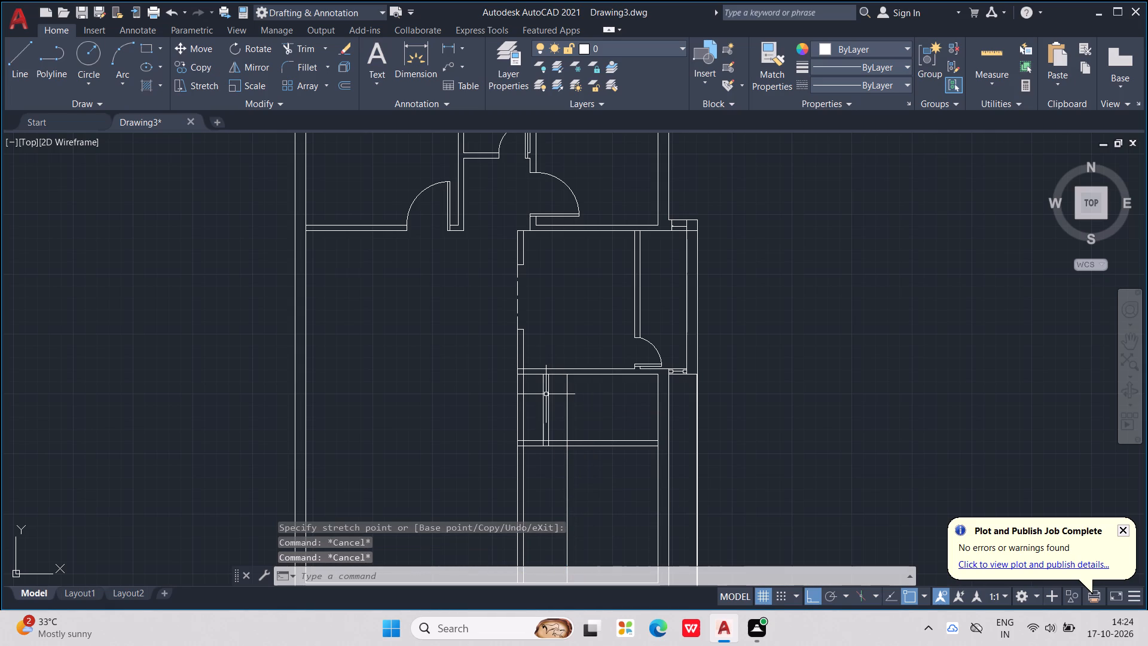
Erase the two short vertical partition lines between the west wall and the moved vertical line.
left_click(546, 394)
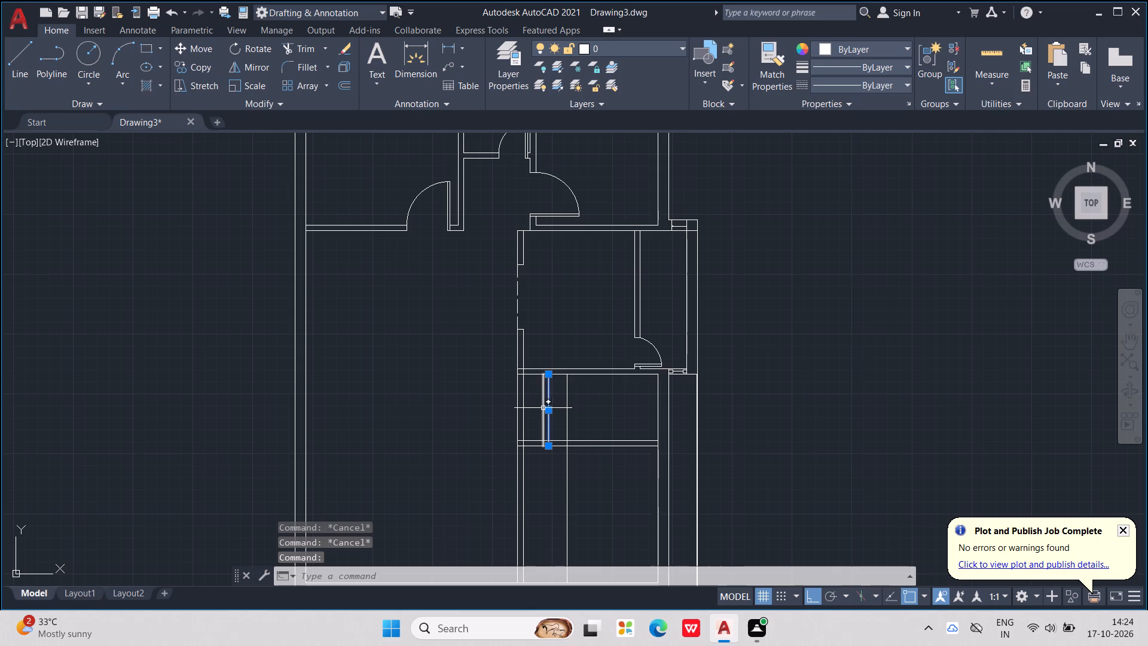
left_click(542, 409)
key("Delete")
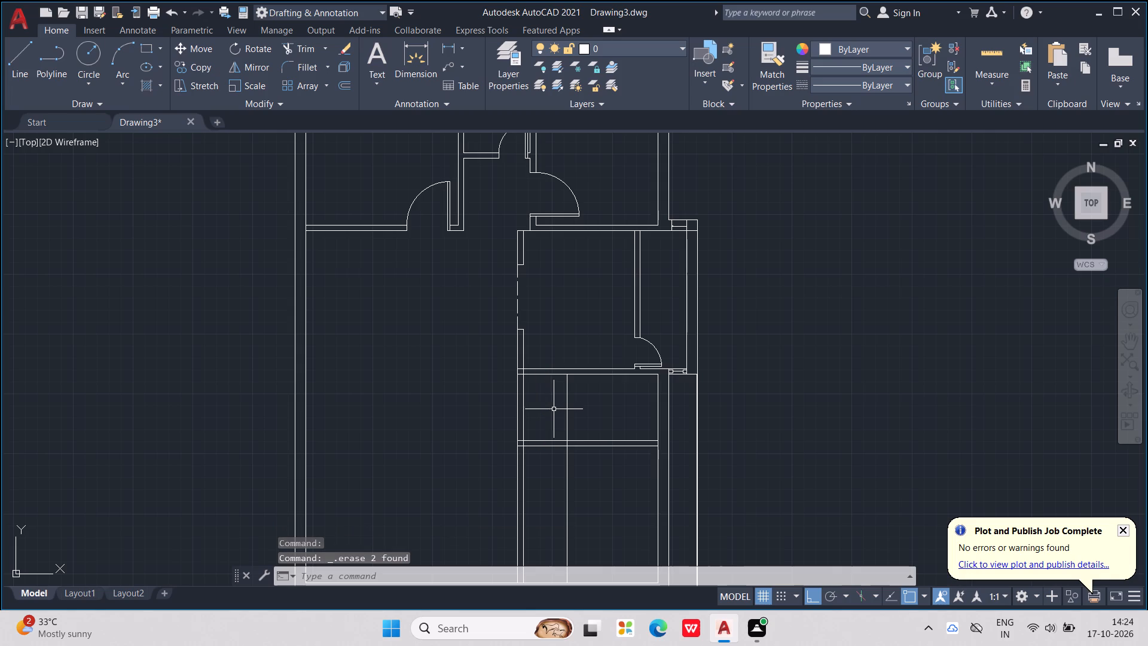
key("Escape")
key("Escape")
key("Escape")
key("Escape")
key("Escape")
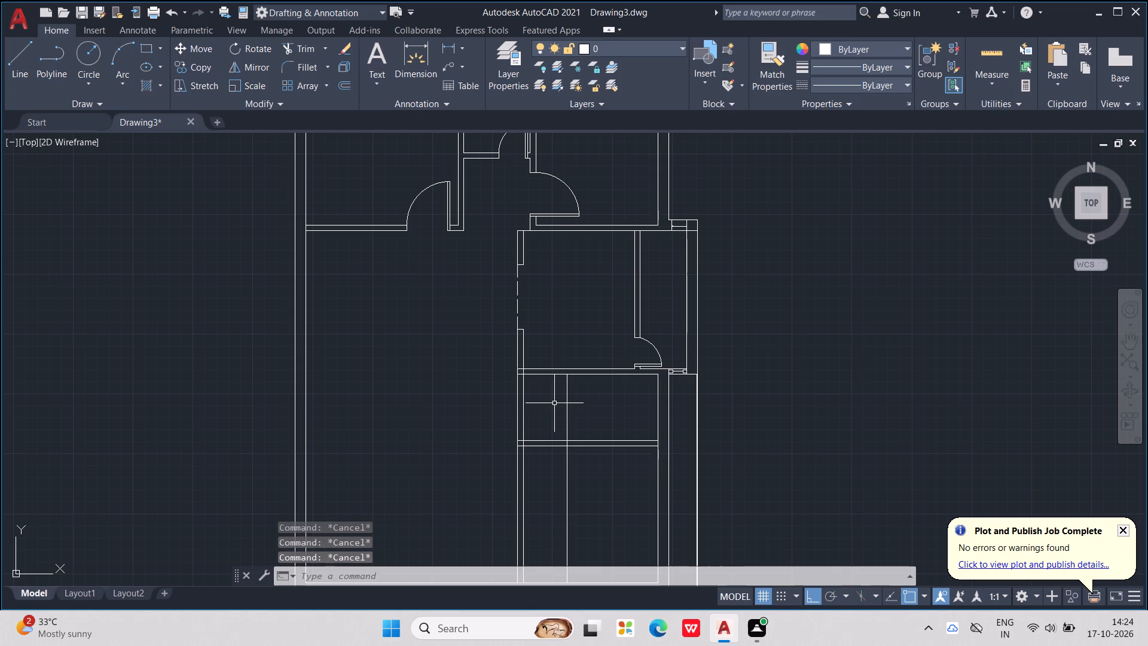
Offset the moved vertical line 4.5" to the east to form a partition wall.
key("o")
type("FF")
key("Return")
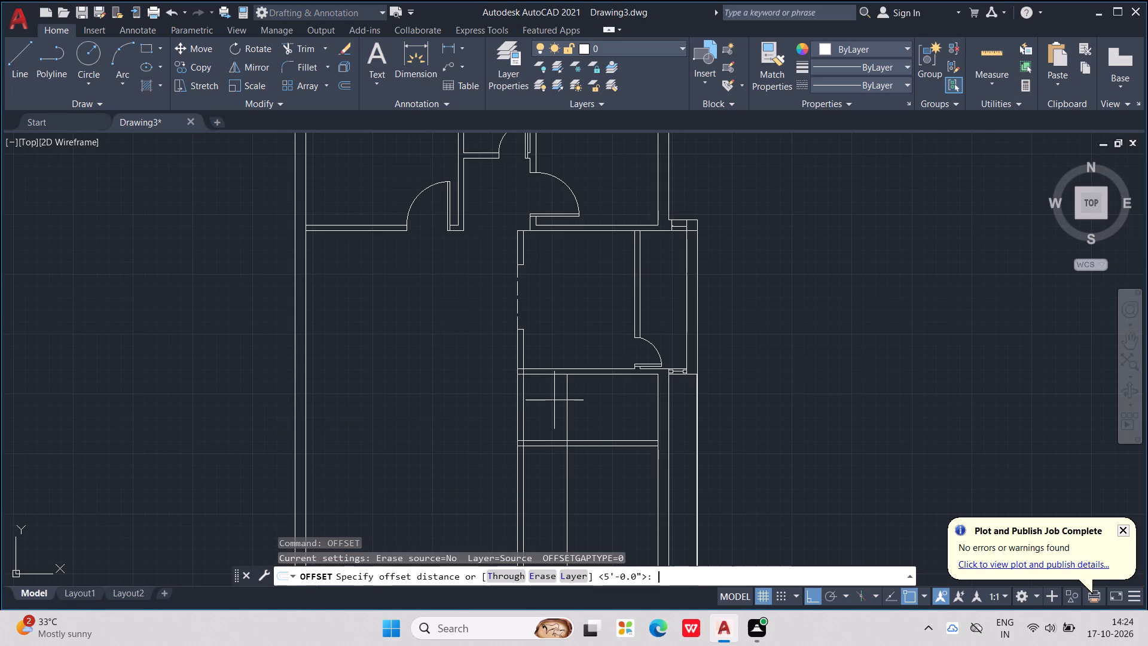
type("4.5")
key("shift+quotedbl")
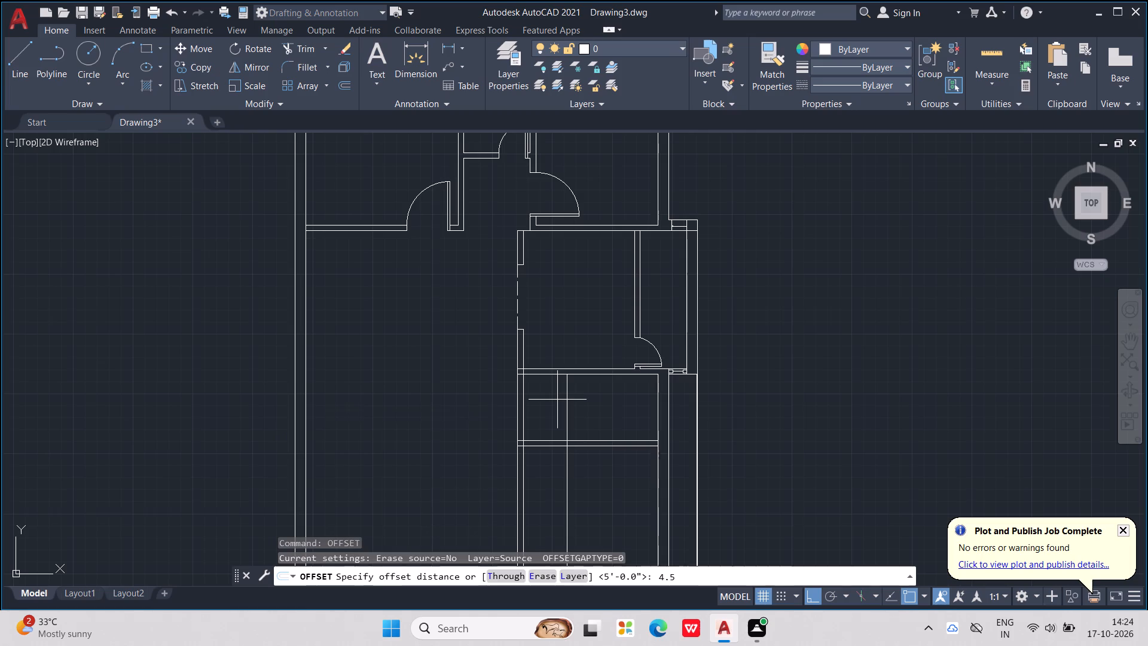
key("Return")
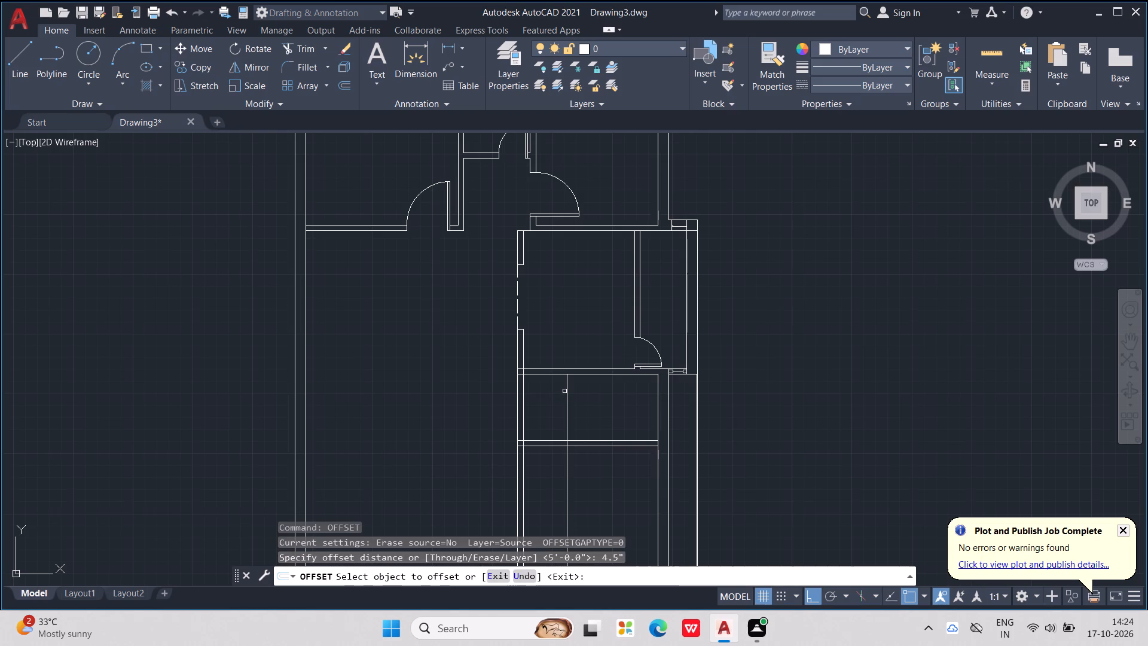
left_click(565, 395)
left_click(600, 410)
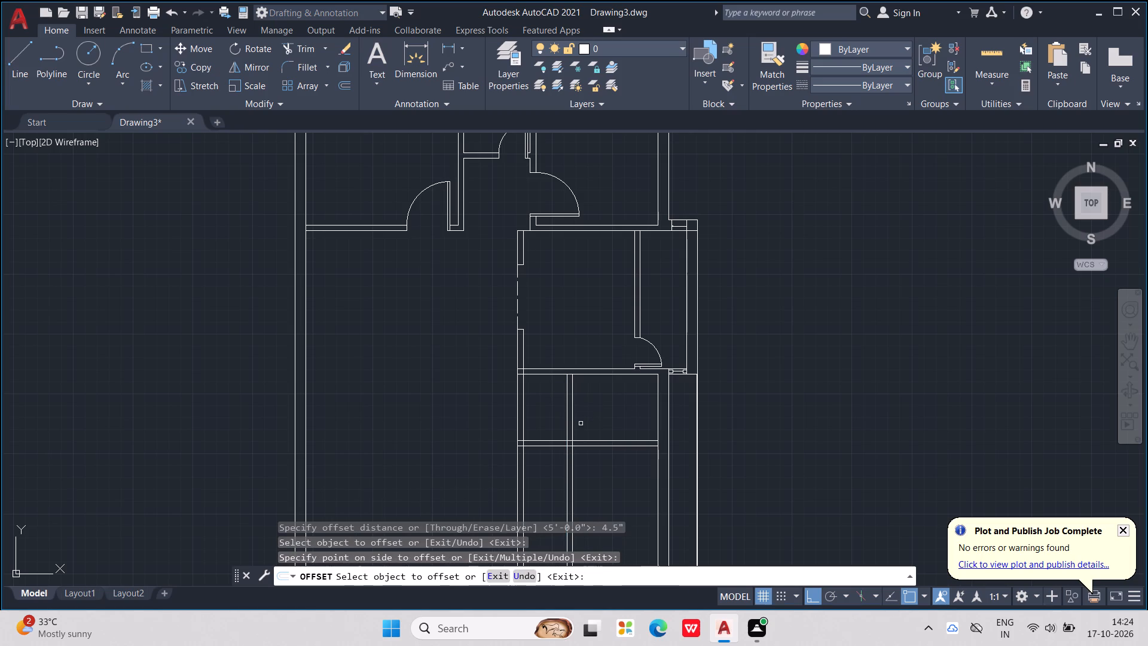
key("Escape")
key("Escape")
key("Escape")
key("Escape")
key("Escape")
key("Escape")
key("Escape")
key("Escape")
key("Escape")
key("Escape")
key("Escape")
key("Escape")
key("Escape")
key("Escape")
key("Escape")
key("Escape")
key("Escape")
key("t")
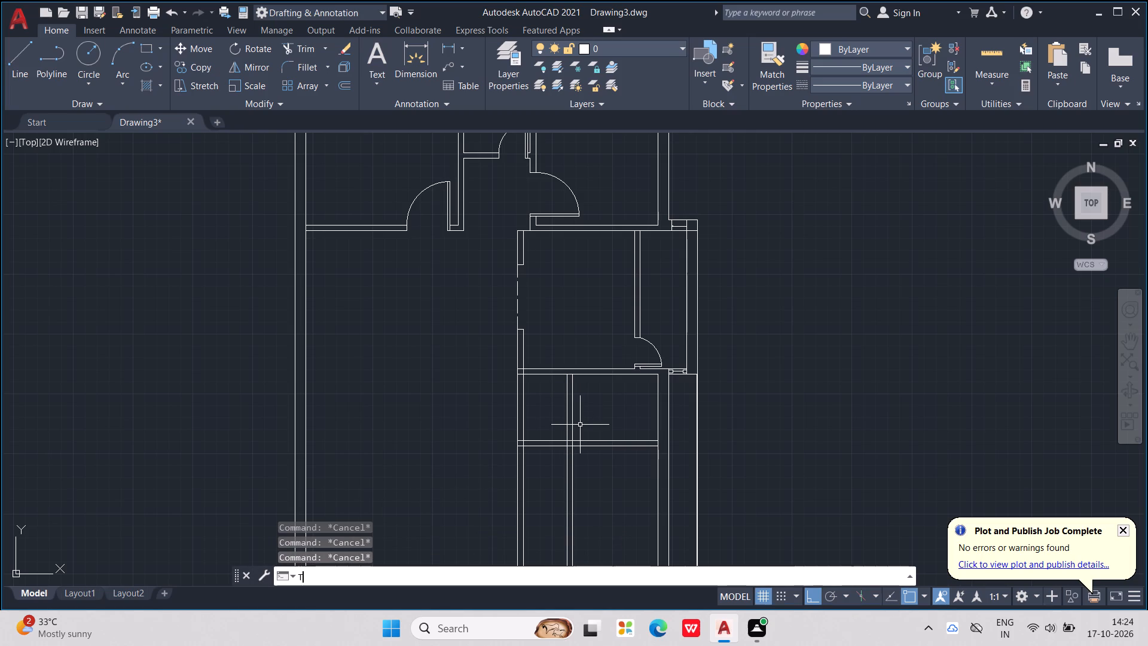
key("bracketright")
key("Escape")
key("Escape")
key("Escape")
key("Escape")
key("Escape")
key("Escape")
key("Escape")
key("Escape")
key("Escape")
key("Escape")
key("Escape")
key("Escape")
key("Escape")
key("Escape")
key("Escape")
Trim the new partition and the horizontal wall into a clean L-shaped corner, removing the excess lines to the west and south.
type("TR")
key("Return")
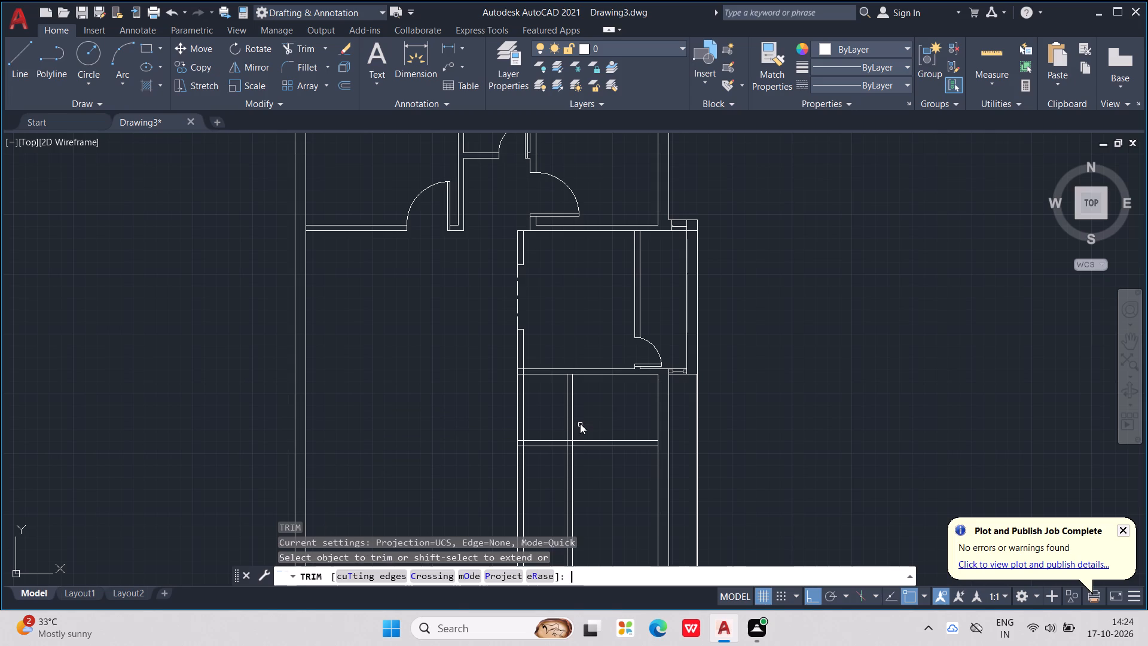
left_click_drag(555, 425, 551, 467)
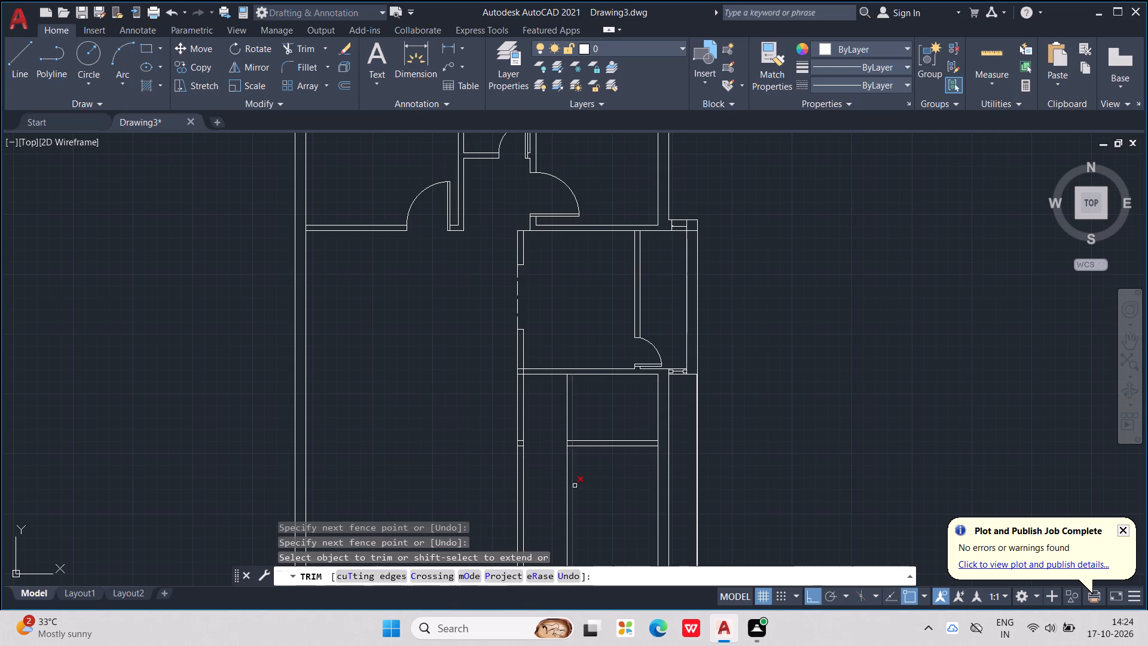
middle_click_drag(581, 487, 639, 426)
left_click_drag(643, 425, 622, 459)
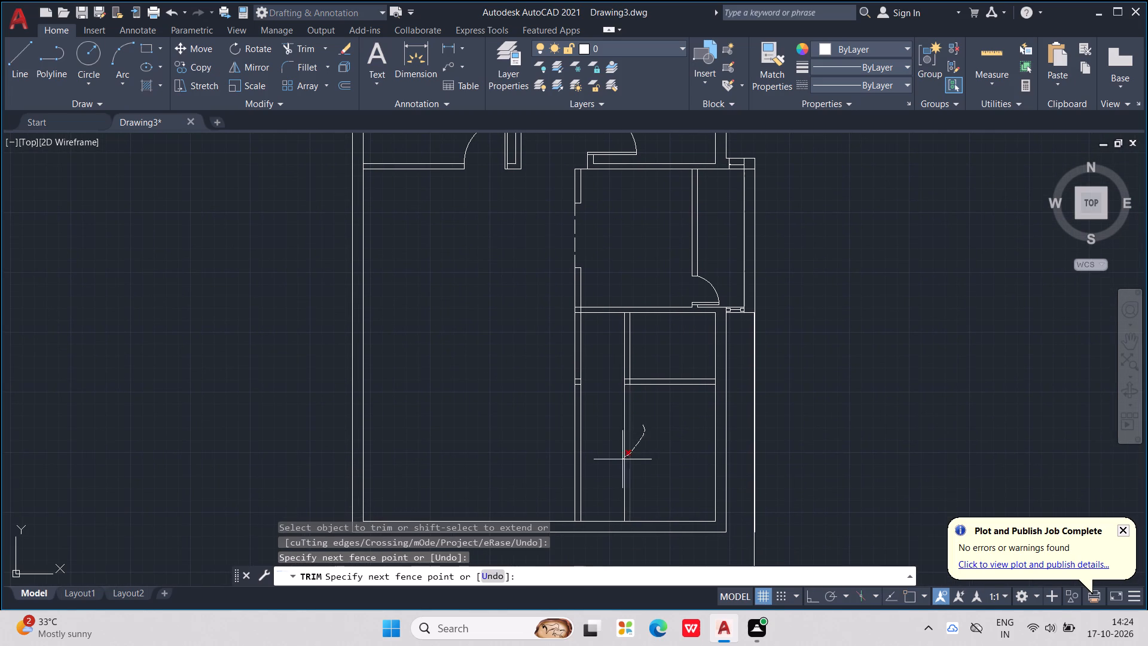
left_click_drag(622, 459, 616, 467)
middle_click_drag(627, 392, 639, 488)
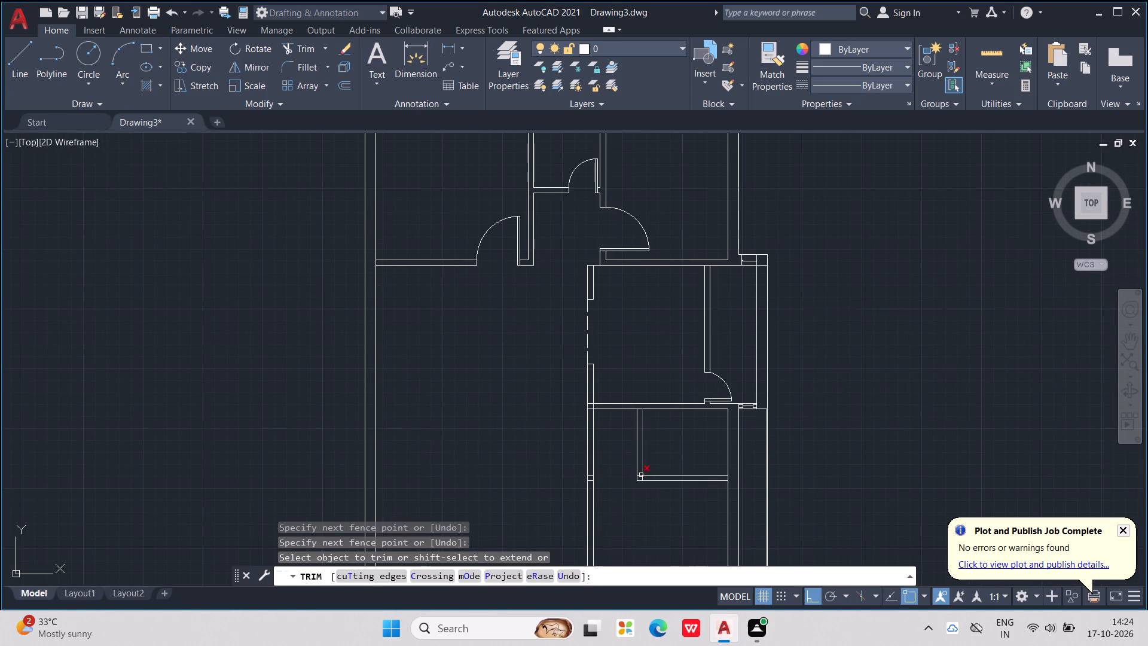
scroll(640, 474, "up", 5)
left_click_drag(622, 491, 626, 508)
left_click_drag(626, 508, 656, 515)
scroll(658, 515, "down", 2)
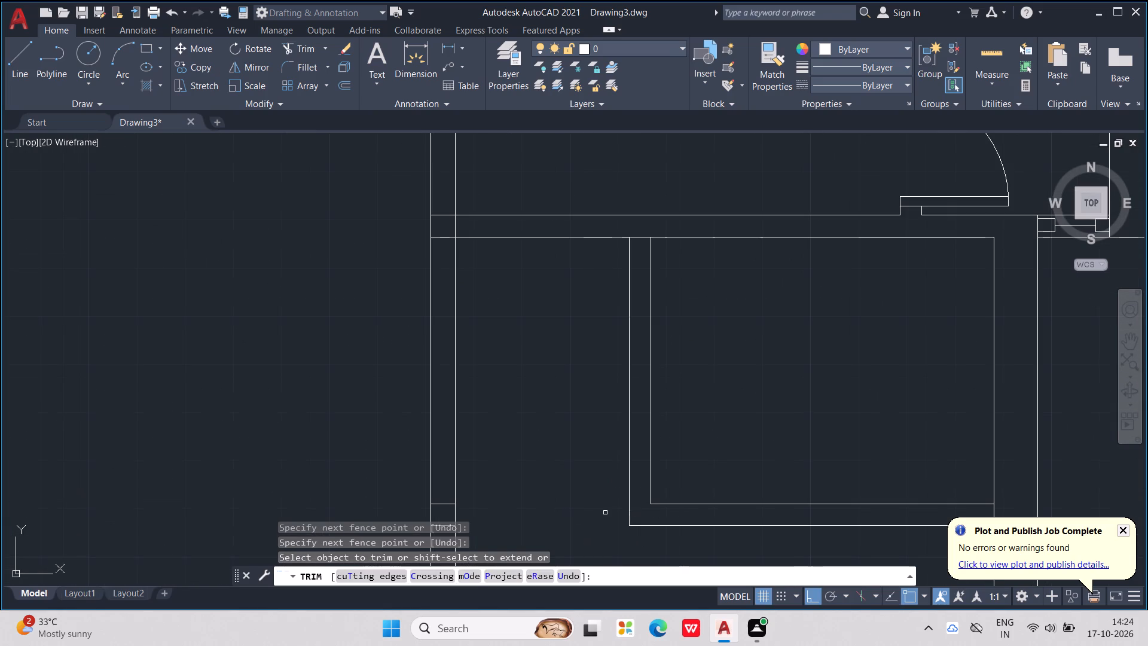
middle_click_drag(606, 500, 753, 426)
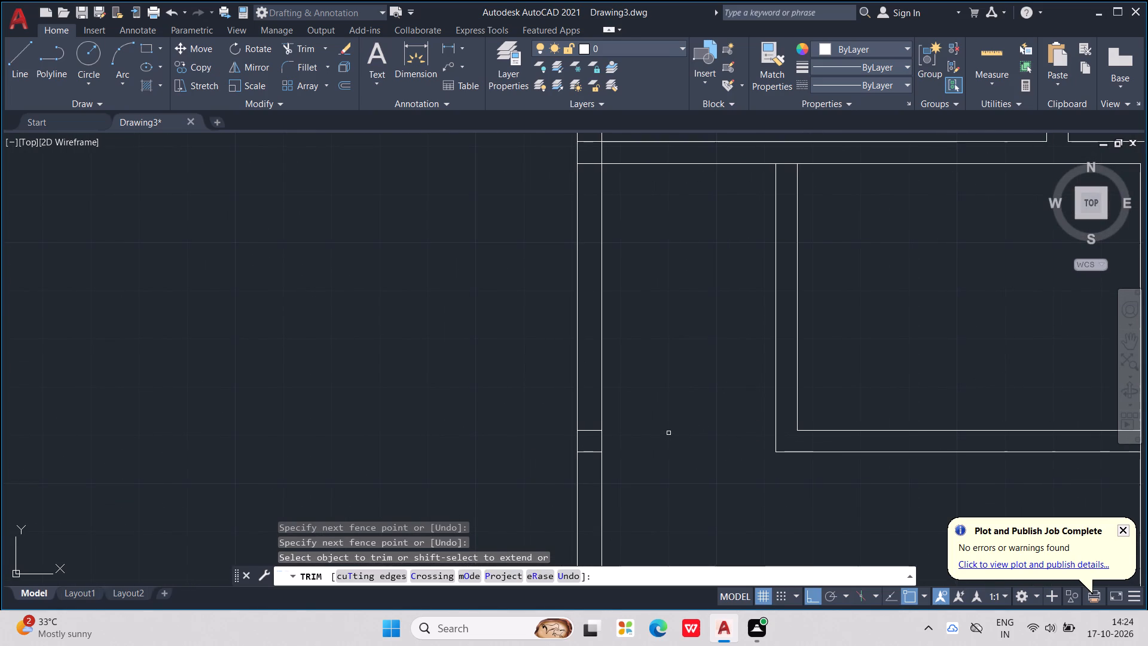
scroll(664, 435, "down", 1)
key("Escape")
key("Escape")
key("Escape")
key("Escape")
key("Escape")
key("Escape")
key("Escape")
key("Escape")
key("Escape")
key("Escape")
key("Escape")
key("Escape")
key("Escape")
key("Escape")
key("Escape")
key("Escape")
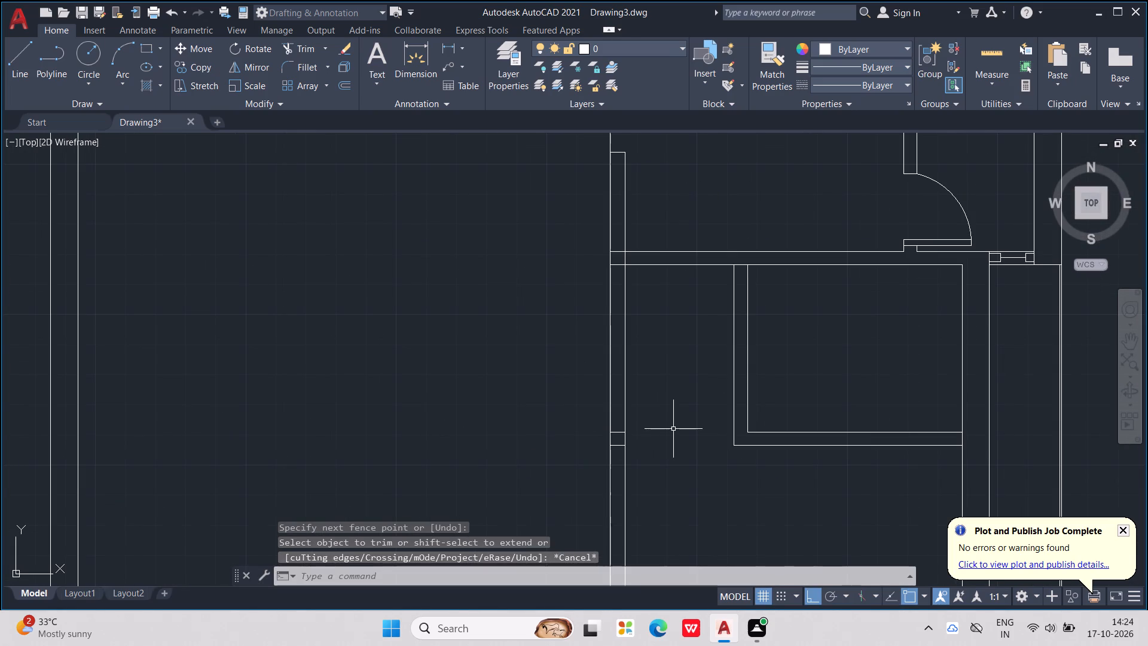
Draw a jamb line across the partition near its south end and a door leaf 2' long and 2" thick extending east.
key("l")
key("Return")
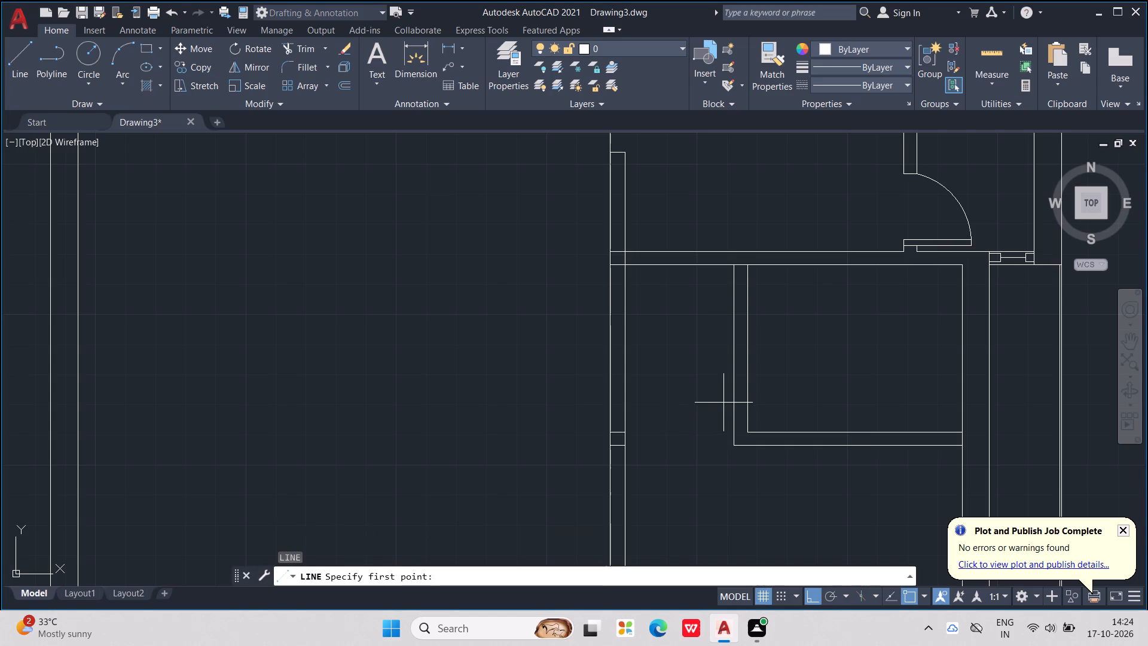
middle_click_drag(723, 403, 696, 406)
scroll(692, 431, "up", 1)
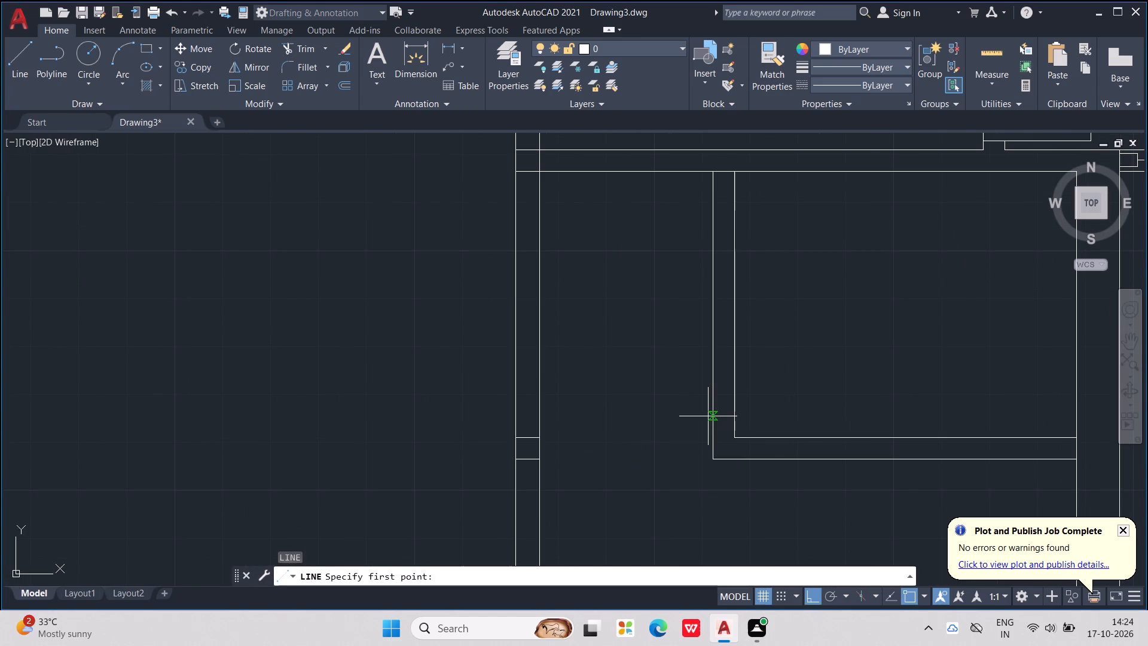
left_click(708, 416)
middle_click_drag(775, 422, 753, 429)
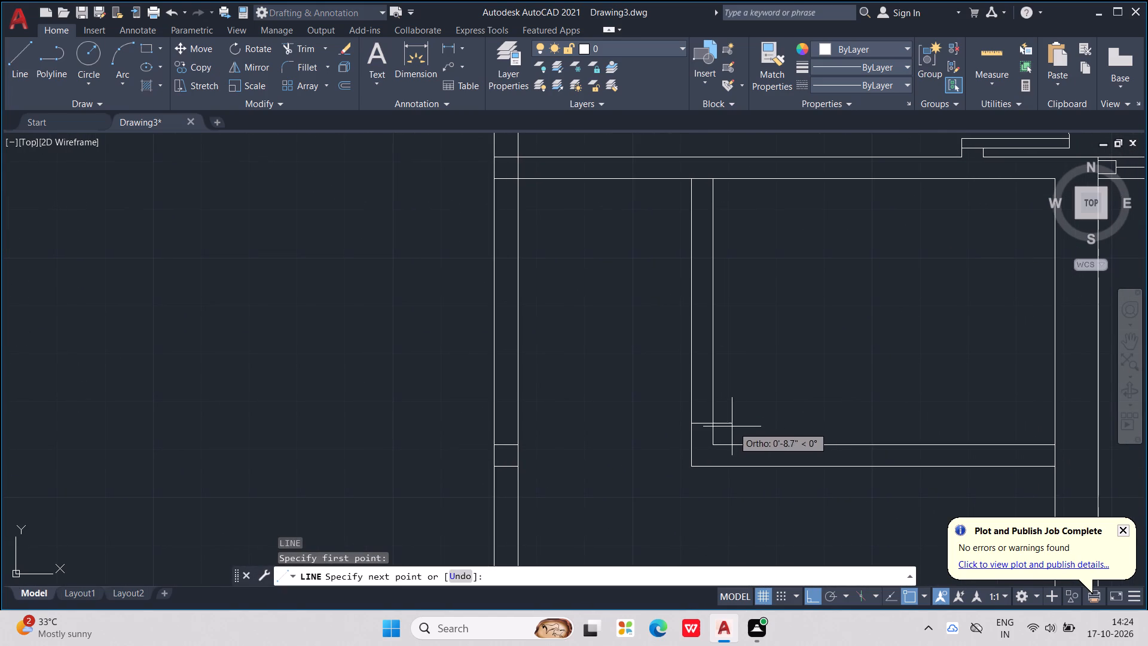
left_click(715, 428)
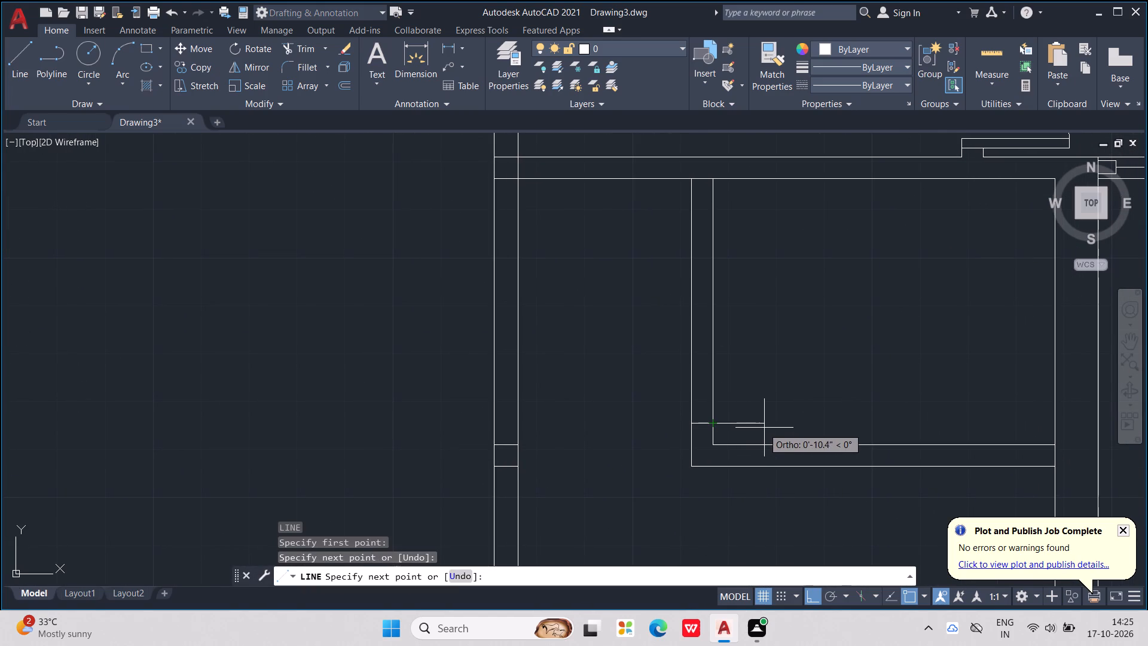
key("2")
key("apostrophe")
key("Return")
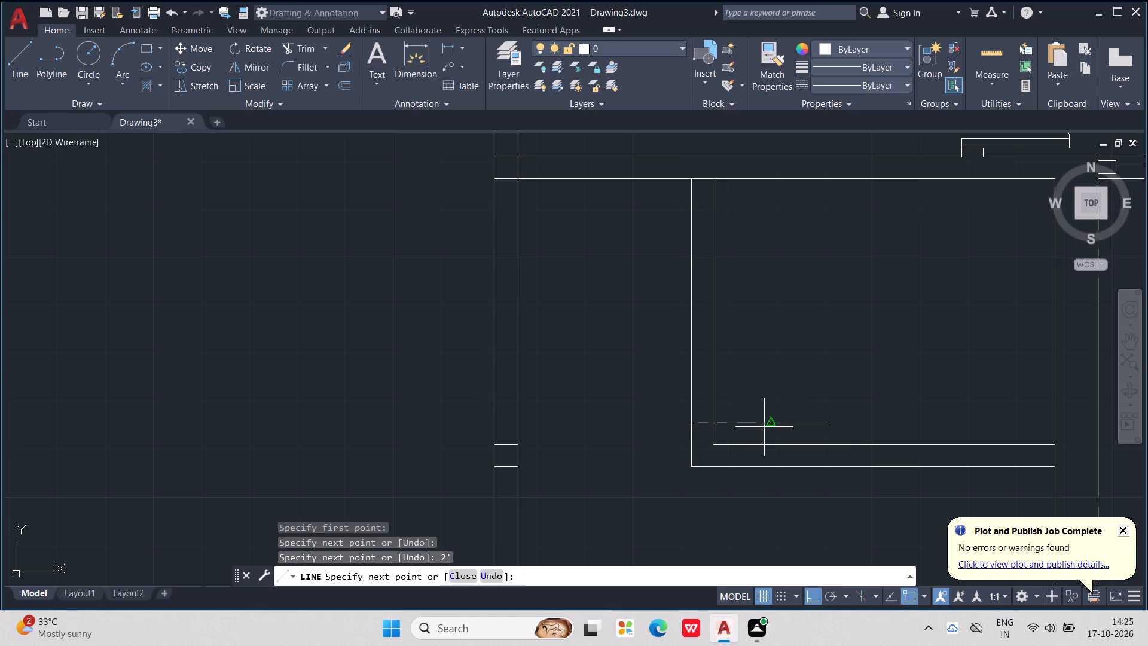
middle_click_drag(815, 400, 710, 483)
scroll(709, 482, "down", 3)
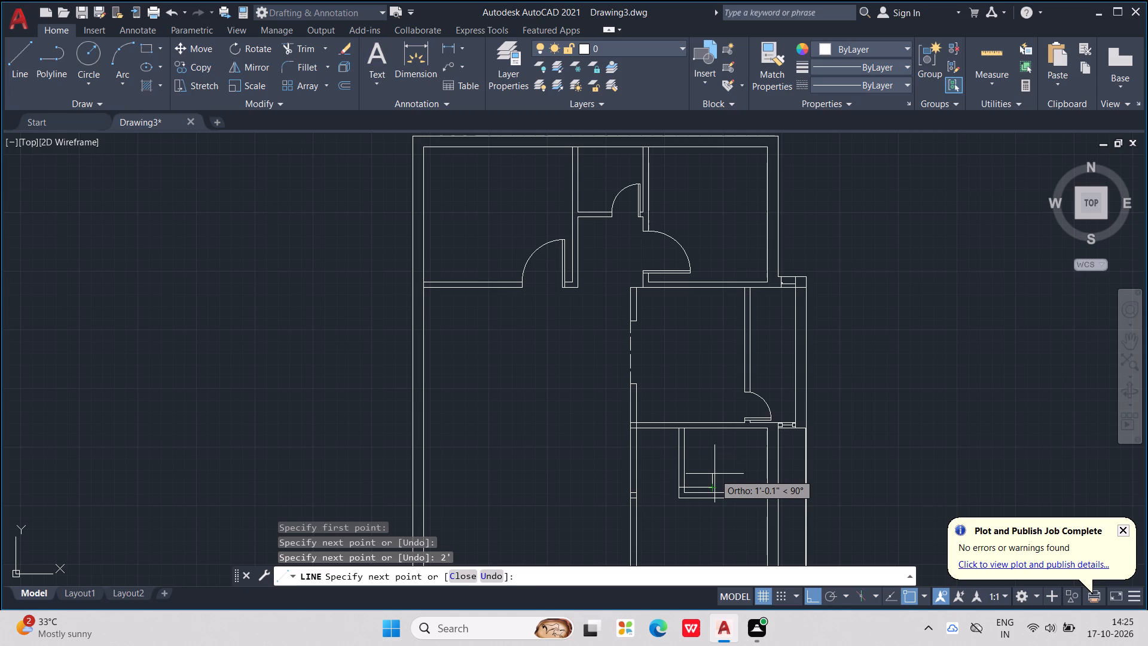
key("2")
key("shift+quotedbl")
key("Return")
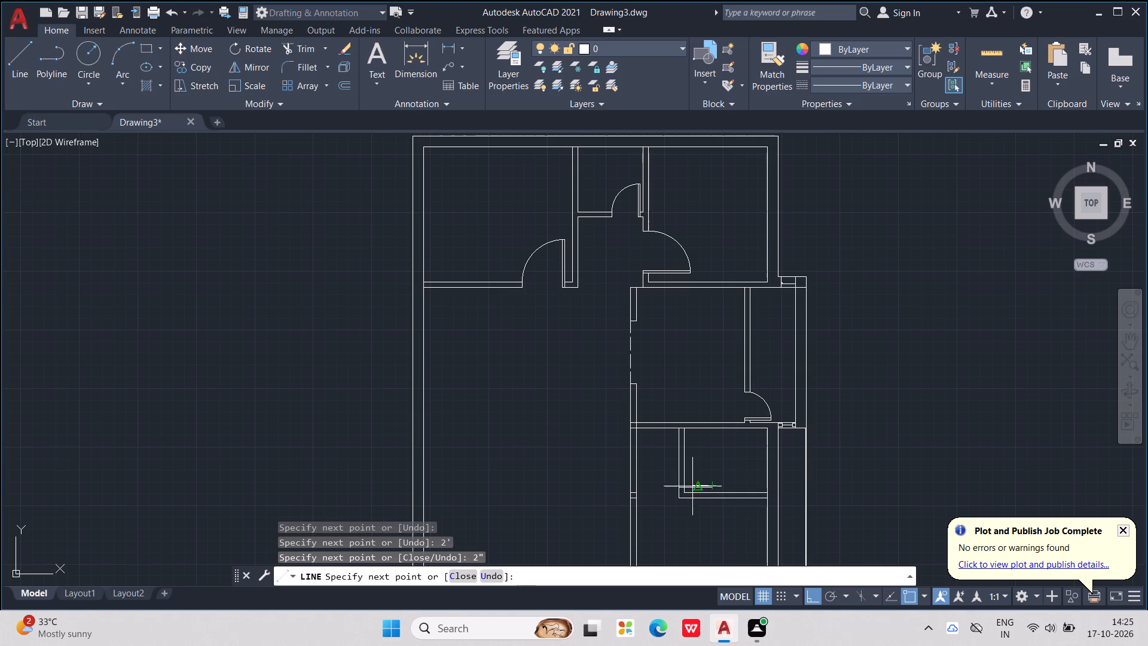
scroll(692, 486, "up", 4)
middle_click_drag(686, 479, 724, 469)
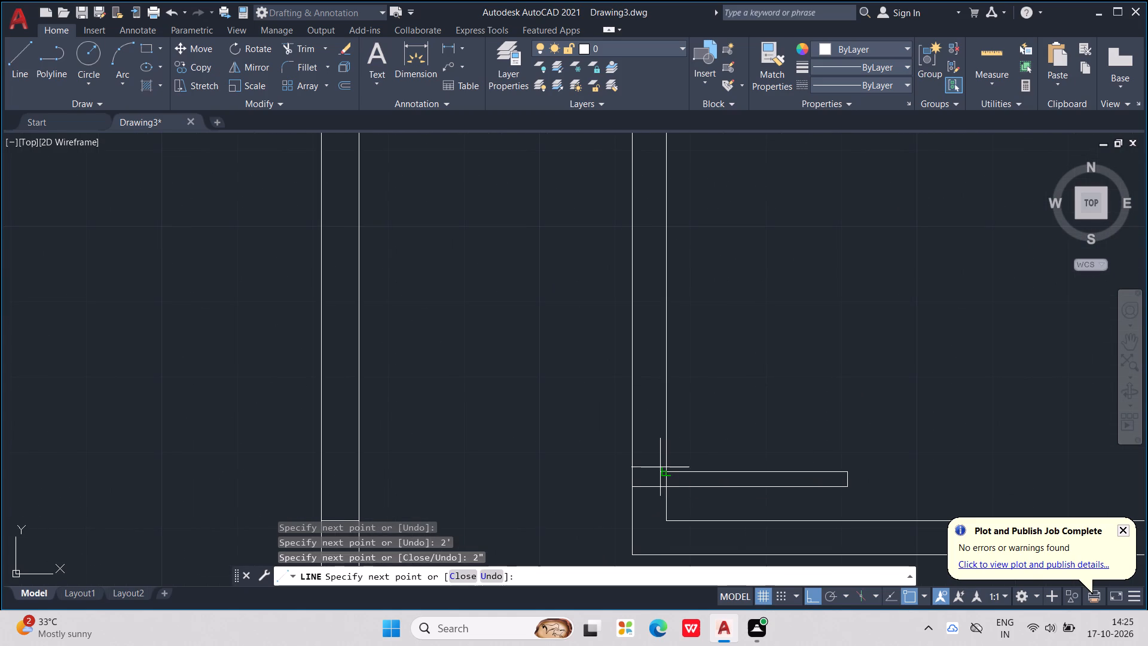
left_click(668, 467)
key("Escape")
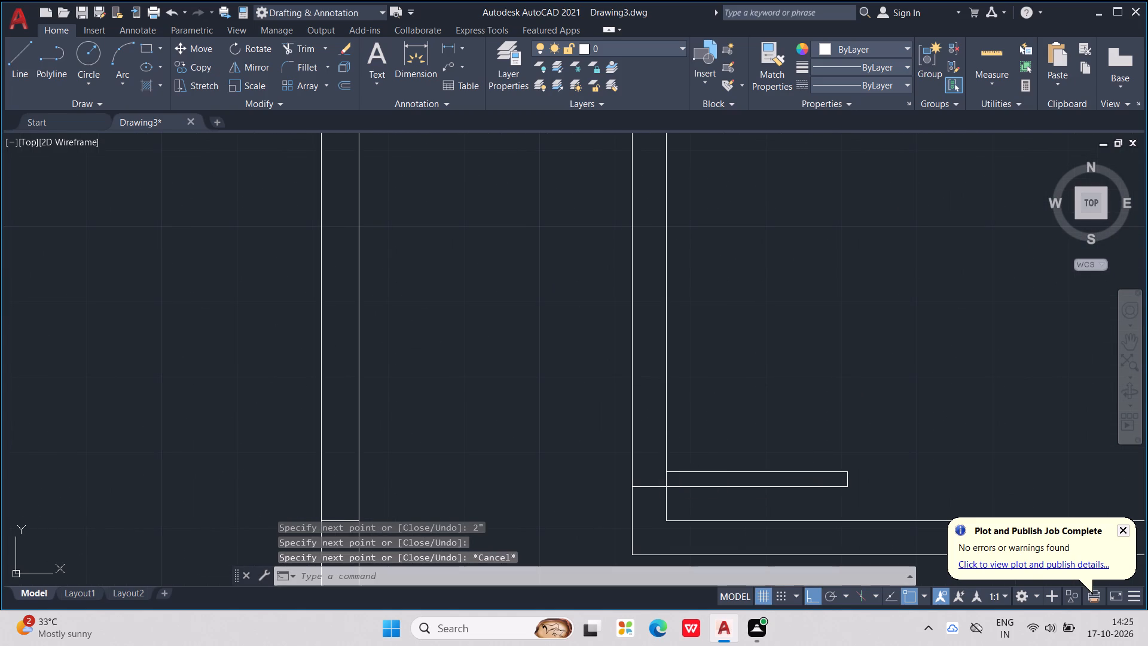
key("Escape")
key("Escape")
key("Escape")
key("Escape")
key("Escape")
Offset the door leaf's lower 2' line 2' to the north for the door opening.
key("o")
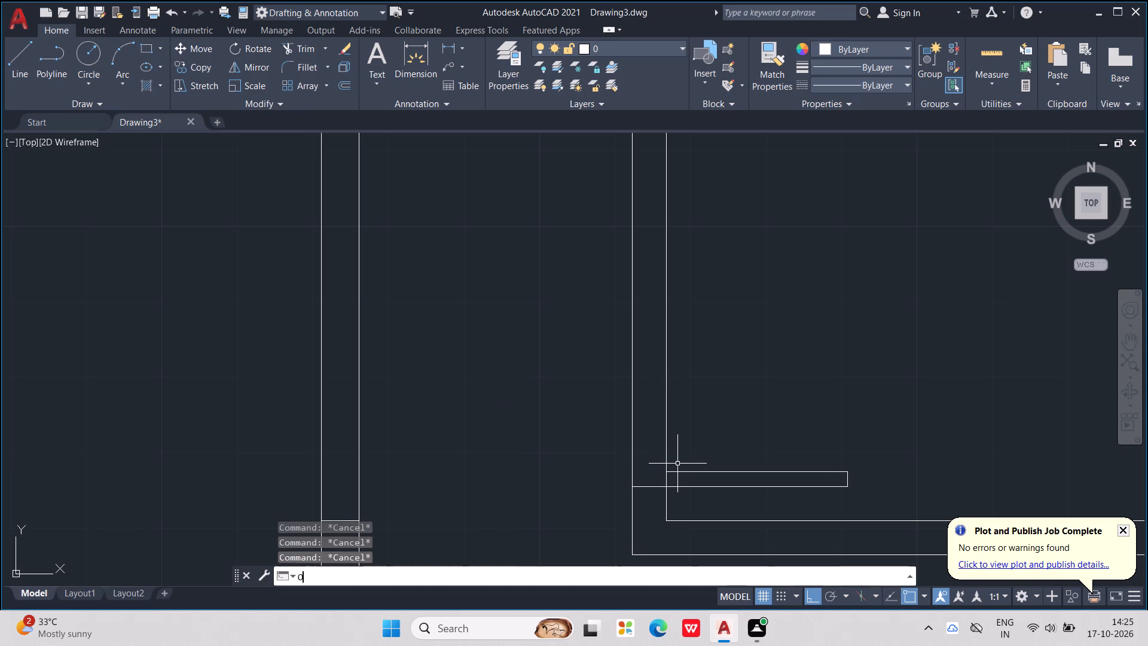
type("FF")
key("Return")
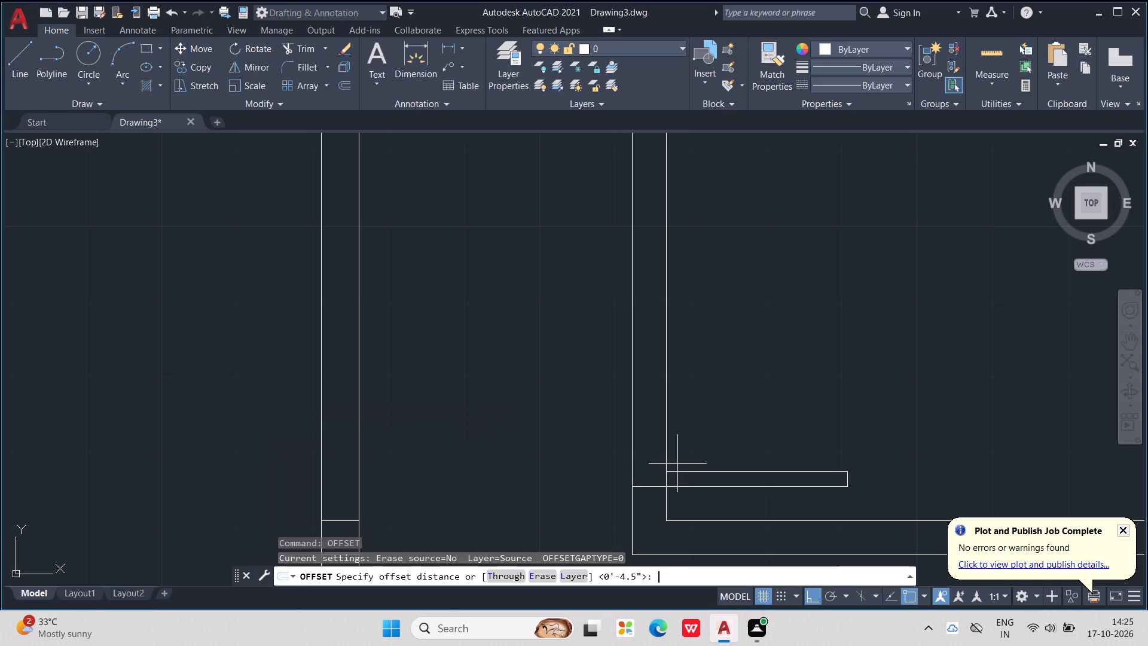
key("3")
key("BackSpace")
type("2'")
key("Return")
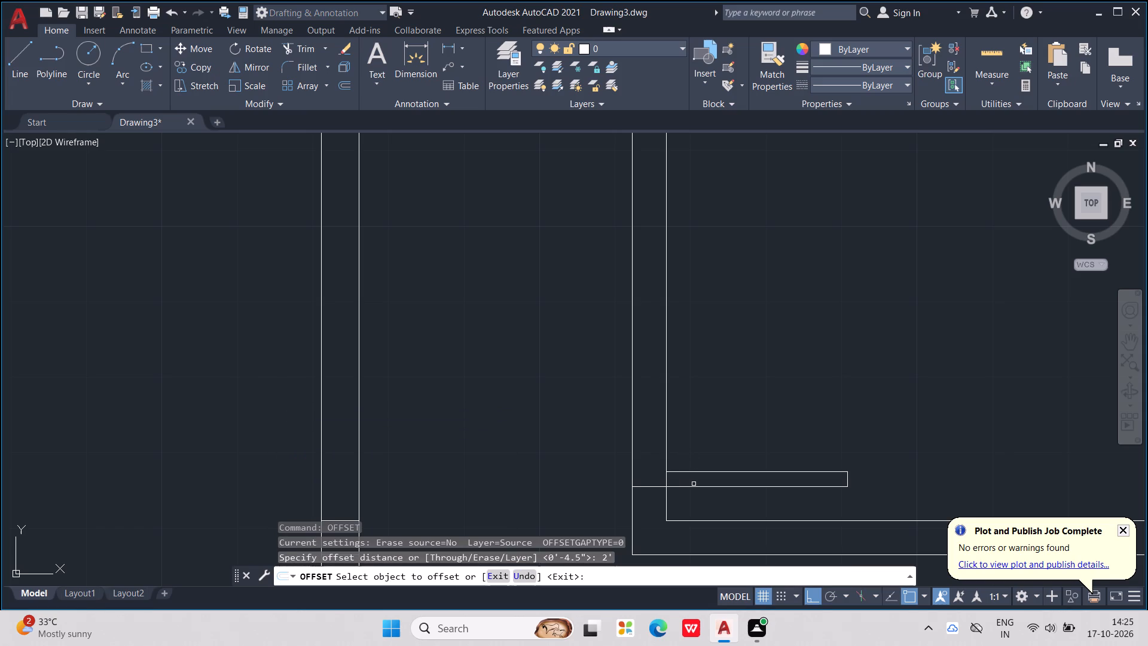
left_click(694, 487)
left_click(692, 431)
key("Escape")
key("Escape")
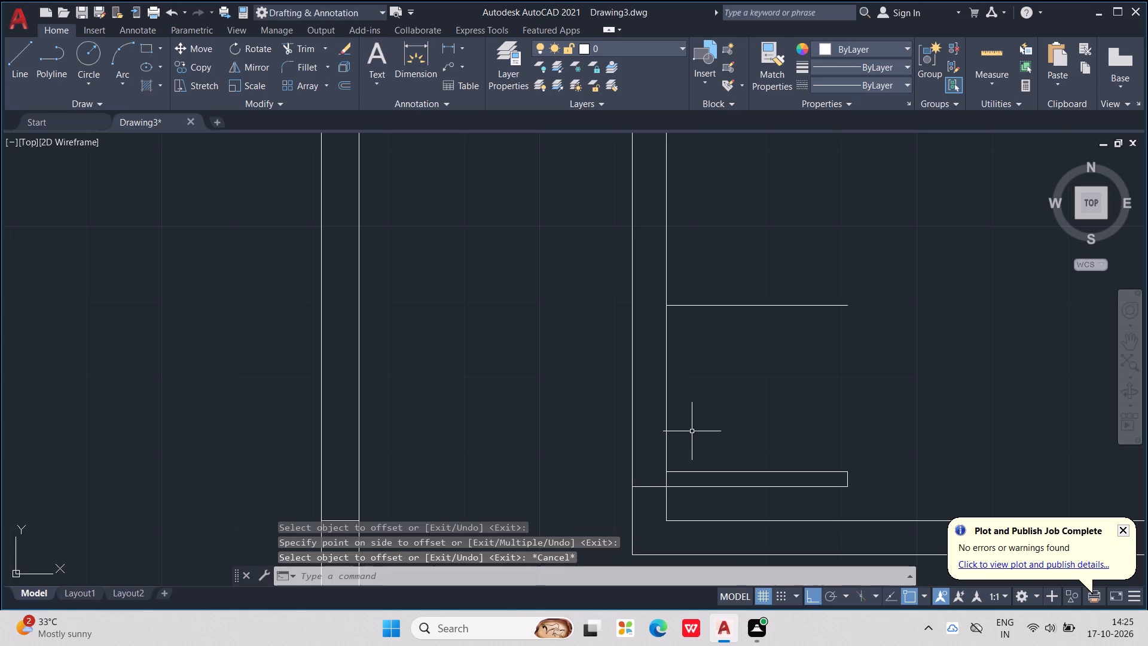
key("Escape")
key("Escape")
key("Escape")
key("Escape")
key("Escape")
key("Escape")
key("Escape")
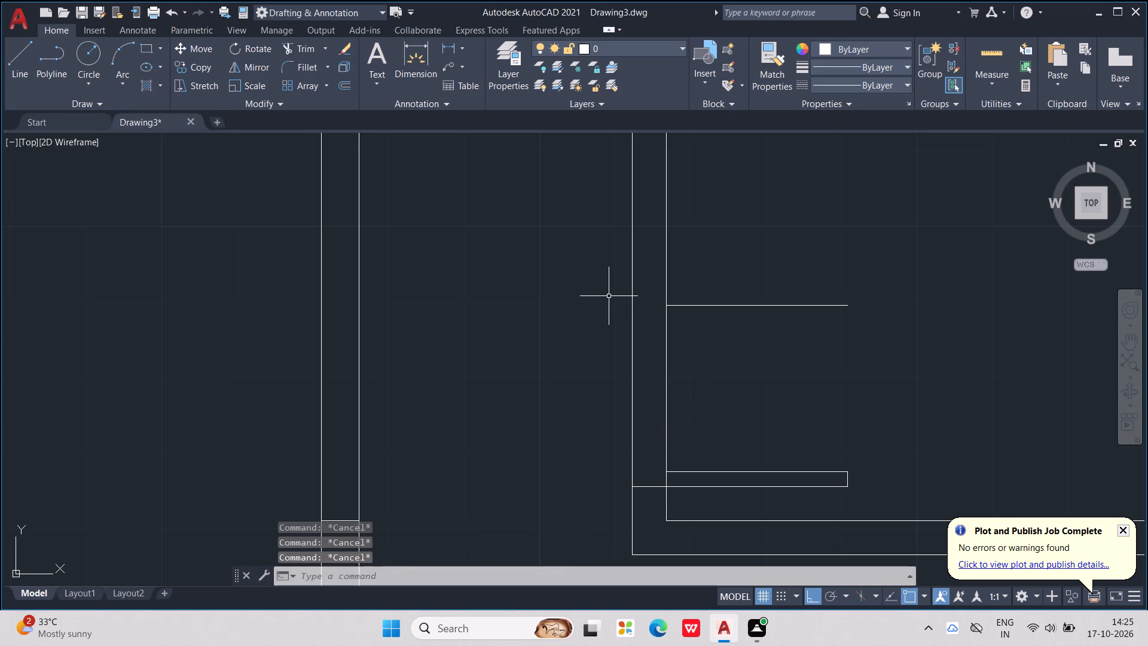
Extend the offset line at the north side of the door opening west to the partition's west face.
key("Escape")
key("Escape")
type("EX")
key("Return")
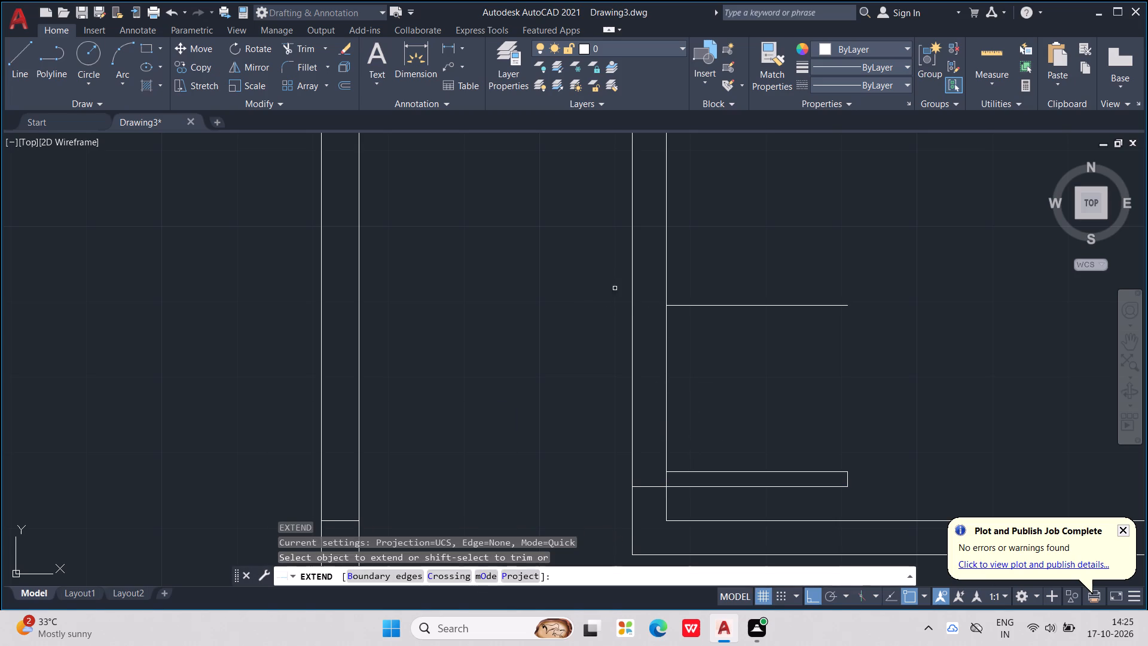
left_click_drag(710, 275, 734, 334)
key("Escape")
key("Escape")
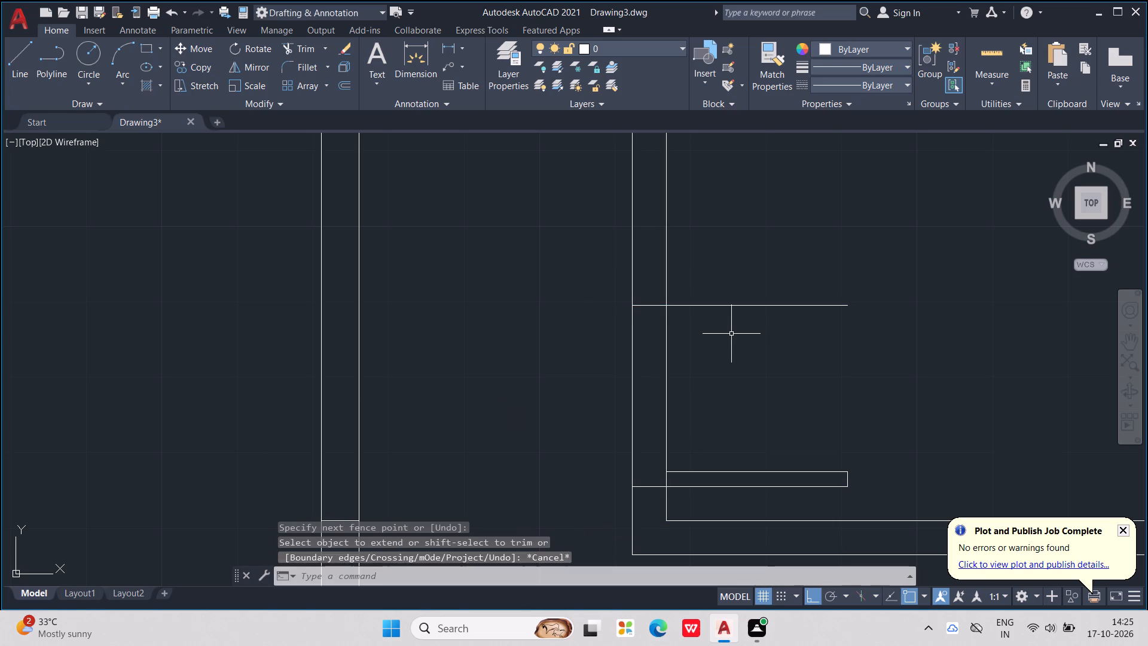
key("Escape")
key("Escape")
key("Escape")
key("Escape")
key("Escape")
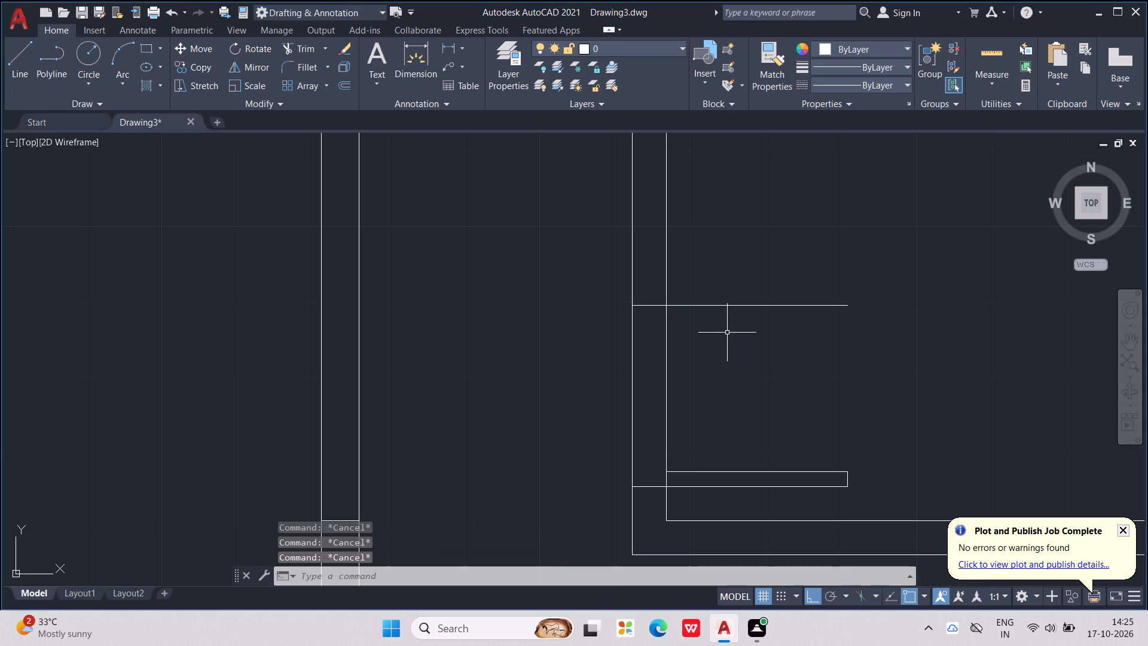
Trim the upper jamb line's excess east of the partition and the partition's east face across the door opening.
type("TR")
key("Return")
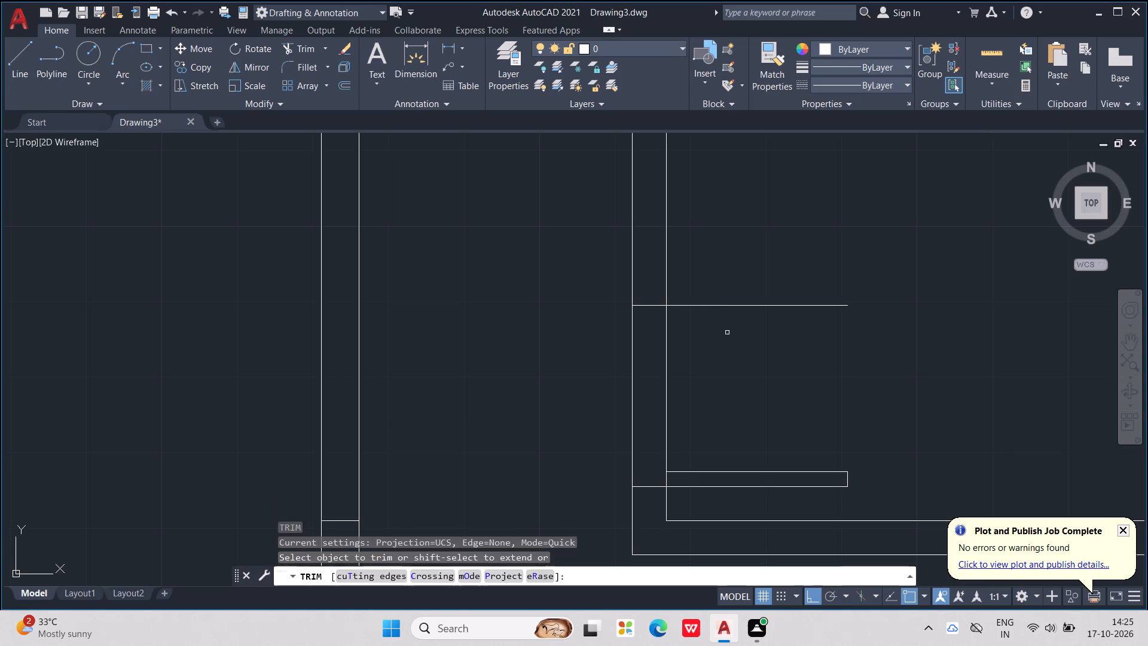
left_click_drag(715, 281, 722, 327)
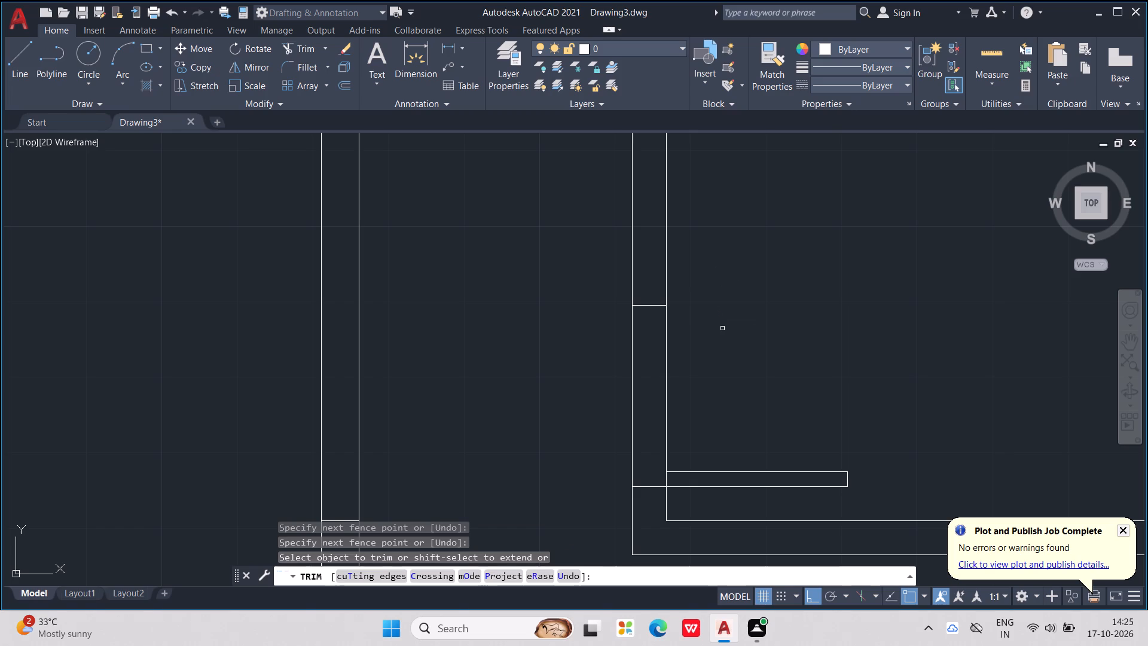
left_click_drag(720, 349, 636, 400)
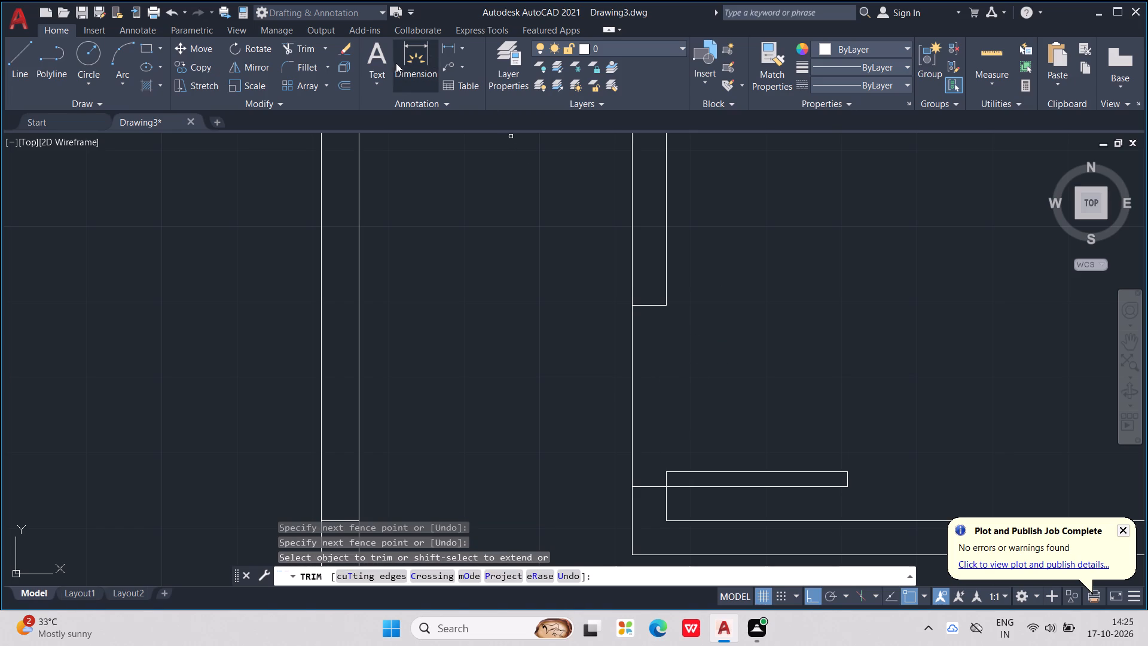
Draw the door swing arc from the leaf's east end to the east corner of the upper jamb.
left_click(118, 55)
middle_click_drag(416, 275, 392, 255)
scroll(396, 258, "down", 1)
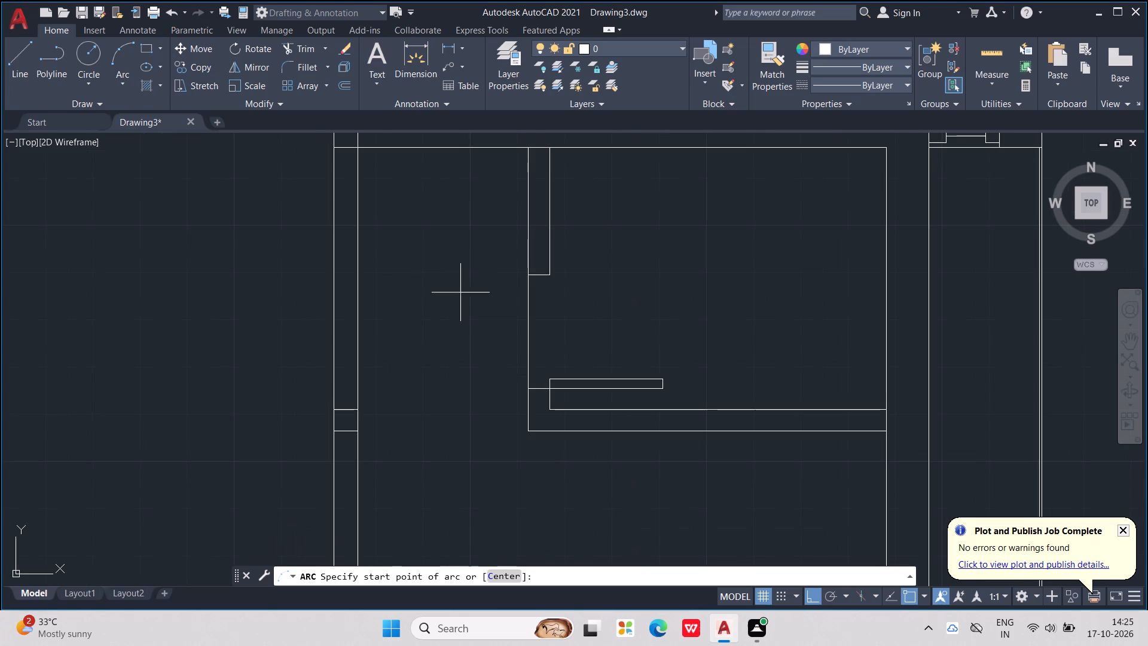
scroll(655, 384, "up", 2)
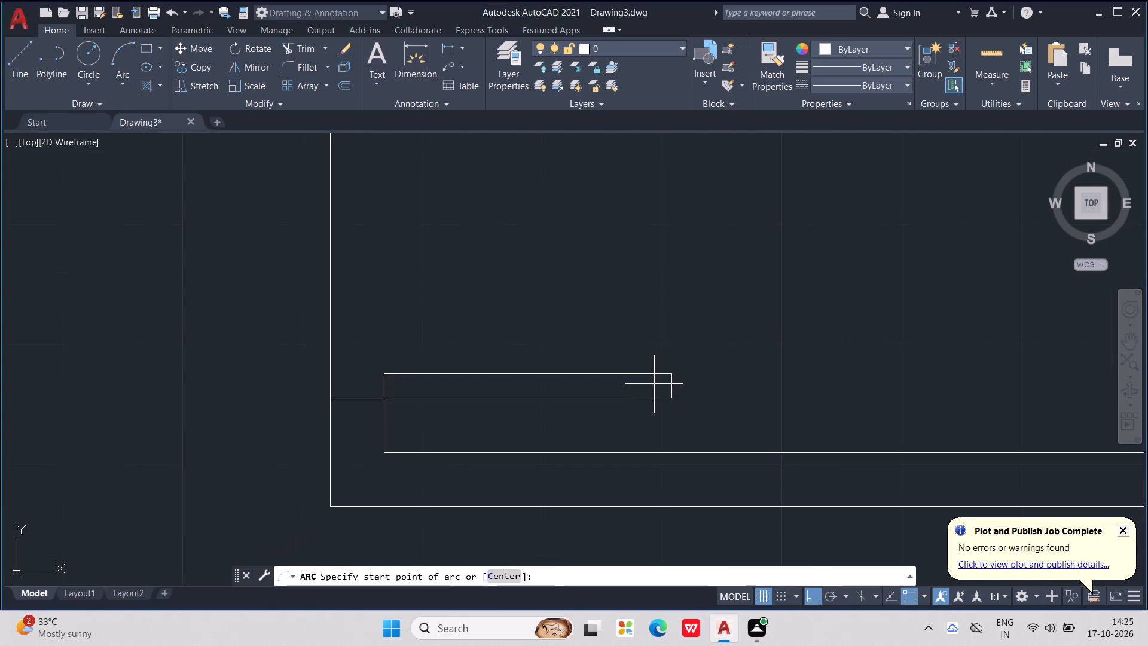
scroll(667, 397, "up", 1)
left_click(676, 399)
left_click(672, 362)
middle_click_drag(671, 361, 808, 515)
scroll(691, 374, "down", 1)
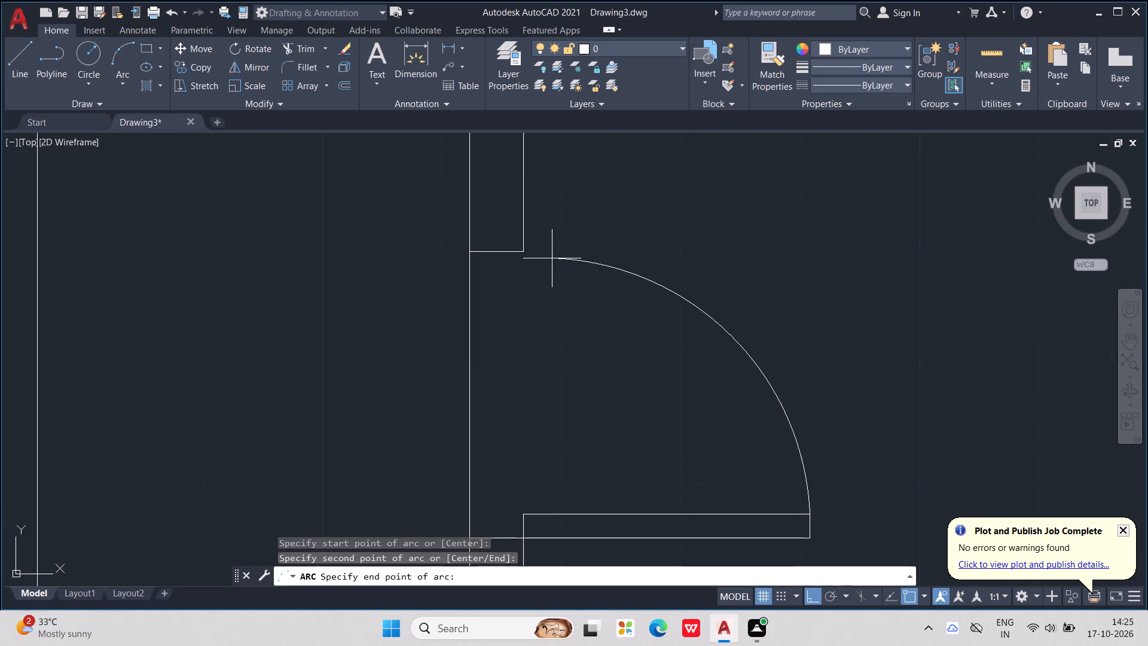
left_click(520, 248)
scroll(521, 248, "down", 2)
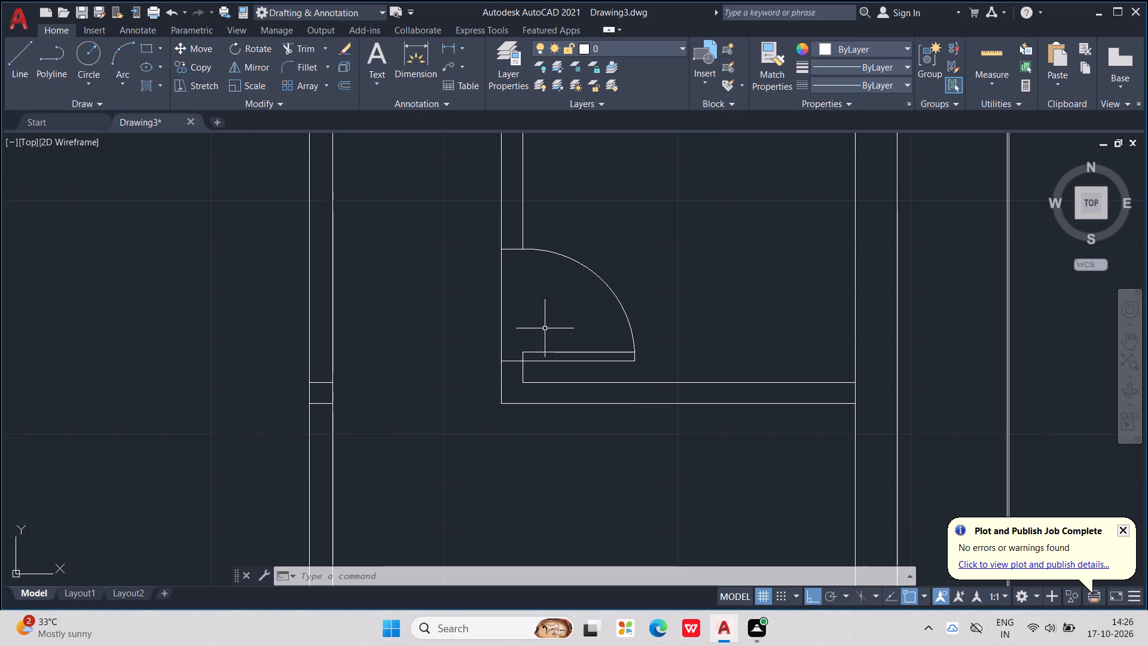
scroll(545, 328, "down", 1)
middle_click_drag(545, 328, 544, 336)
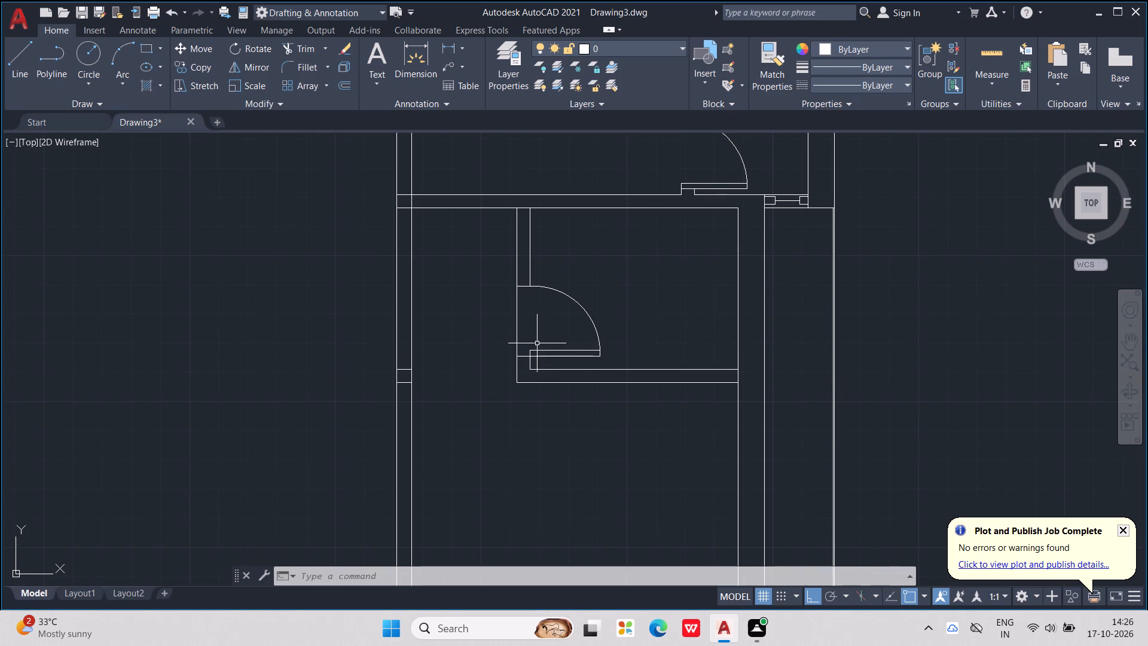
scroll(536, 344, "up", 1)
middle_click_drag(536, 344, 572, 396)
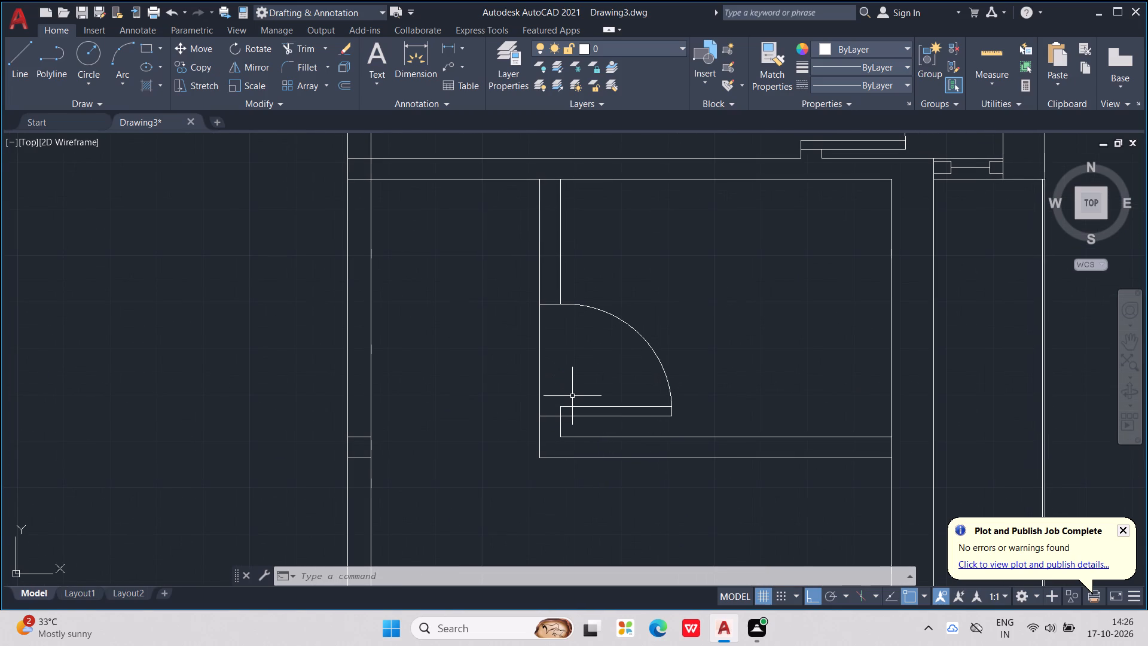
key("Escape")
key("Escape")
key("Escape")
key("Escape")
key("Escape")
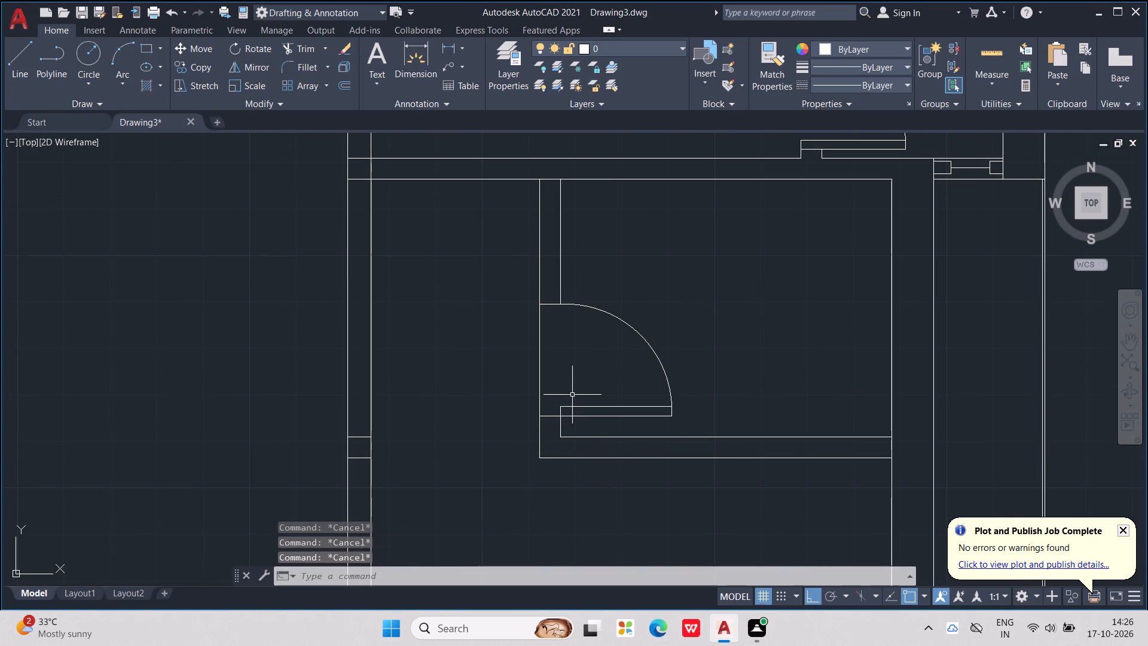
key("Escape")
key("Escape")
key("Escape")
key("Escape")
Draw a vertical line from the midpoint of the upper jamb down to the lower jamb line.
key("l")
key("Return")
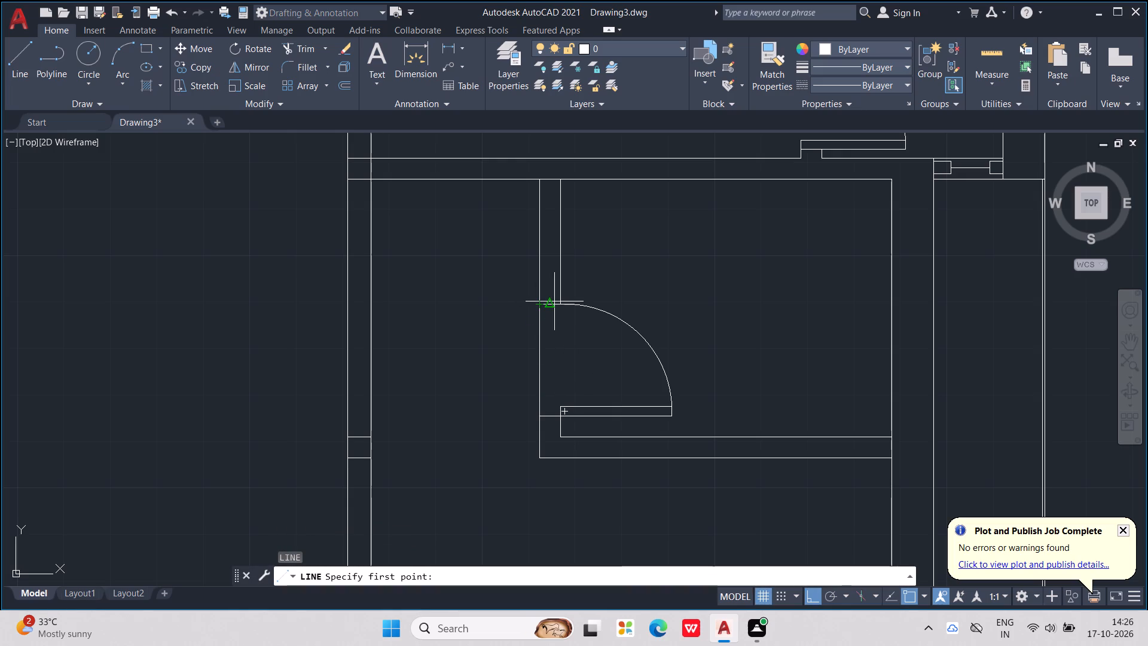
left_click(553, 302)
scroll(560, 414, "up", 3)
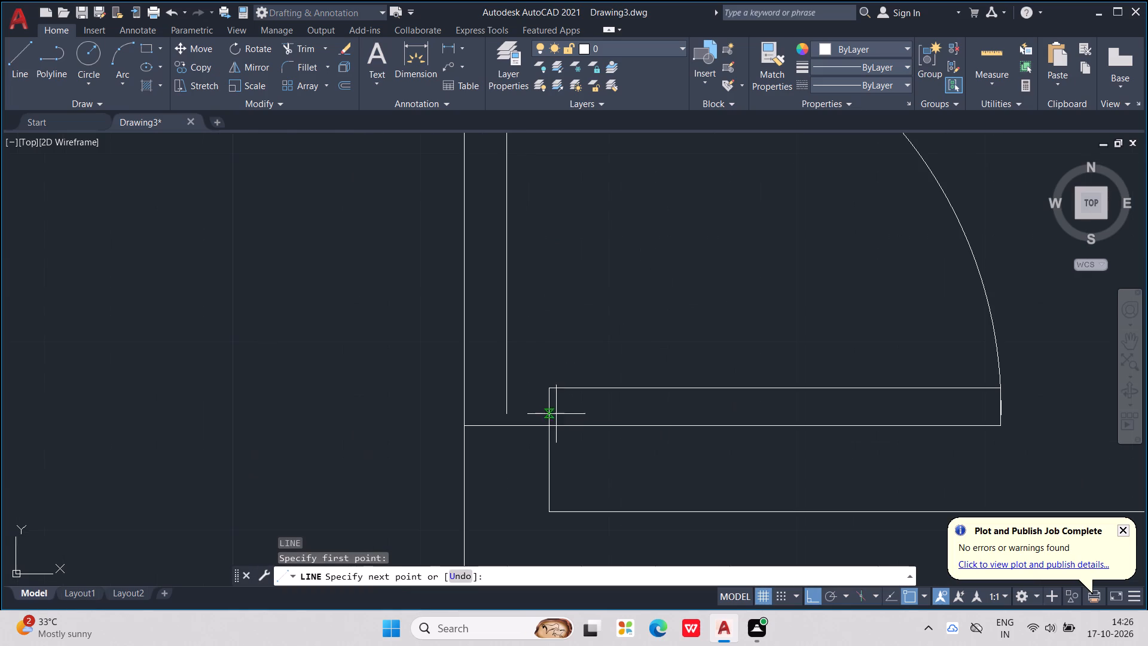
middle_click_drag(551, 414, 572, 383)
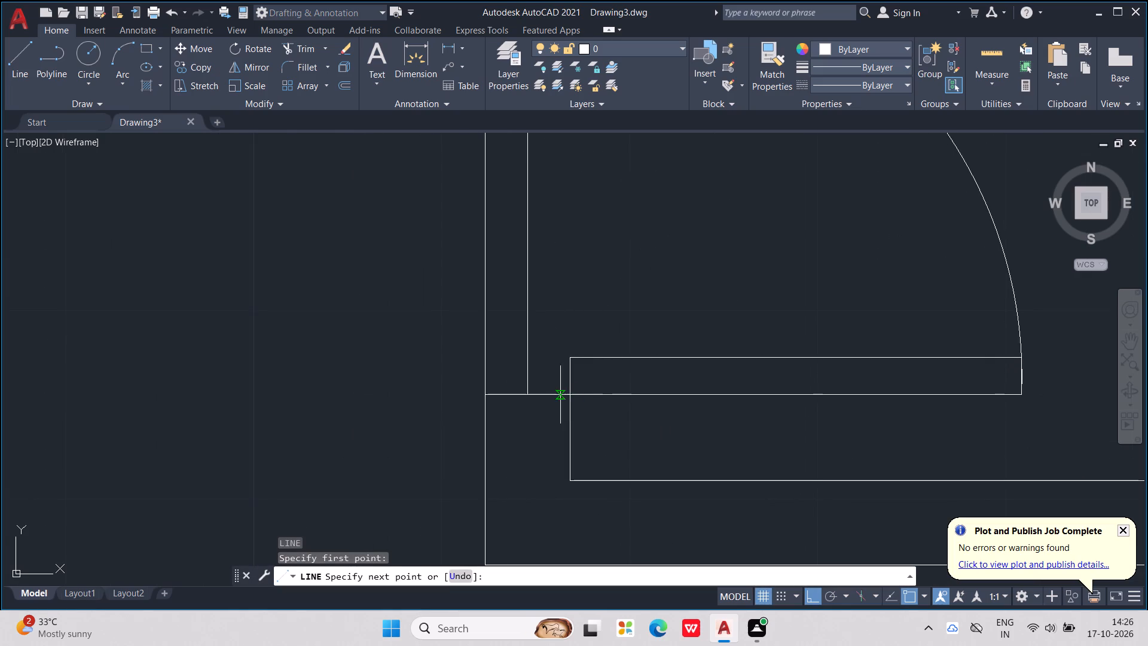
left_click(532, 395)
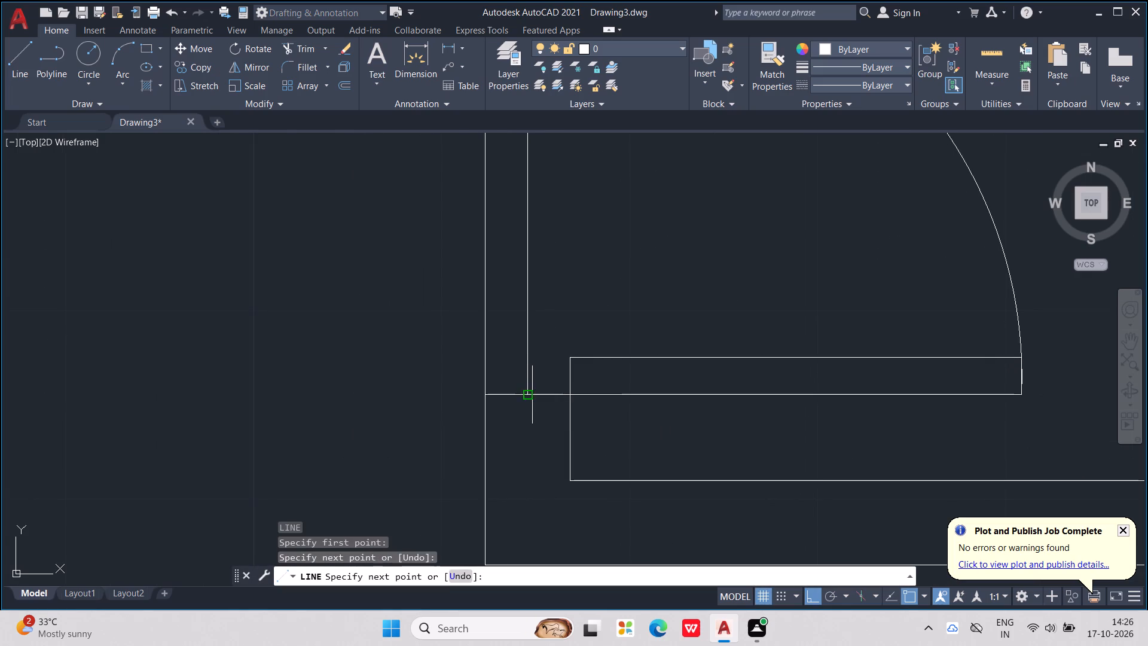
key("Escape")
key("Escape")
key("Escape")
key("Escape")
key("Escape")
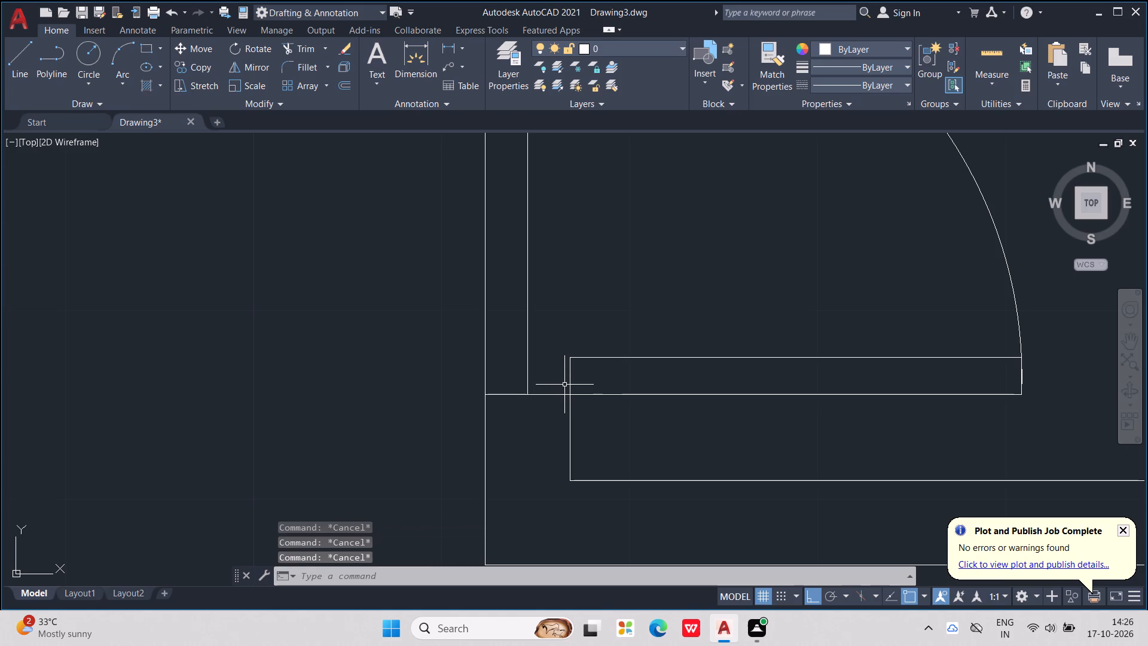
Extend the door leaf's upper line west to the vertical line in the middle of the opening.
type("EX")
key("Return")
left_click_drag(625, 317, 630, 382)
key("Escape")
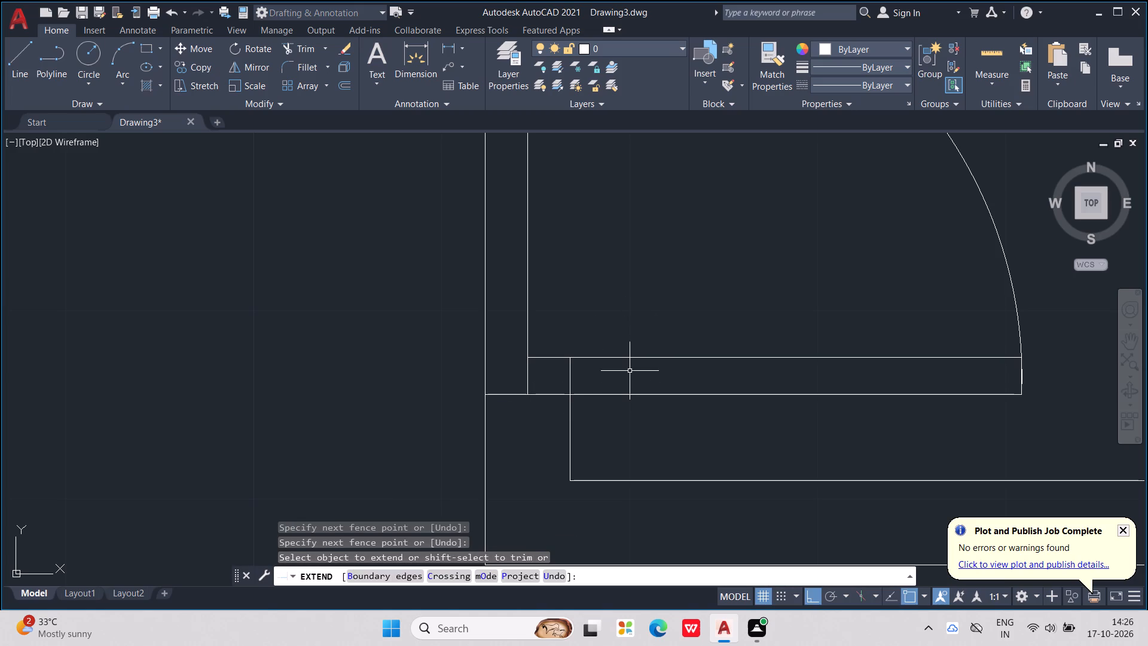
key("Escape")
middle_click_drag(628, 373, 617, 388)
scroll(628, 373, "down", 4)
key("Escape")
key("Escape")
key("Escape")
key("Escape")
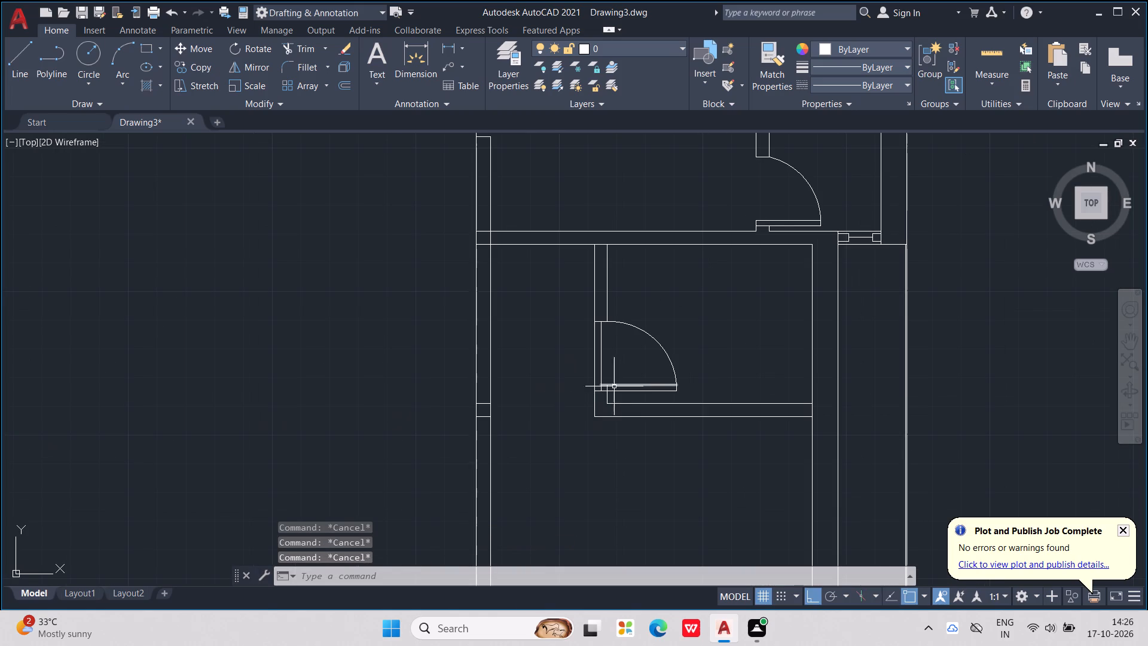
key("Escape")
key("Escape")
key("Escape")
key("Escape")
Trim the partition's west face across the door opening.
type("TR")
key("Return")
scroll(608, 376, "up", 2)
left_click_drag(575, 361, 572, 365)
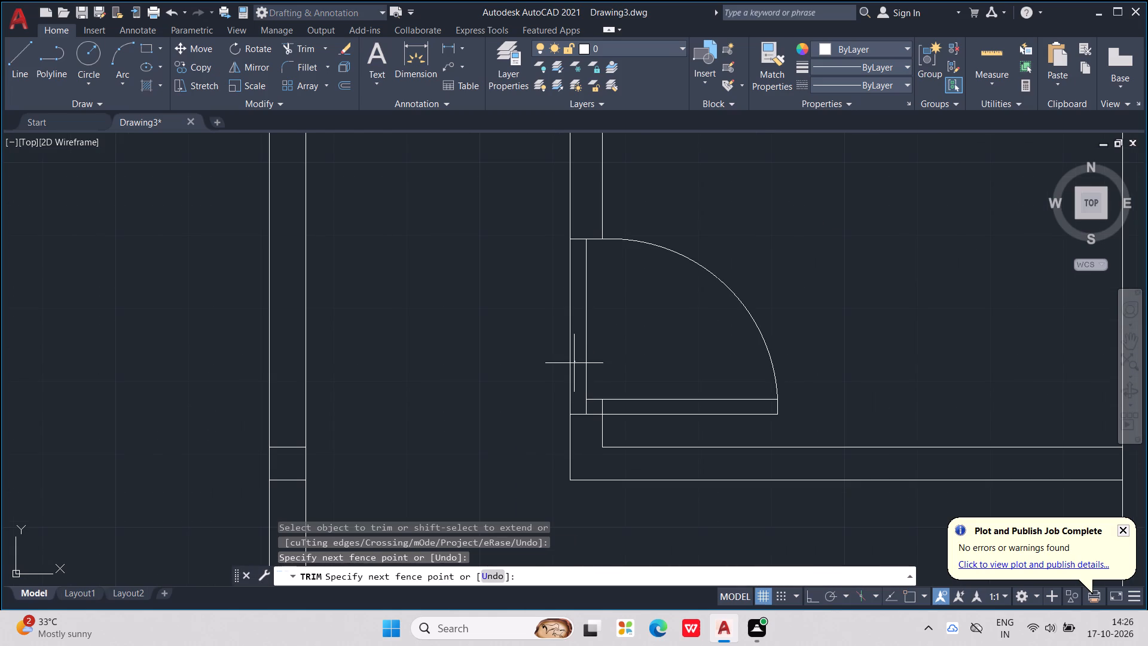
left_click_drag(572, 365, 561, 371)
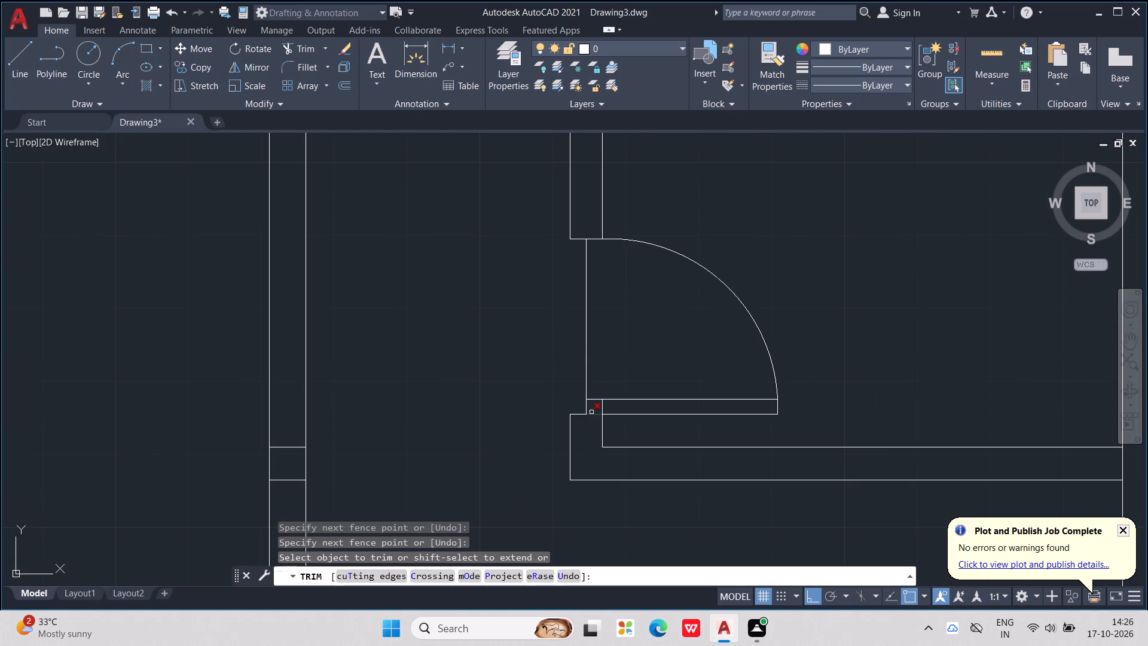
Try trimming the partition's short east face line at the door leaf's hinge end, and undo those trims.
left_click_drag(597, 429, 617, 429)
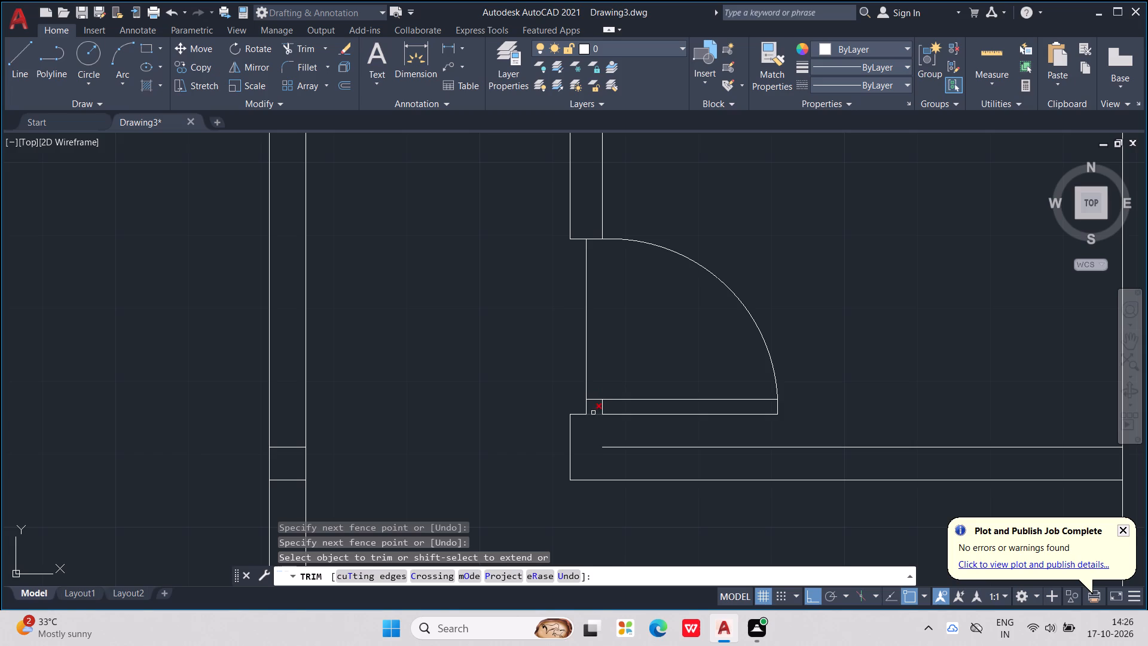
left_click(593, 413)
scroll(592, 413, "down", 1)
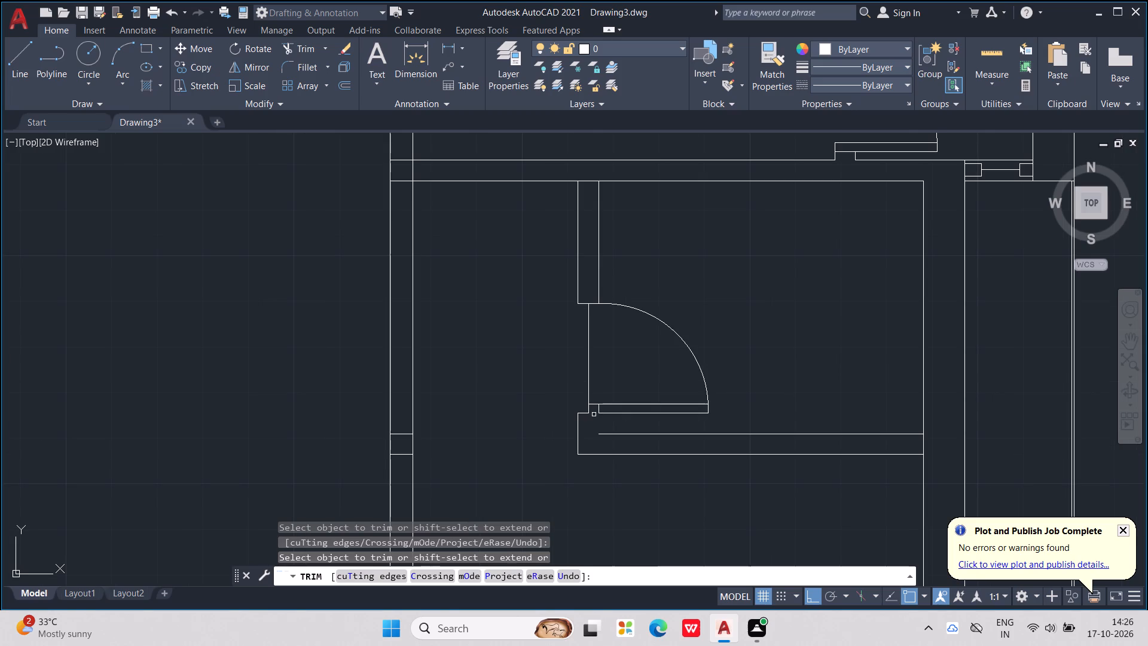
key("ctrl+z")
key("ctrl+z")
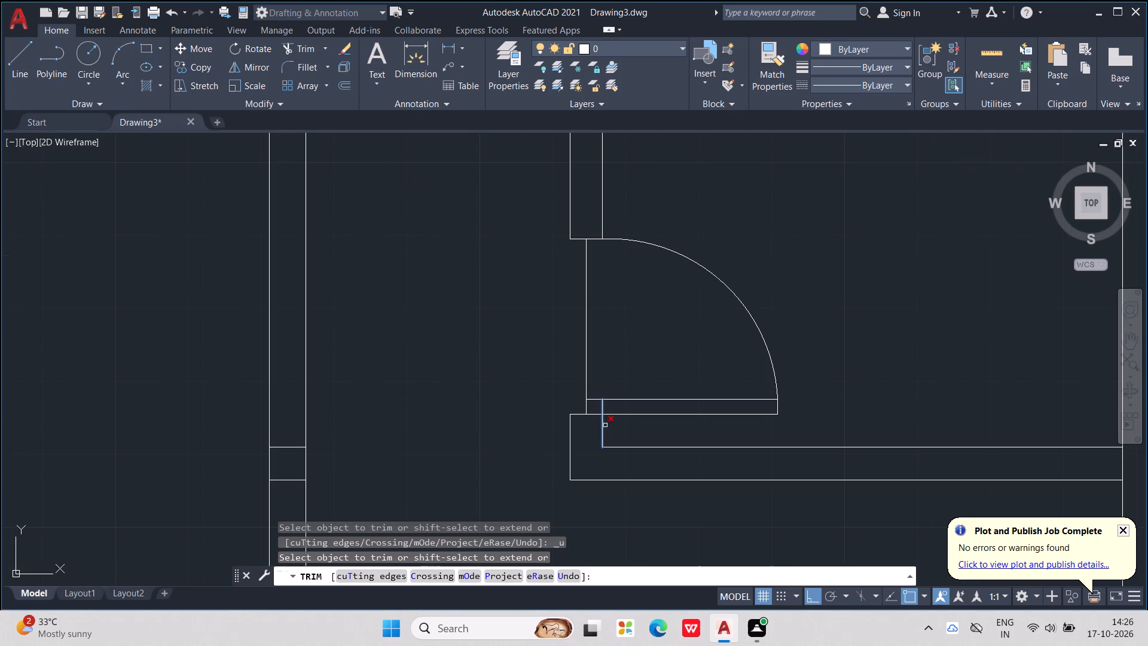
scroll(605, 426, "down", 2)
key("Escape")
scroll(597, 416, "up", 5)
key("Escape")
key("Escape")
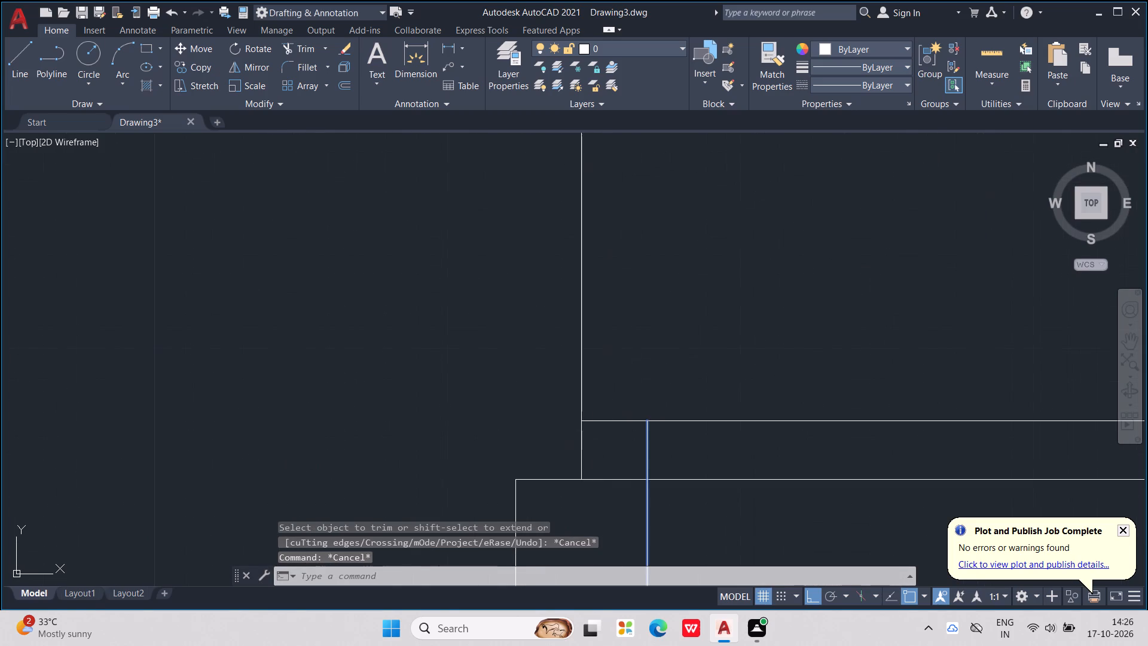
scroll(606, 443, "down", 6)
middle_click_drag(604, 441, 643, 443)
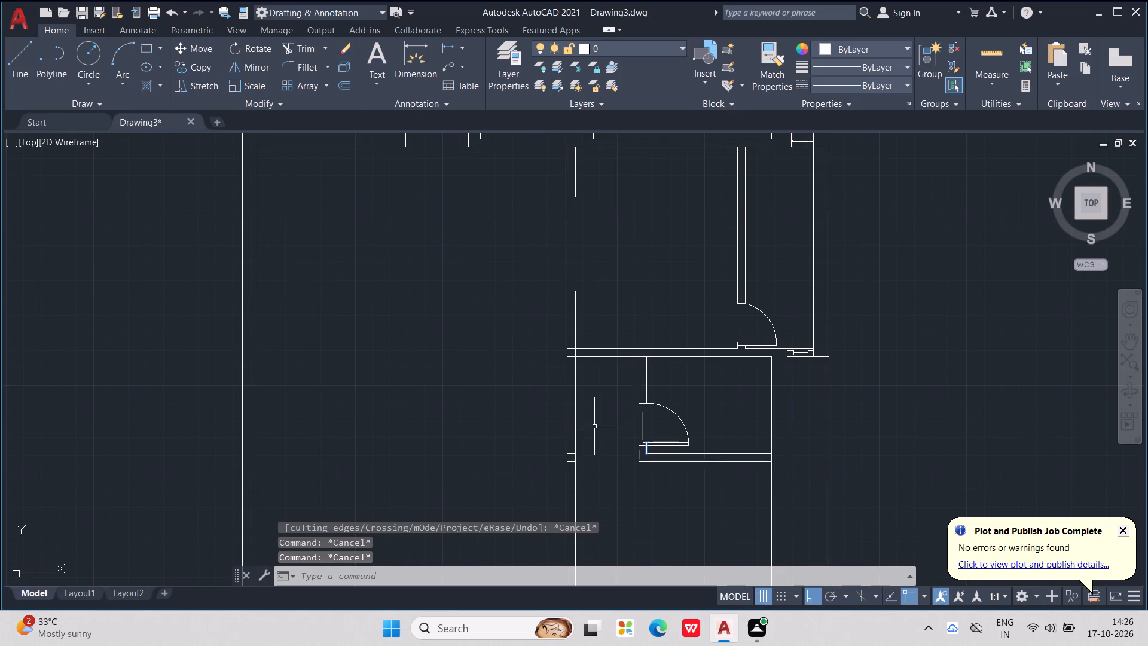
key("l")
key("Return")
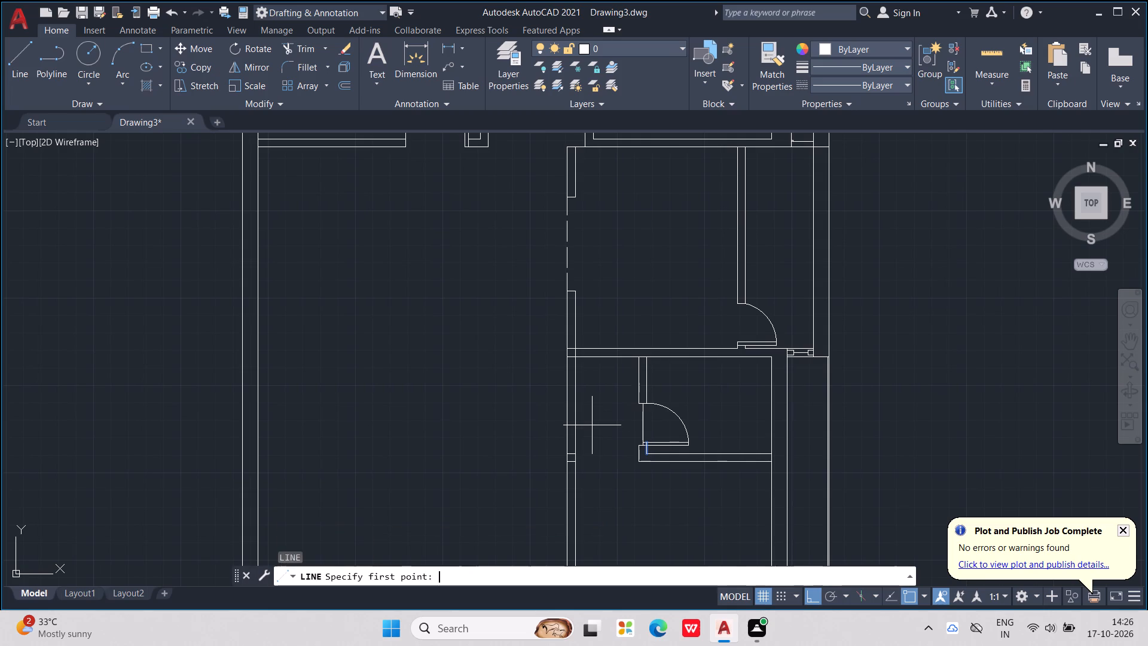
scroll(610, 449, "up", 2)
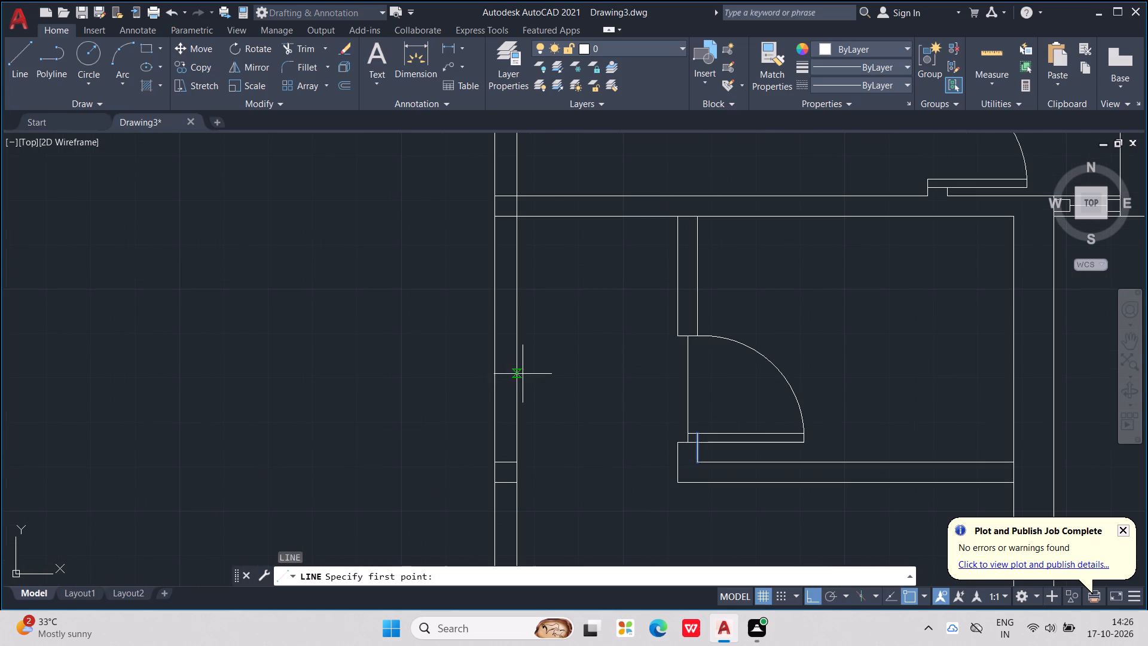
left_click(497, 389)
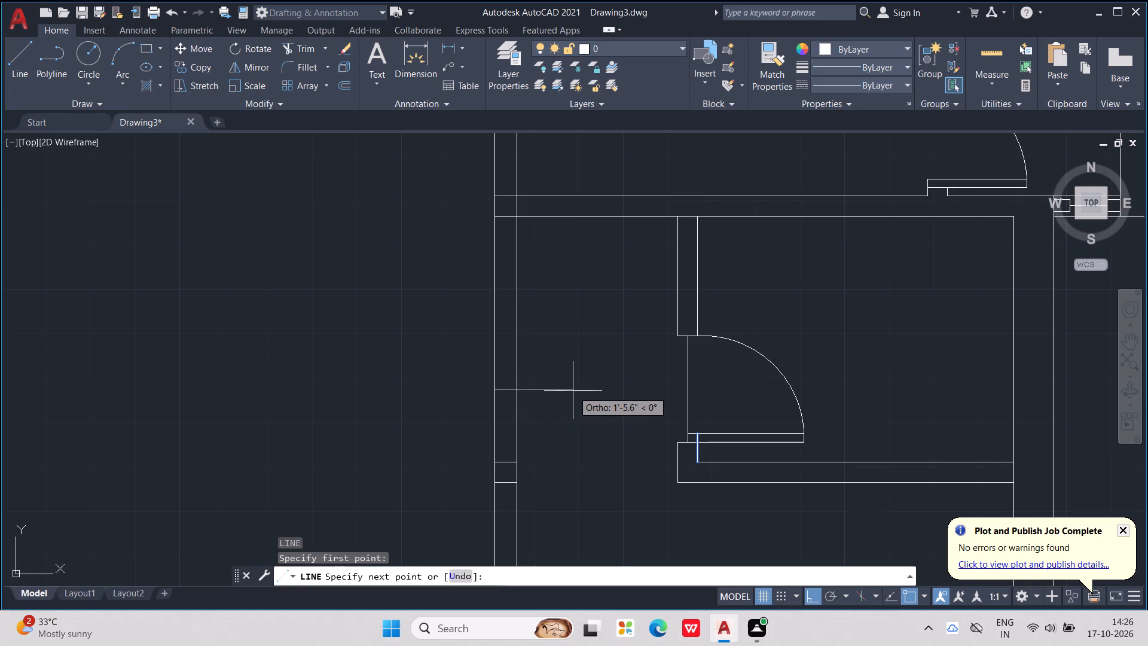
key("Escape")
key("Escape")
Draw a line across the southeast rooms' west wall, continuing into a door leaf 2' long and 2" thick that closes back on the wall's west face.
key("l")
key("Return")
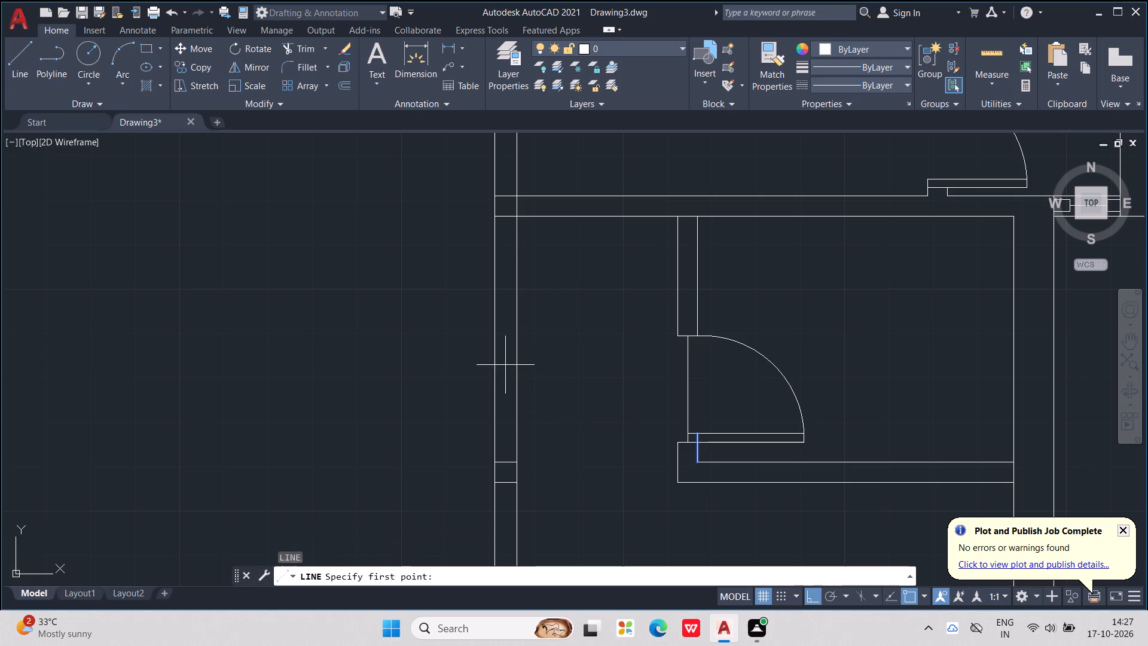
left_click(491, 409)
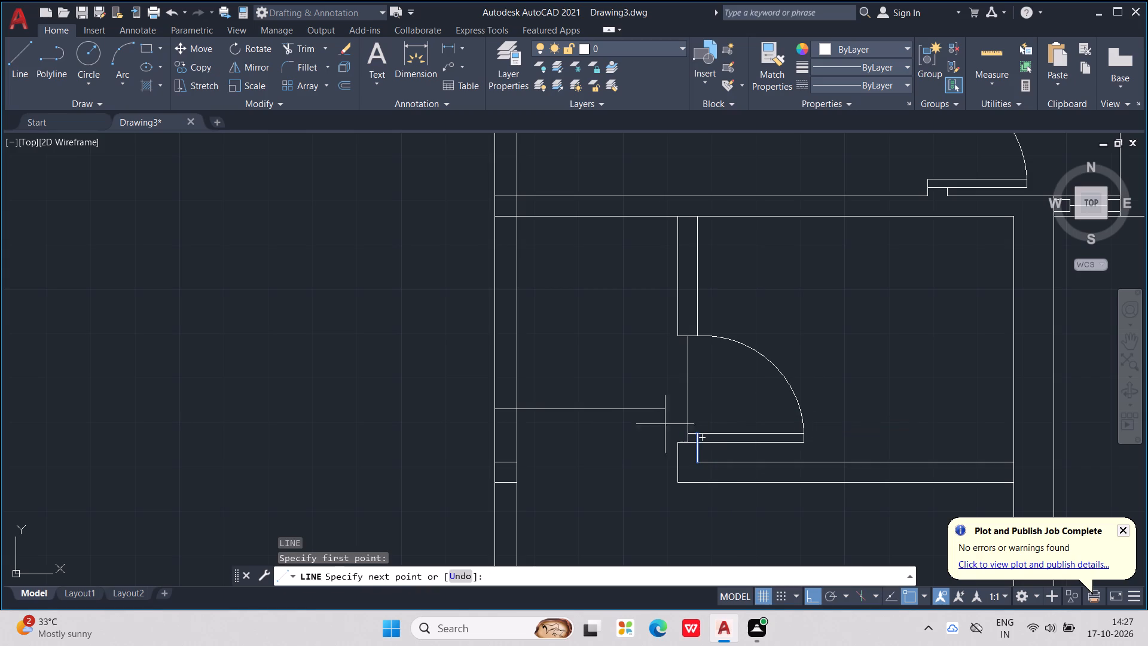
left_click(520, 413)
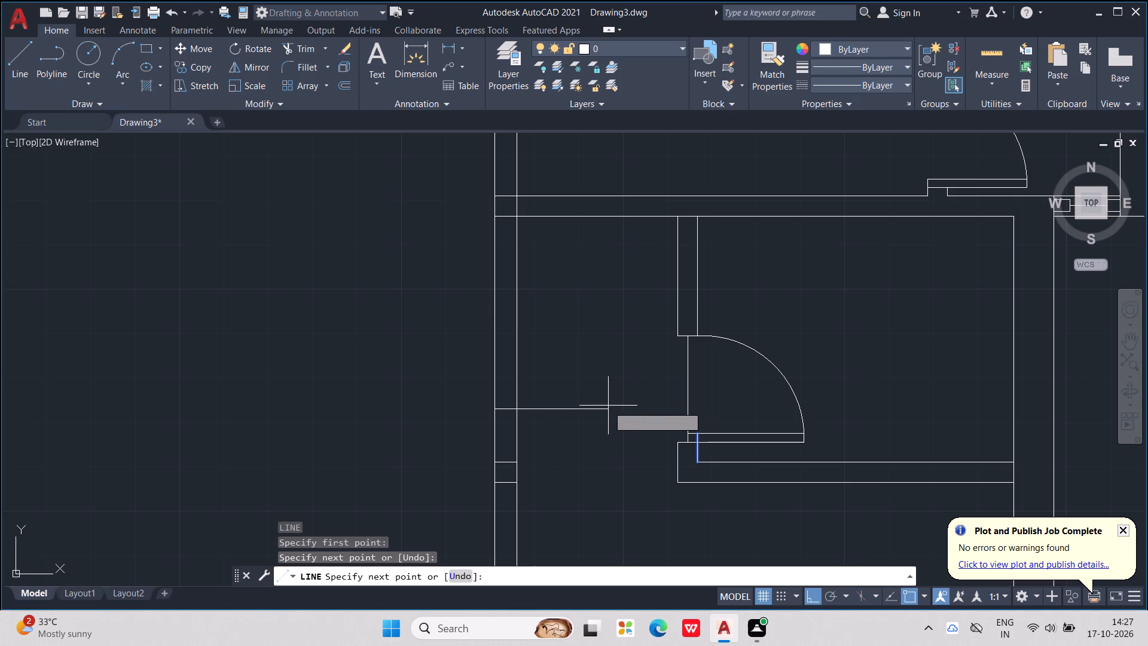
key("2")
key("apostrophe")
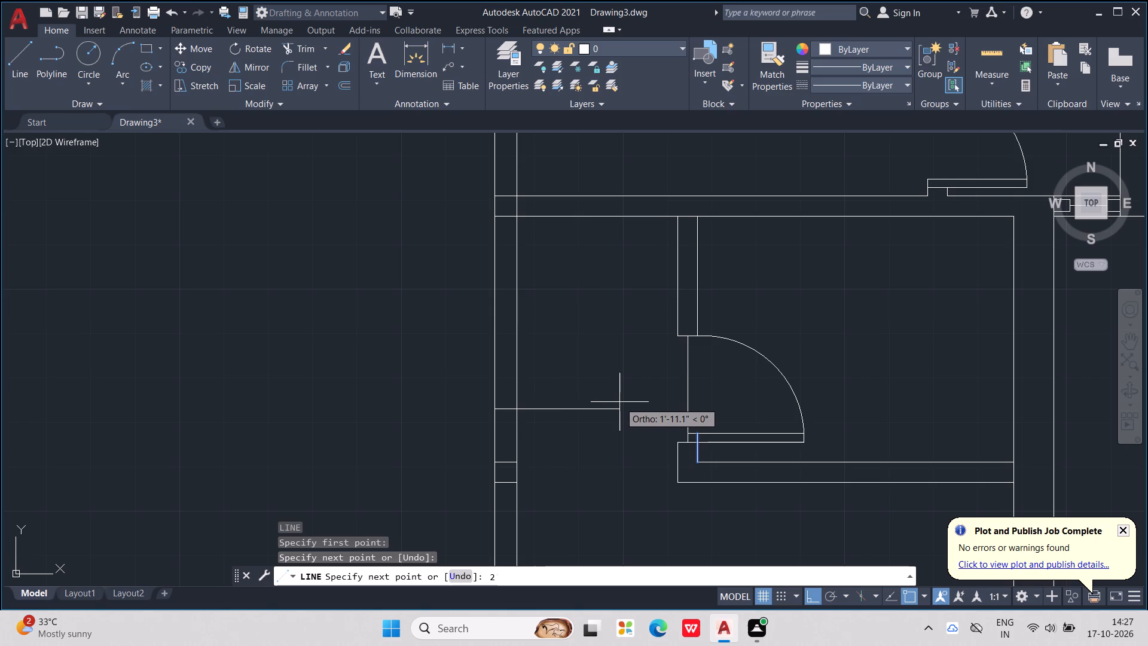
key("Return")
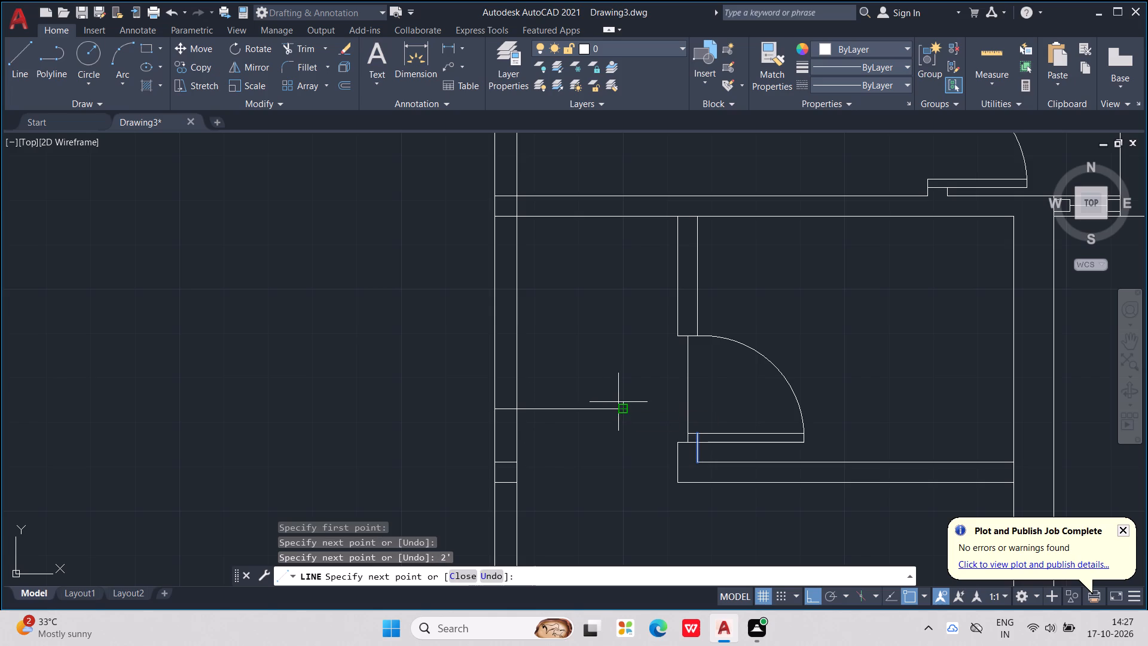
type("2\"")
key("Return")
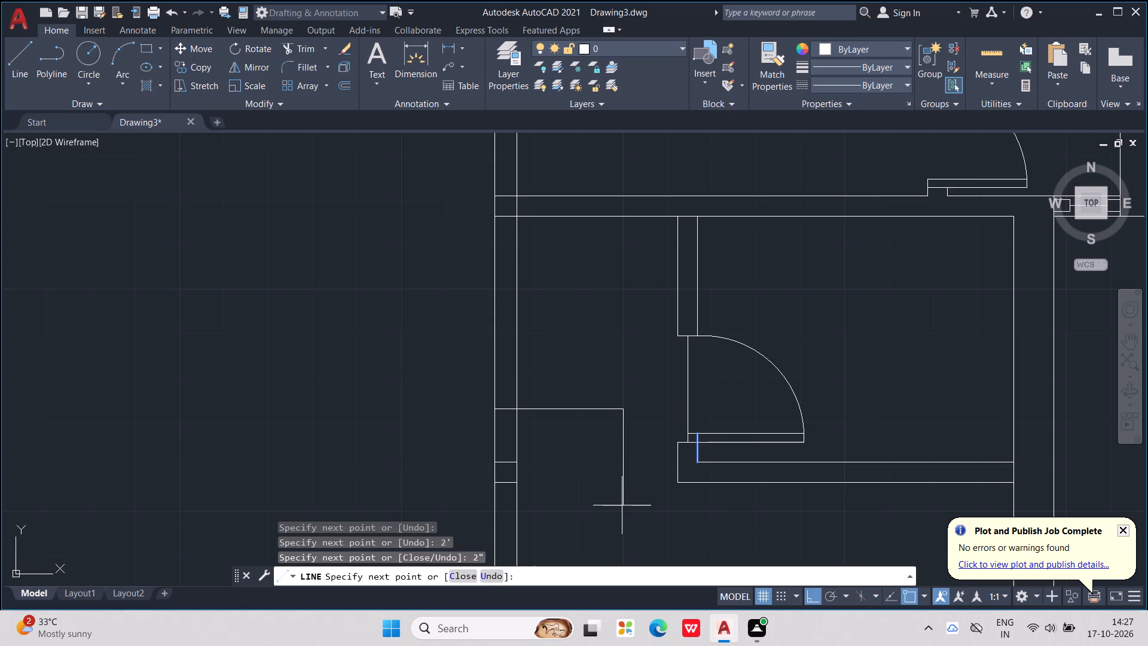
scroll(509, 435, "up", 1)
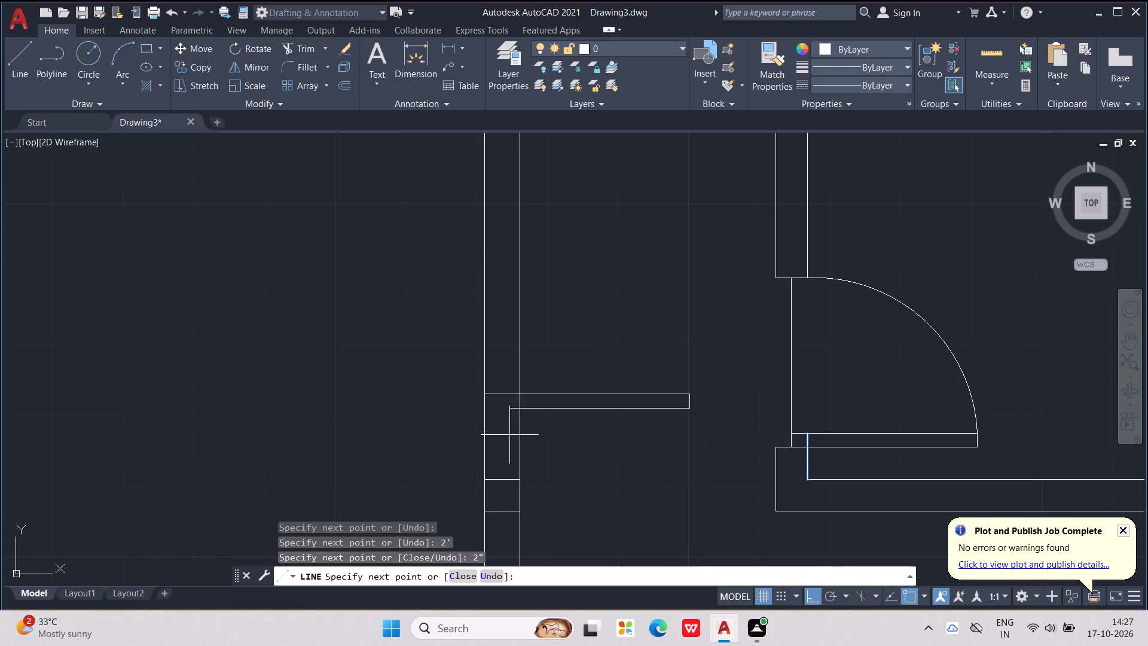
left_click(486, 409)
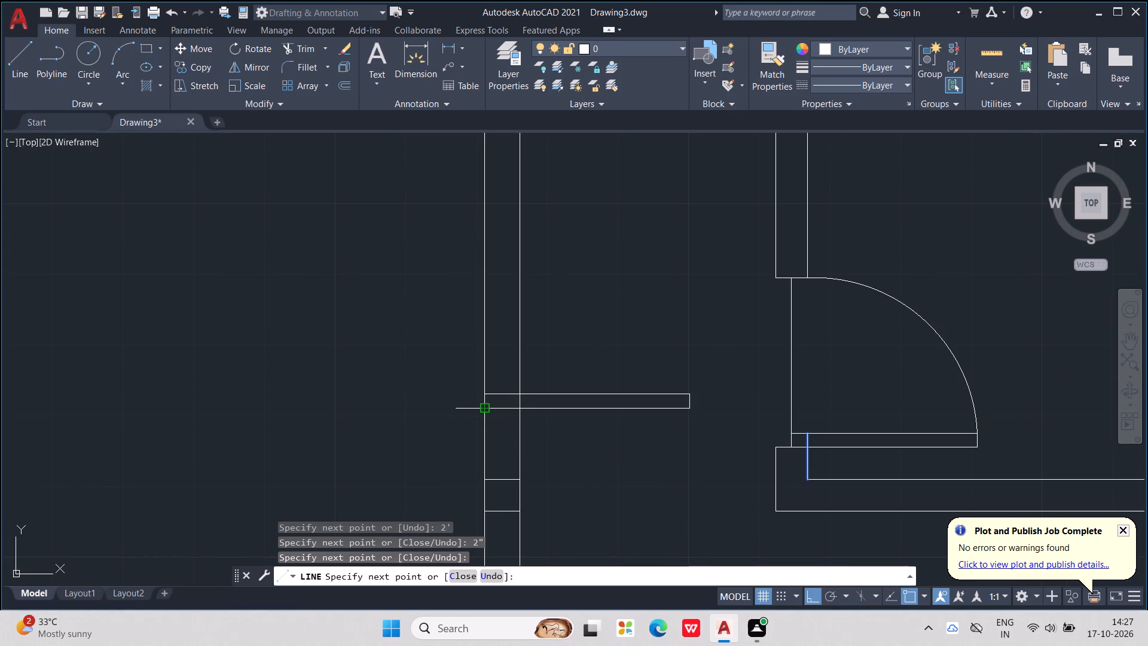
key("Escape")
key("Escape")
key("Escape")
key("Escape")
Delete the two short lines crossing the west wall just south of the new door leaf.
left_click(503, 480)
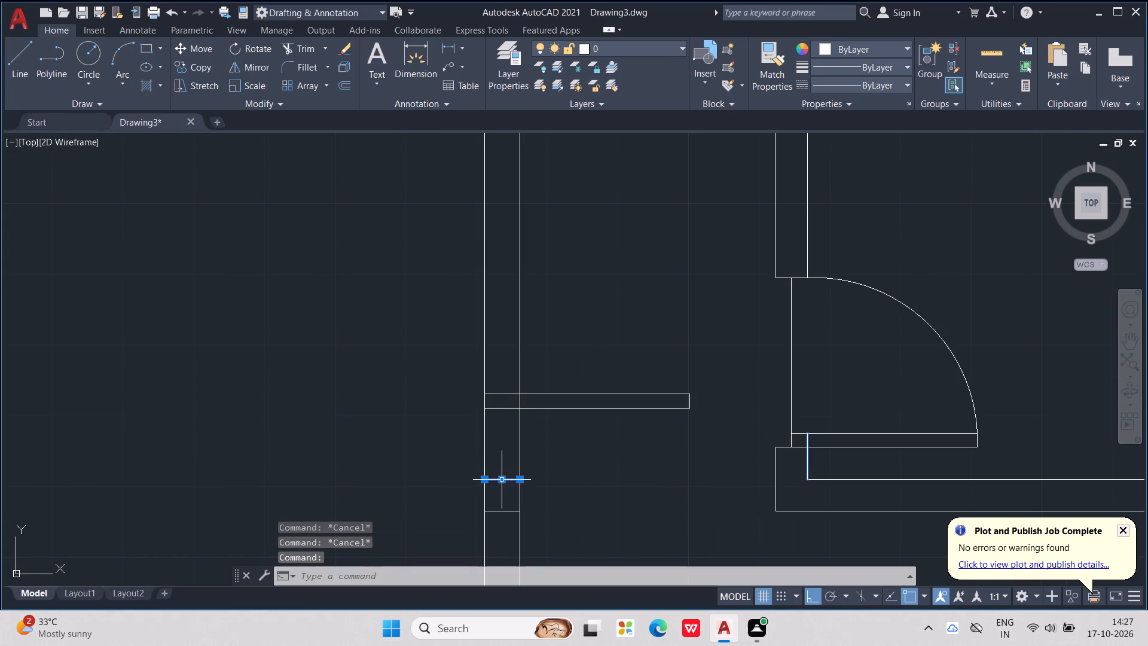
left_click(502, 510)
key("Delete")
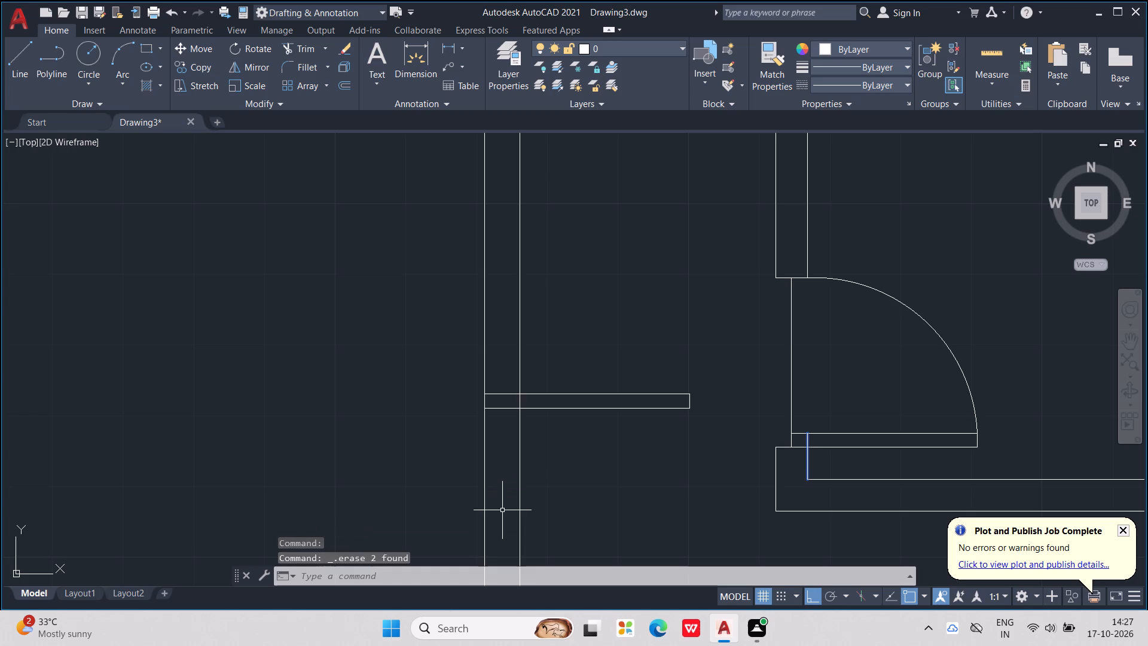
key("Escape")
key("Escape")
key("Escape")
key("Escape")
key("Escape")
key("Escape")
key("Escape")
key("Escape")
key("Escape")
key("Escape")
key("Escape")
key("Escape")
key("Escape")
key("Escape")
key("Escape")
key("Escape")
key("Escape")
key("Escape")
key("Escape")
key("Escape")
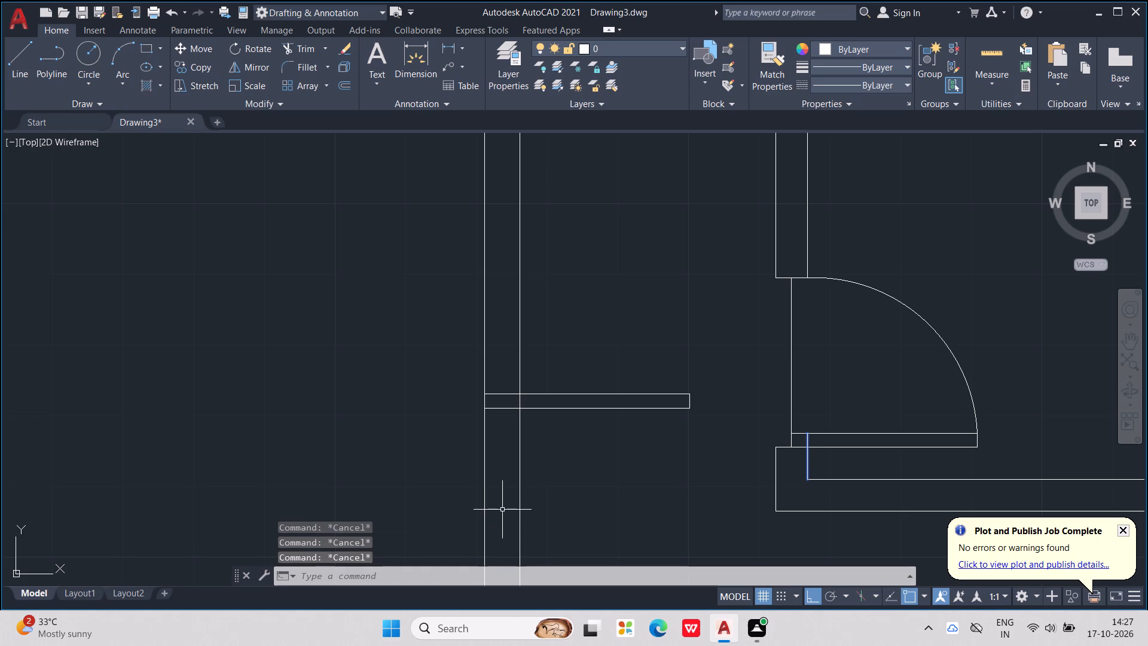
Offset the short line across the wall at the leaf's upper edge 2' south to form the lower jamb.
type("OFF")
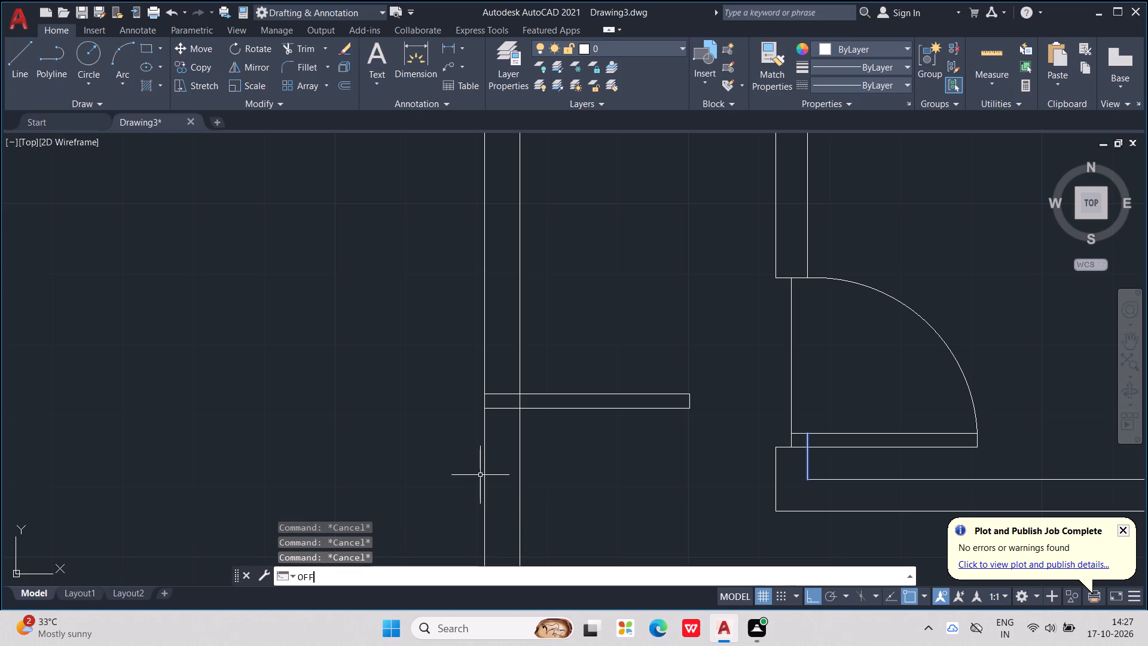
key("Return")
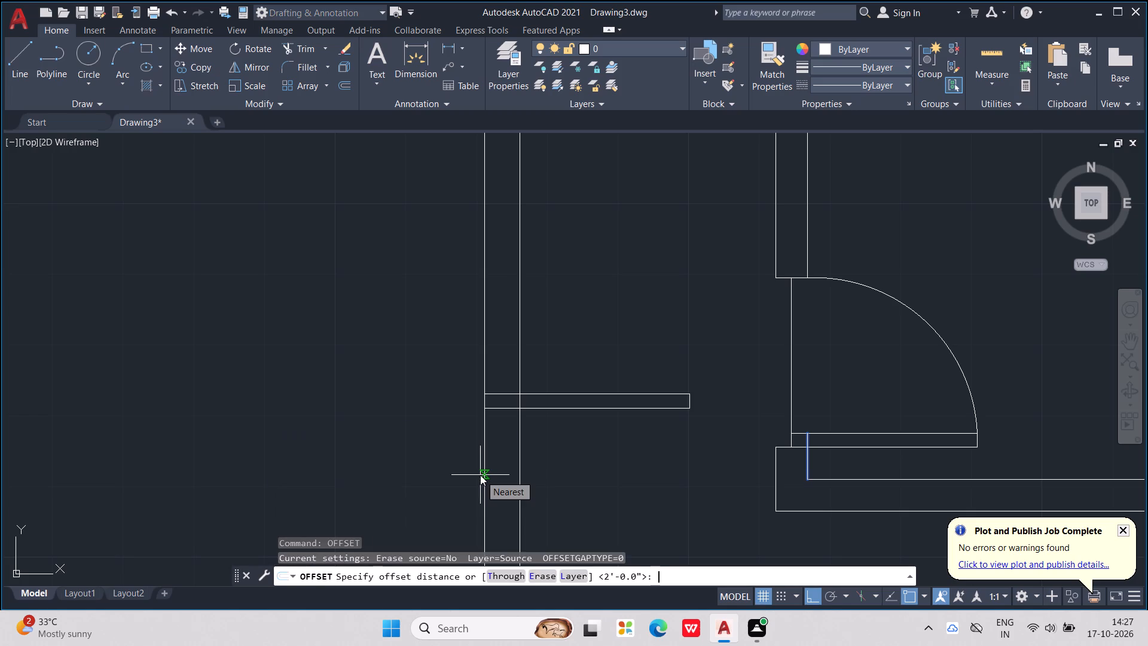
type("2'")
key("Return")
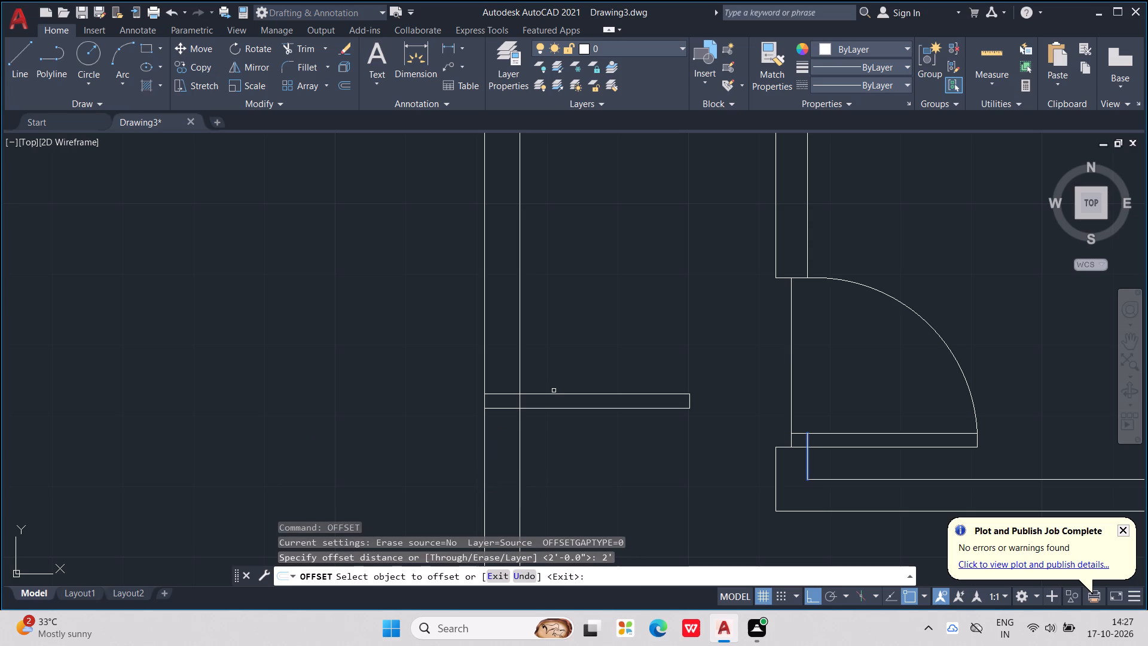
left_click(509, 392)
scroll(524, 447, "down", 3)
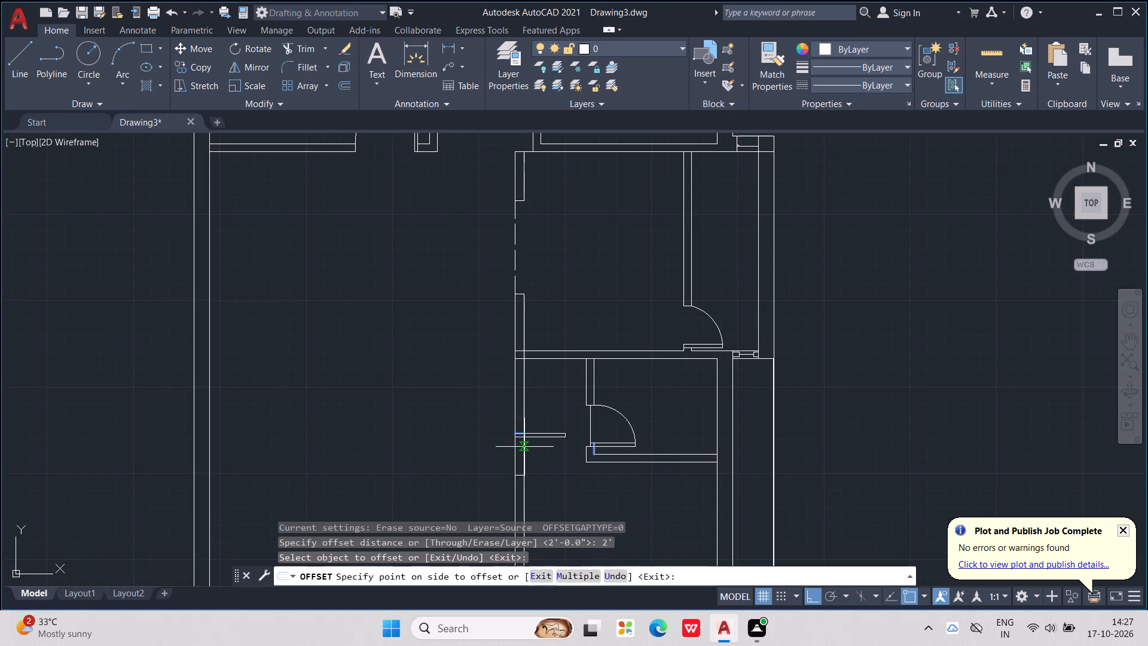
middle_click_drag(529, 443, 539, 422)
left_click(549, 476)
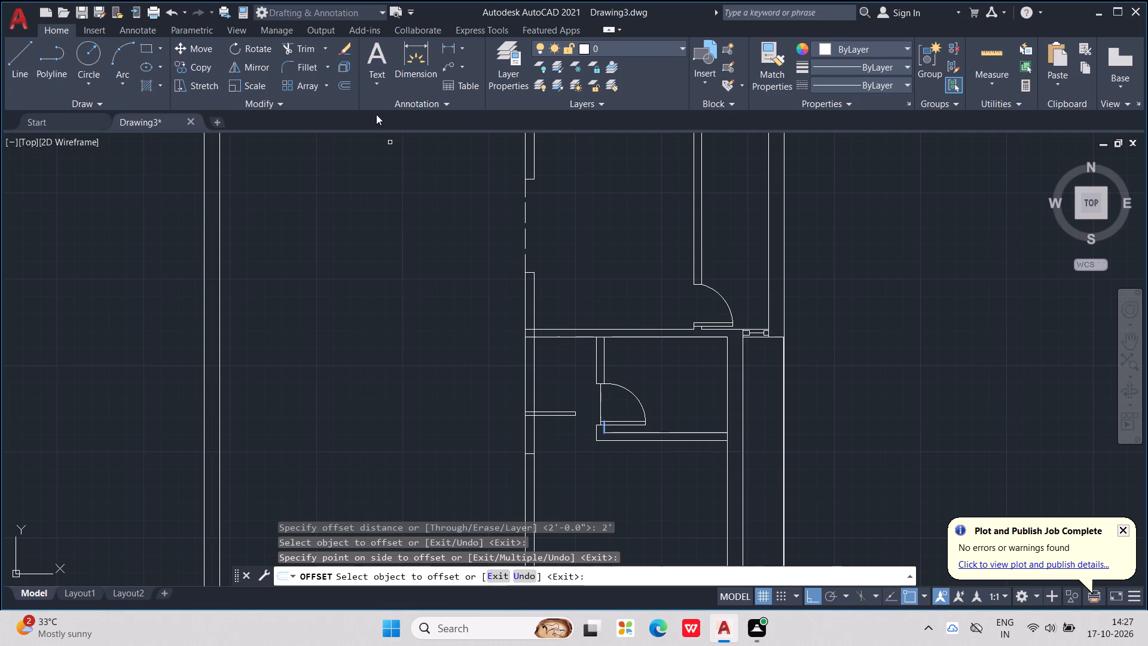
Draw a three-point swing arc from the door leaf's free end through its lower corner to the lower jamb at the wall's east face.
left_click(128, 50)
scroll(568, 395, "up", 2)
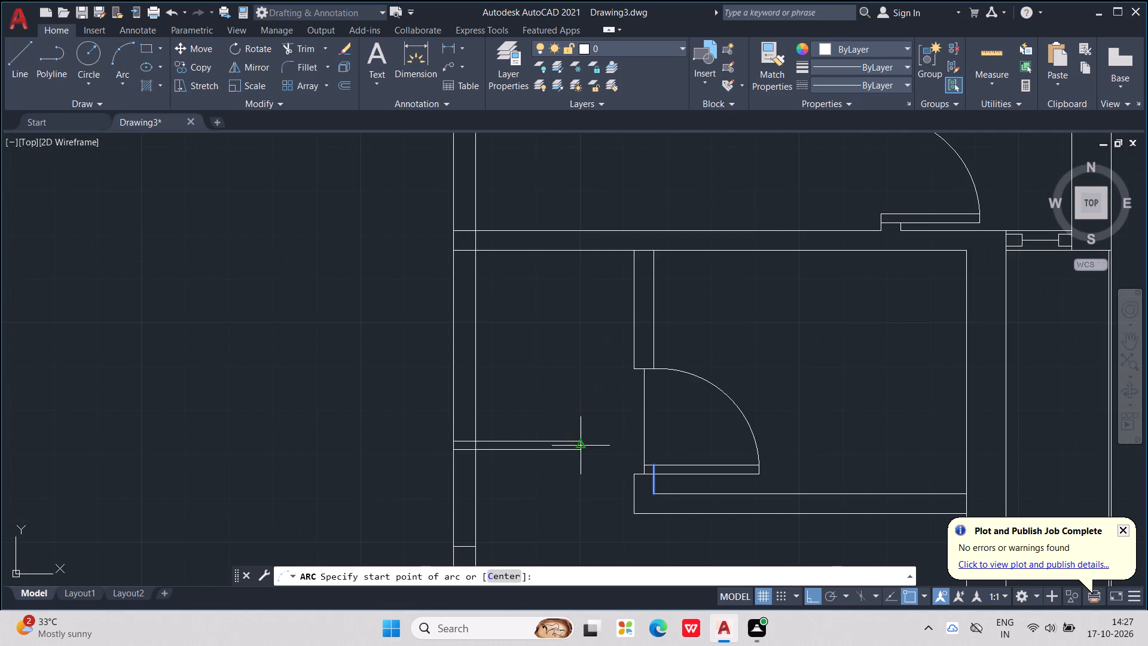
scroll(577, 445, "up", 2)
left_click(577, 434)
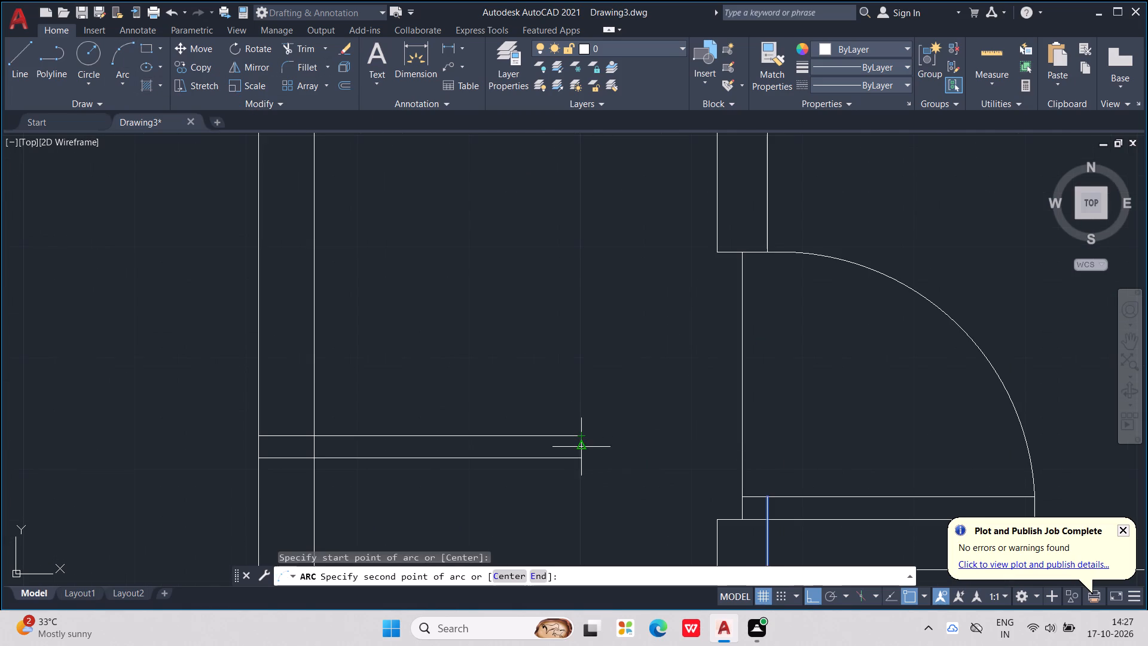
left_click(580, 461)
middle_click_drag(588, 455, 677, 354)
scroll(588, 455, "down", 1)
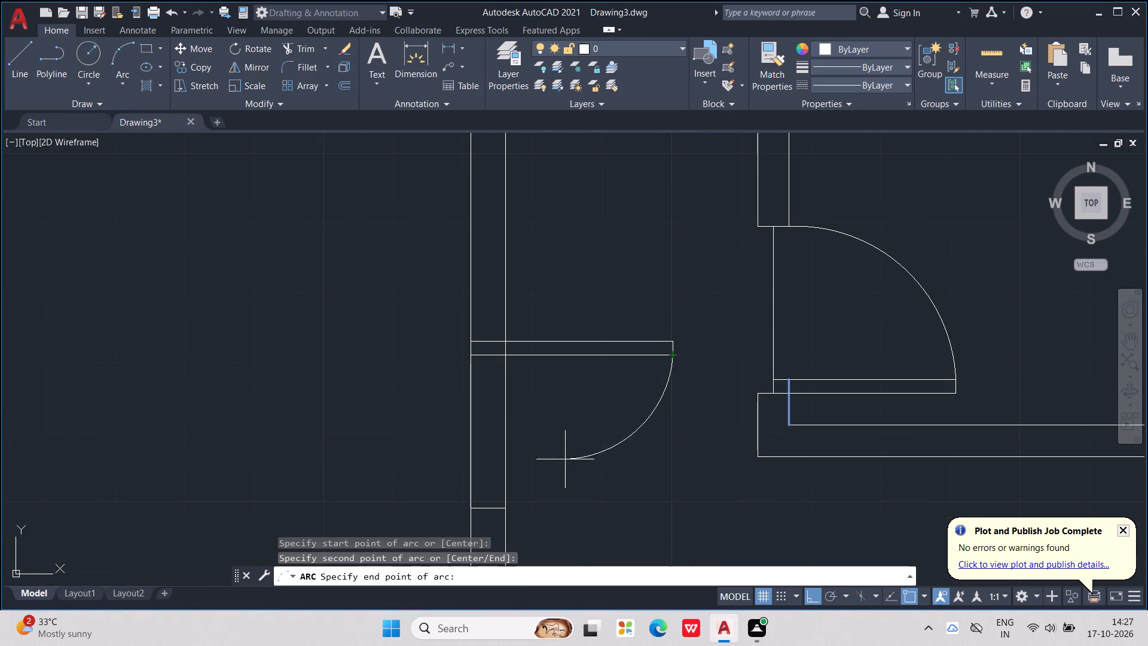
left_click(508, 512)
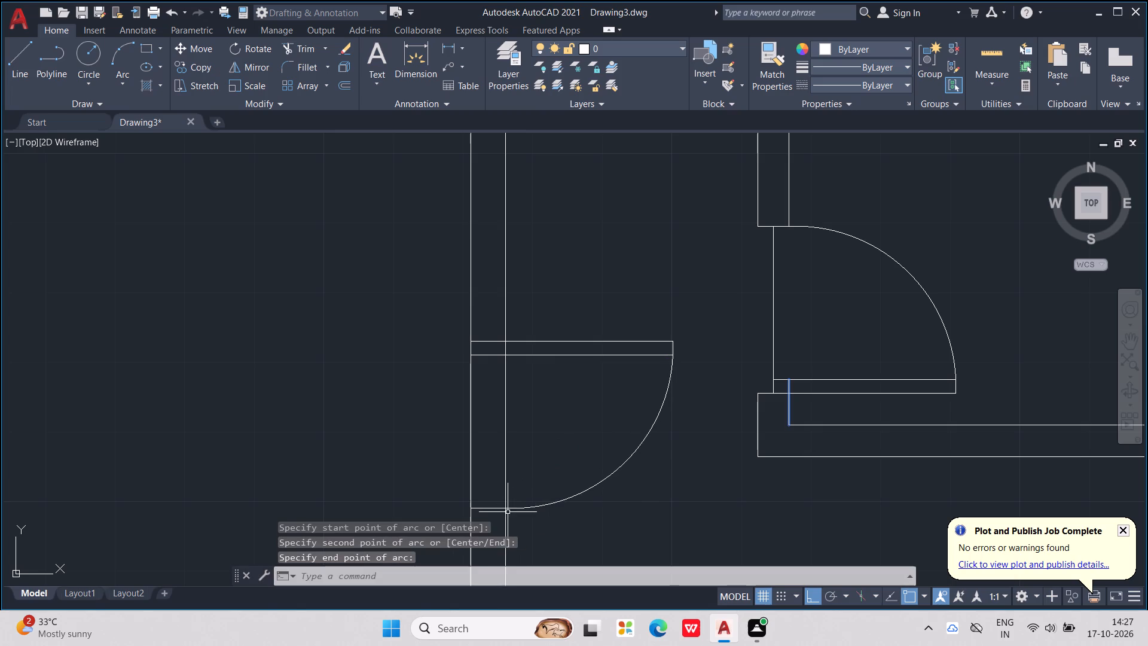
key("Escape")
key("Escape")
key("Escape")
key("Escape")
key("Escape")
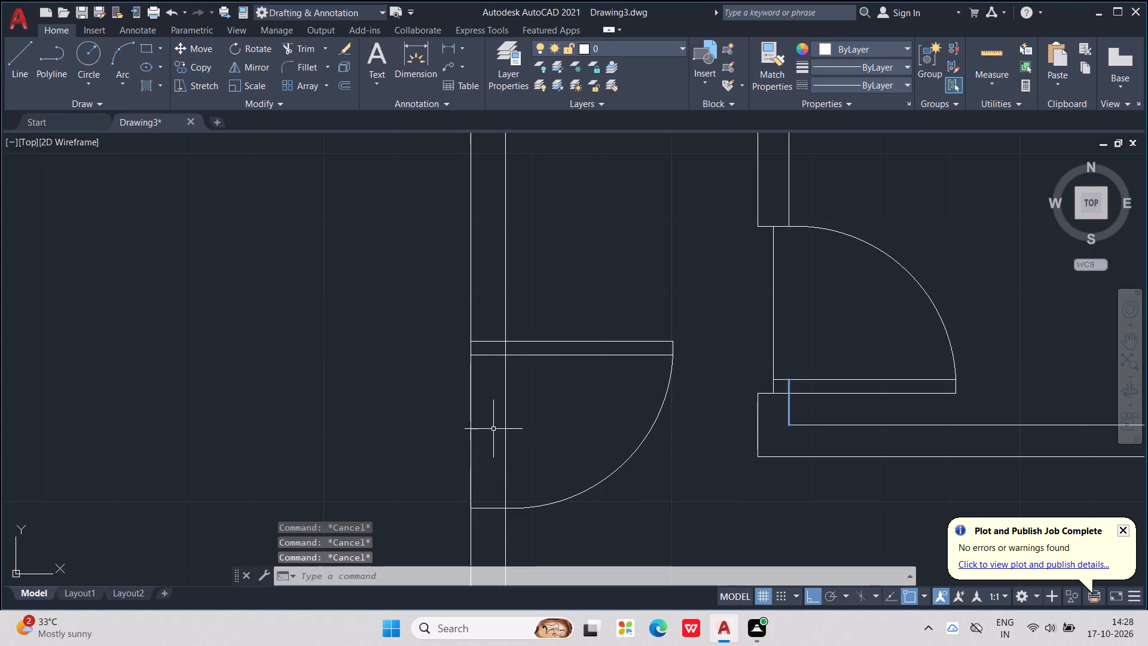
Draw a vertical line from the midpoint of the lower jamb up to the door leaf's lower line.
key("l")
key("Return")
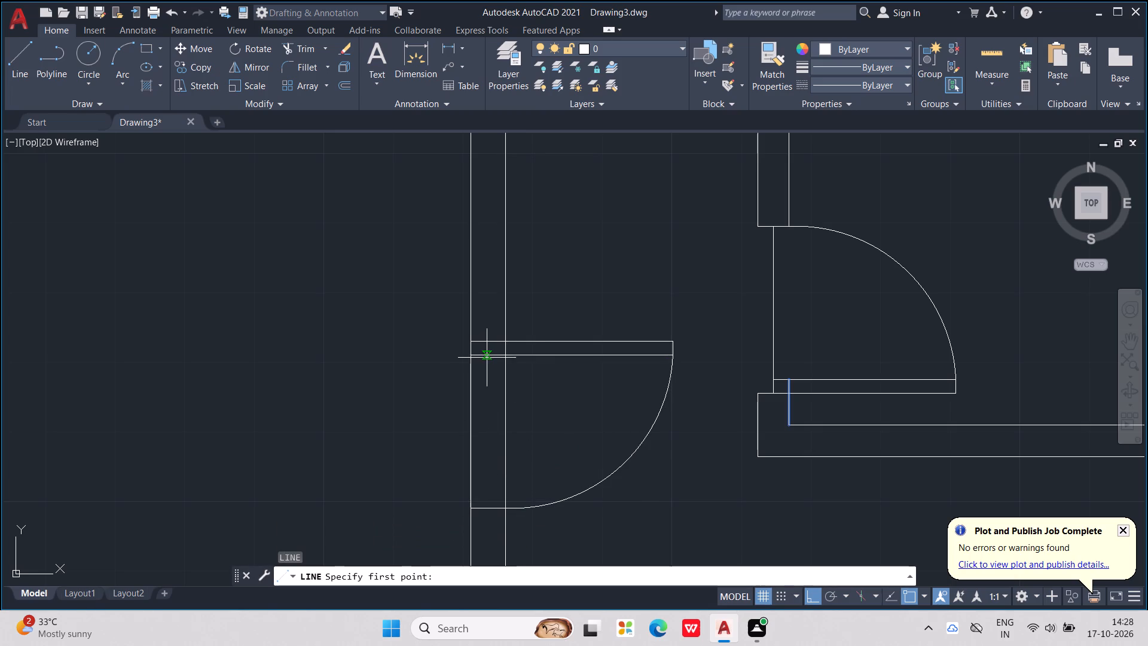
scroll(490, 356, "up", 2)
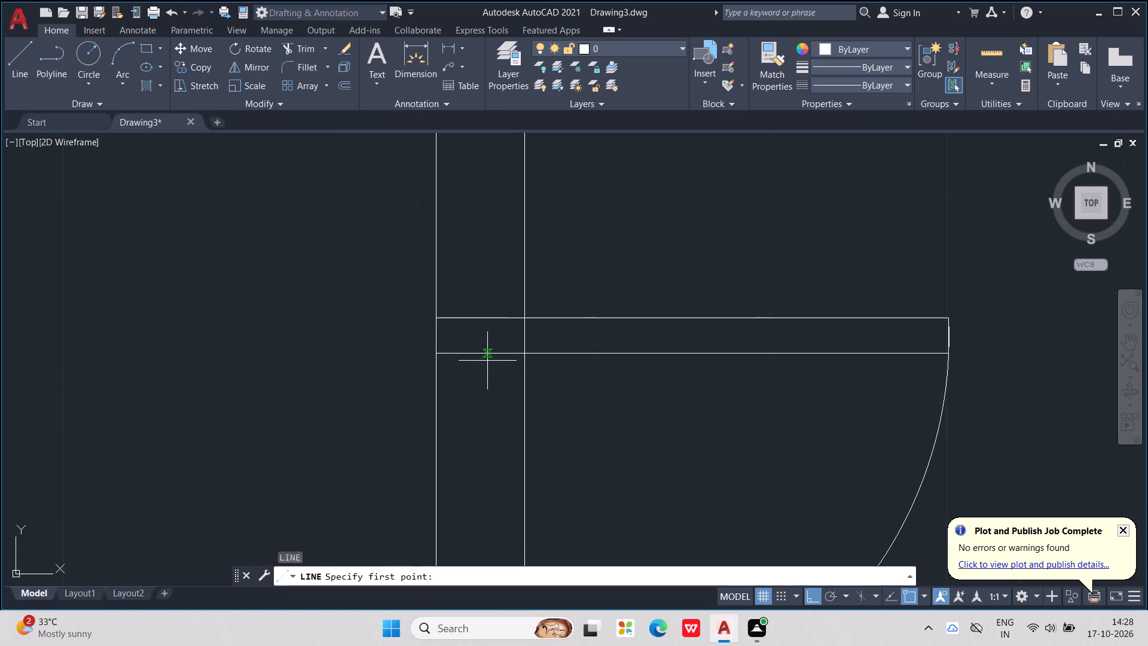
scroll(487, 362, "down", 3)
left_click(487, 458)
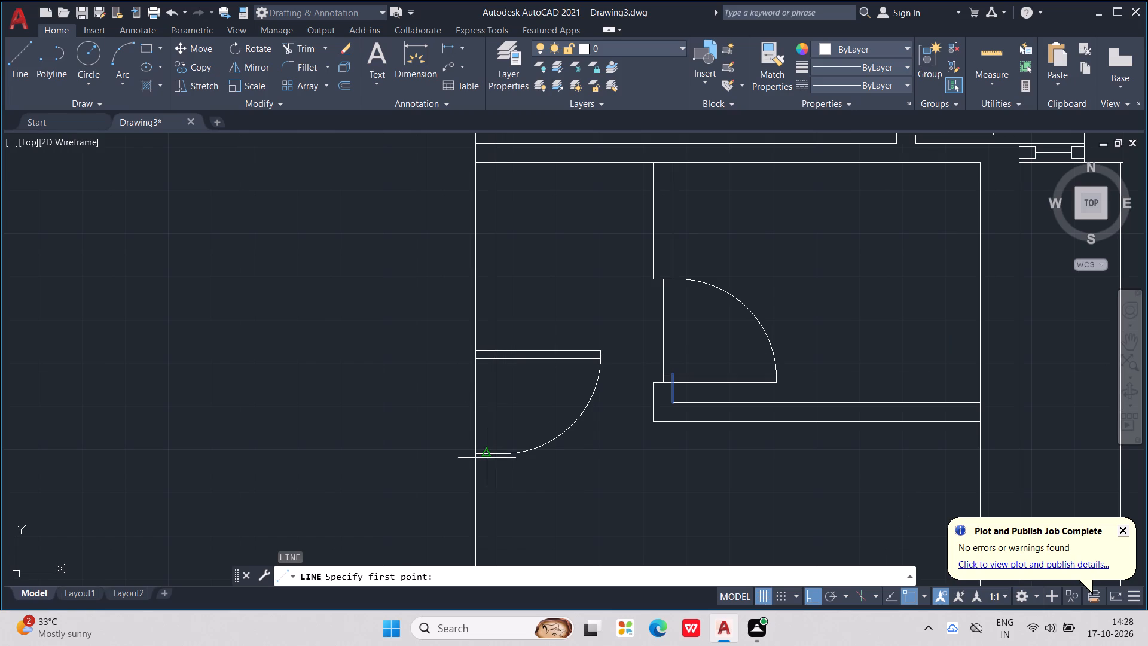
scroll(484, 369, "up", 2)
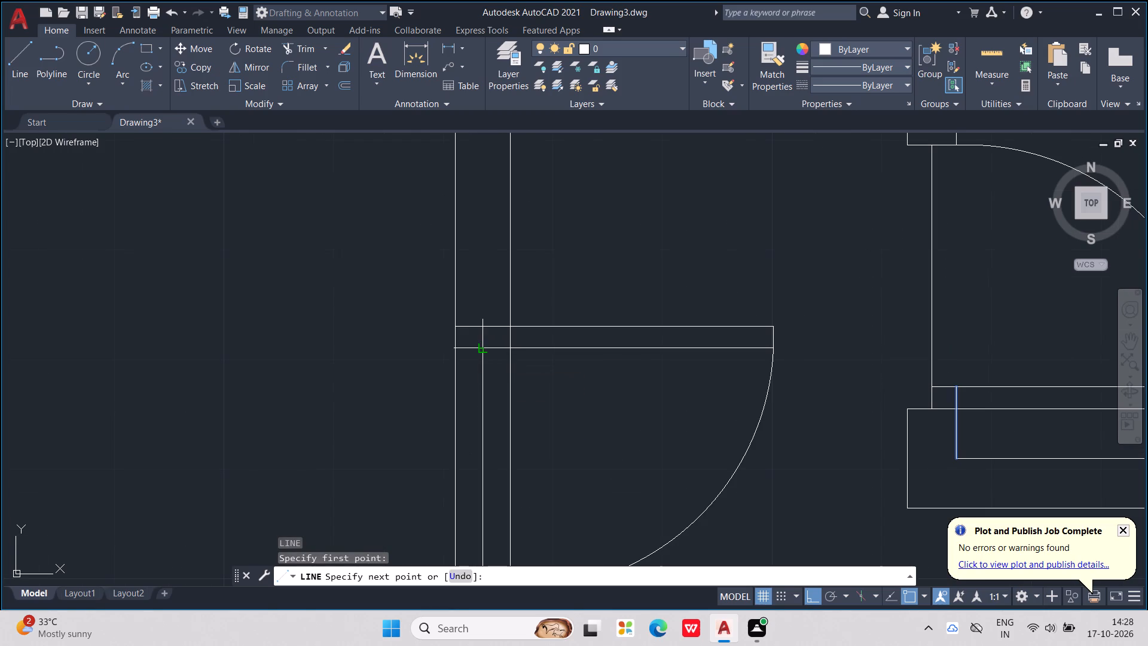
left_click(486, 346)
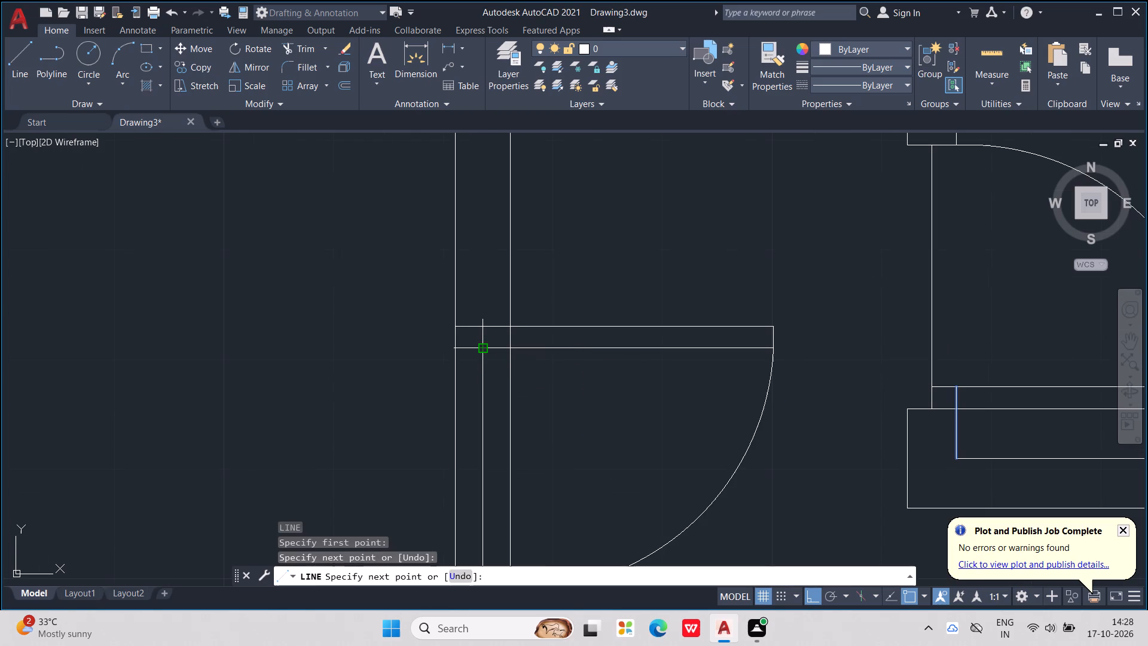
key("Escape")
key("Escape")
key("Escape")
key("Escape")
key("Escape")
Trim both faces of the west wall across the new door opening between the leaf and the lower jamb.
type("TR")
key("Return")
left_click(510, 391)
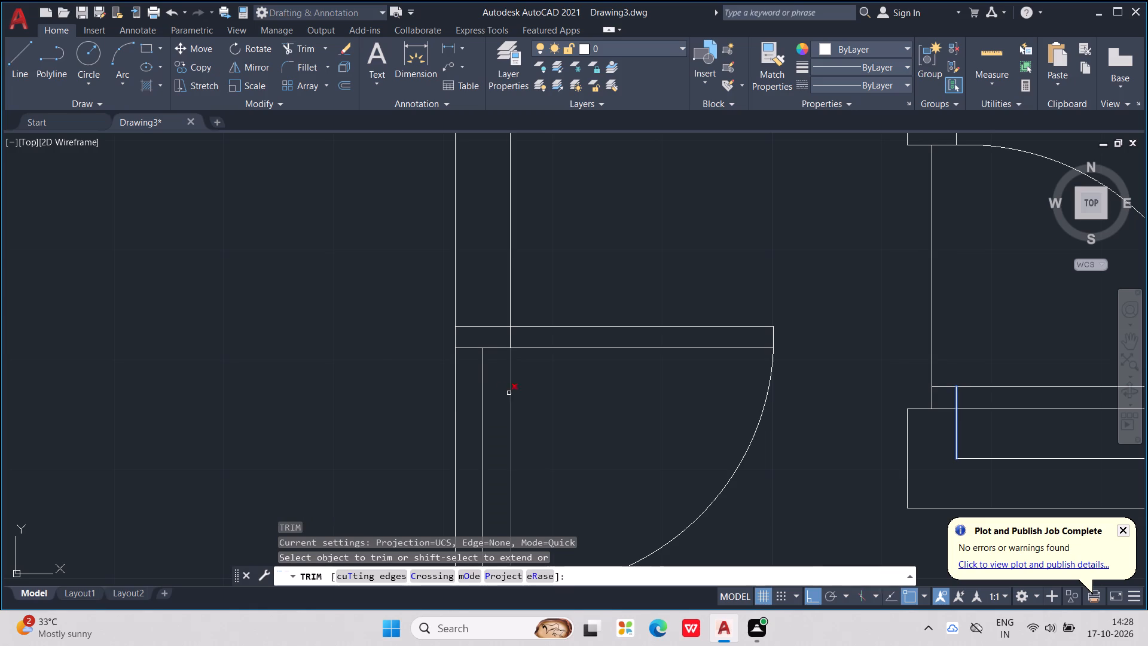
scroll(484, 401, "down", 2)
left_click(474, 429)
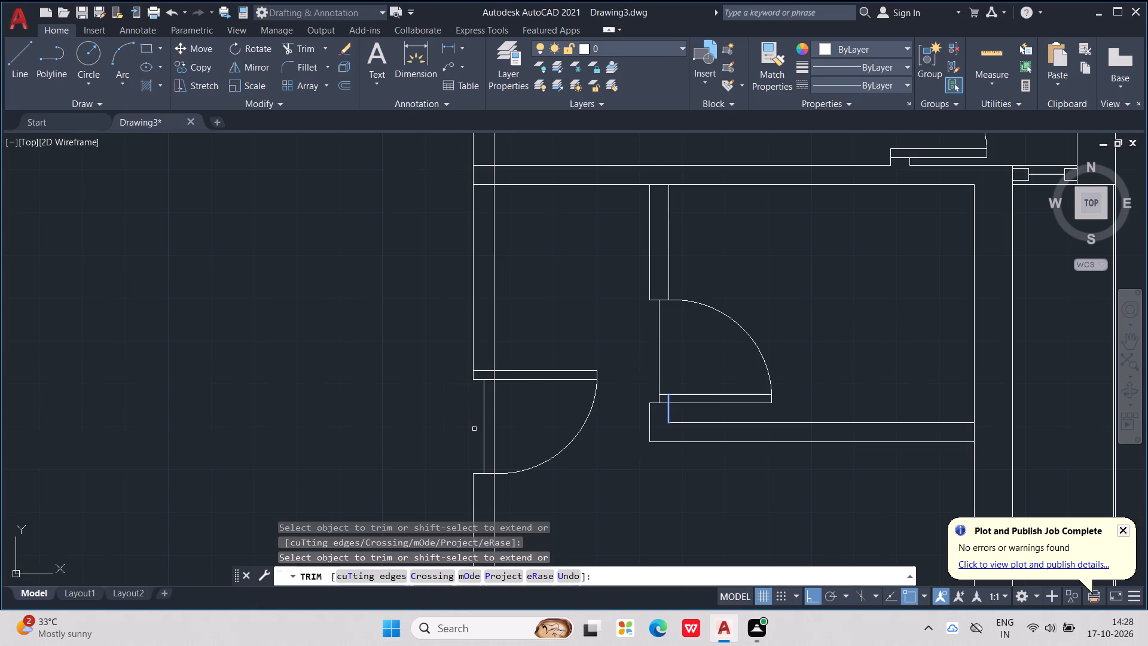
left_click_drag(498, 409, 491, 422)
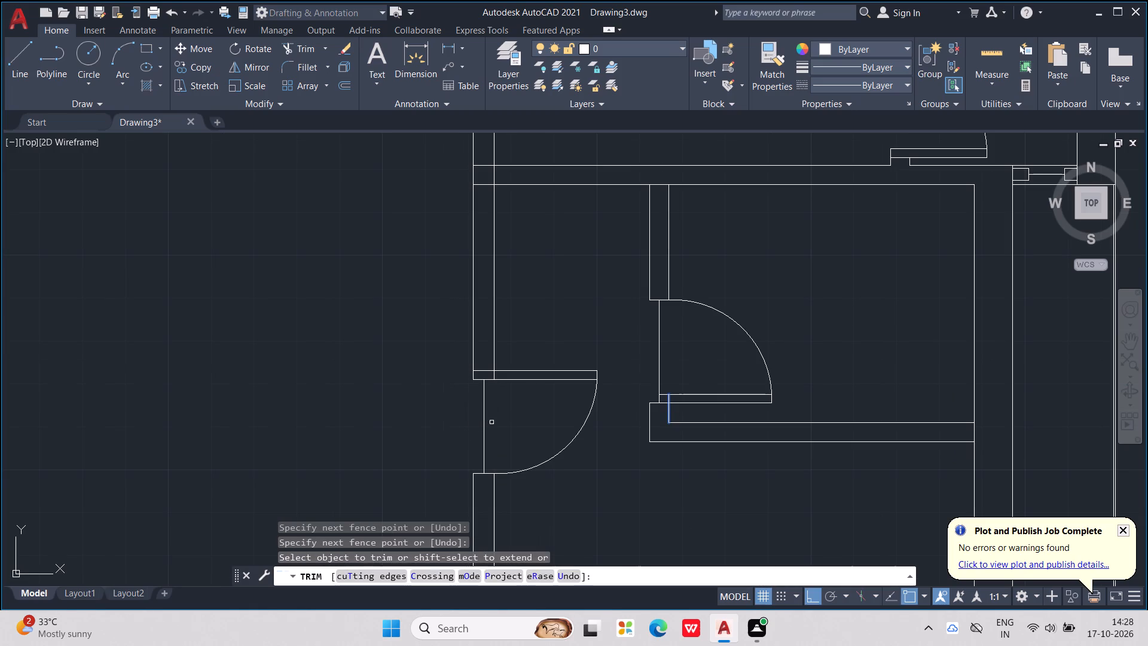
scroll(559, 430, "down", 2)
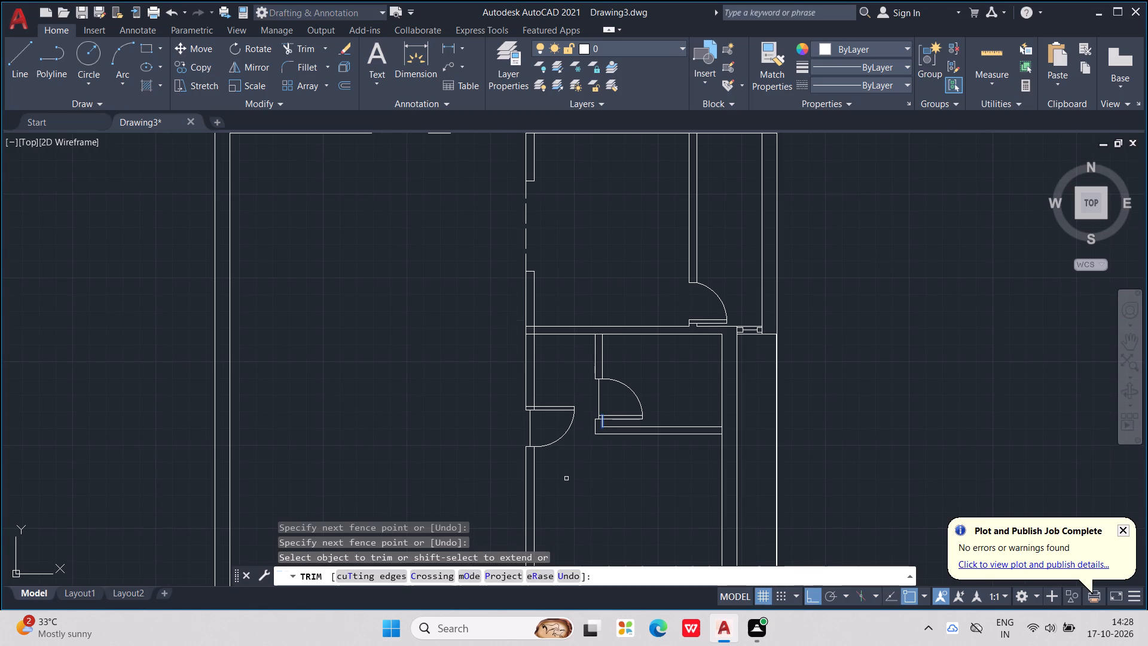
key("Escape")
key("Escape")
key("Escape")
key("Escape")
key("Escape")
key("Escape")
key("Escape")
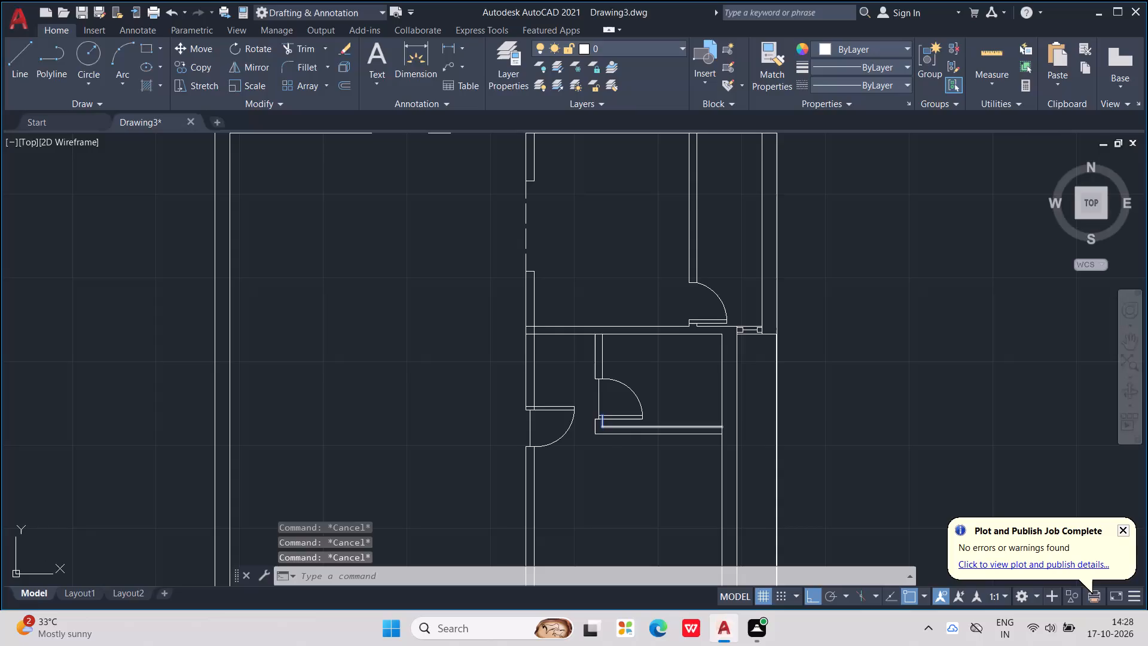
key("Escape")
key("Escape")
key("Escape")
key("Escape")
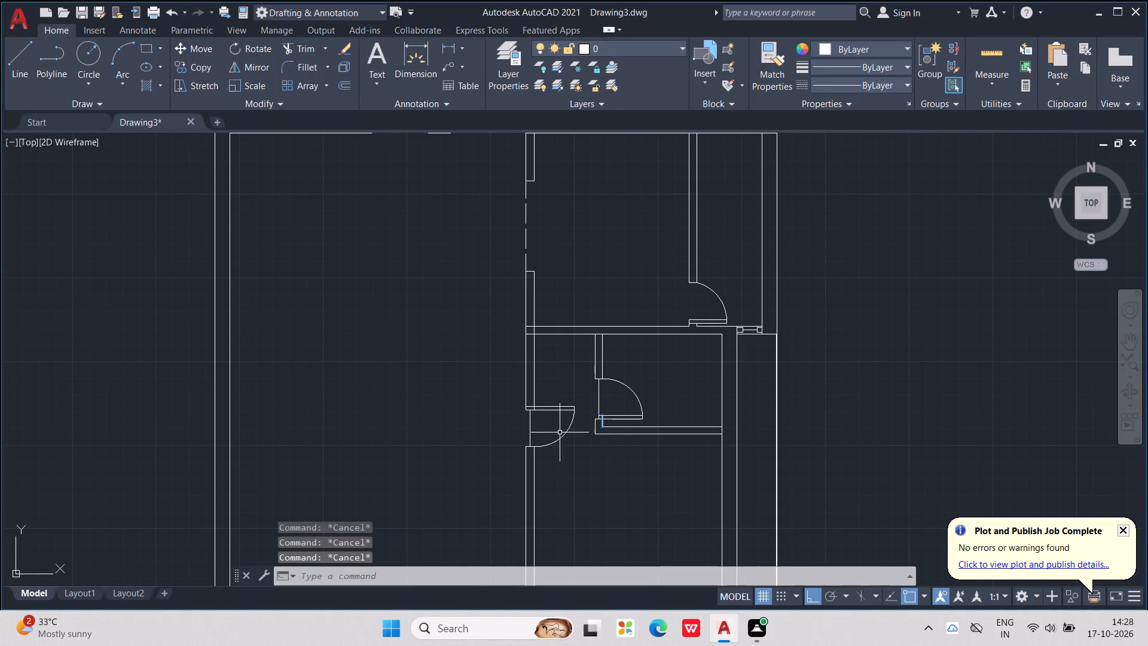
key("Escape")
Trim away the west-wall door leaf's upper line where it crosses the wall thickness.
scroll(540, 404, "up", 2)
key("Escape")
key("Escape")
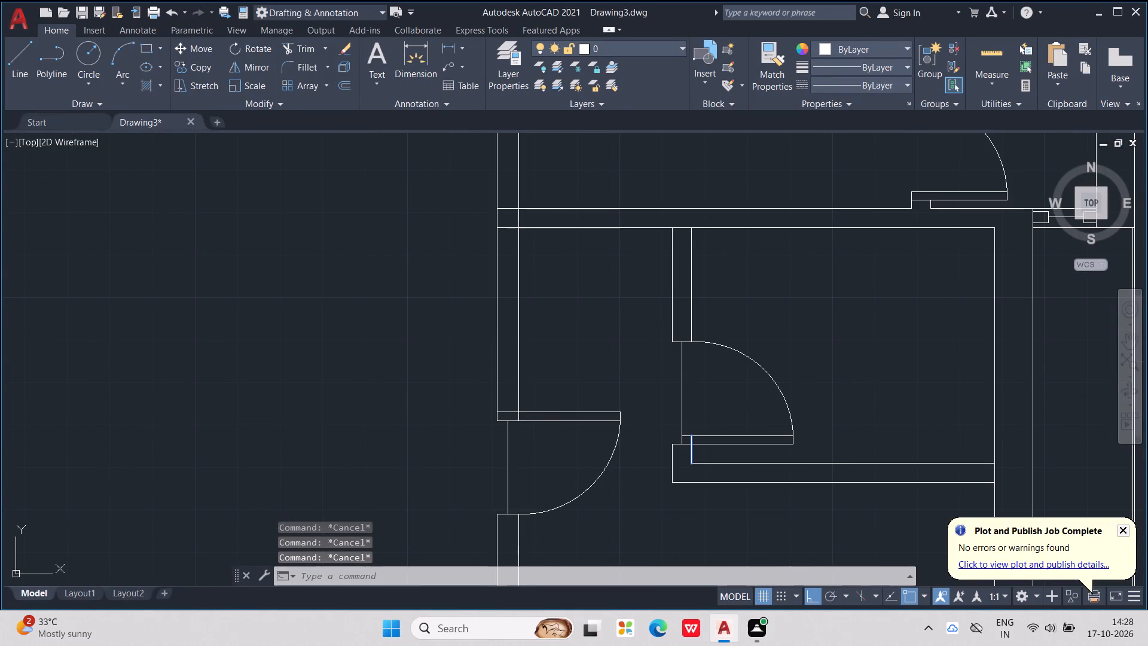
type("TR")
key("Return")
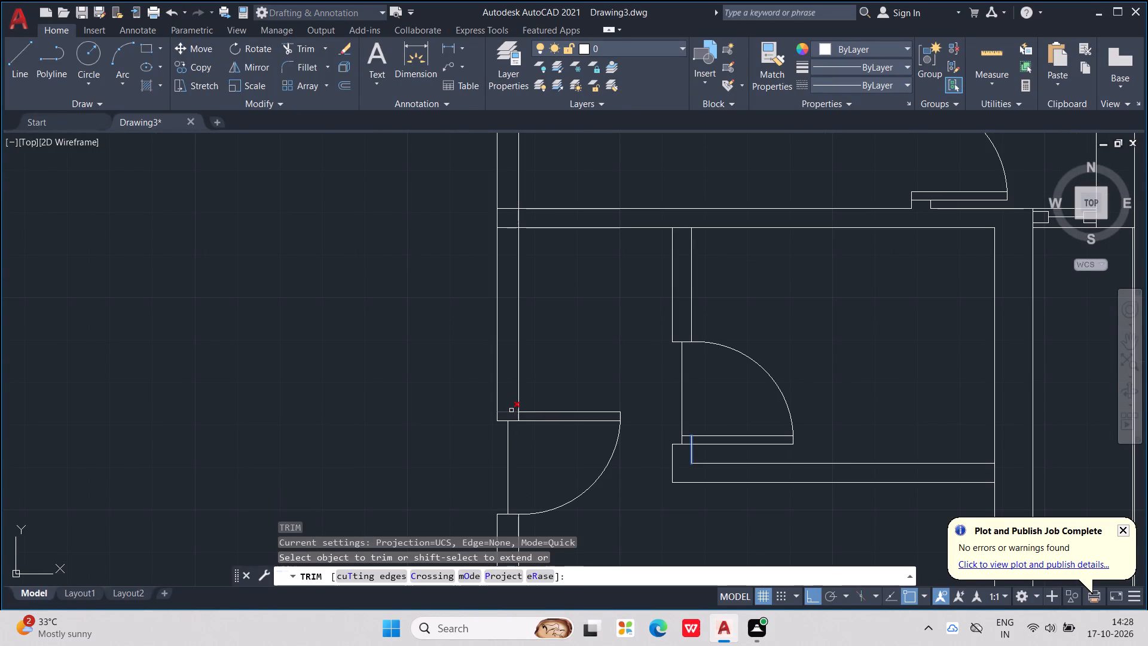
left_click(511, 410)
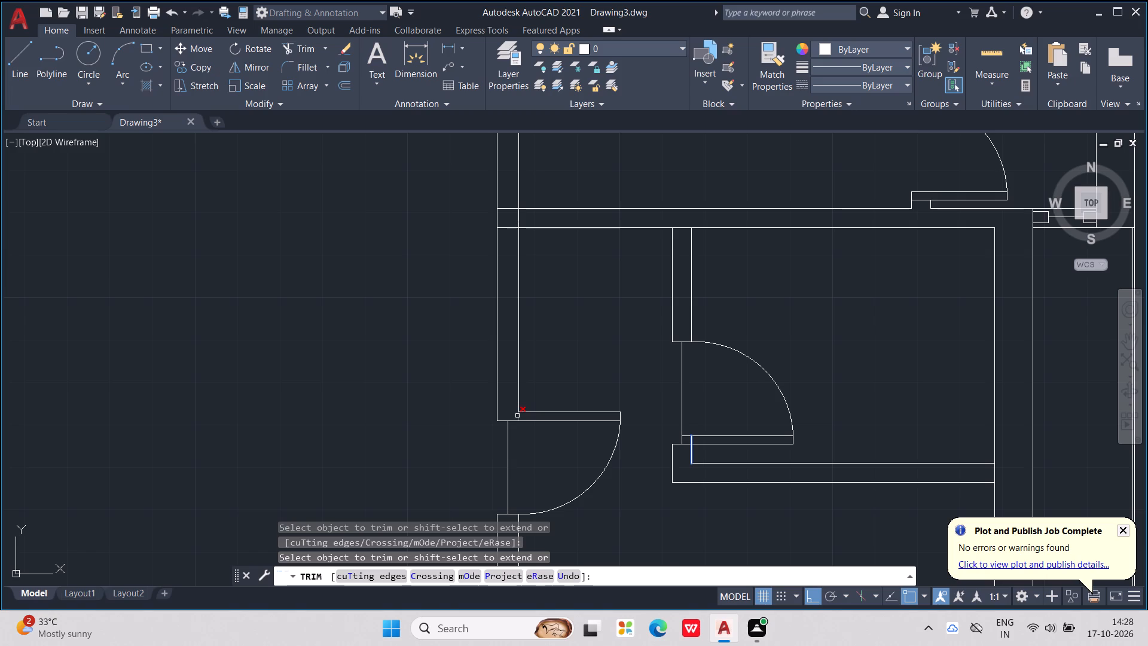
middle_click_drag(535, 413, 506, 385)
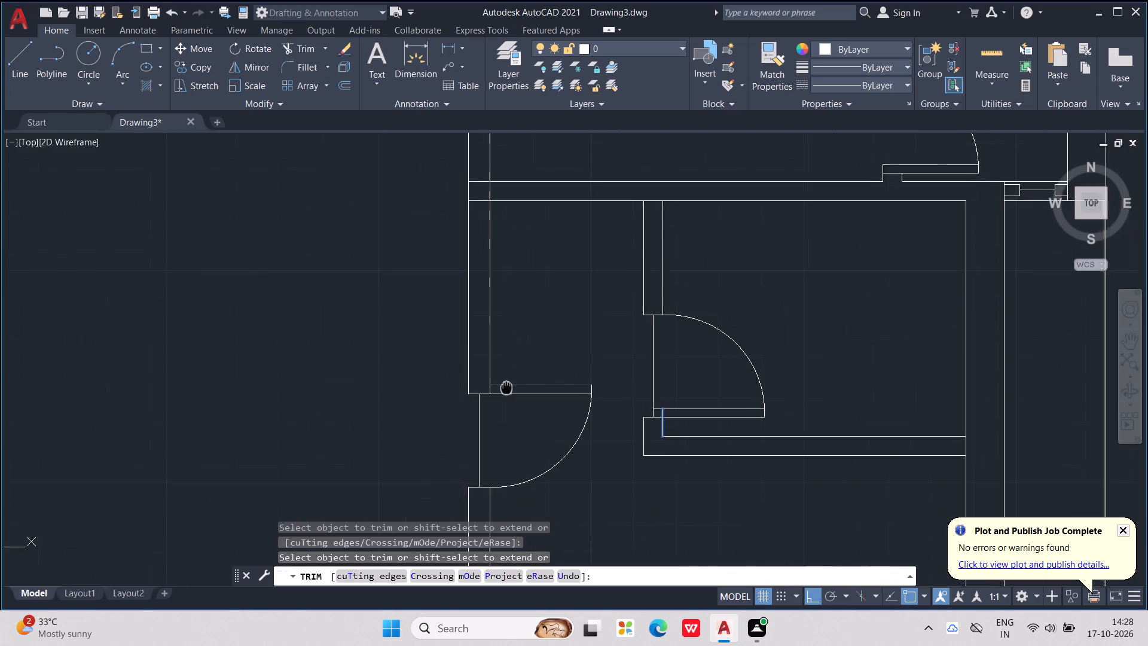
middle_click_drag(506, 385, 484, 367)
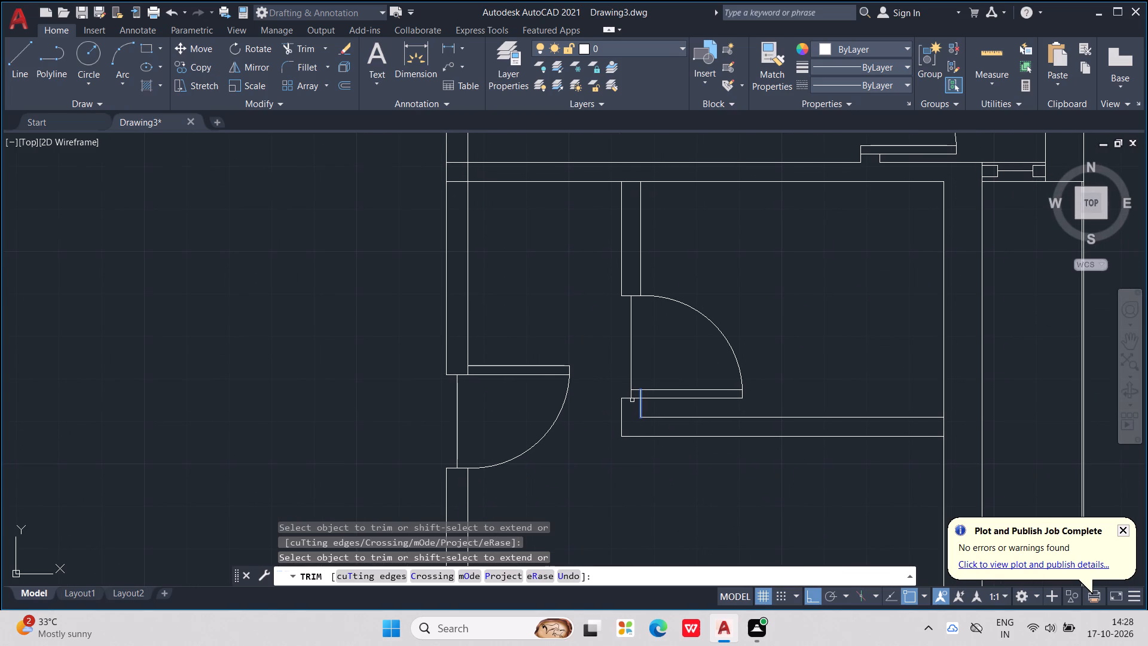
scroll(642, 395, "up", 1)
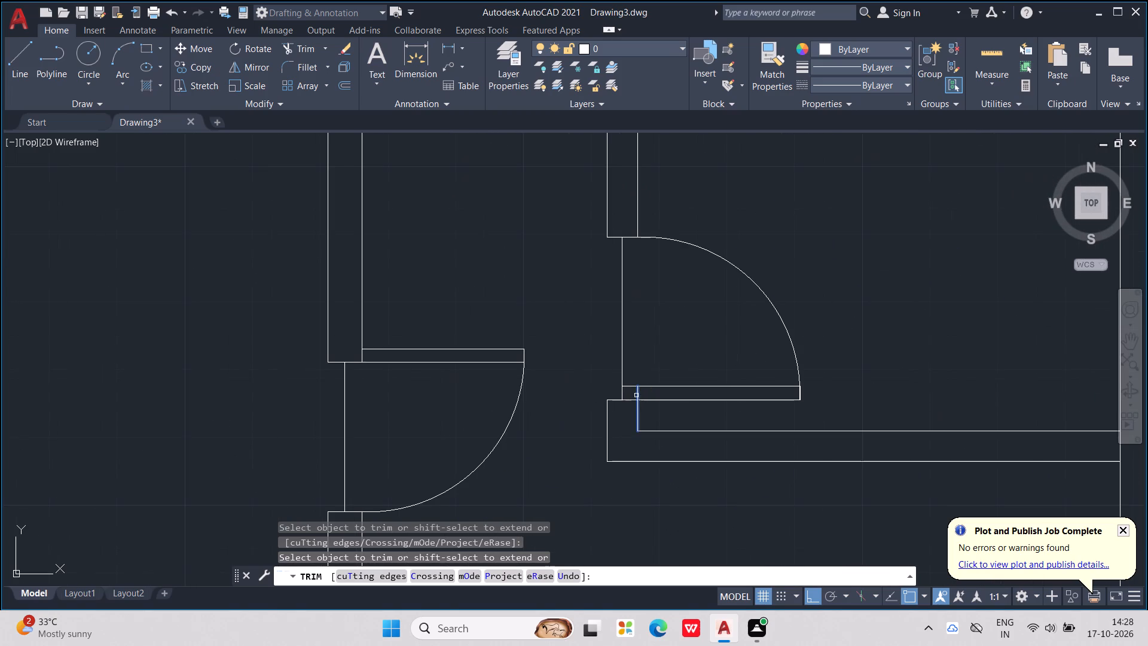
scroll(629, 396, "down", 1)
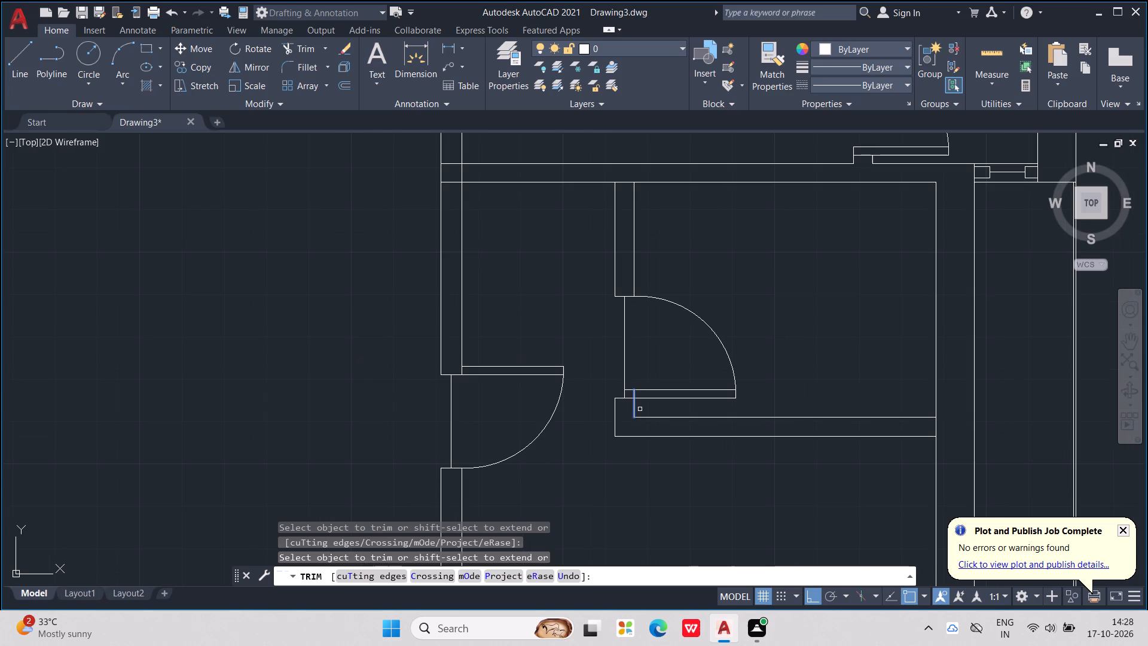
key("Escape")
key("Escape")
key("Escape")
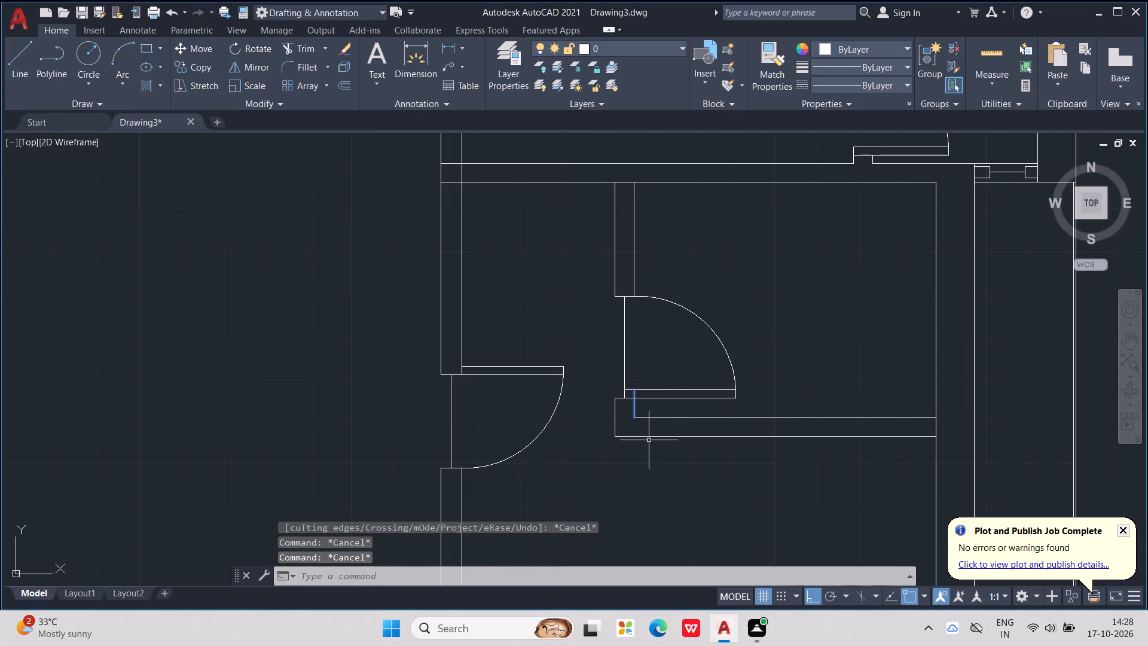
key("Escape")
key("Escape")
key("Escape")
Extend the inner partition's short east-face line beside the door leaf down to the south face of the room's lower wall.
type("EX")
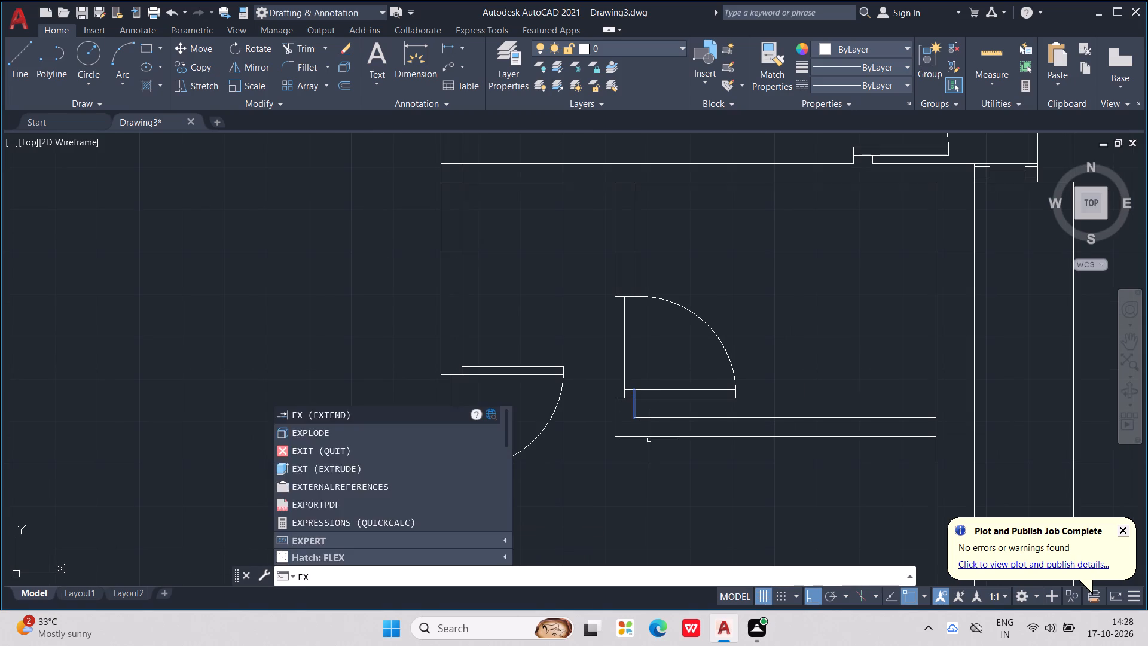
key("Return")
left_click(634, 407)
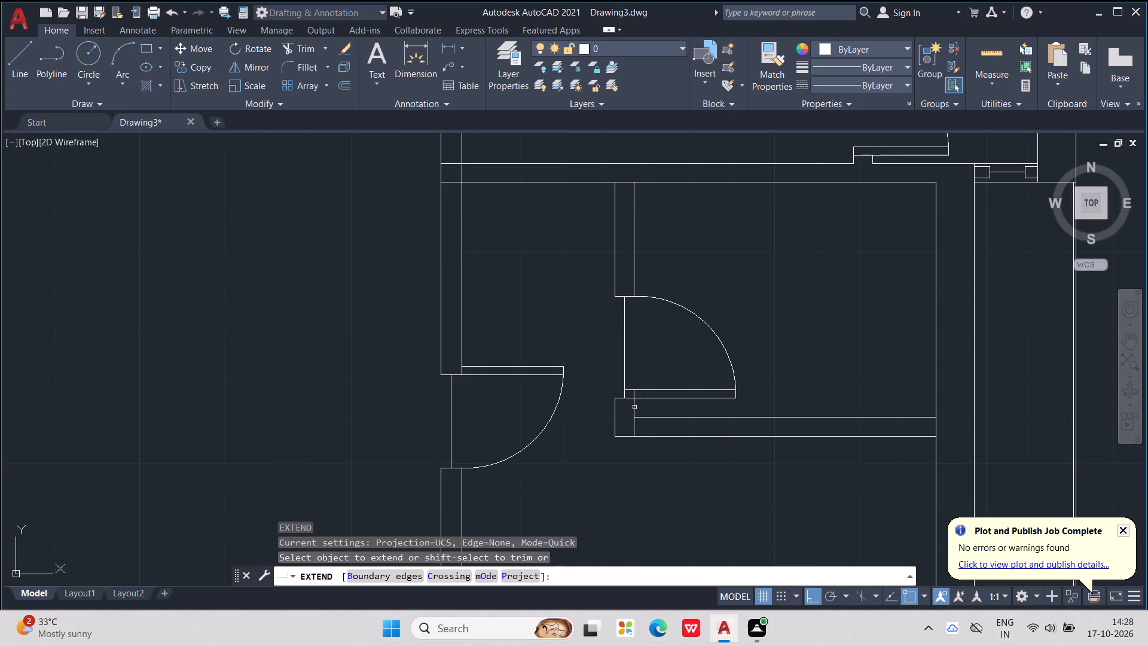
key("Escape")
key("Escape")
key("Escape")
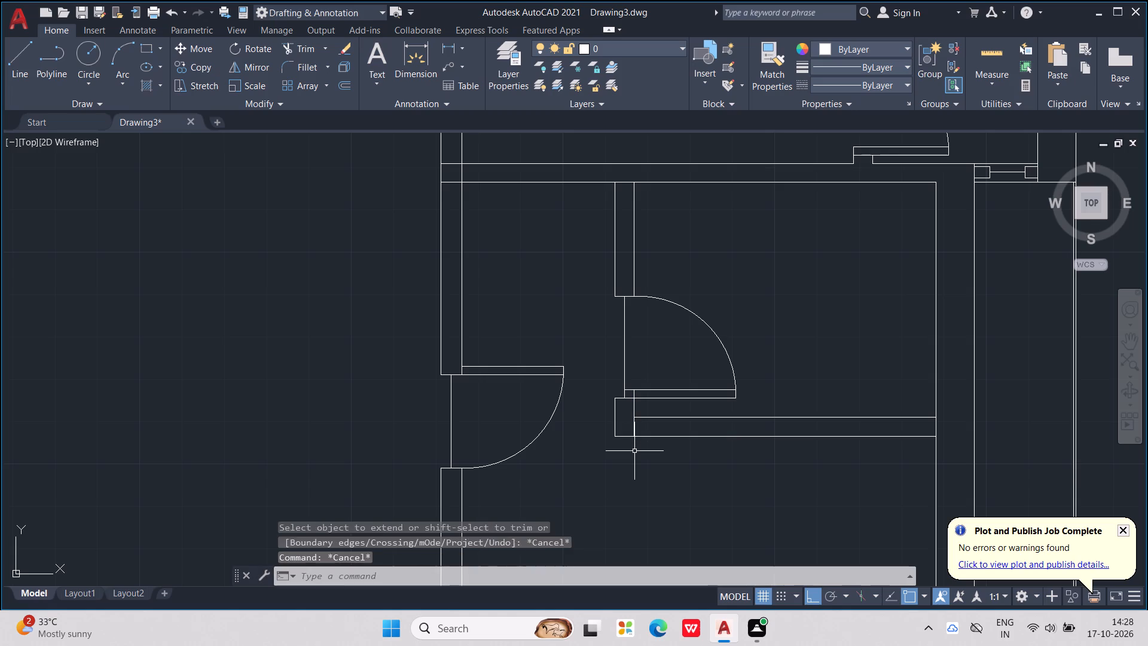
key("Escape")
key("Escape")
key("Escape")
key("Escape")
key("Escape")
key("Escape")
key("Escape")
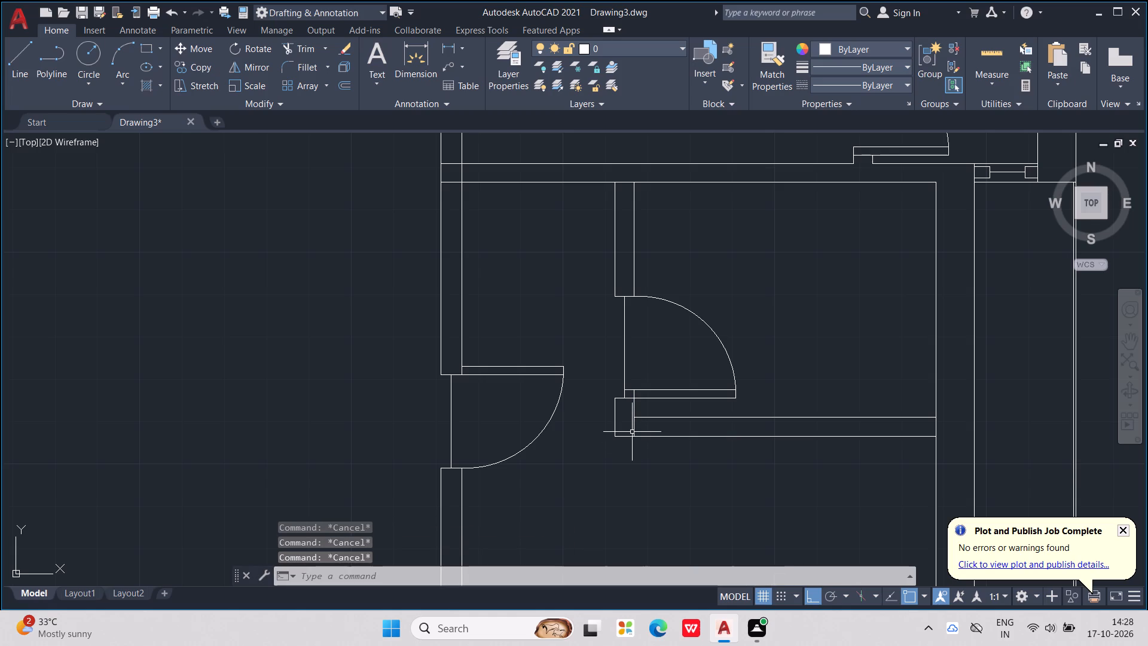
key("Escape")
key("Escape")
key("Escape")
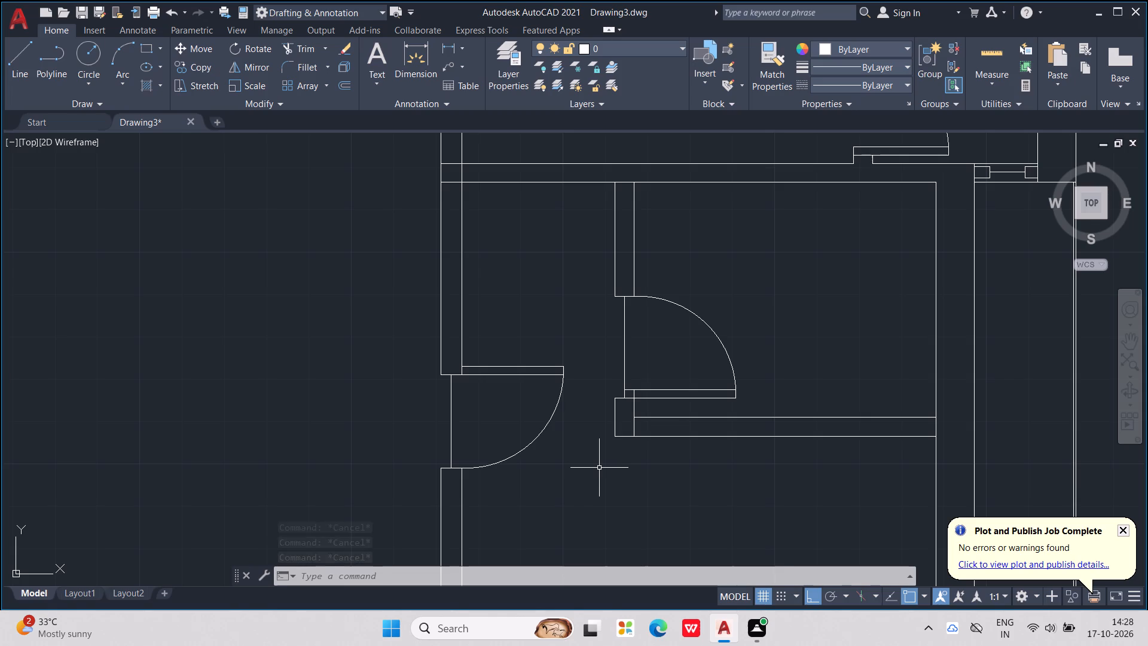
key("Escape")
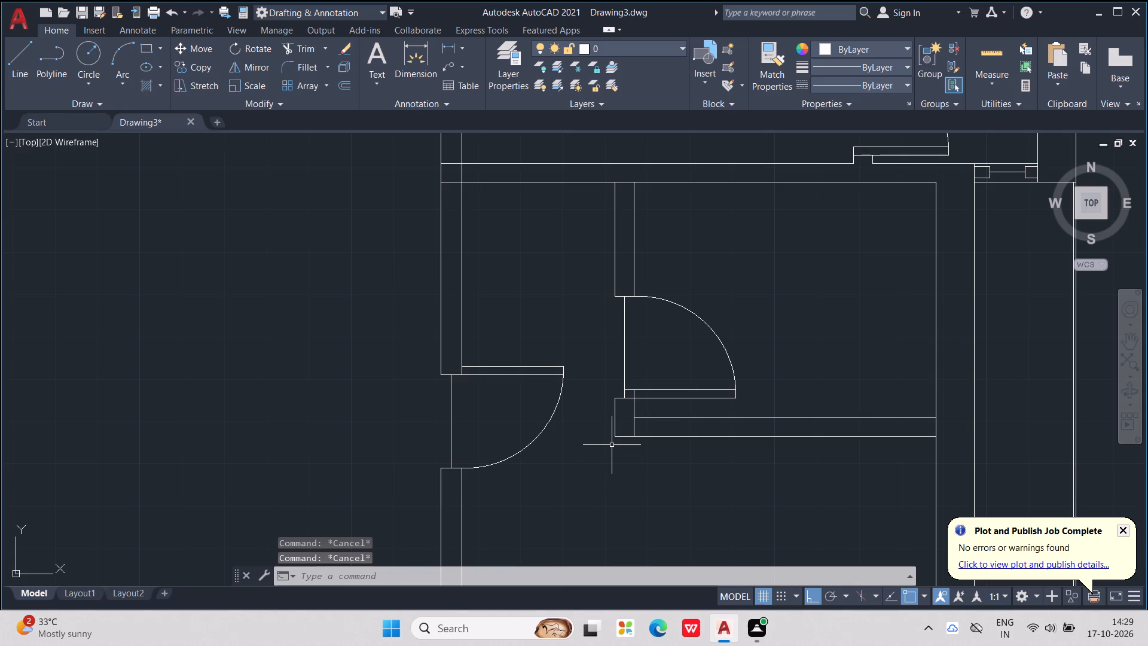
Extend both horizontal lines of the small room's lower wall westward with a fence selection.
type("EX")
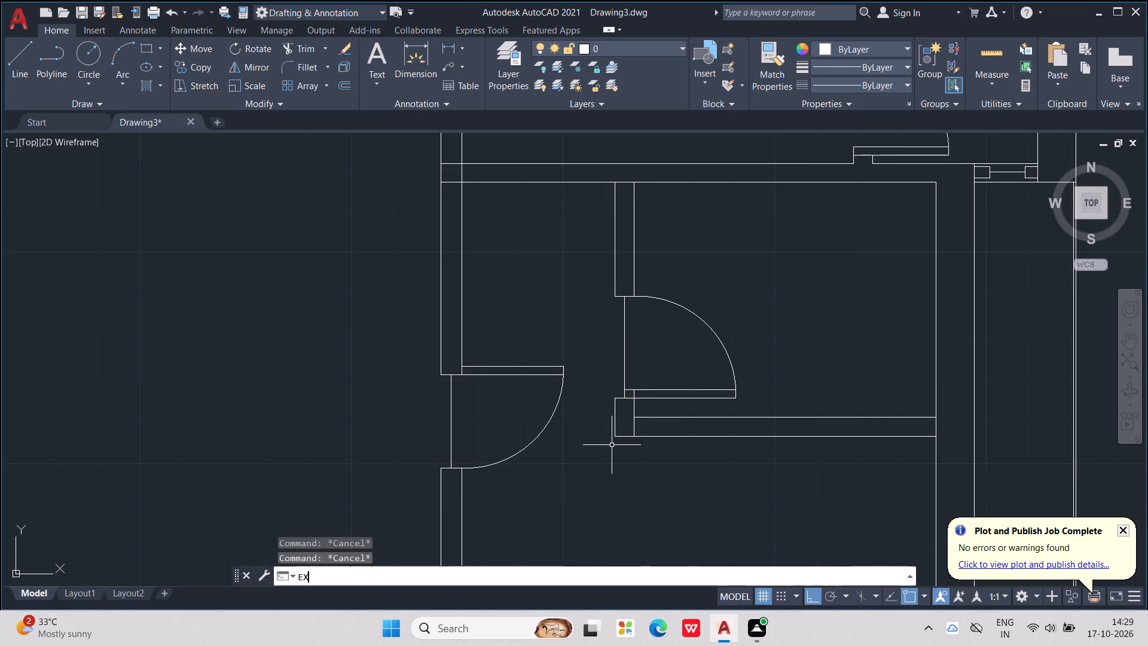
key("Return")
left_click_drag(665, 414, 665, 426)
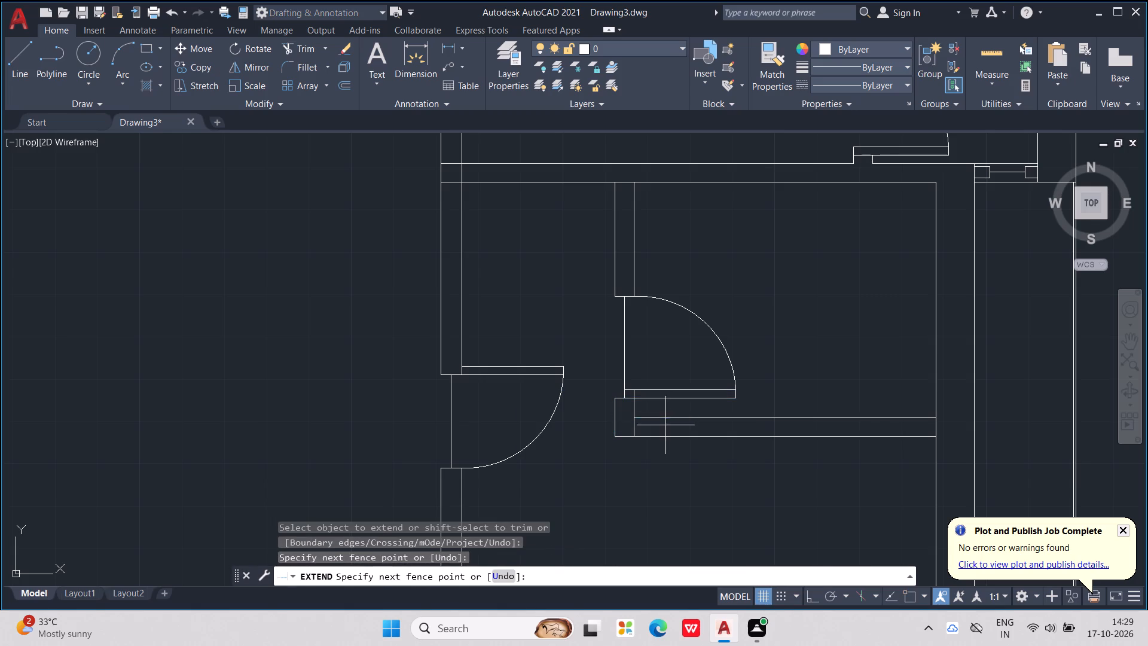
left_click_drag(665, 426, 665, 444)
key("Escape")
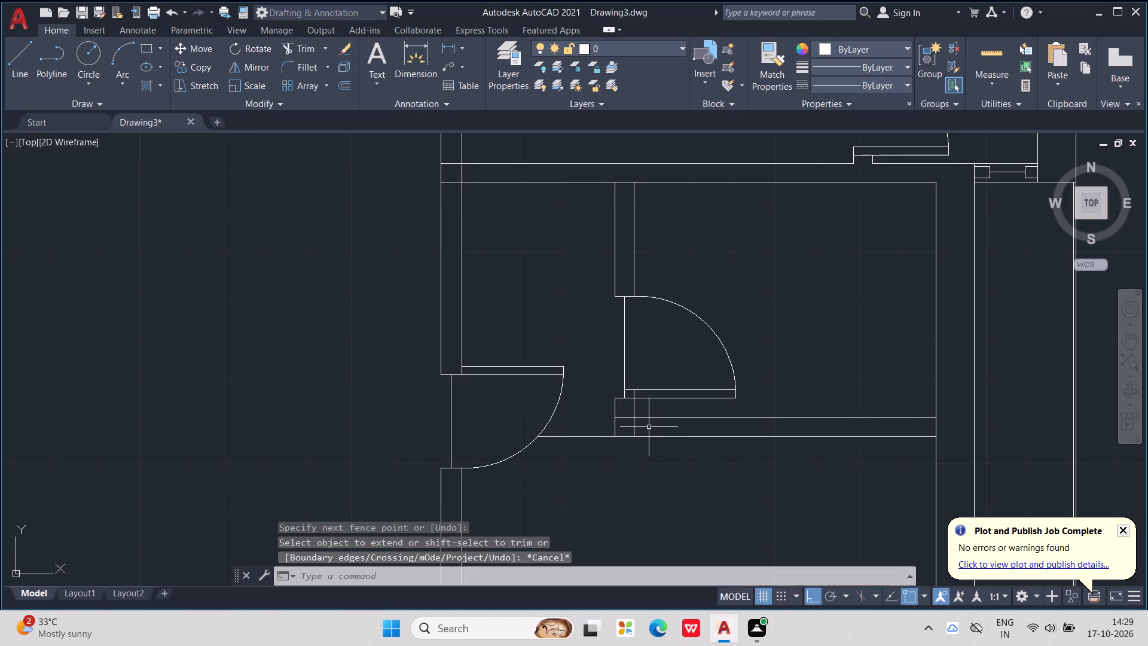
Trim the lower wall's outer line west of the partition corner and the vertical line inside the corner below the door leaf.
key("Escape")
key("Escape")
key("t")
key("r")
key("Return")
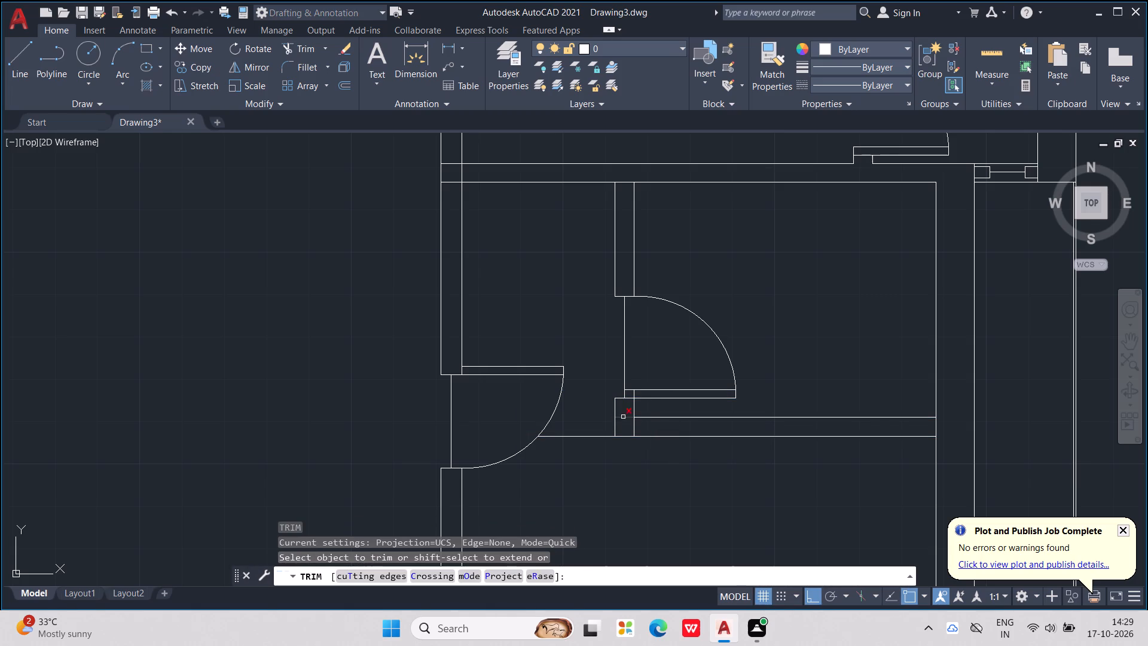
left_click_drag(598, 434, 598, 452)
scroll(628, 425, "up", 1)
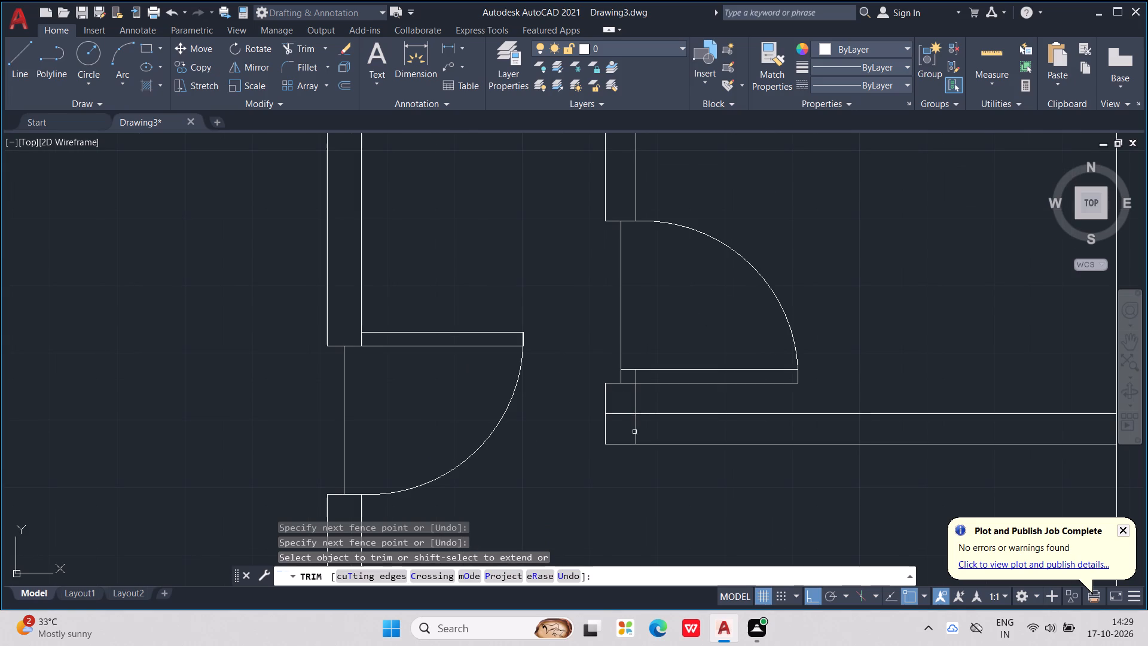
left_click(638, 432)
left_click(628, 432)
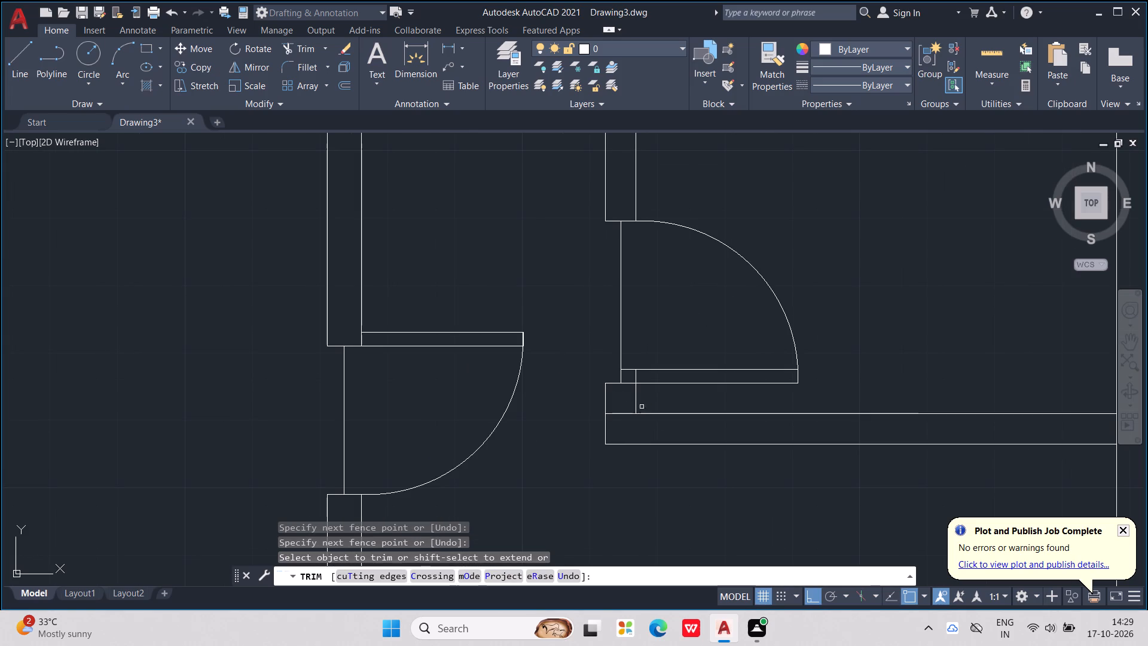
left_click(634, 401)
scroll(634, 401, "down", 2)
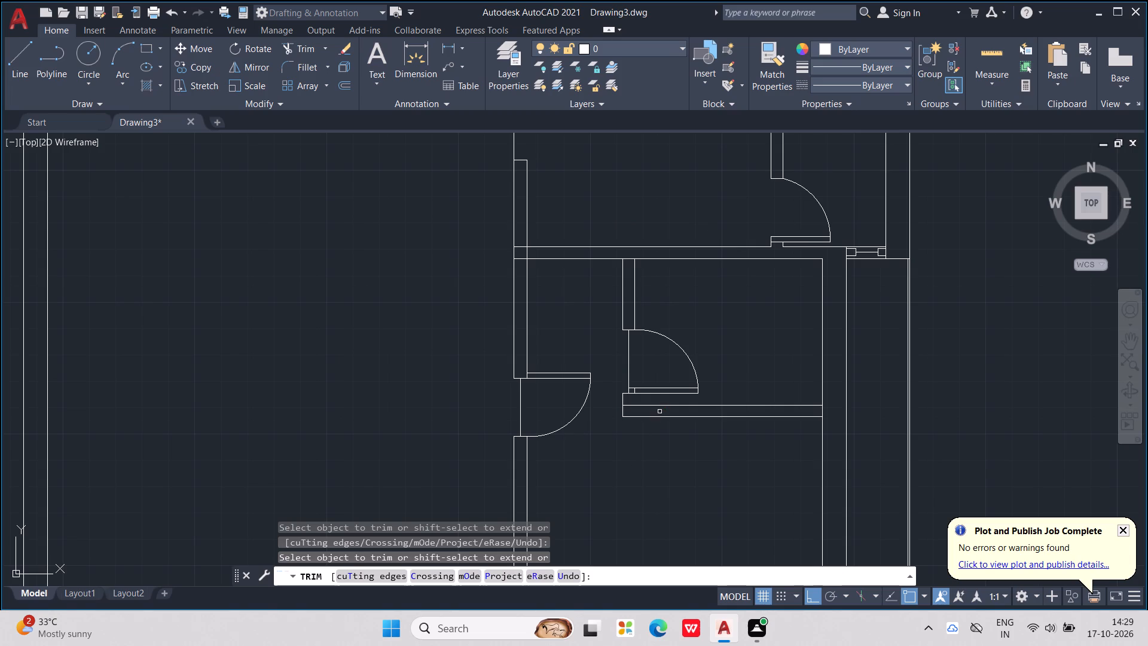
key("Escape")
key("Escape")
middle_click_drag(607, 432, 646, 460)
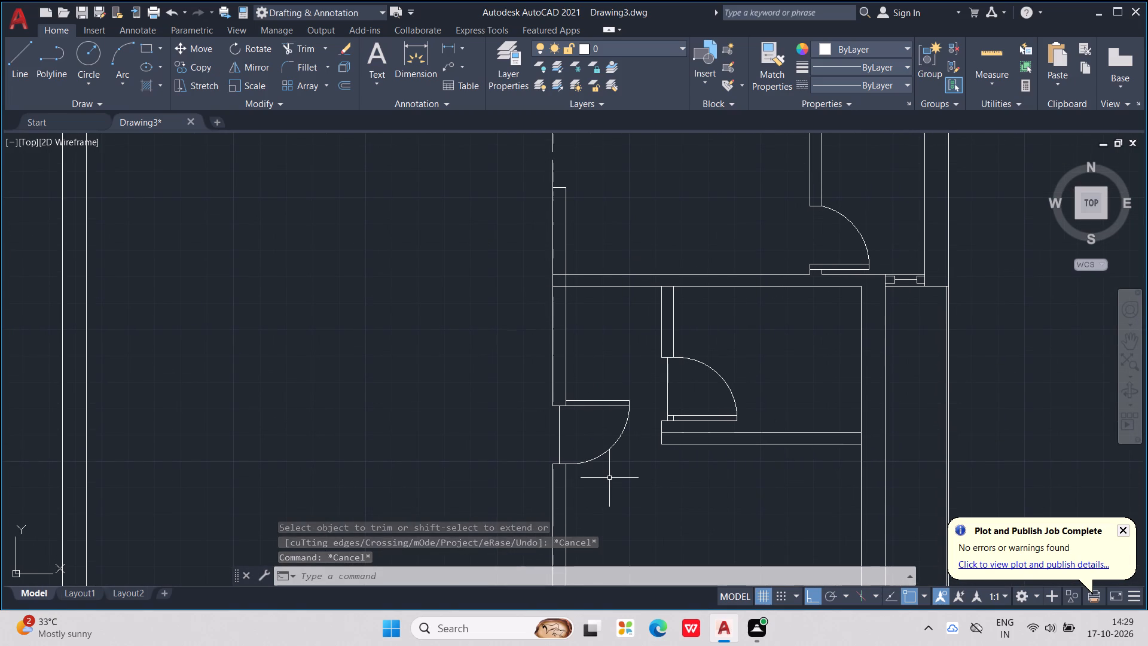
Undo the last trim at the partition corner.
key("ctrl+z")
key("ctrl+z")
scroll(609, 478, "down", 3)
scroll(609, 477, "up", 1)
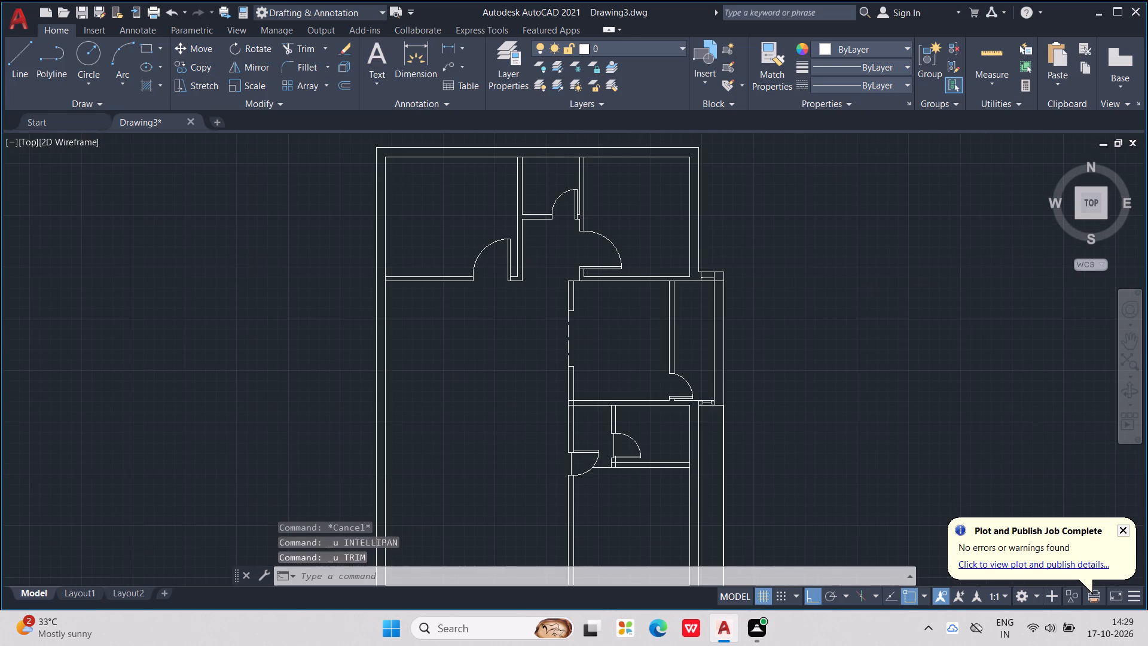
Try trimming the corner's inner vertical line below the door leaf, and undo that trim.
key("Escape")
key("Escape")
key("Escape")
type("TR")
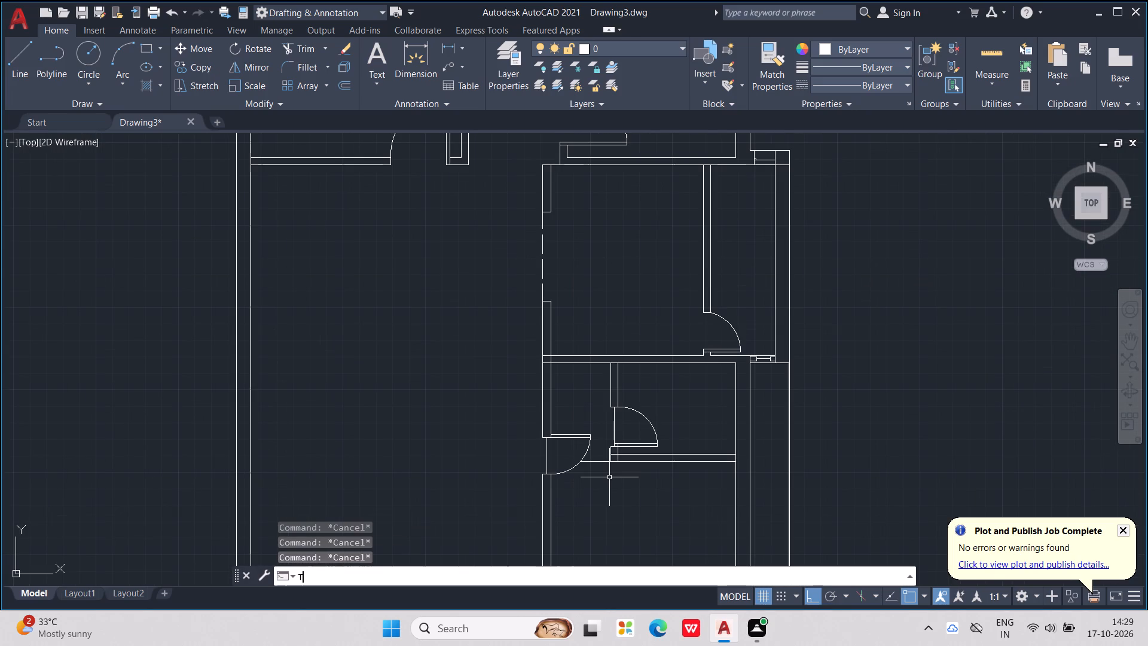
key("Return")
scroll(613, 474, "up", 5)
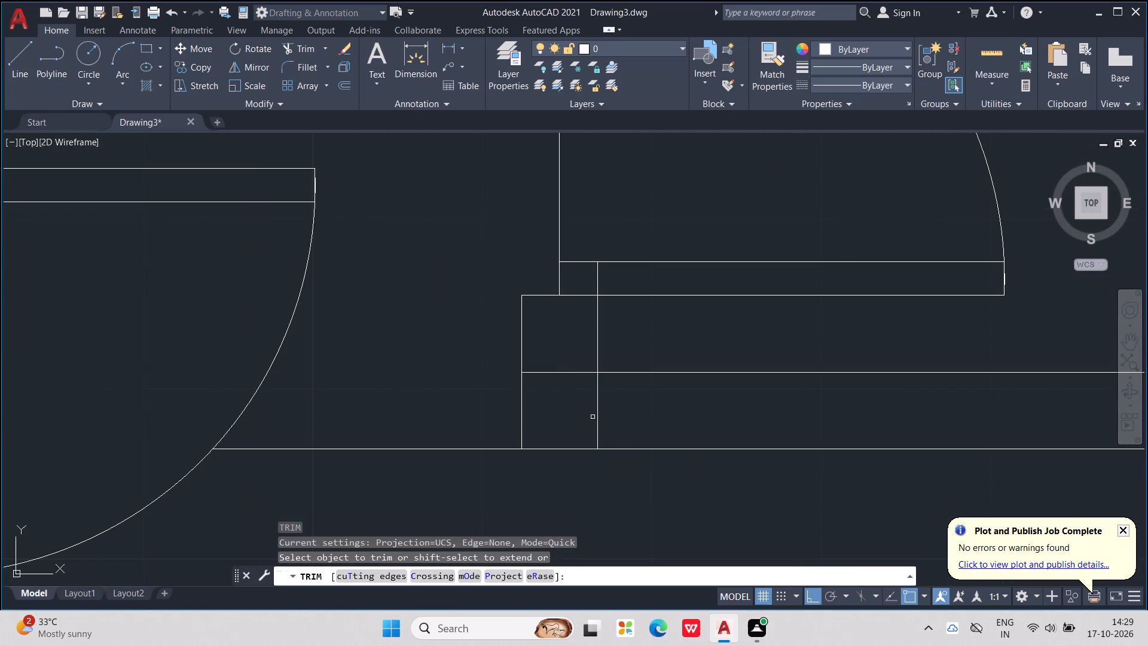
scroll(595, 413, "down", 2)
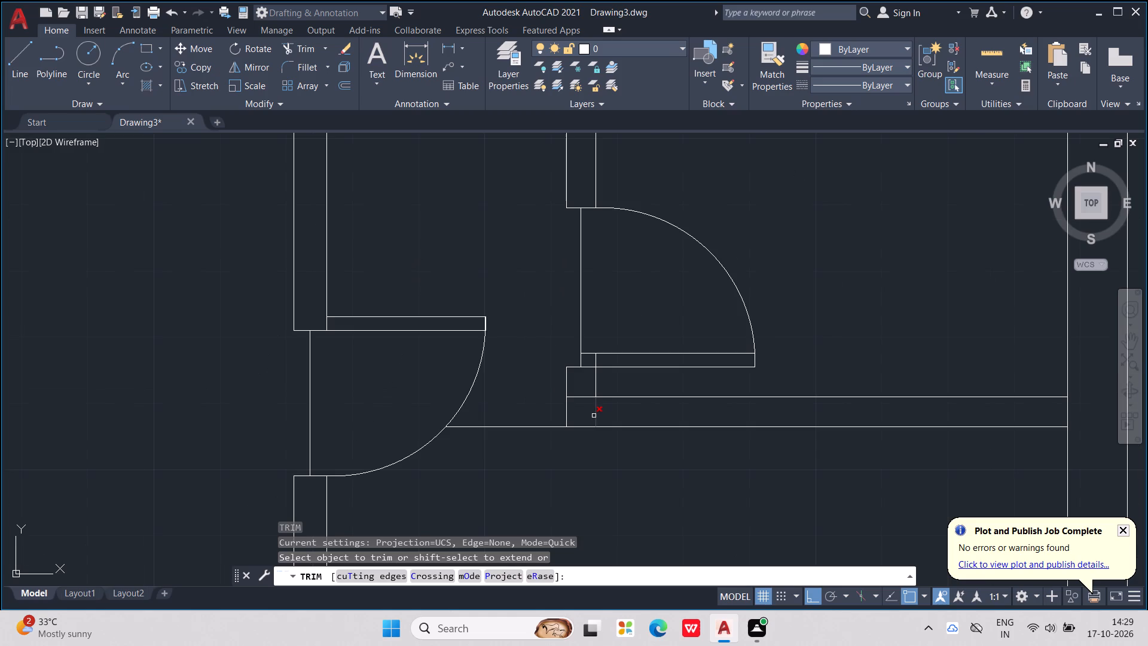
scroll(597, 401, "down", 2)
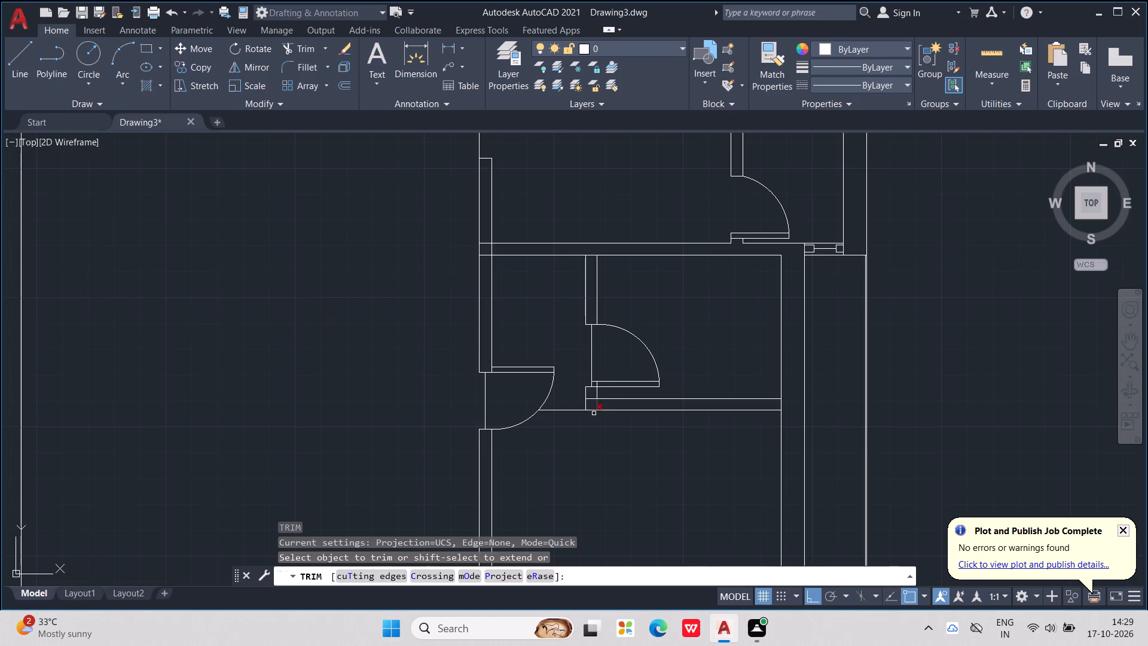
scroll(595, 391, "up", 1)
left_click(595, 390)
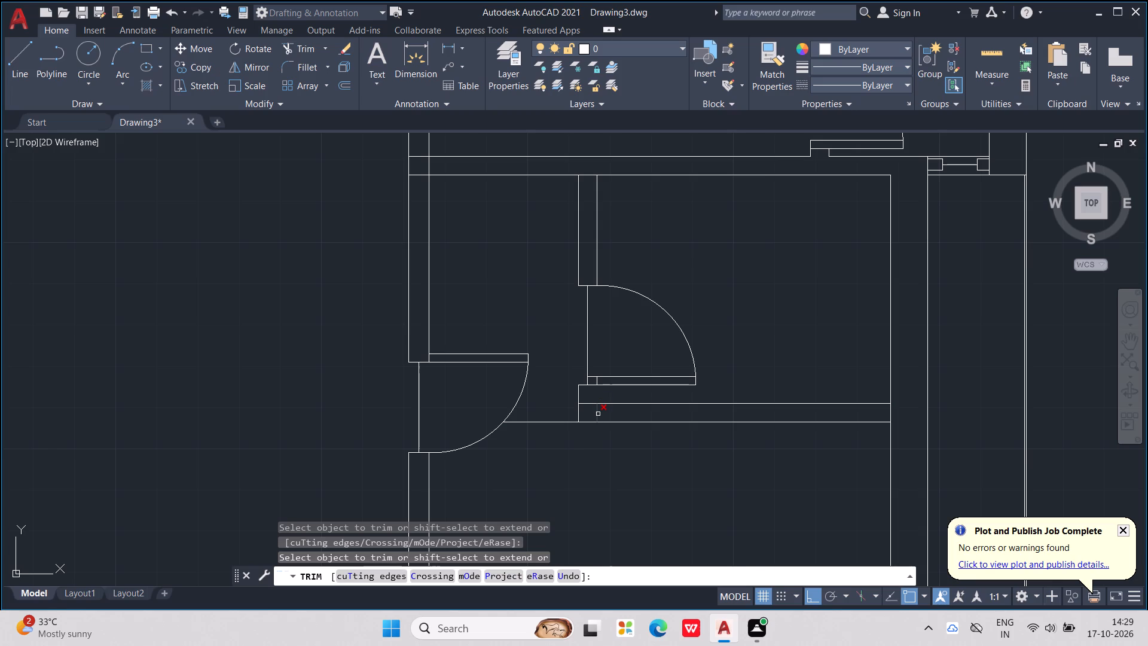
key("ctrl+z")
Trim the horizontal and vertical line pieces crossing the partition corner below the small room's inner door.
scroll(598, 414, "down", 1)
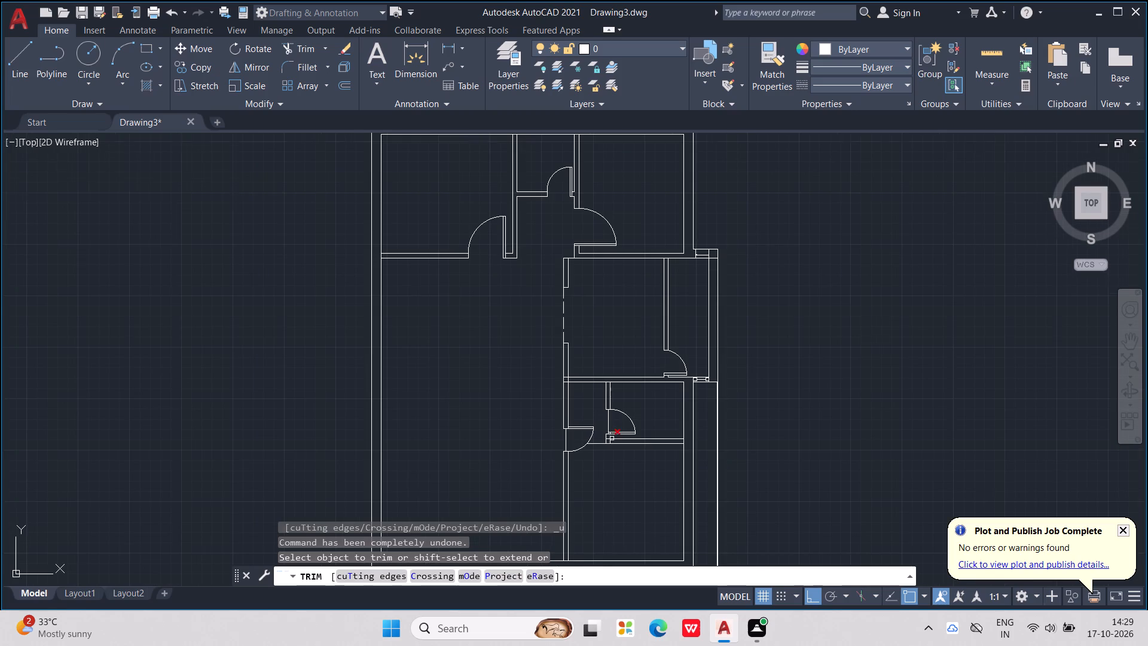
scroll(612, 438, "up", 4)
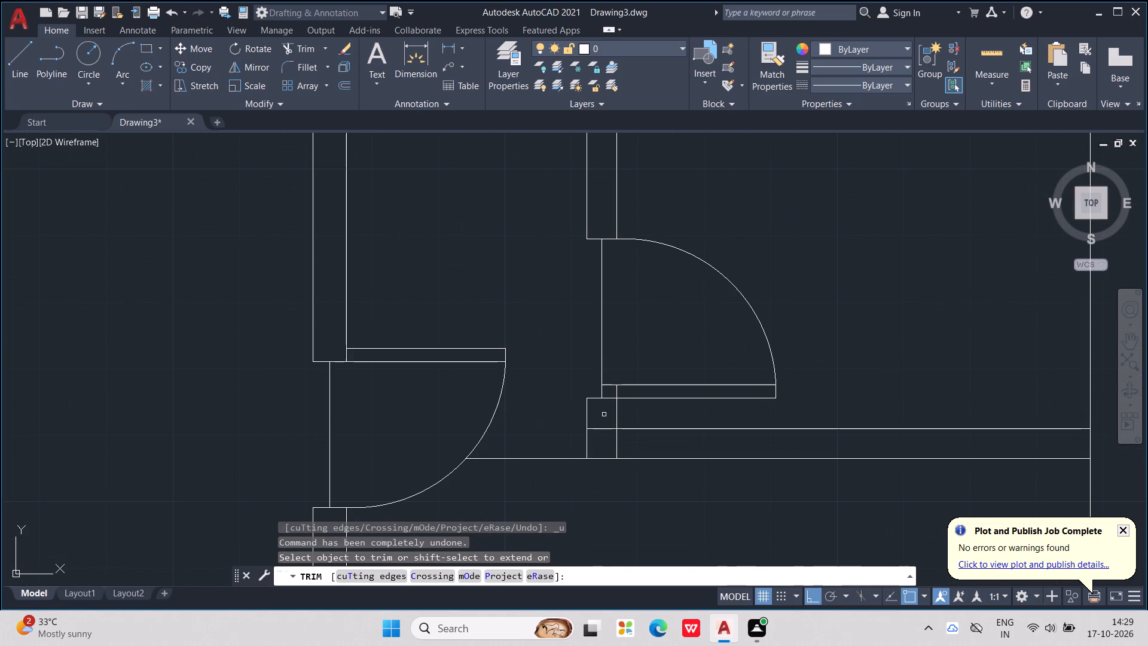
left_click(603, 428)
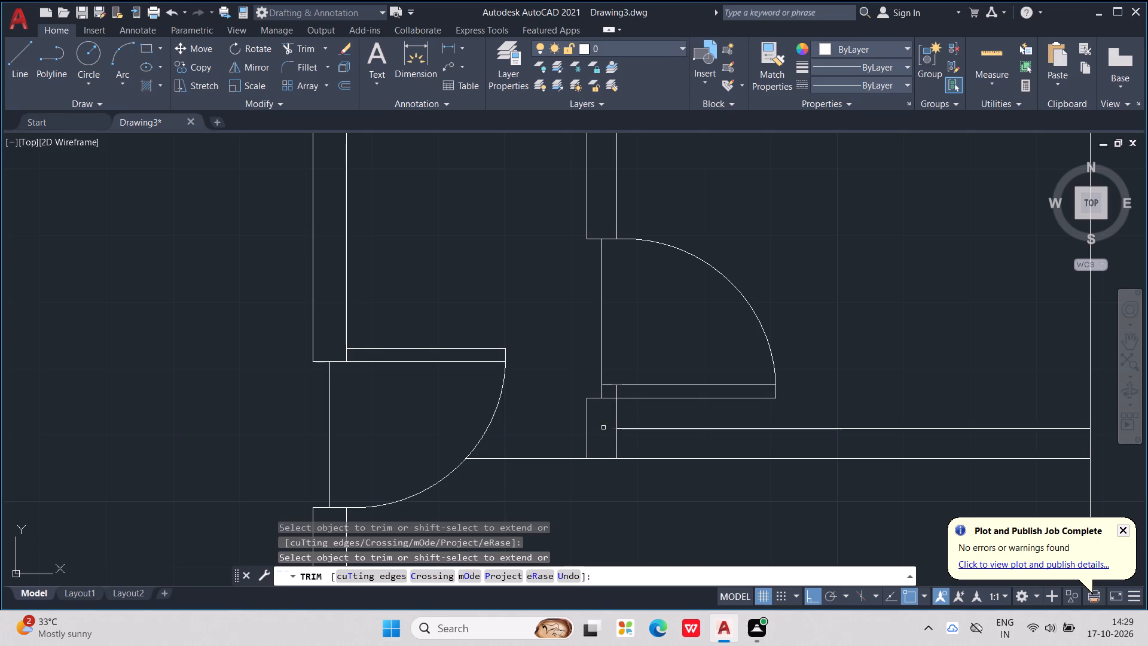
left_click(617, 446)
Trim the short vertical stub inside the leaf of the small room's inner door and end the Trim command.
scroll(617, 446, "down", 2)
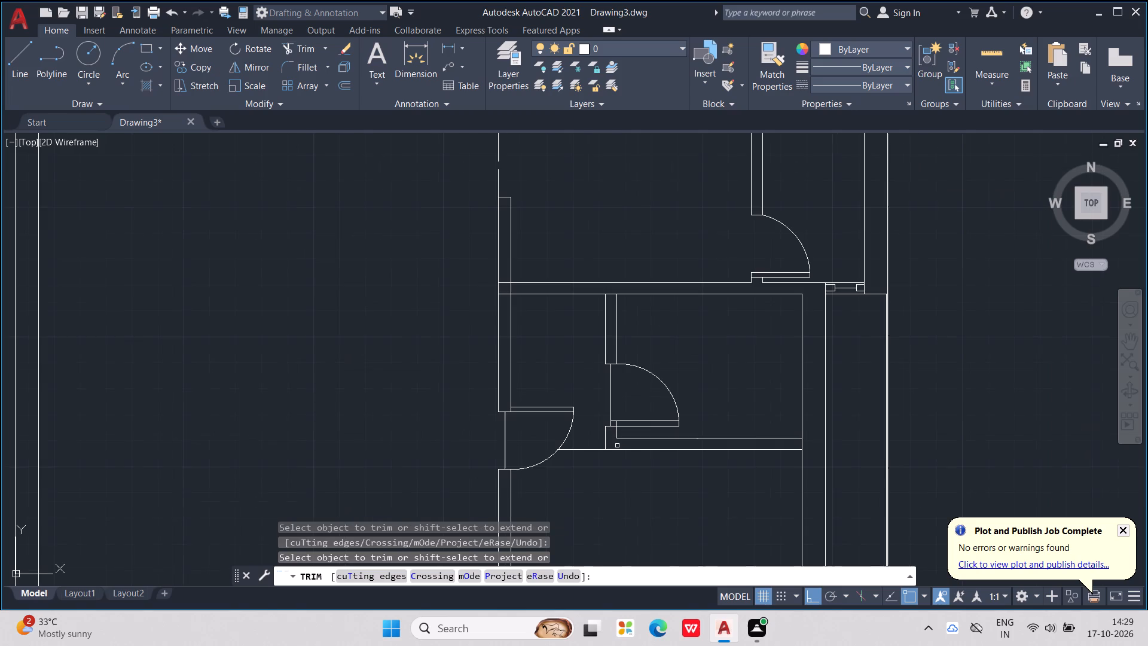
scroll(633, 522, "down", 1)
middle_click_drag(633, 522, 652, 518)
scroll(642, 461, "up", 2)
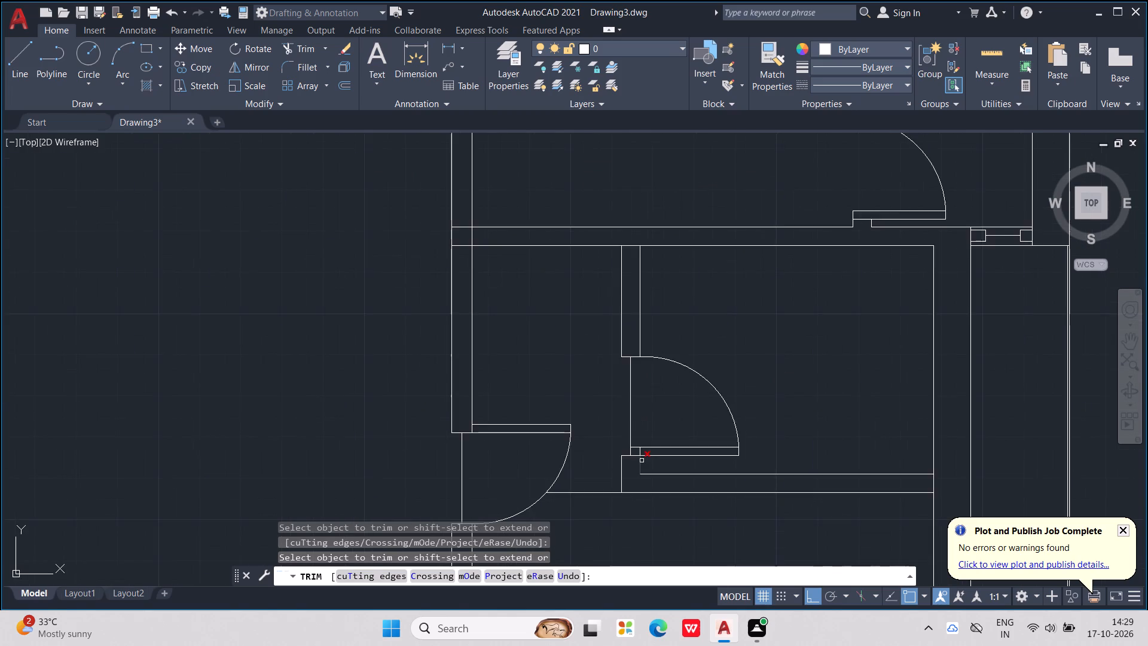
scroll(642, 461, "up", 3)
left_click(625, 429)
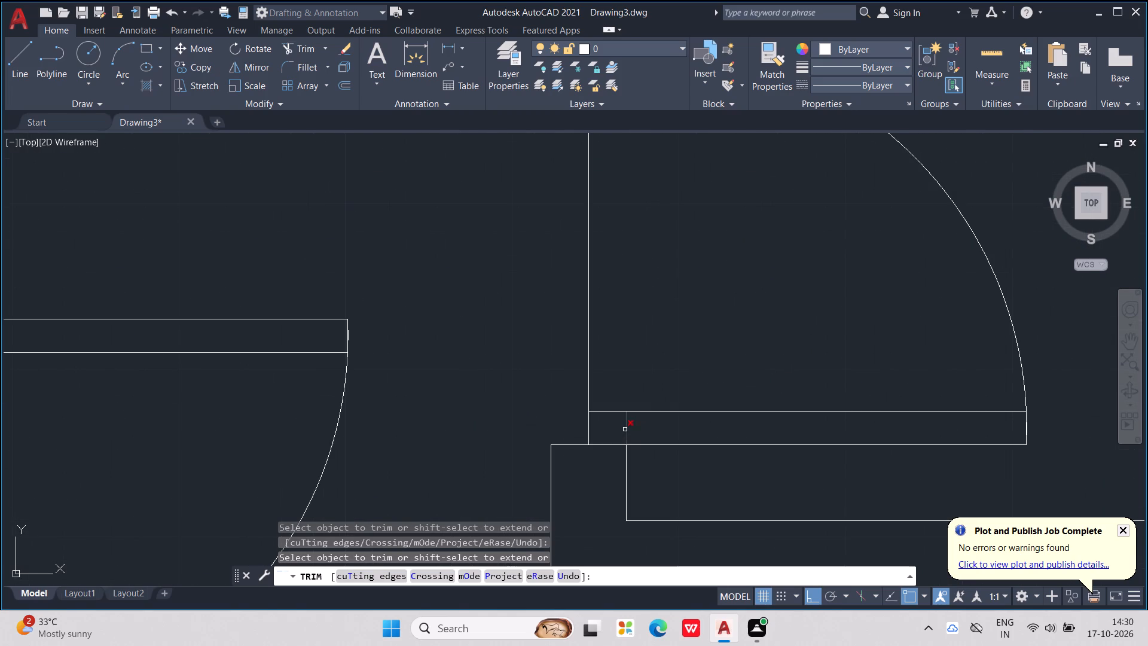
scroll(625, 429, "down", 3)
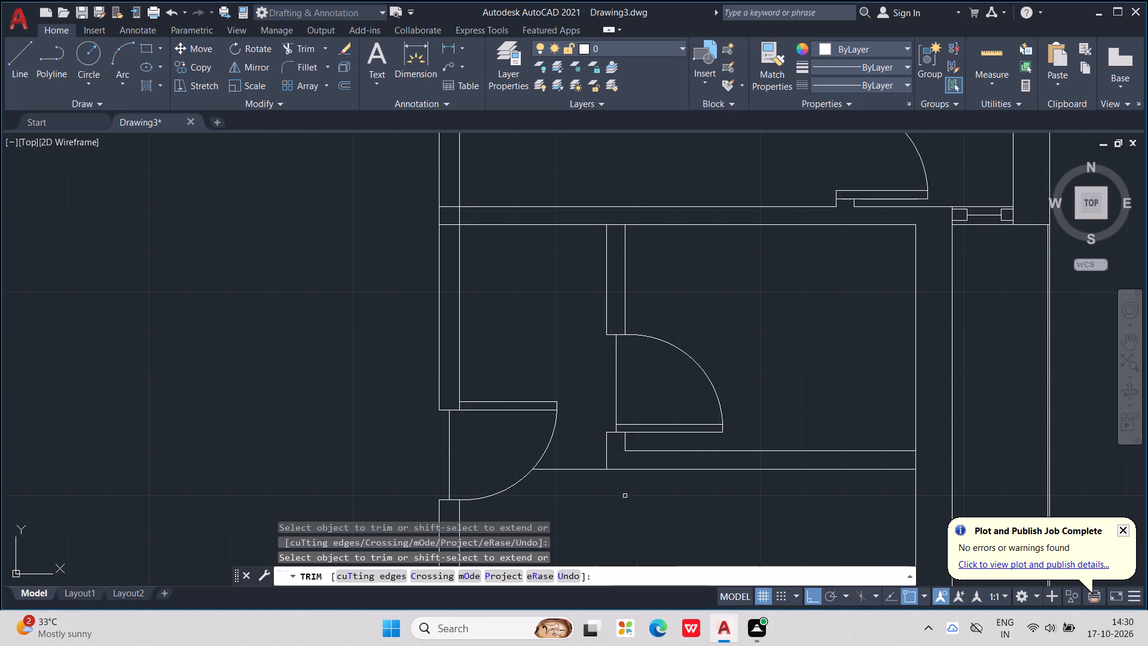
middle_click_drag(625, 496, 683, 486)
scroll(625, 496, "down", 1)
scroll(685, 485, "down", 2)
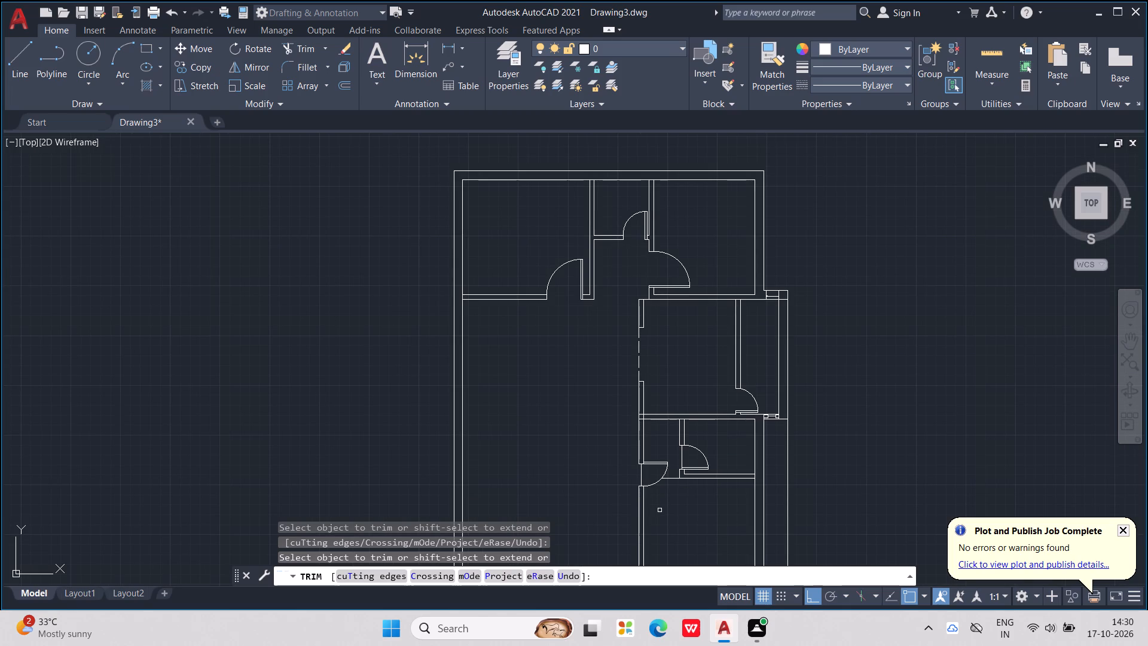
middle_click_drag(658, 504, 636, 467)
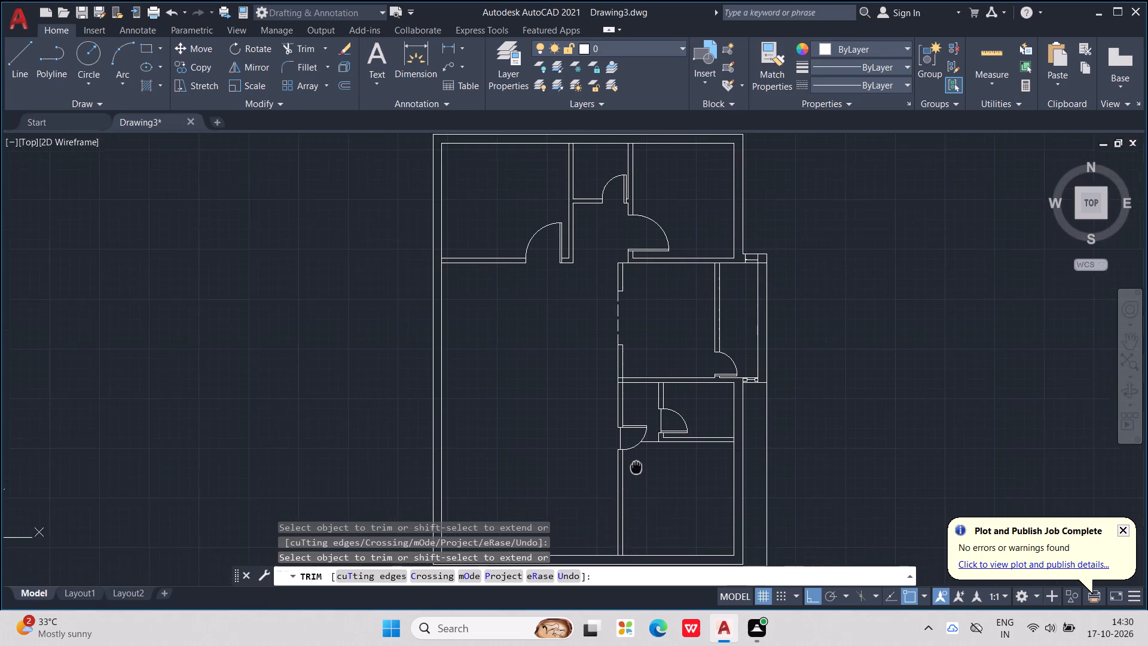
middle_click_drag(636, 467, 630, 425)
key("Escape")
key("Escape")
key("Escape")
key("Escape")
key("Escape")
key("Escape")
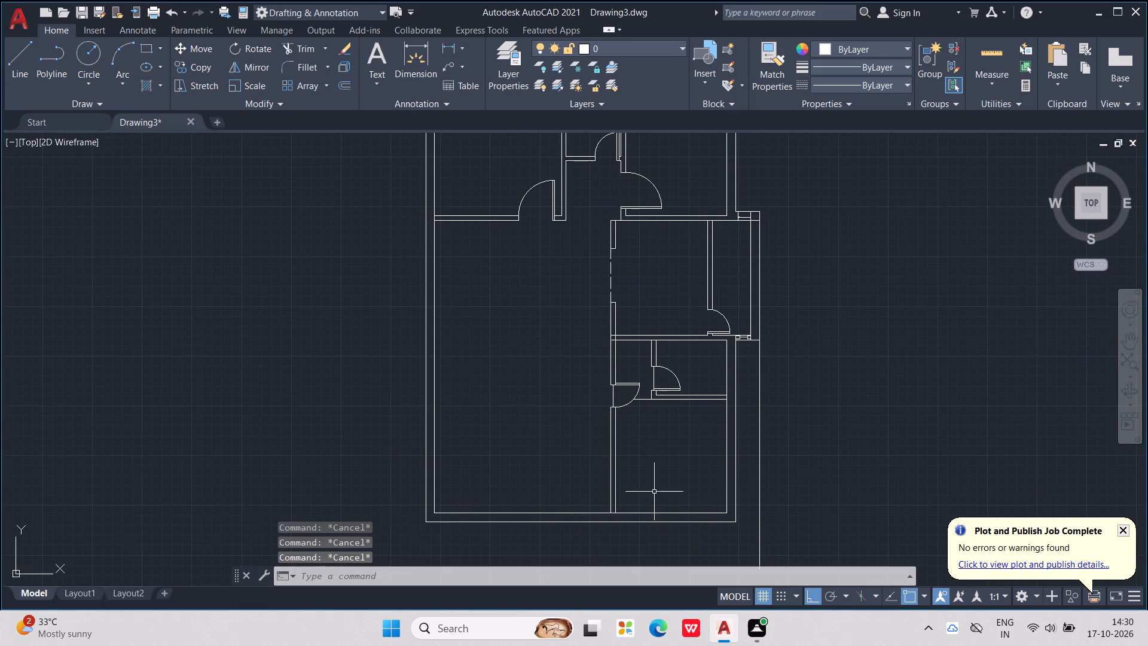
key("Escape")
key("Escape")
key("Escape")
Draw a line 5' west along the south wall's inner face from the foot of the southeast room's west partition.
scroll(657, 497, "down", 1)
middle_click_drag(657, 497, 657, 452)
scroll(657, 452, "down", 1)
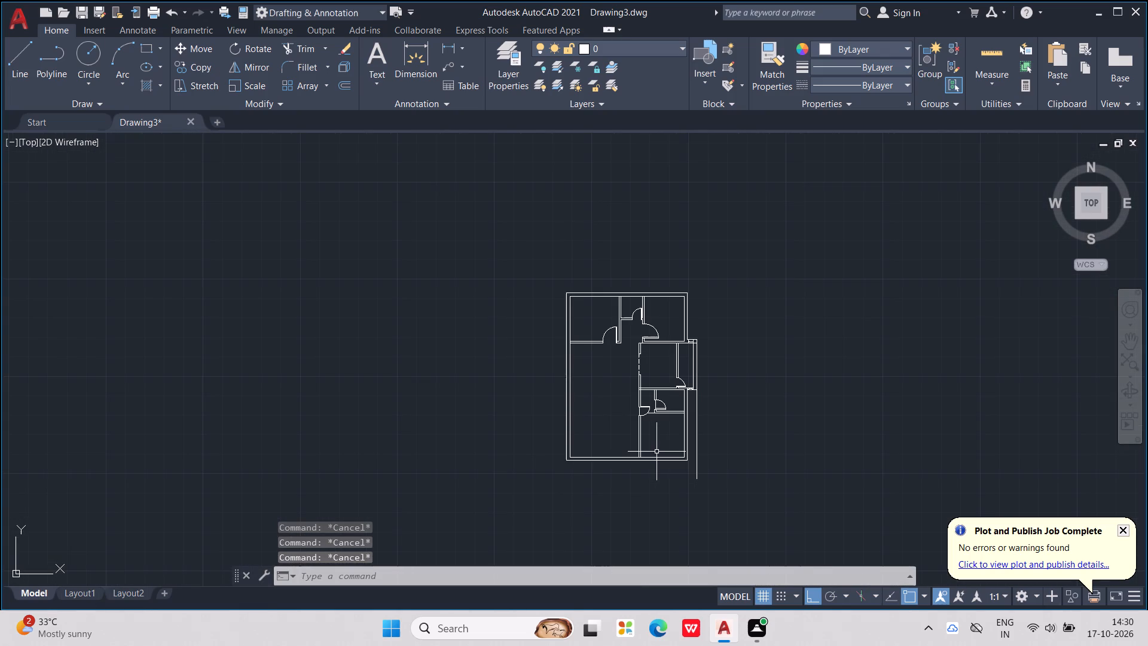
scroll(712, 467, "up", 1)
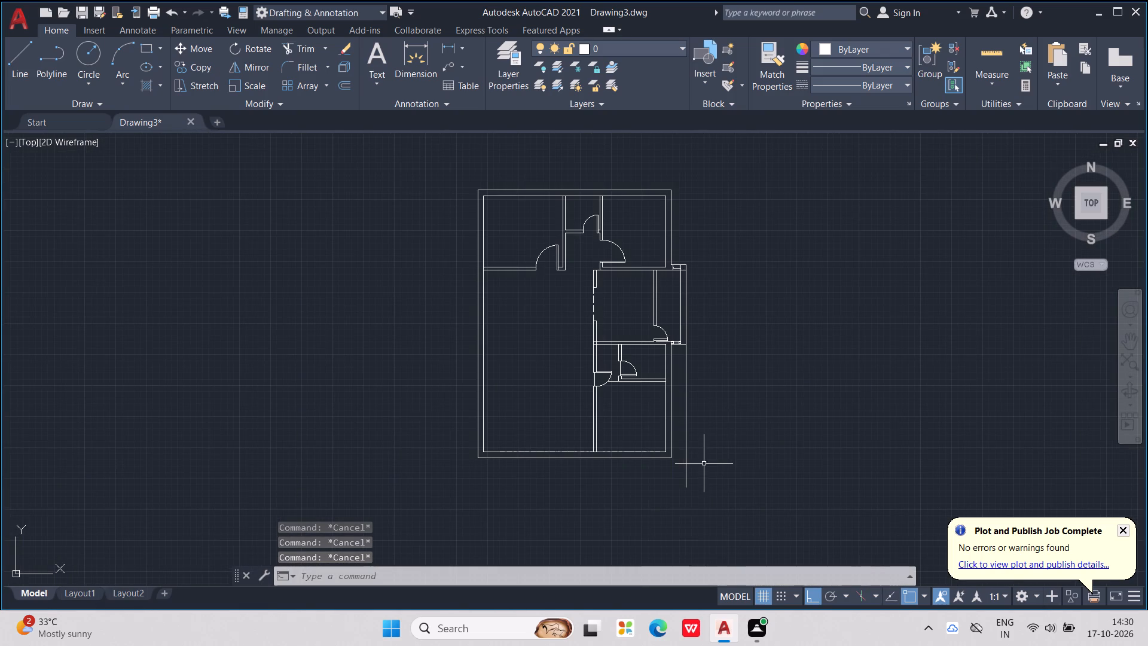
middle_click_drag(704, 464, 798, 510)
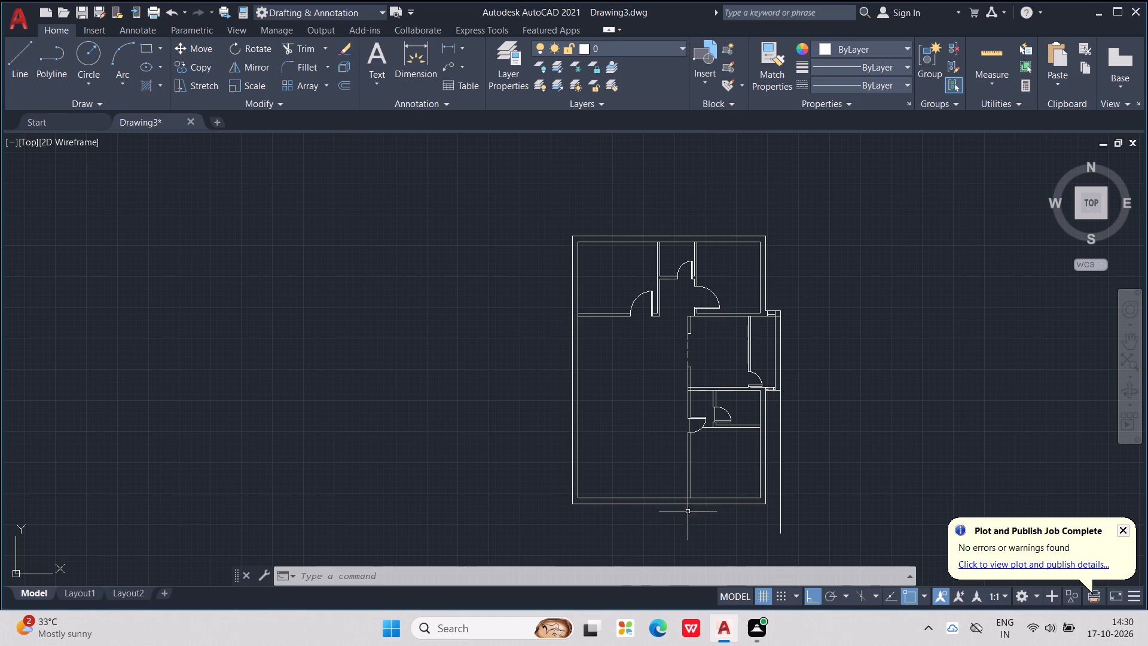
key("Escape")
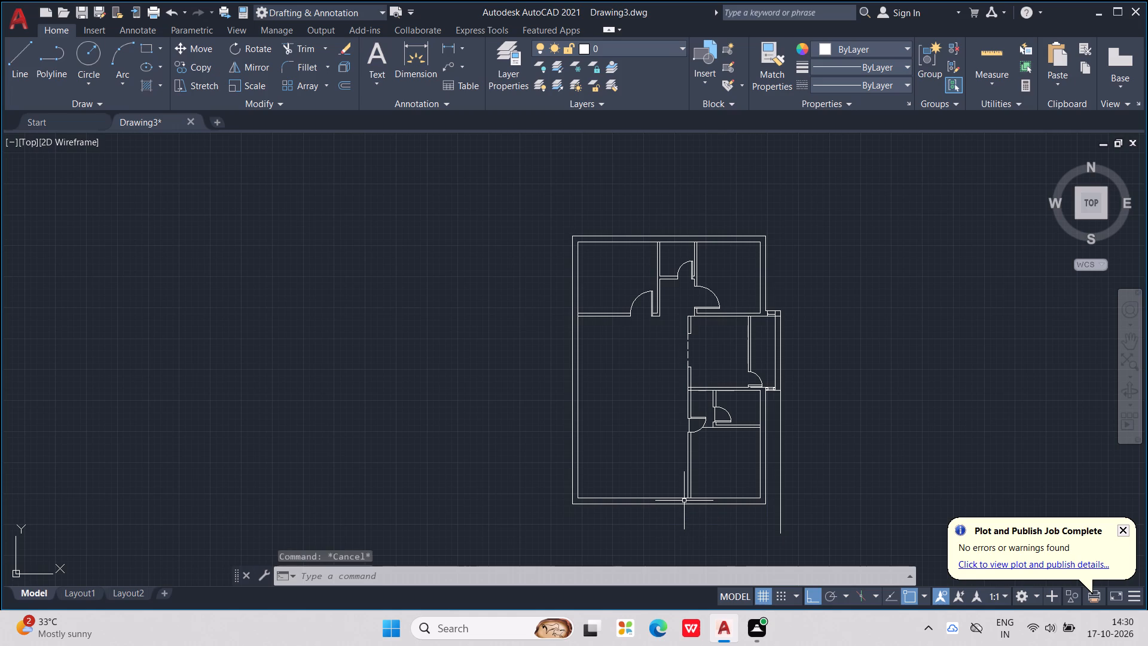
key("Escape")
key("l")
key("Return")
scroll(687, 500, "up", 2)
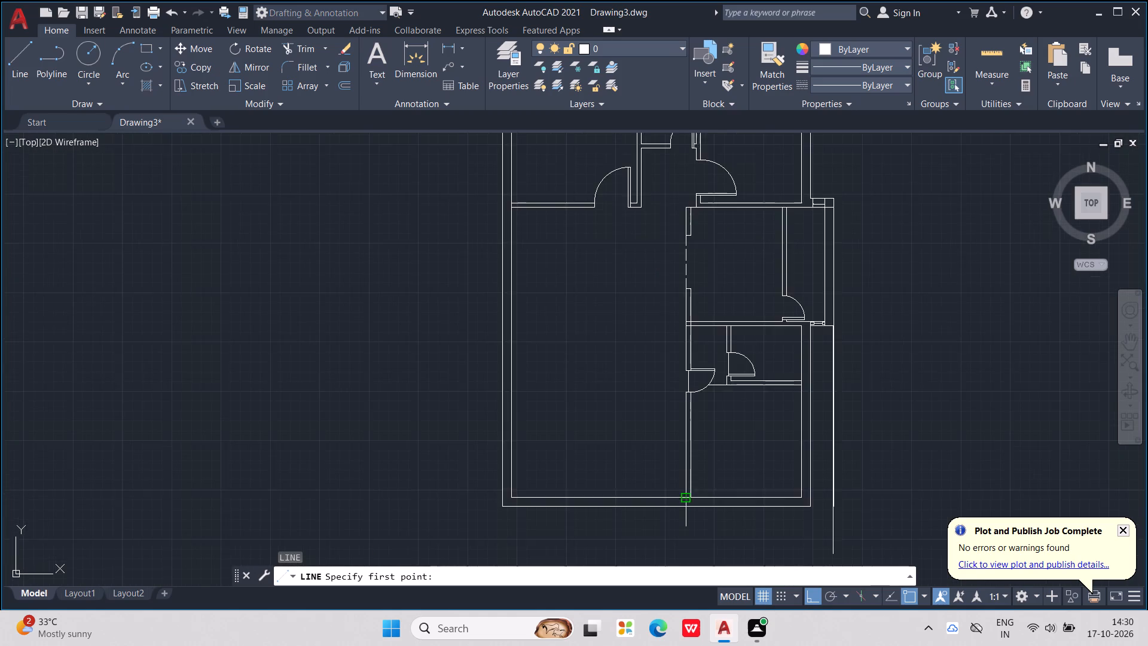
scroll(687, 500, "up", 1)
left_click(682, 496)
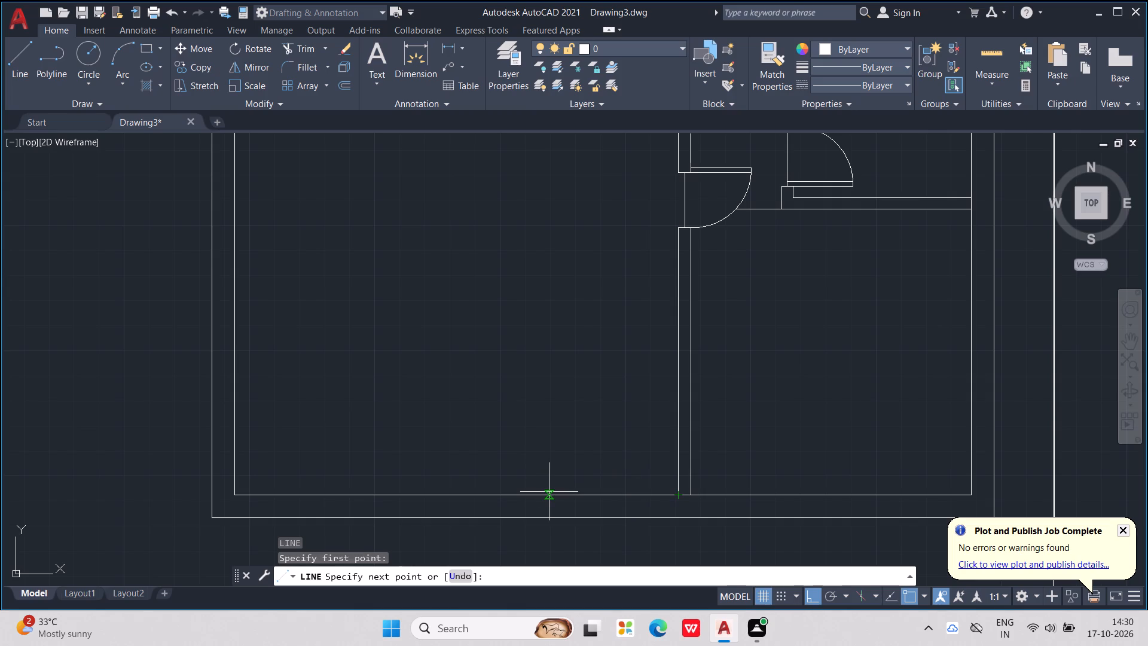
type("5'")
key("Return")
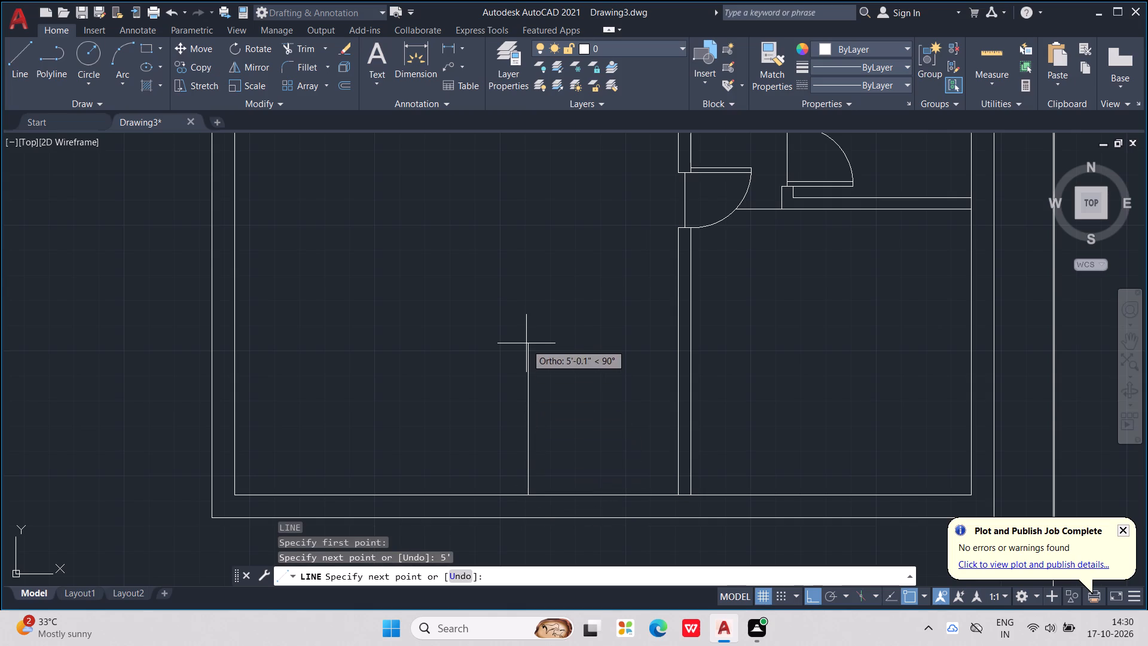
Continue the line 7' north, 4.5" west and back south to the wall's inner face, outlining a thin partition.
middle_click_drag(524, 315, 564, 453)
middle_click_drag(567, 441, 564, 411)
type("7'")
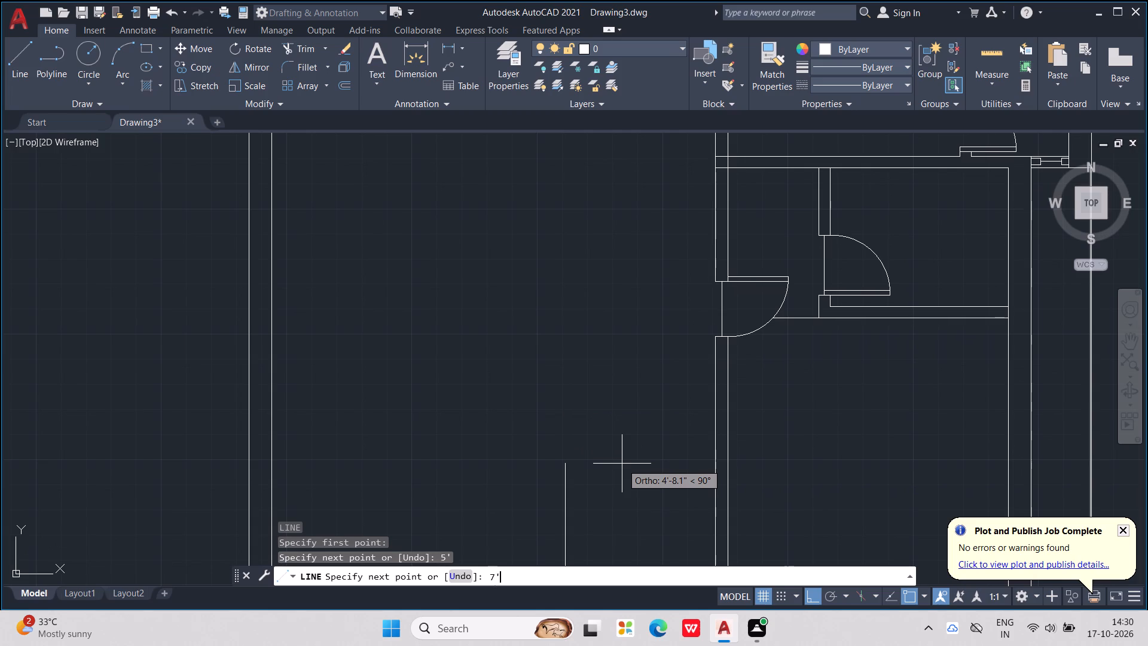
key("Return")
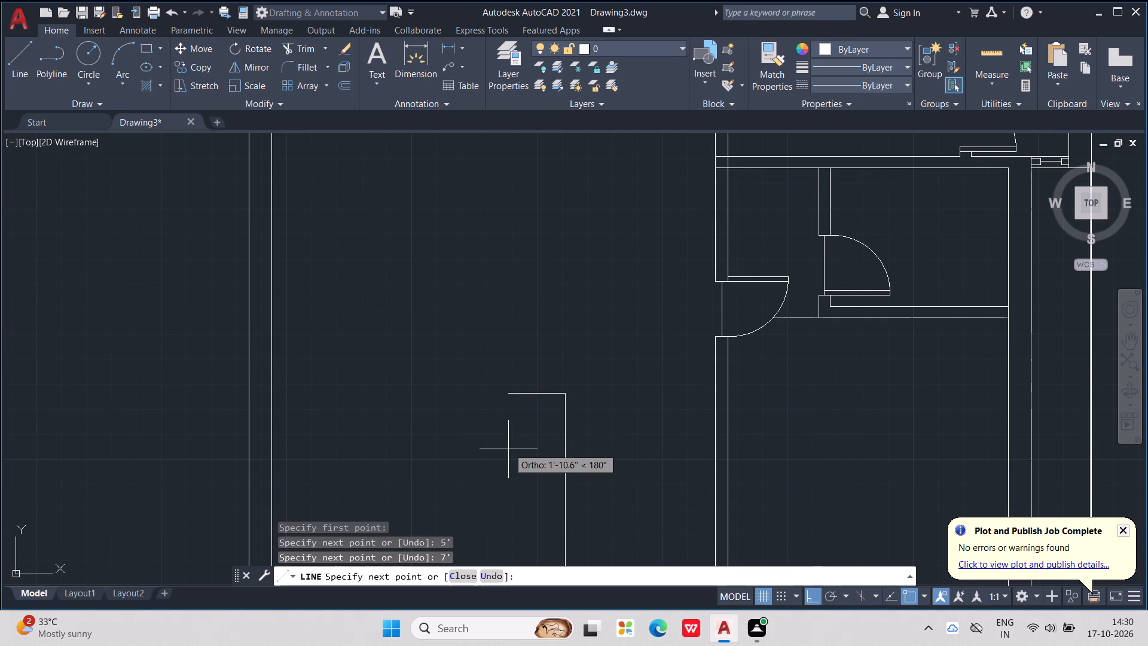
middle_click_drag(529, 467, 599, 362)
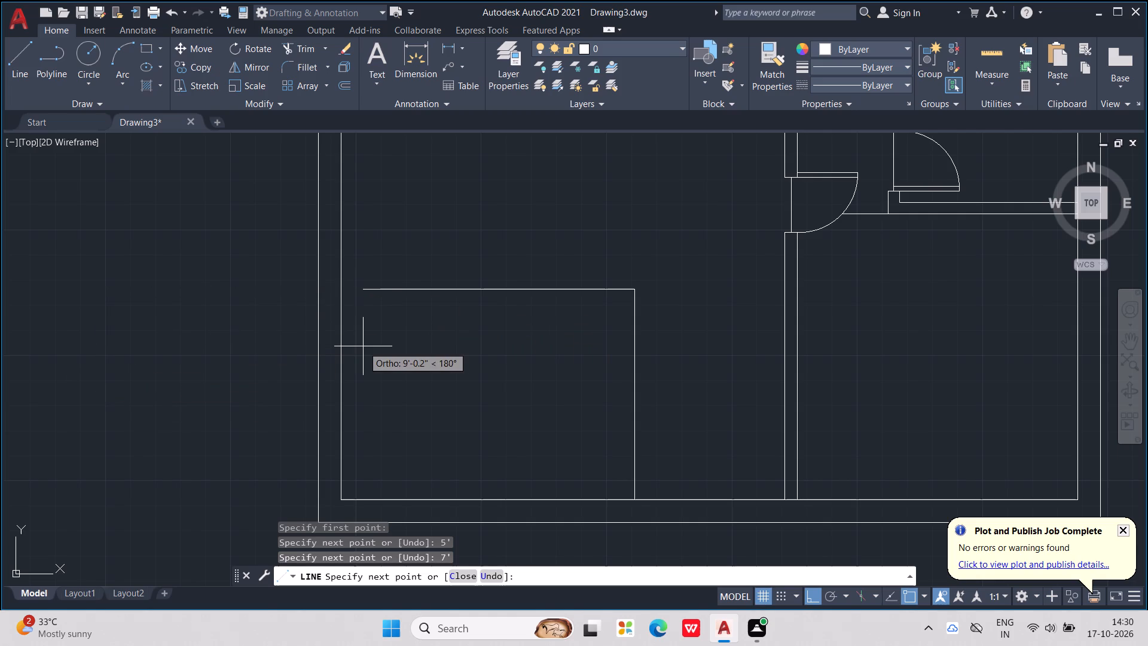
type("2\"")
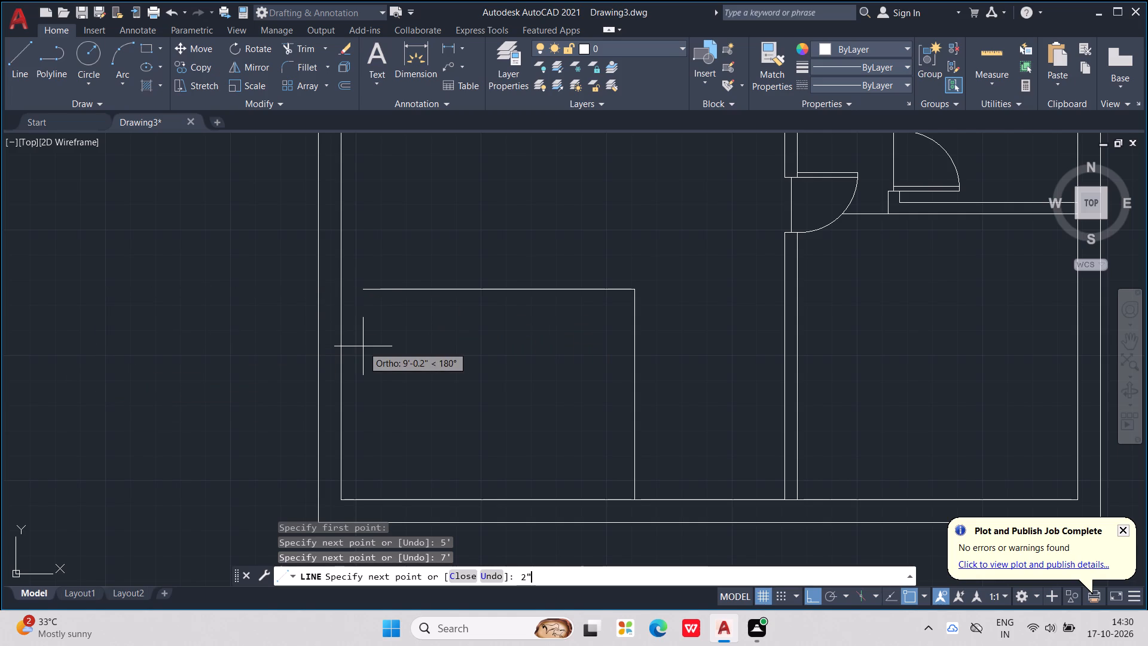
key("BackSpace")
key("BackSpace")
key("BackSpace")
type("4.5\"")
key("Return")
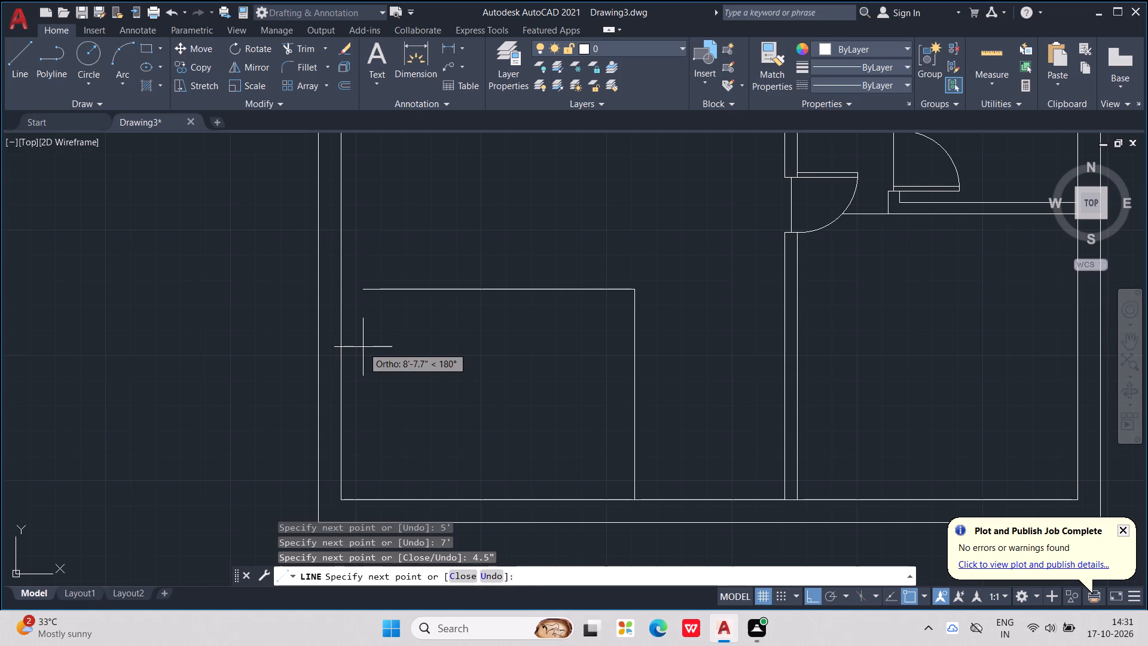
middle_click_drag(604, 499, 559, 456)
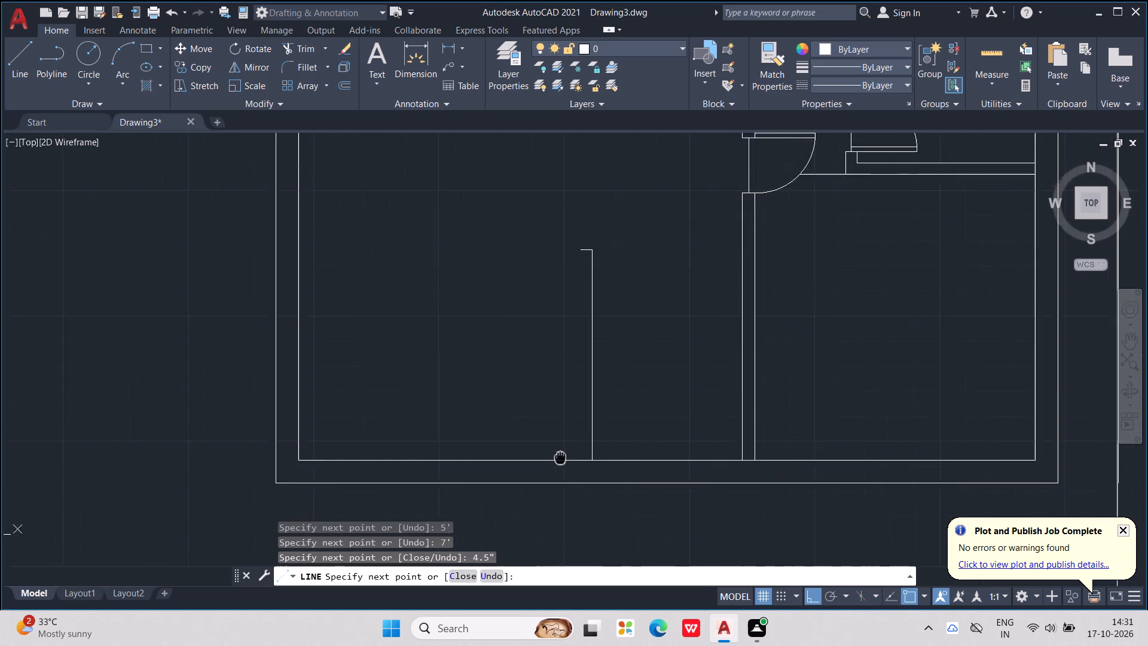
middle_click_drag(559, 456, 539, 443)
scroll(569, 446, "up", 2)
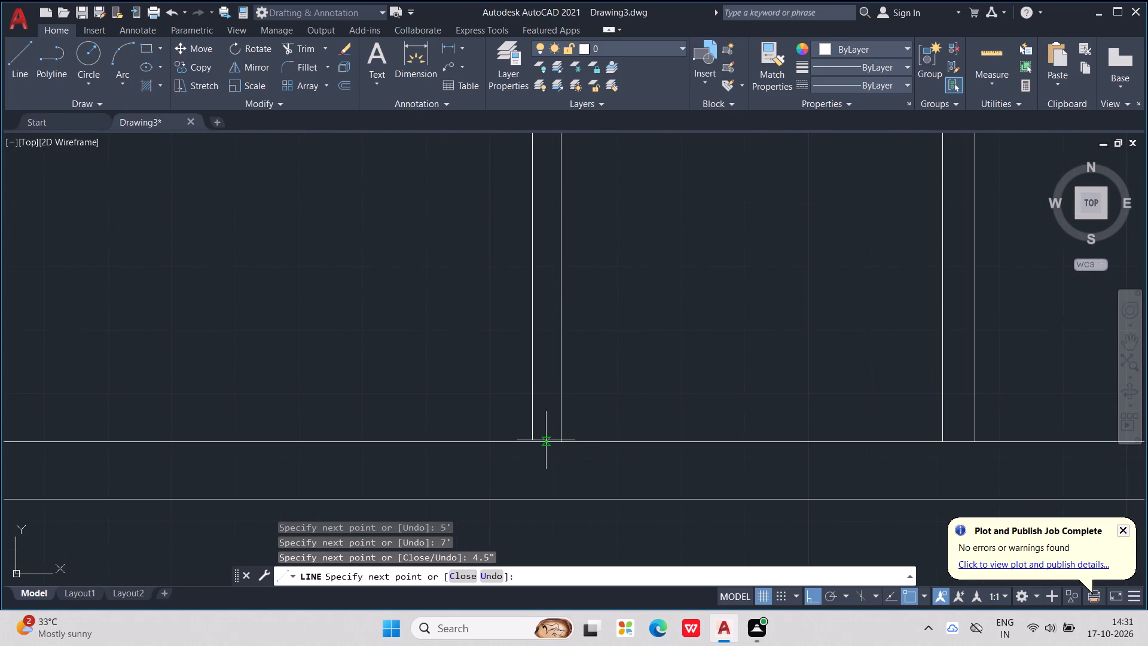
left_click(530, 442)
Continue the new partition's west line down to the south wall's outer face, then east to align with its east side.
scroll(530, 442, "down", 2)
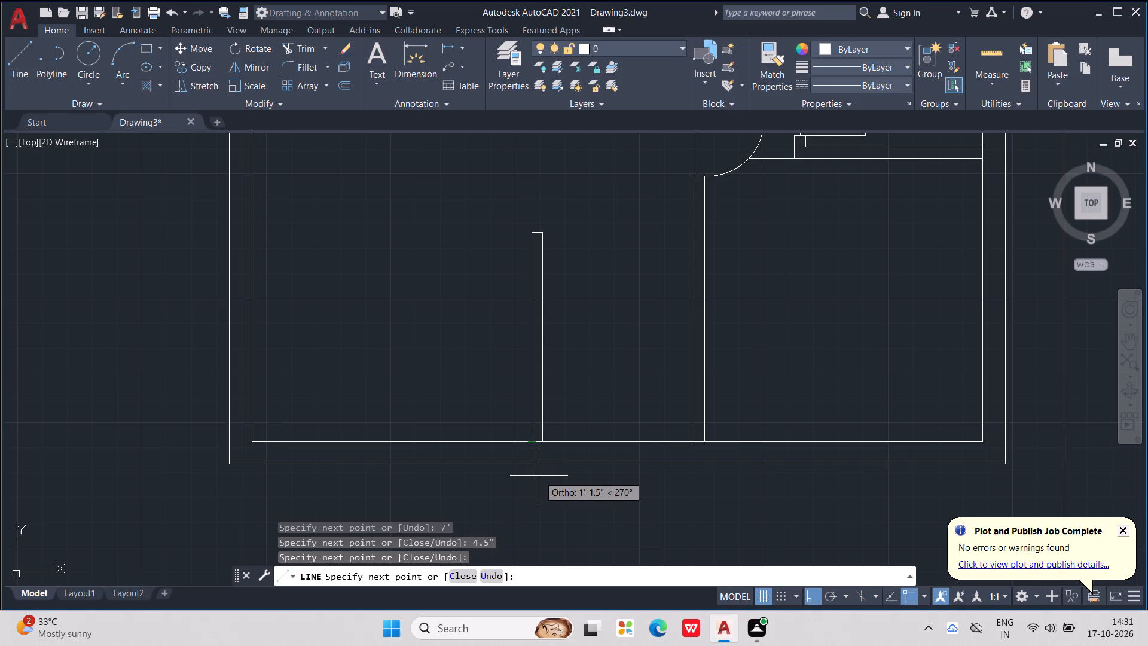
scroll(538, 474, "down", 3)
scroll(538, 474, "up", 2)
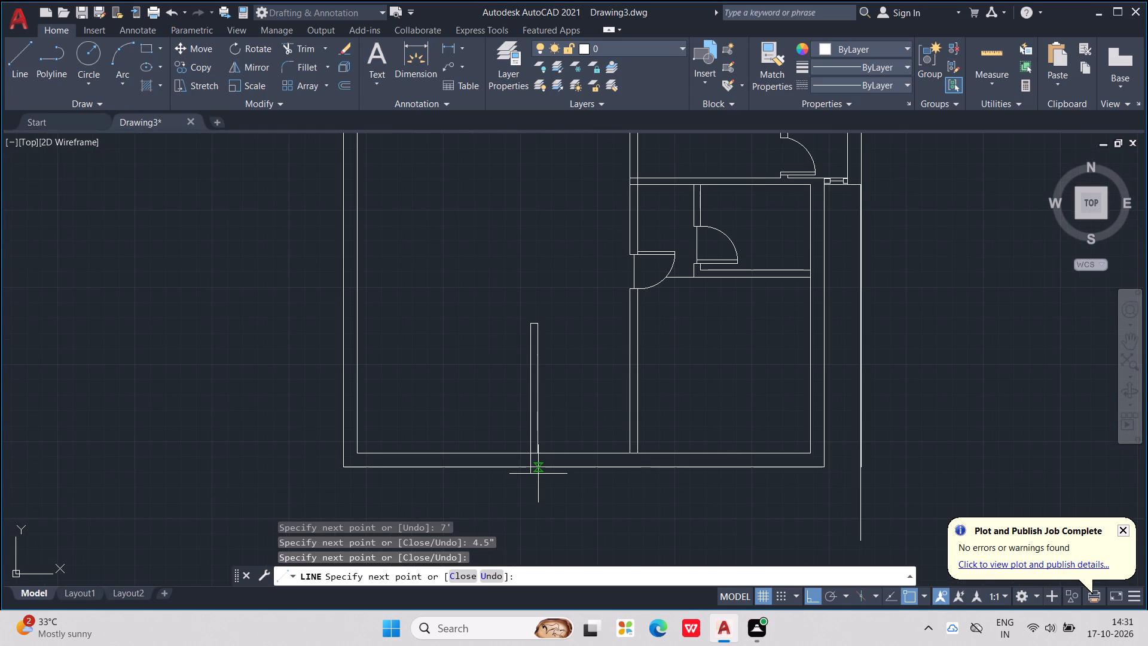
scroll(538, 474, "up", 2)
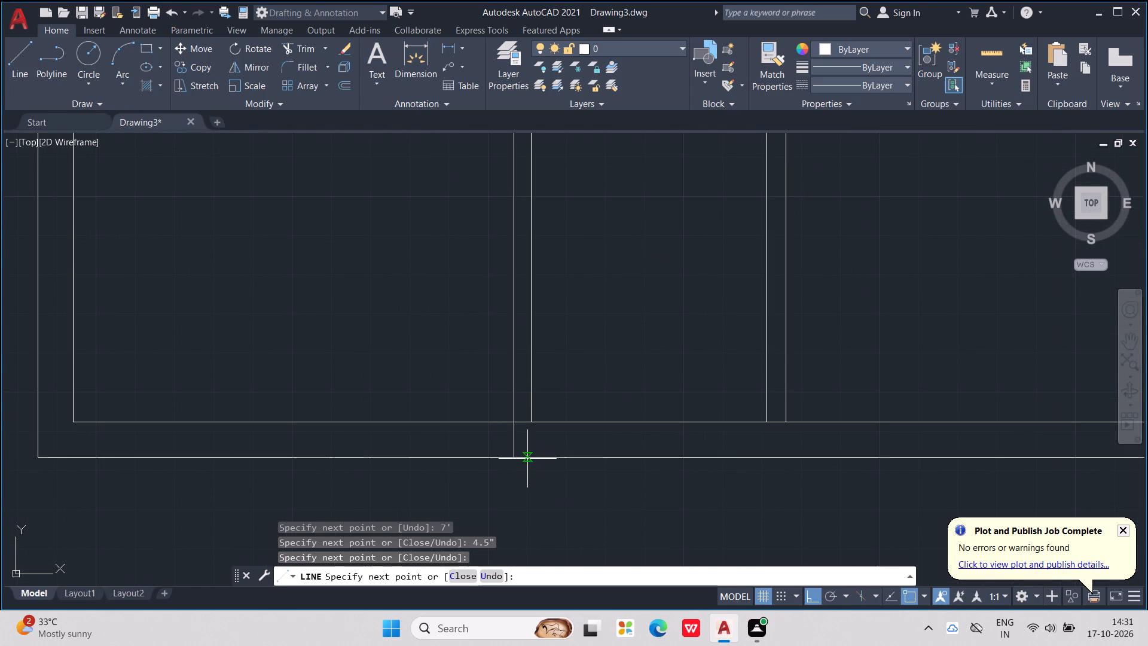
left_click(511, 458)
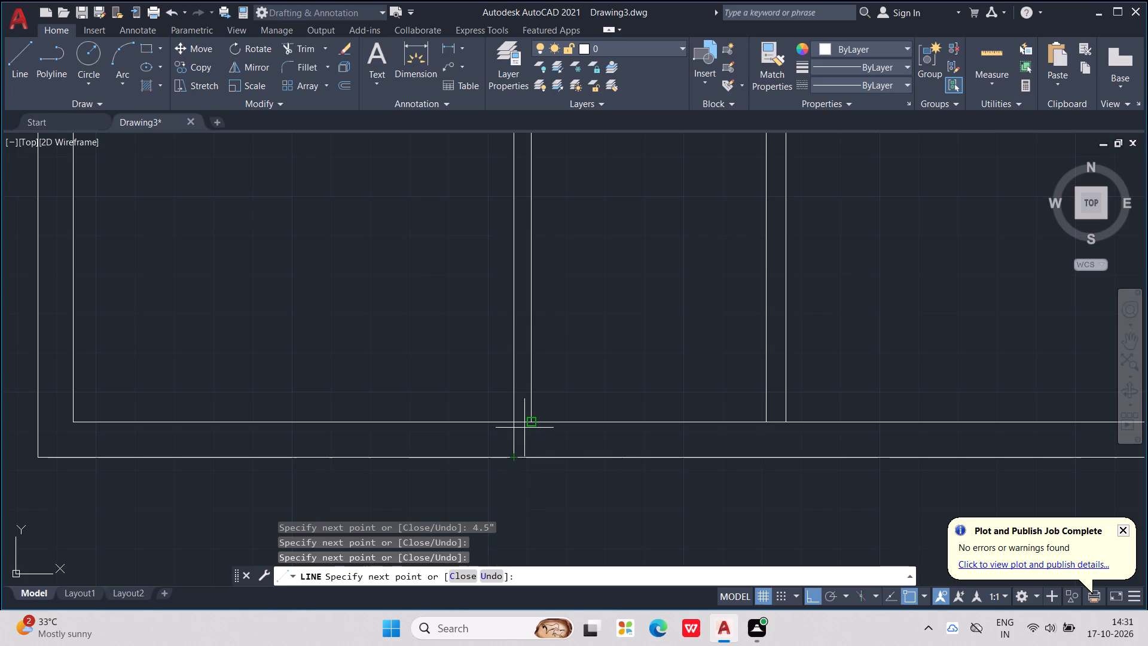
left_click(530, 457)
key("Escape")
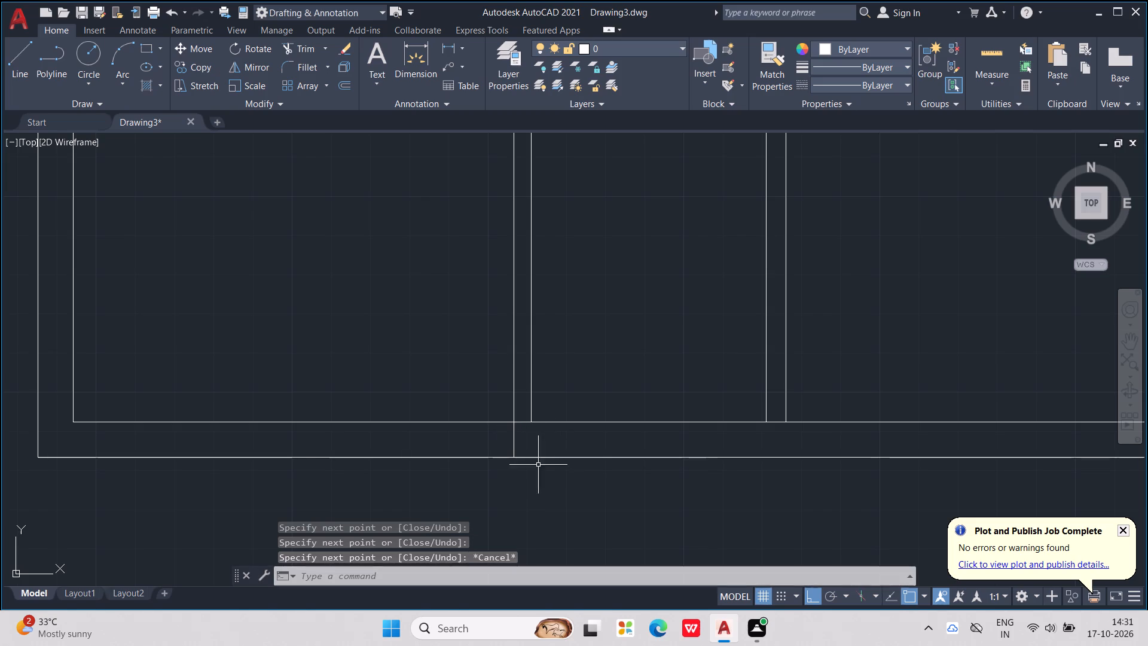
key("Escape")
key("Escape")
key("Escape")
key("Escape")
key("Escape")
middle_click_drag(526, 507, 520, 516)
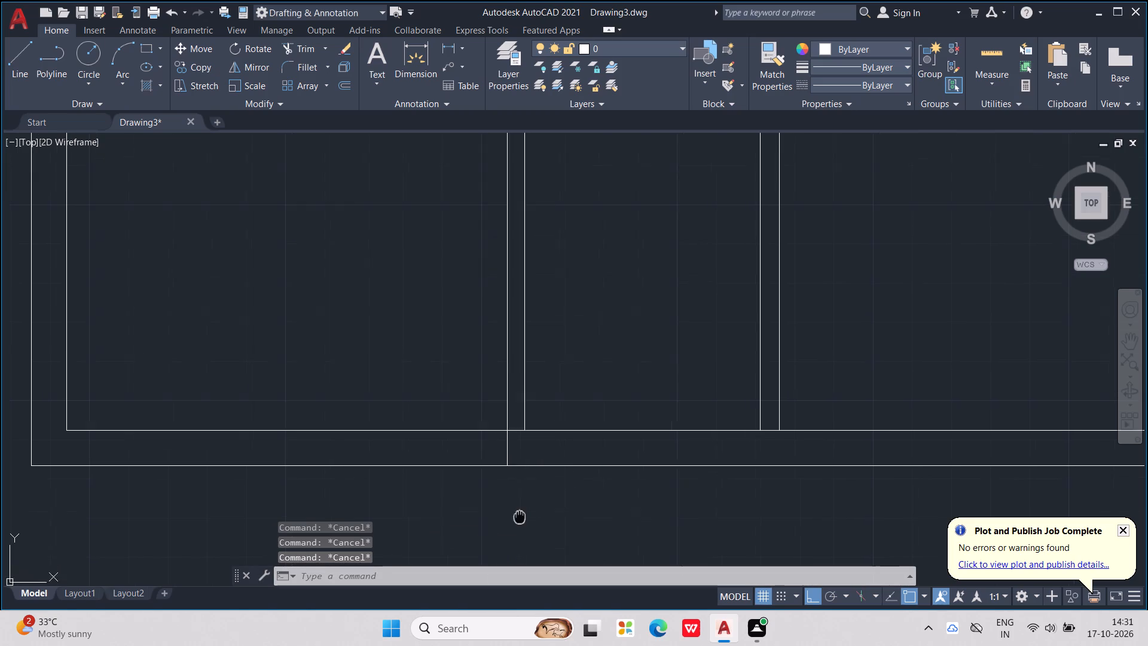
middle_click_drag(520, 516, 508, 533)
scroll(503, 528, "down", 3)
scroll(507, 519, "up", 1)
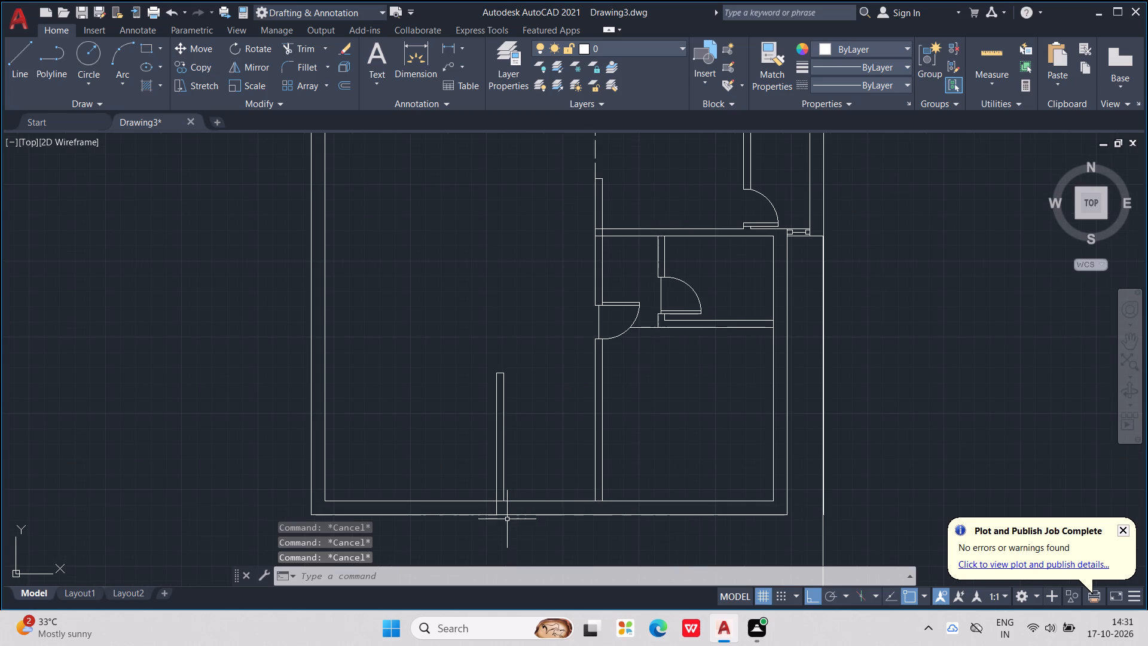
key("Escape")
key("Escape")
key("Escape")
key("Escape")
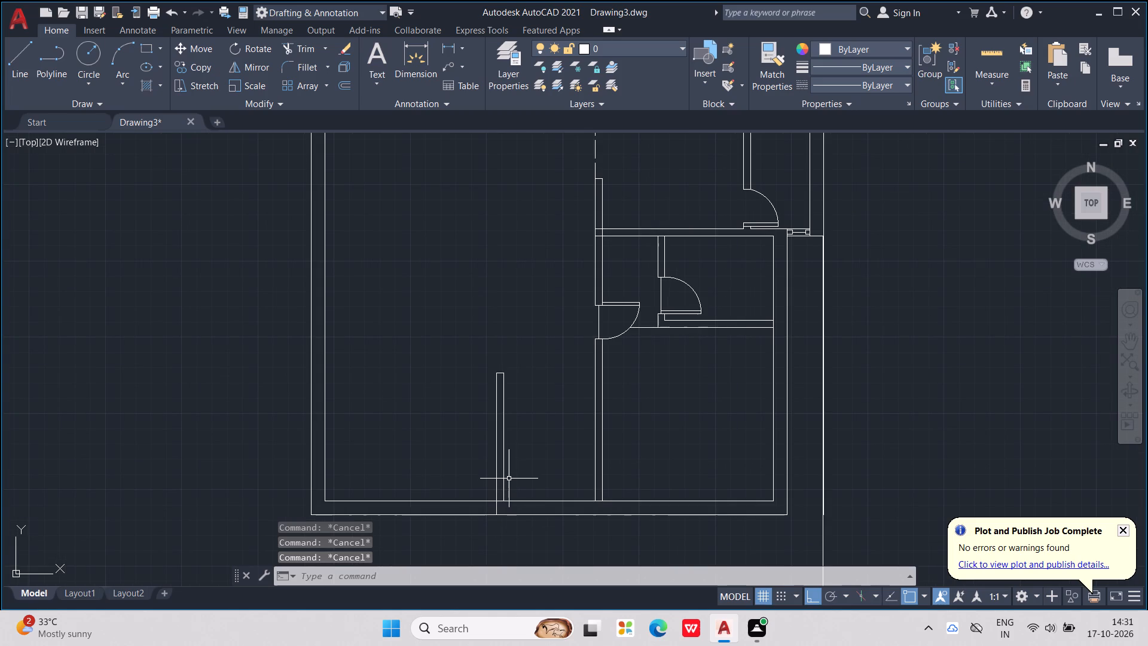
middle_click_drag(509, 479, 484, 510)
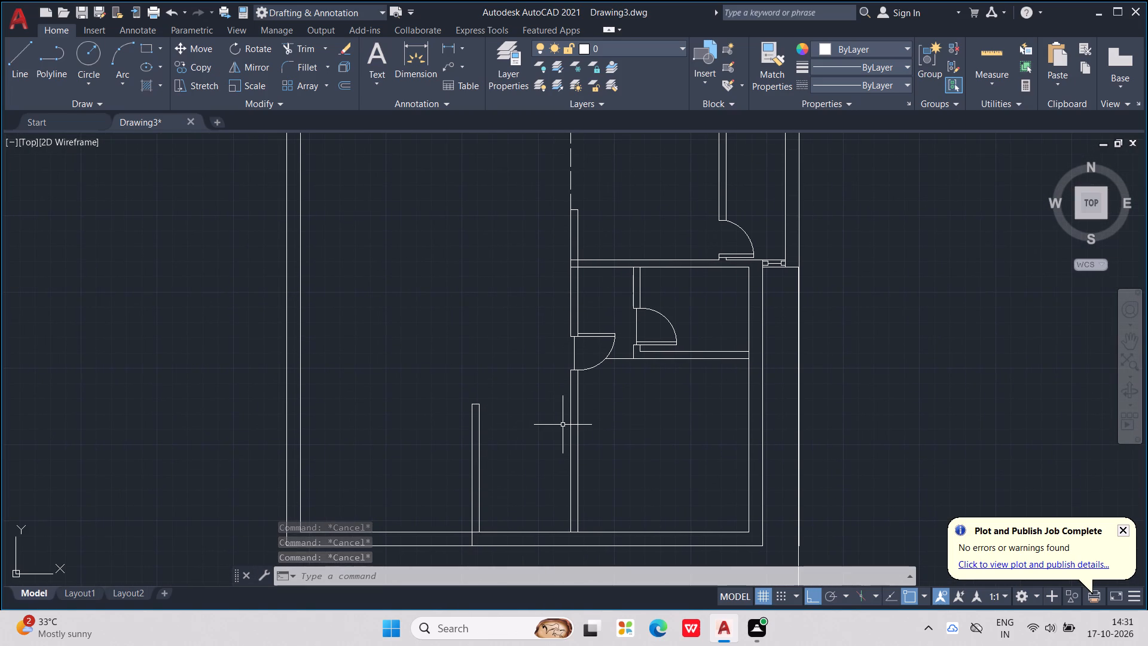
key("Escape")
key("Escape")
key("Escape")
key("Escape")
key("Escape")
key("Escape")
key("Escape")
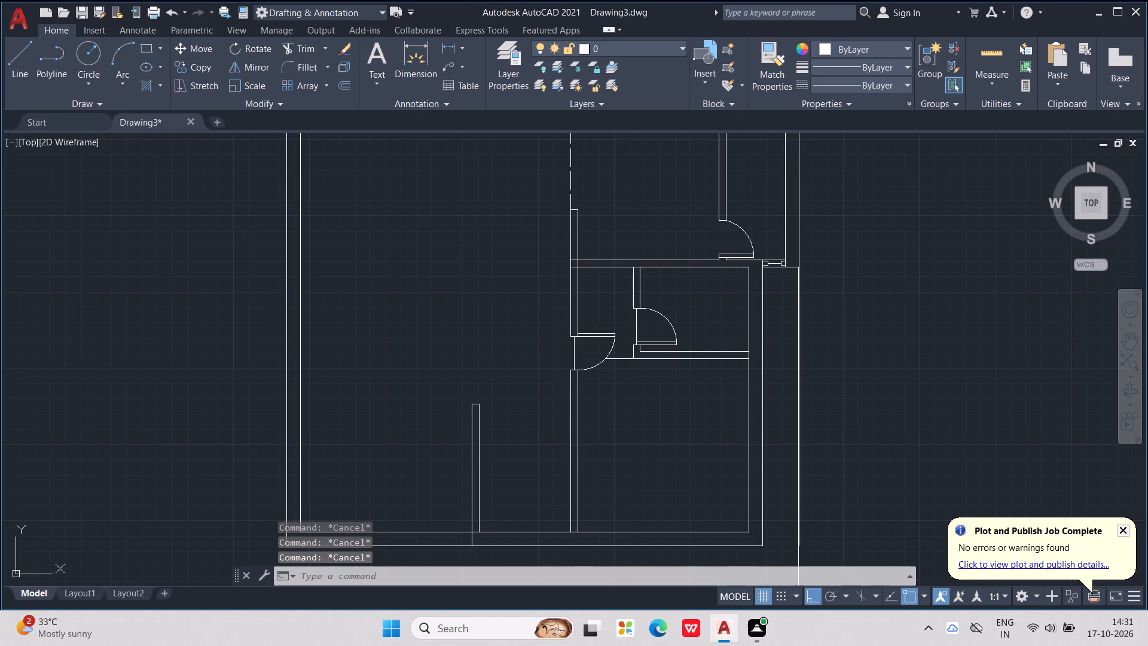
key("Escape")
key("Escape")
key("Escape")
Extend the 7' partition's north end line east to the southeast room's west partition.
type("EX")
key("Return")
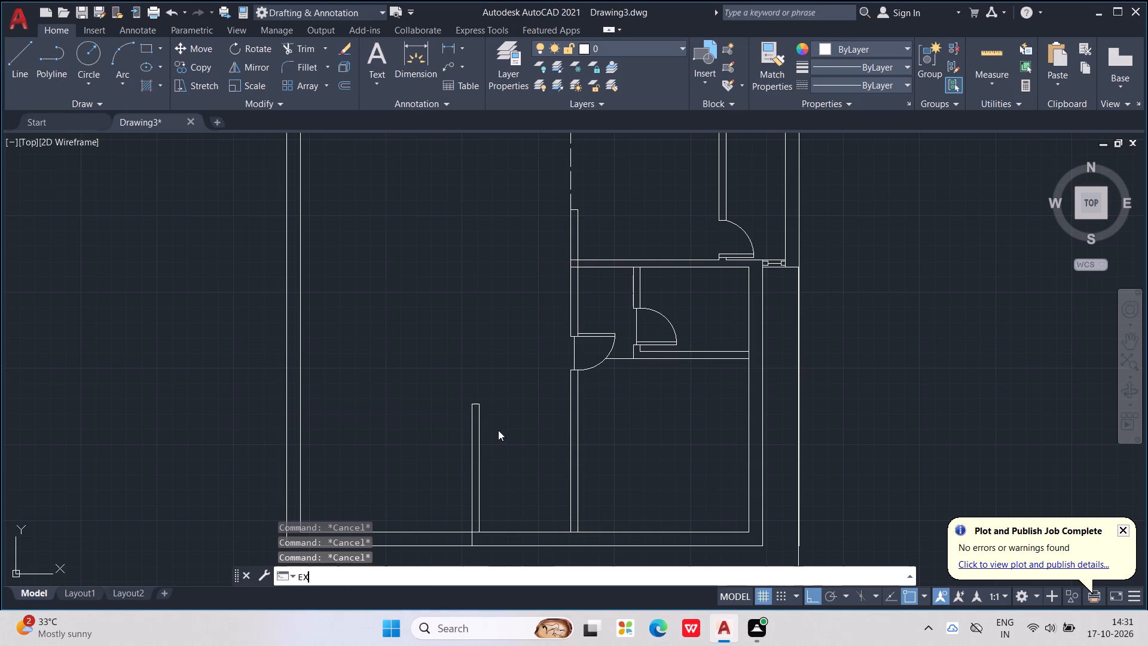
left_click(477, 406)
key("Escape")
key("Escape")
key("Escape")
key("Escape")
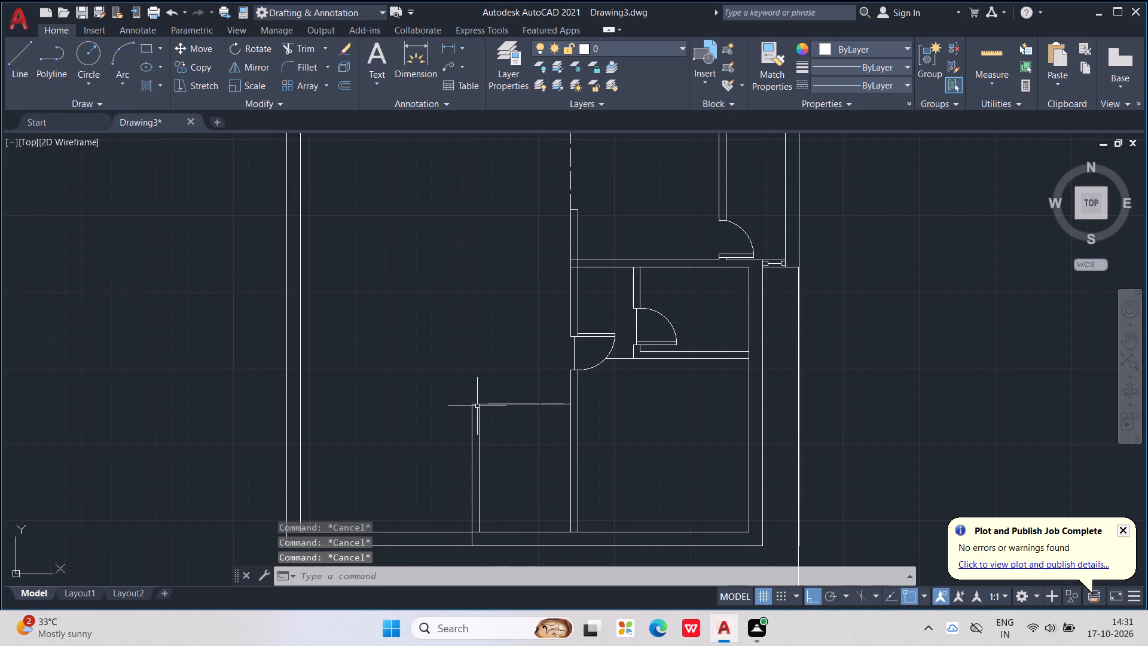
key("Escape")
key("Escape")
key("Escape")
key("Escape")
Offset the extended horizontal line 4.5" to the north to give the new cross partition its thickness.
type("OF")
key("f")
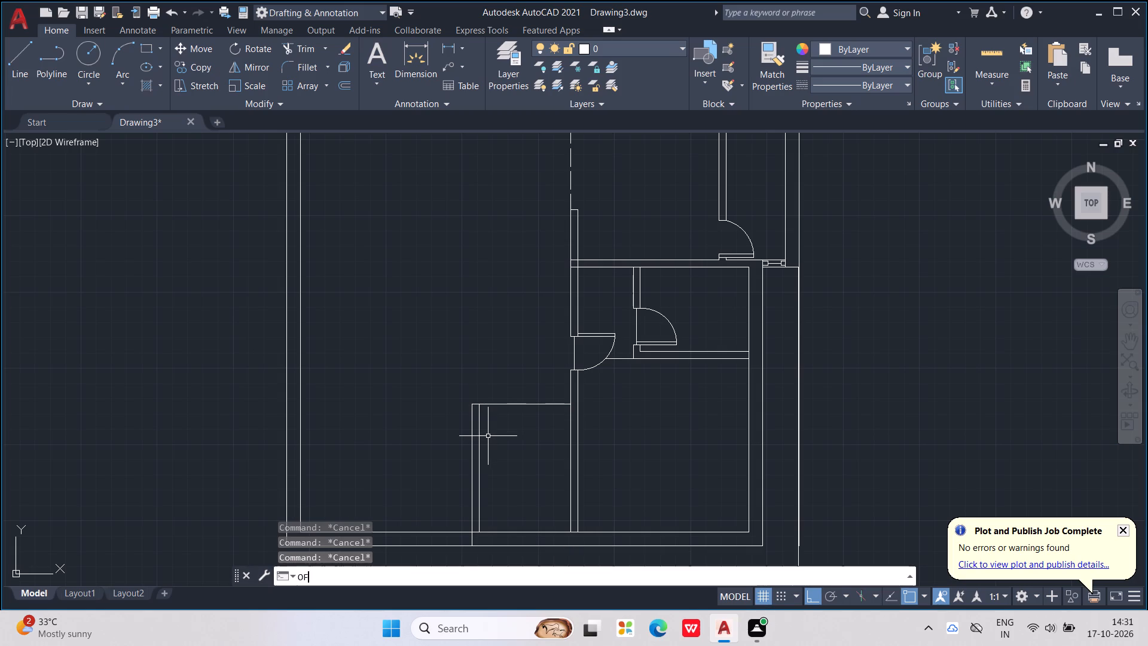
key("Return")
type("4.5\"")
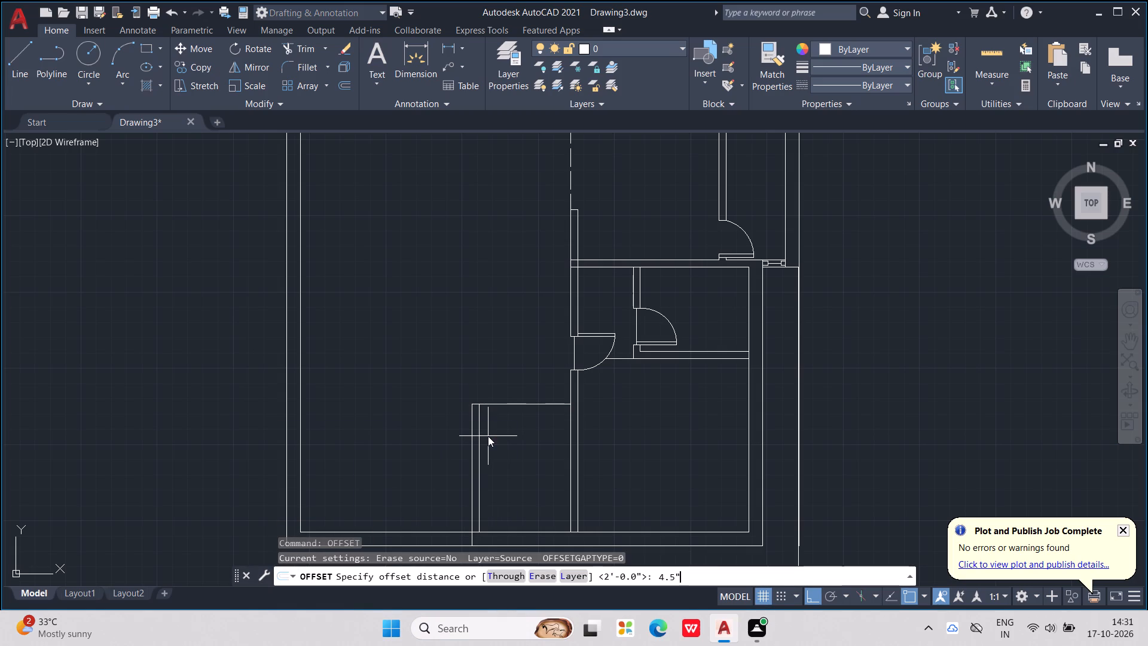
key("Return")
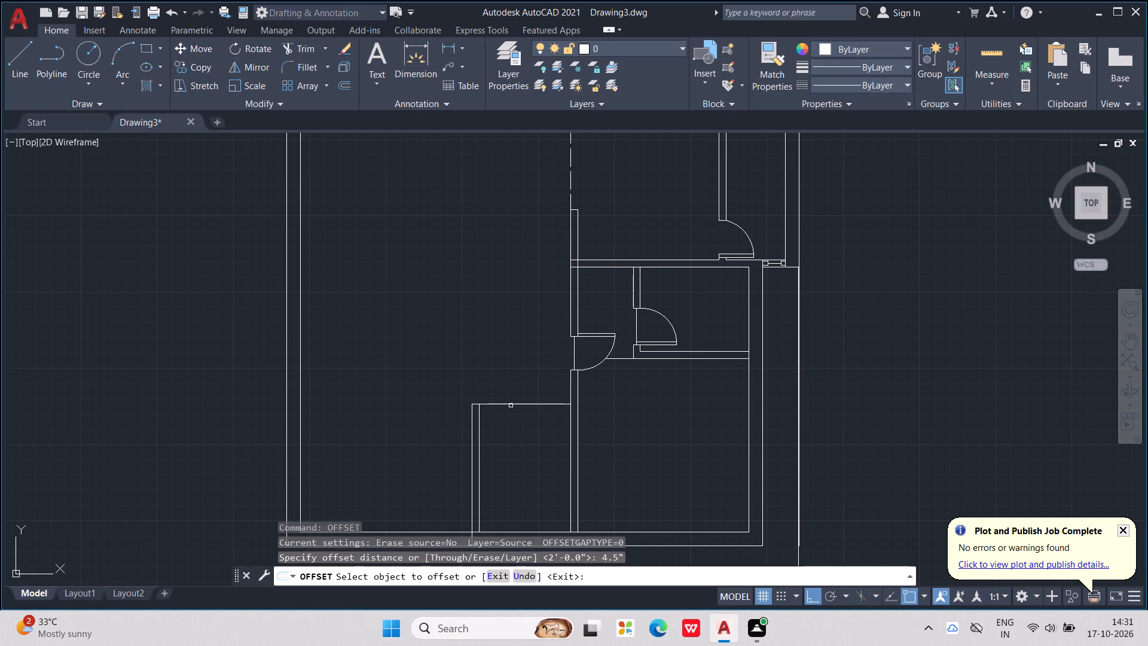
left_click(511, 406)
left_click(509, 379)
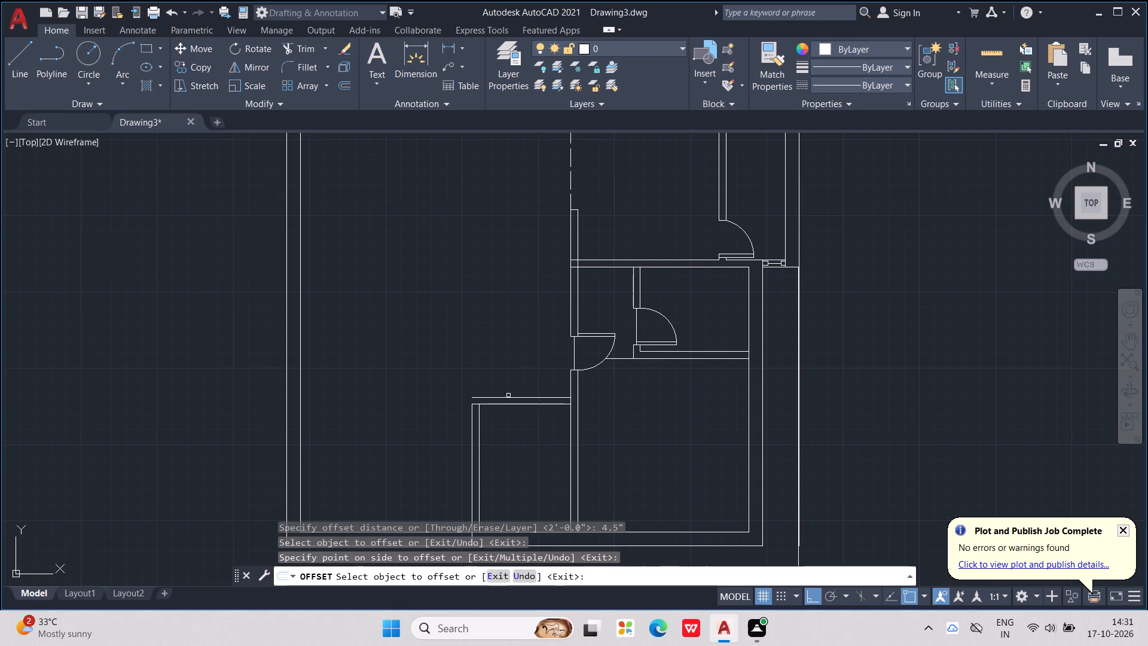
key("Escape")
key("Escape")
key("Escape")
key("Escape")
key("Escape")
key("Escape")
key("Escape")
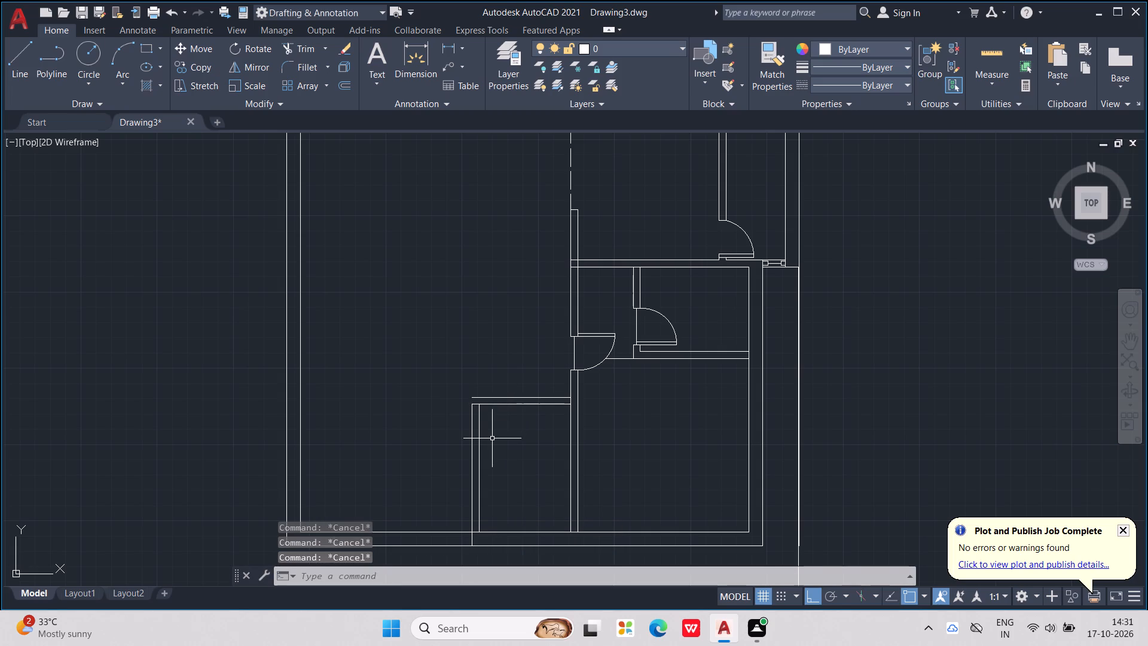
Extend both vertical lines of the 7' partition north to meet the offset line.
key("Escape")
key("e")
key("x")
key("Return")
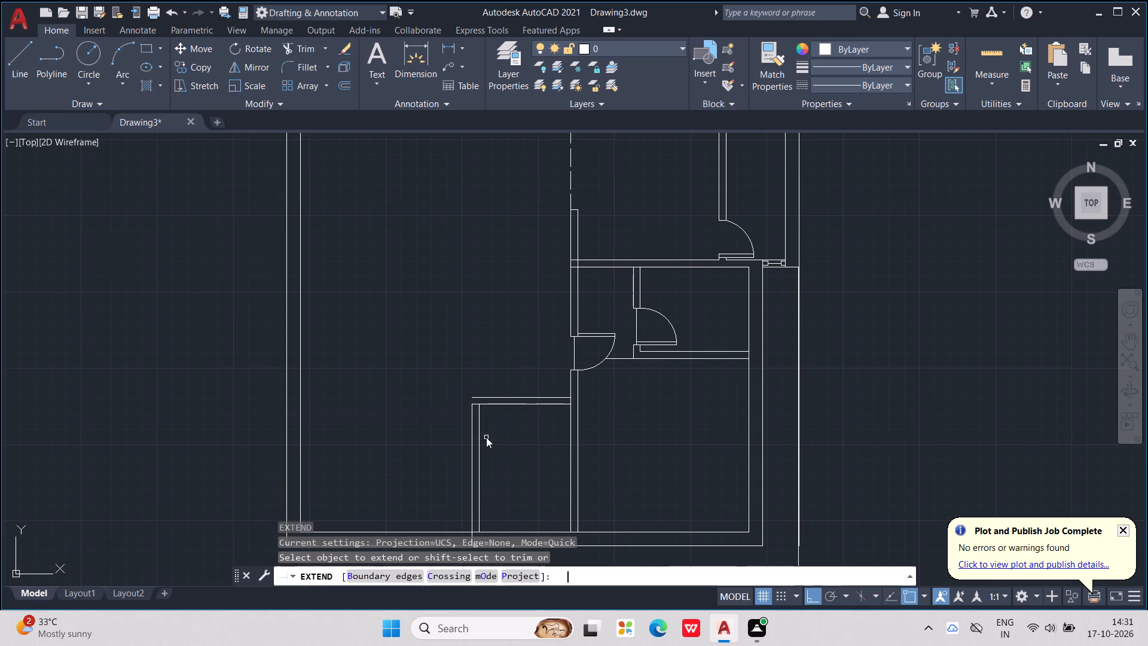
left_click_drag(486, 437, 460, 458)
key("Escape")
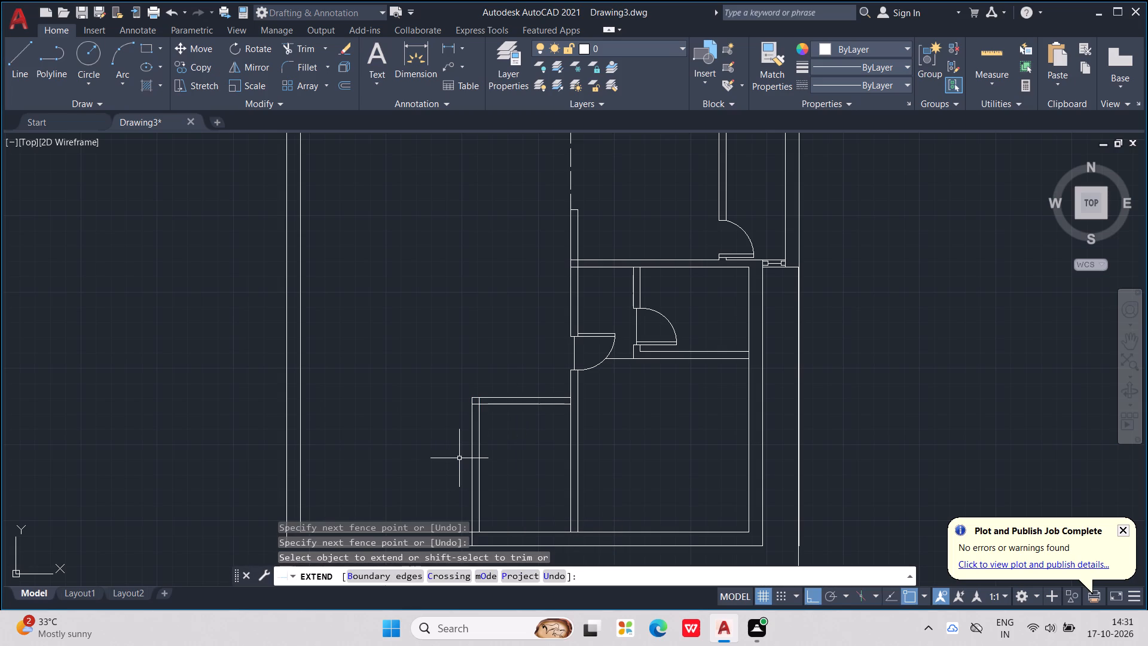
key("Escape")
key("Escape")
scroll(483, 407, "up", 2)
key("Escape")
scroll(507, 434, "down", 2)
middle_click_drag(509, 434, 510, 434)
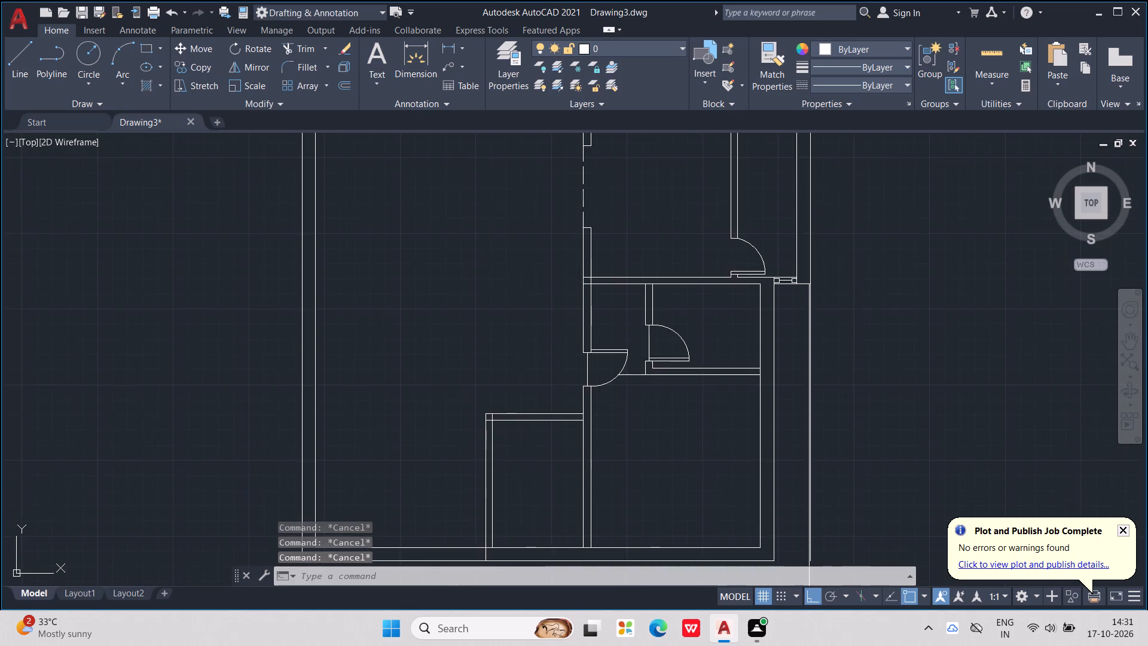
middle_click_drag(510, 434, 510, 382)
key("Escape")
key("Escape")
key("Escape")
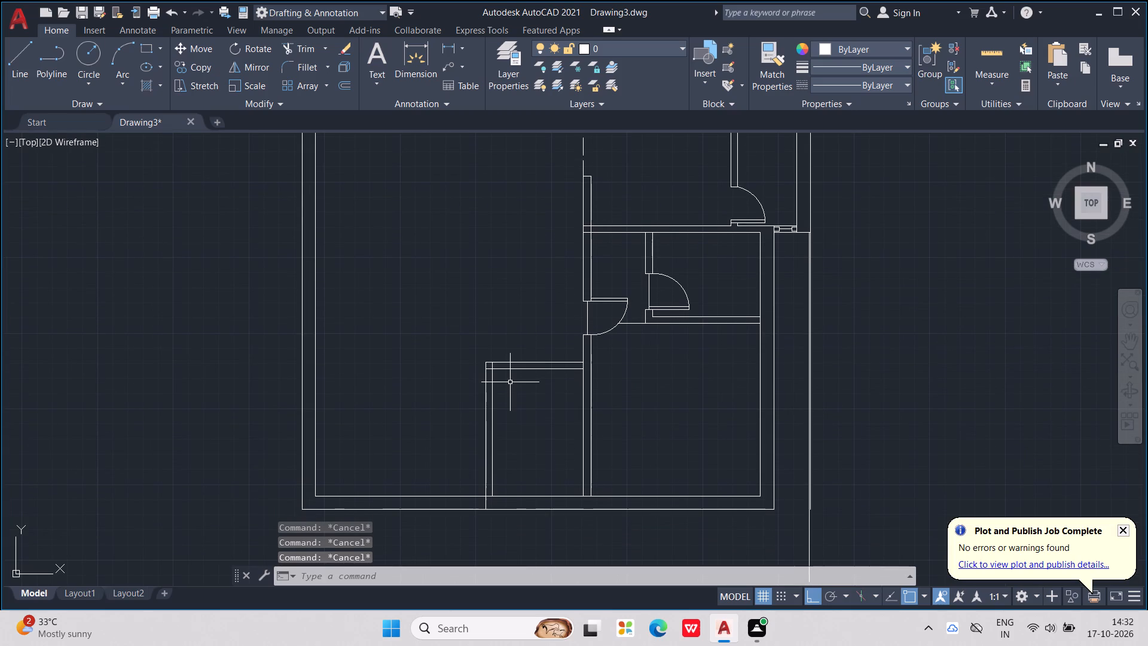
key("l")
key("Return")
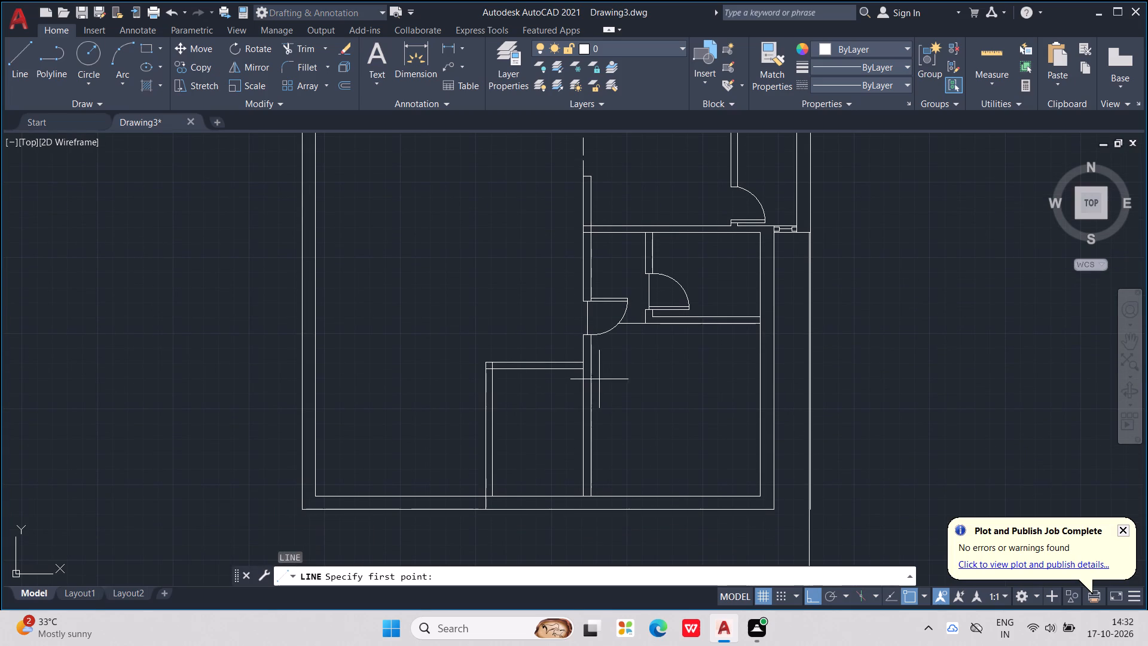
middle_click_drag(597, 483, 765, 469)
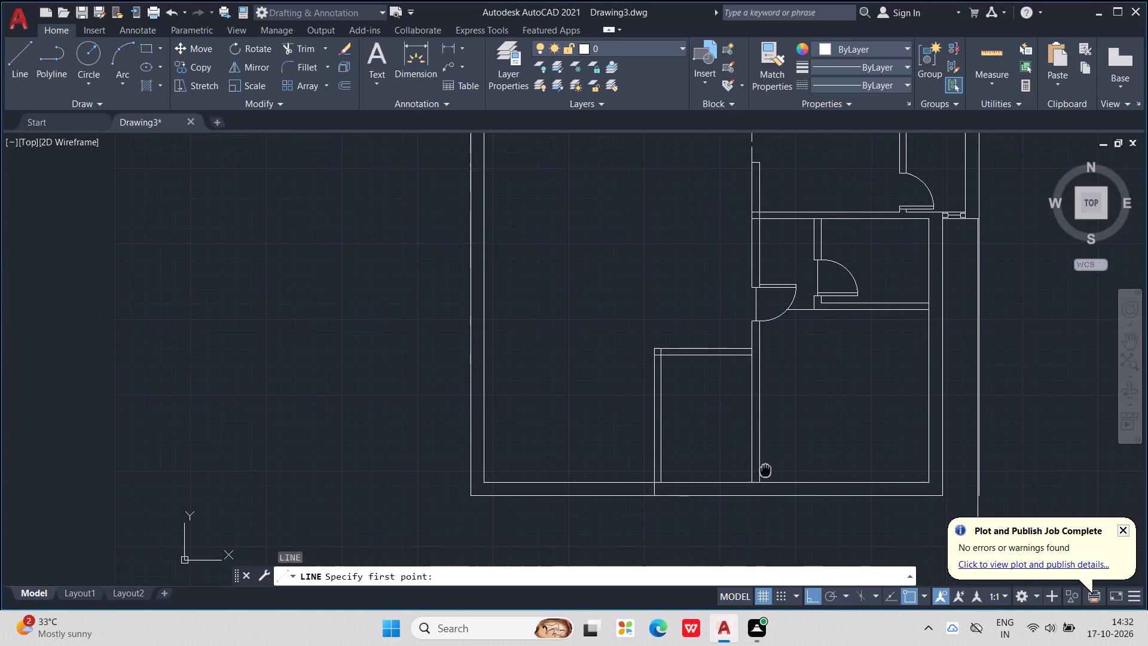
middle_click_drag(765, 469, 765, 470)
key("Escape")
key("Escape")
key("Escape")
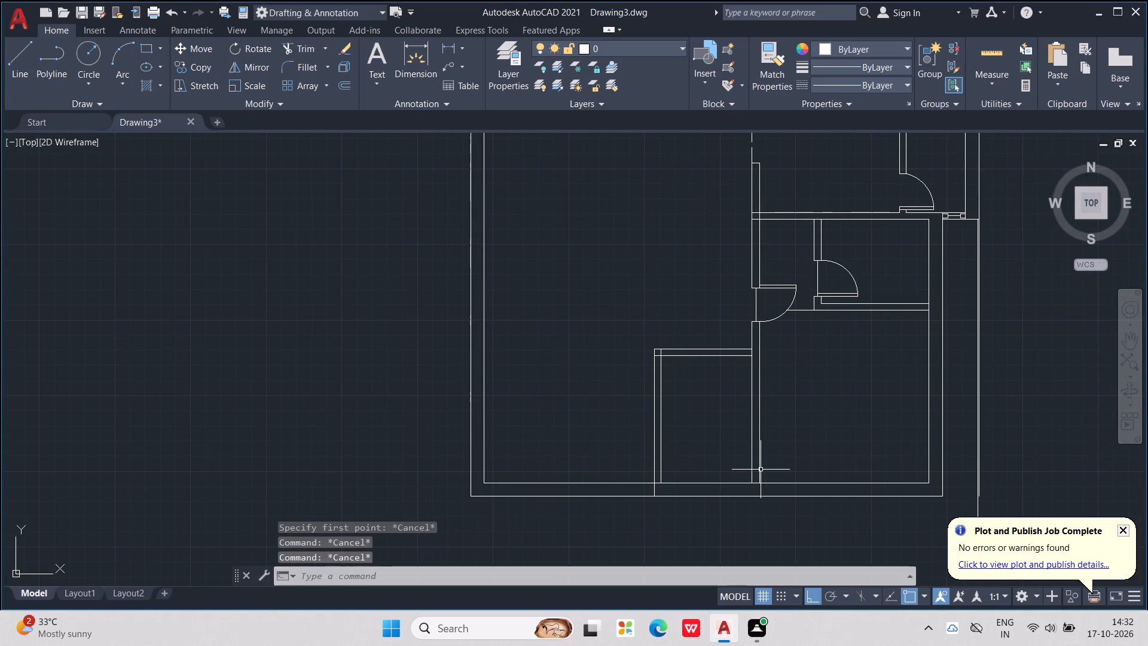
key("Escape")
Draw a horizontal line from the 7' partition's west side, level with the cross partition's south line, to the west wall's inner face.
key("l")
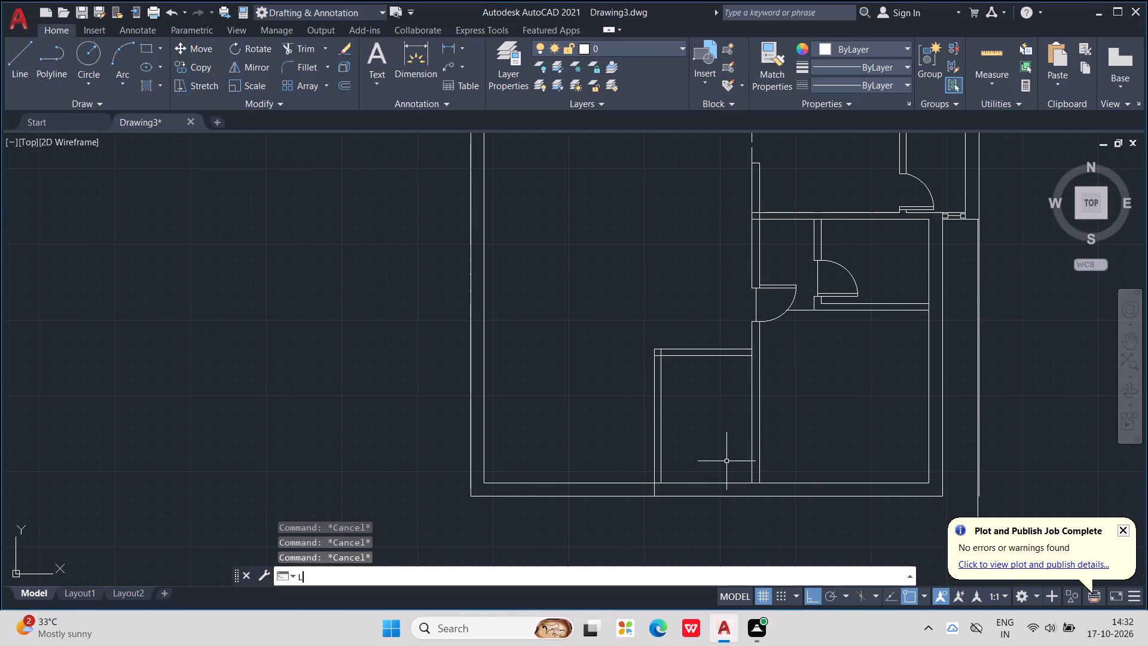
key("Return")
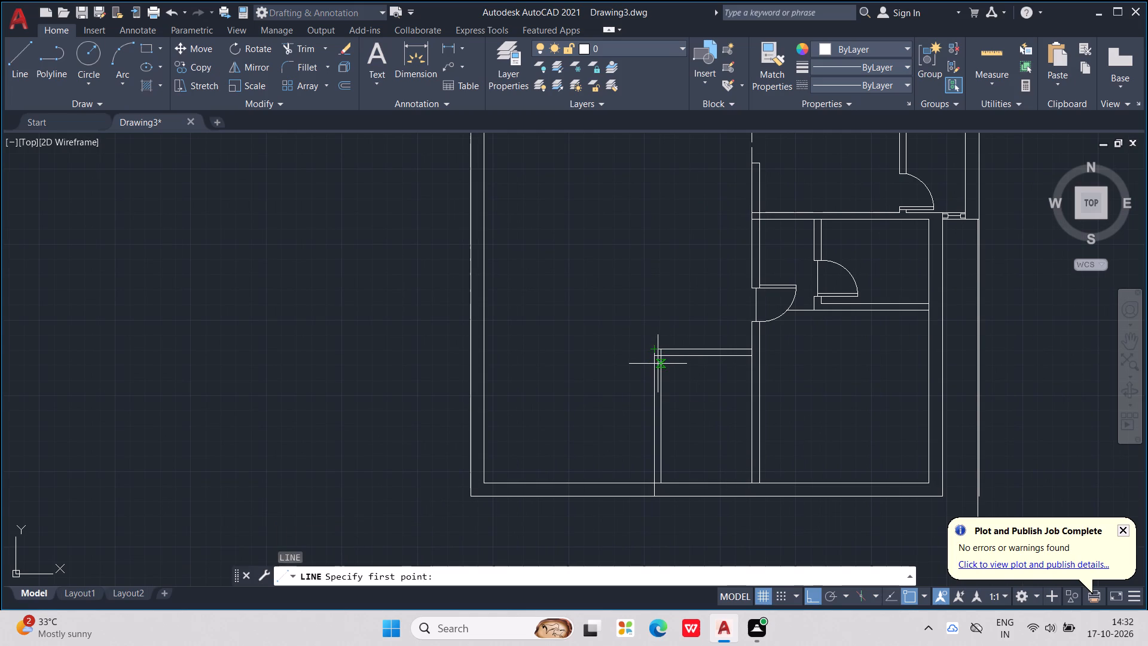
left_click(656, 361)
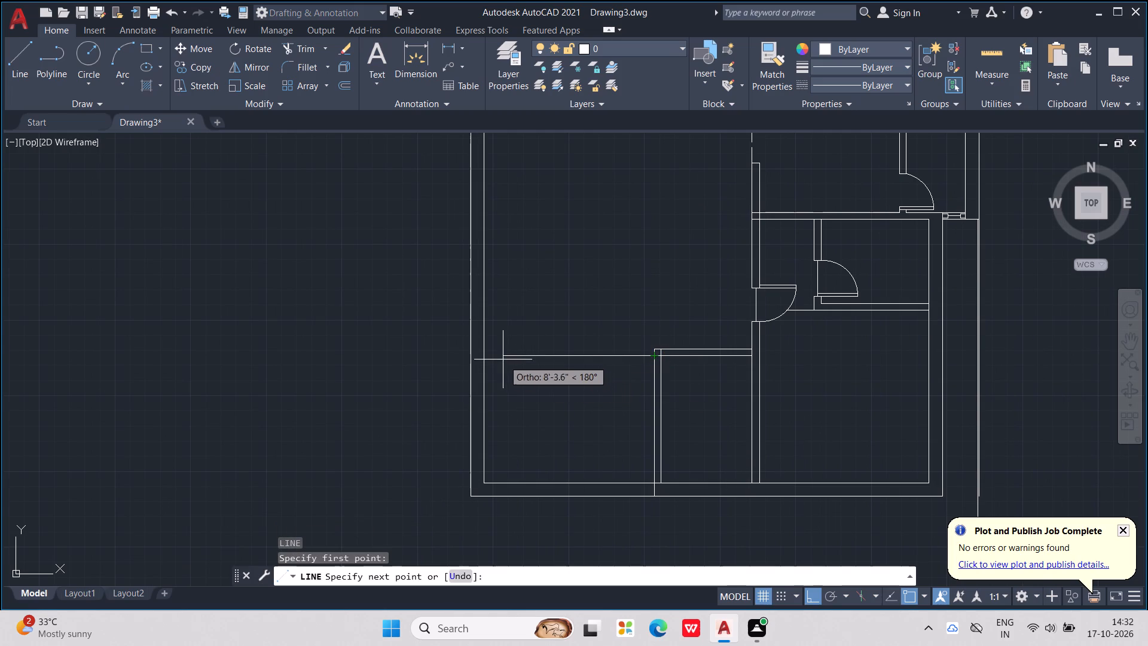
left_click(487, 358)
key("Escape")
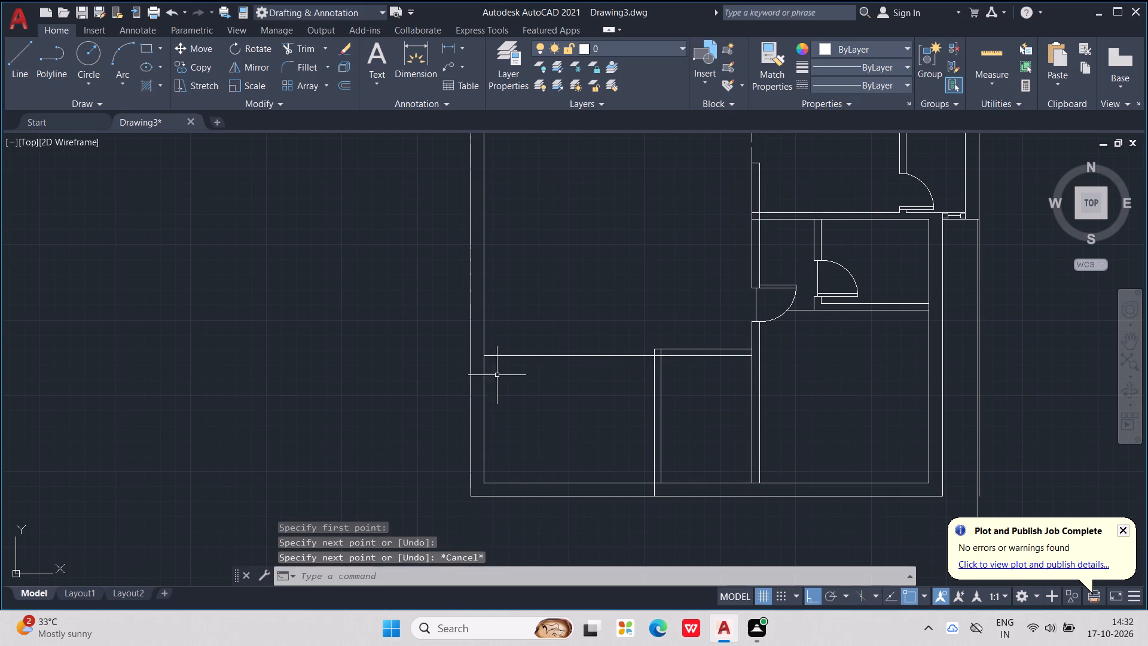
key("Escape")
key("Escape")
key("Escape")
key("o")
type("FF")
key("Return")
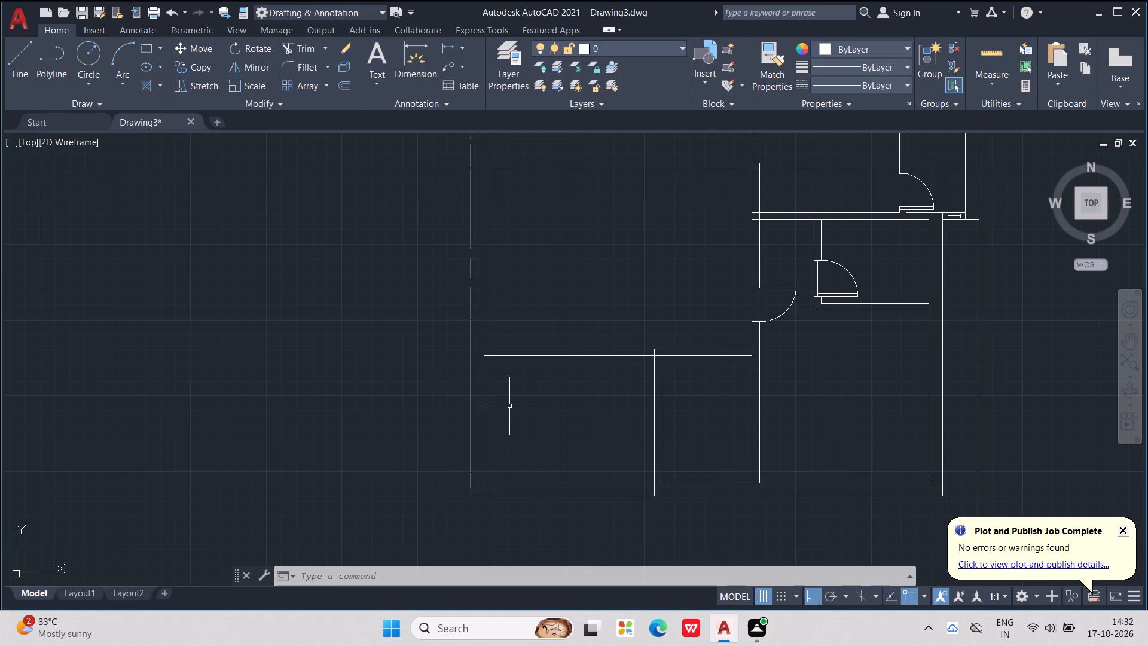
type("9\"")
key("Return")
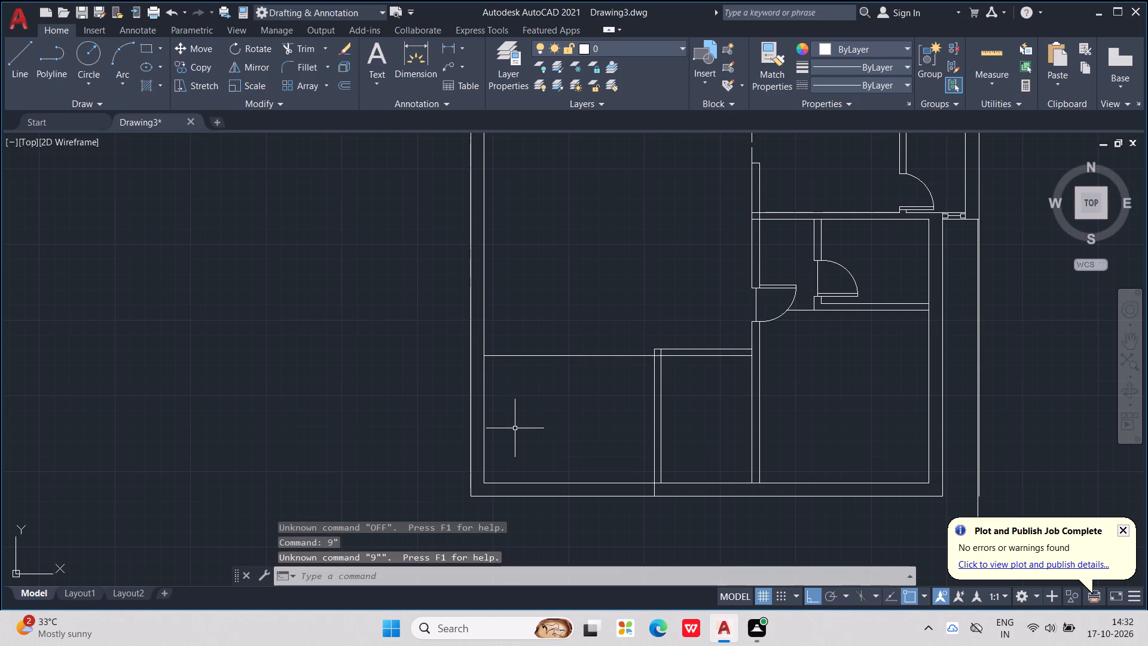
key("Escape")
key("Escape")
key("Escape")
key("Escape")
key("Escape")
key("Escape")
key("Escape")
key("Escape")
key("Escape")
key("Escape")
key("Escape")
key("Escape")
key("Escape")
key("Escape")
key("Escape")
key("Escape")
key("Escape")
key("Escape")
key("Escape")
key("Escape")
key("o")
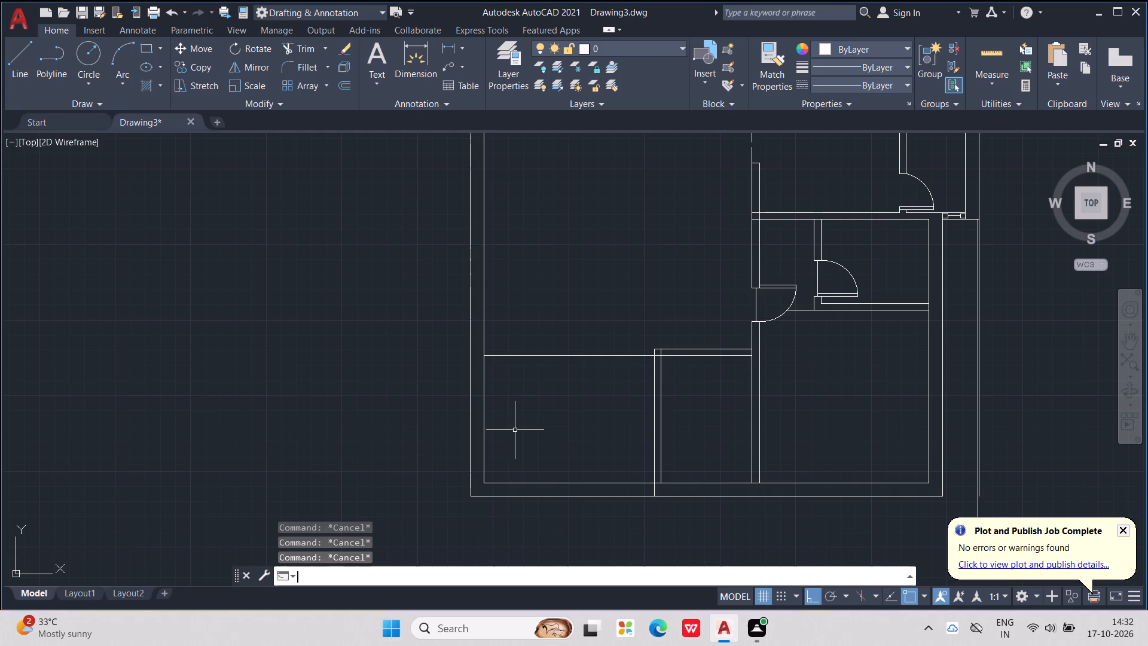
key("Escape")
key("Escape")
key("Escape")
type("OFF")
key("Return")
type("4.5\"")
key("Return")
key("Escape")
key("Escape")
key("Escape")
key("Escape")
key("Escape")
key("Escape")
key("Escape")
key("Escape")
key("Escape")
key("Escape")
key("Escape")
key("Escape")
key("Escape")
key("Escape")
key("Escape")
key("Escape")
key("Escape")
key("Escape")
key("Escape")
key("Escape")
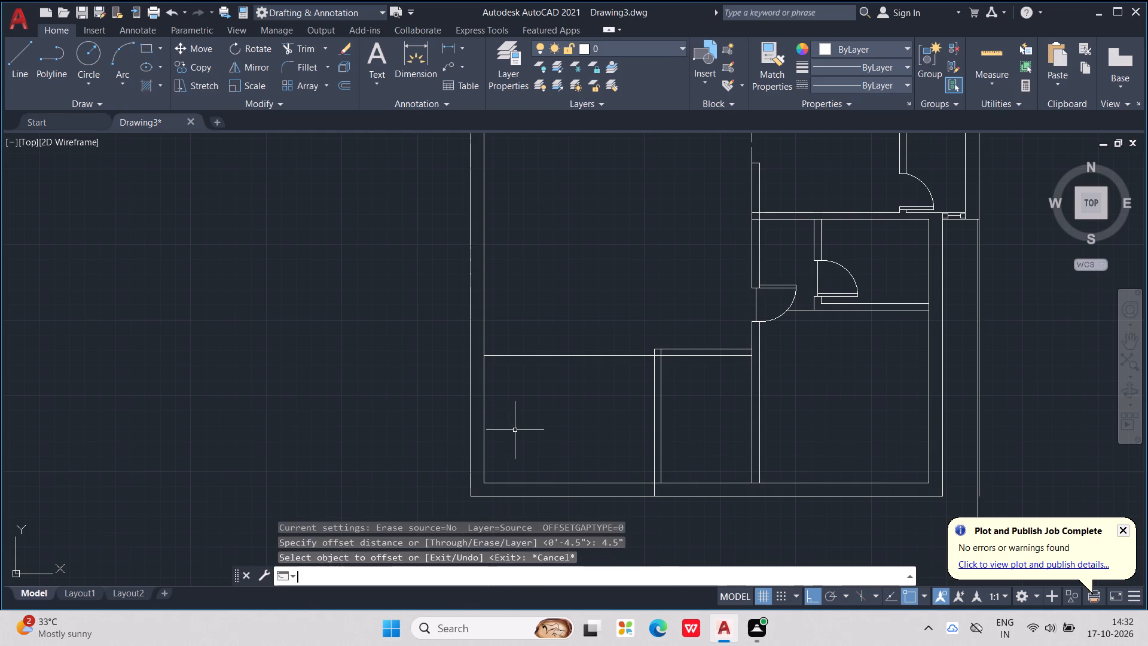
Offset the new horizontal line running to the west wall 9" to the north.
type("OFF")
key("Return")
type("9\"")
key("Return")
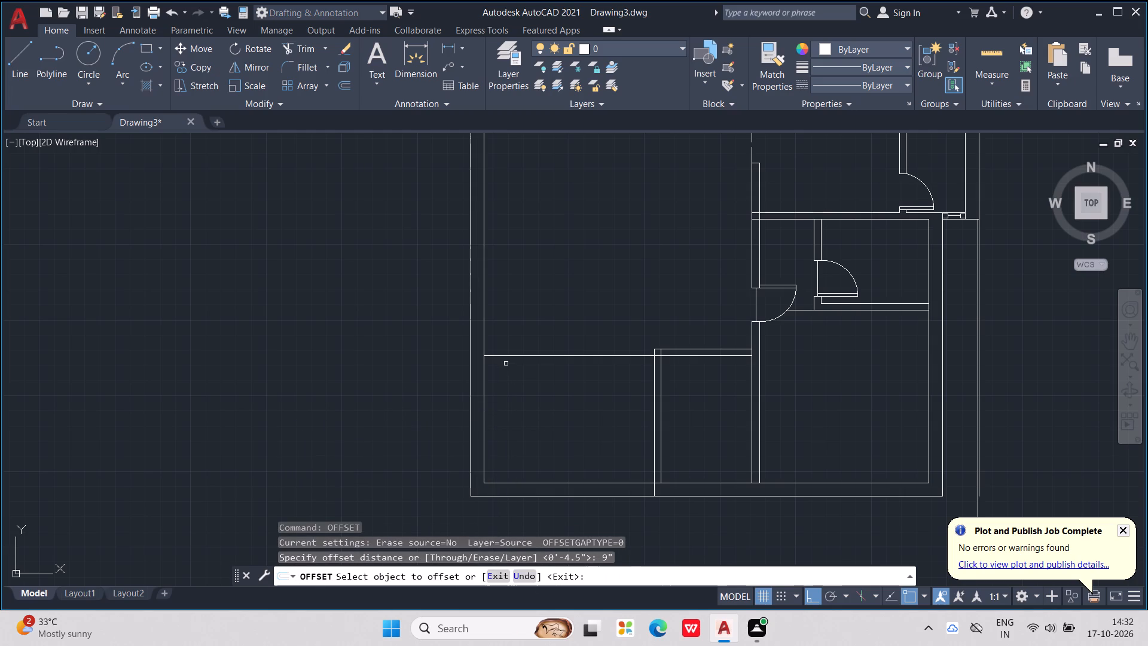
left_click(504, 355)
left_click(502, 345)
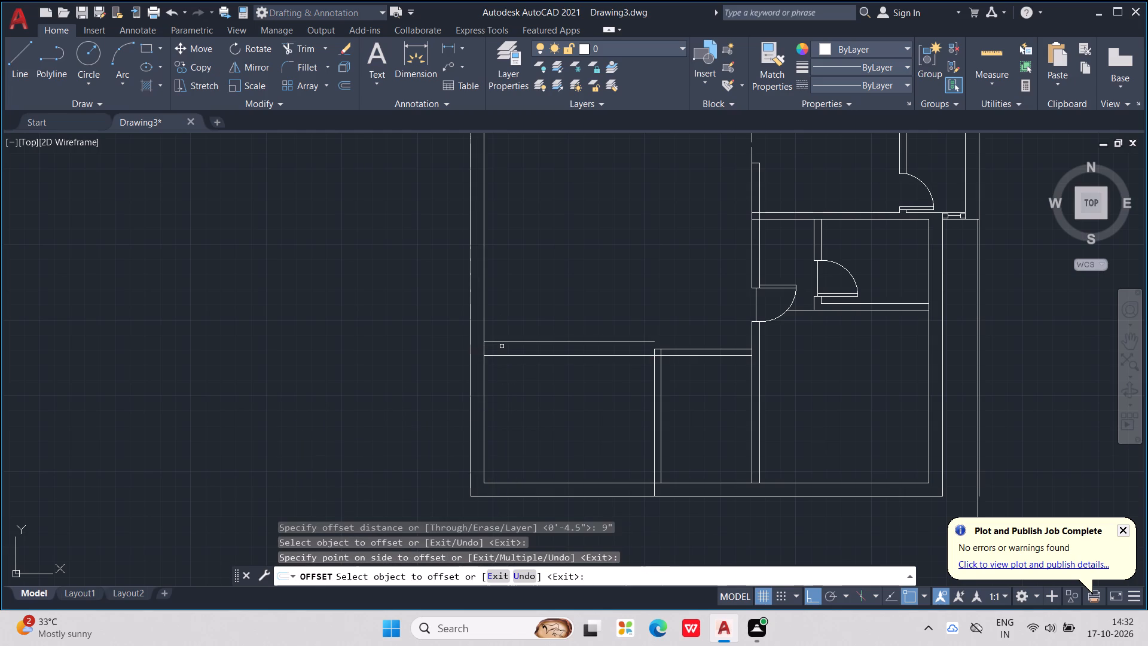
middle_click_drag(502, 349, 443, 410)
key("Escape")
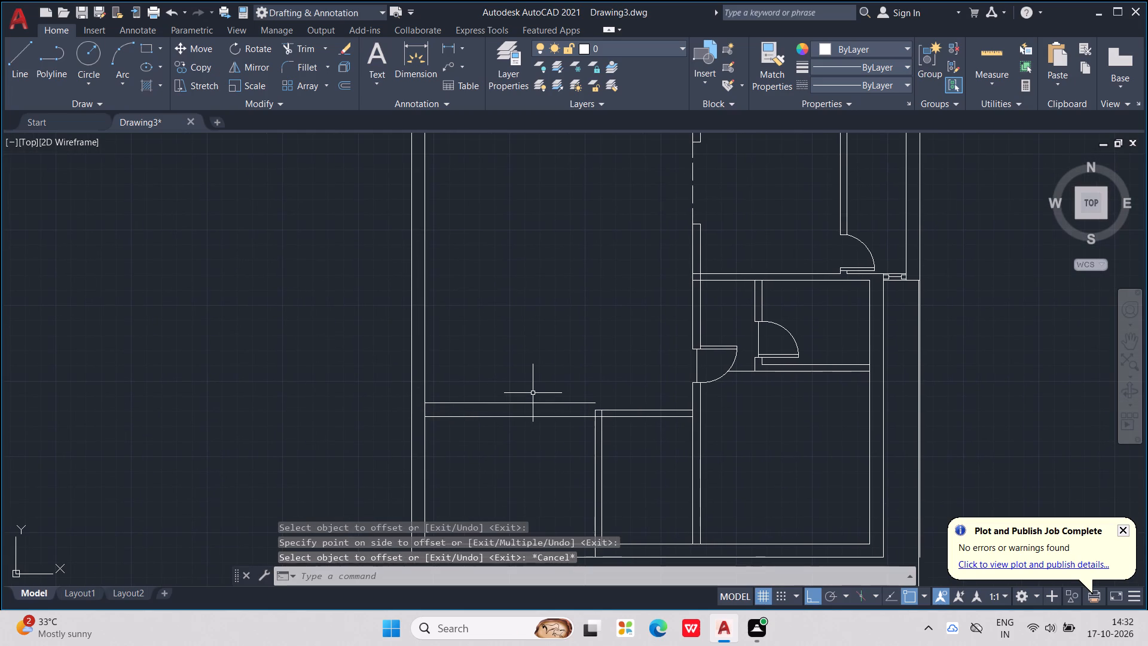
key("Escape")
key("Escape")
key("Escape")
key("Escape")
Extend the 7' partition's west line north to the end of the 9" wall's upper line.
type("EX")
key("Return")
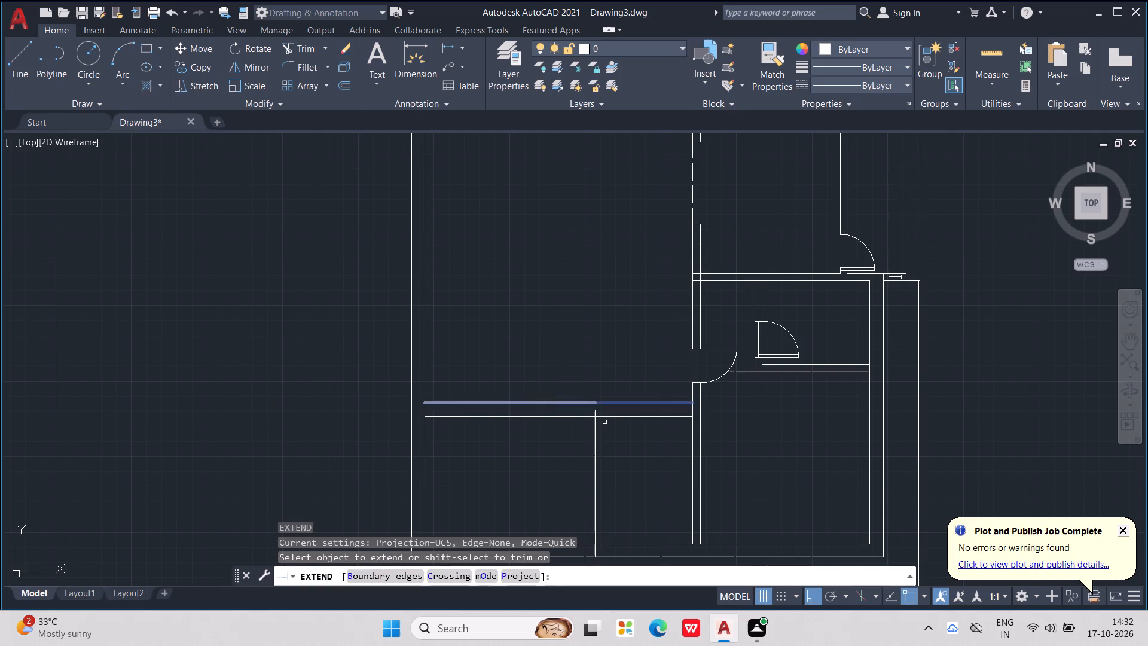
left_click(592, 449)
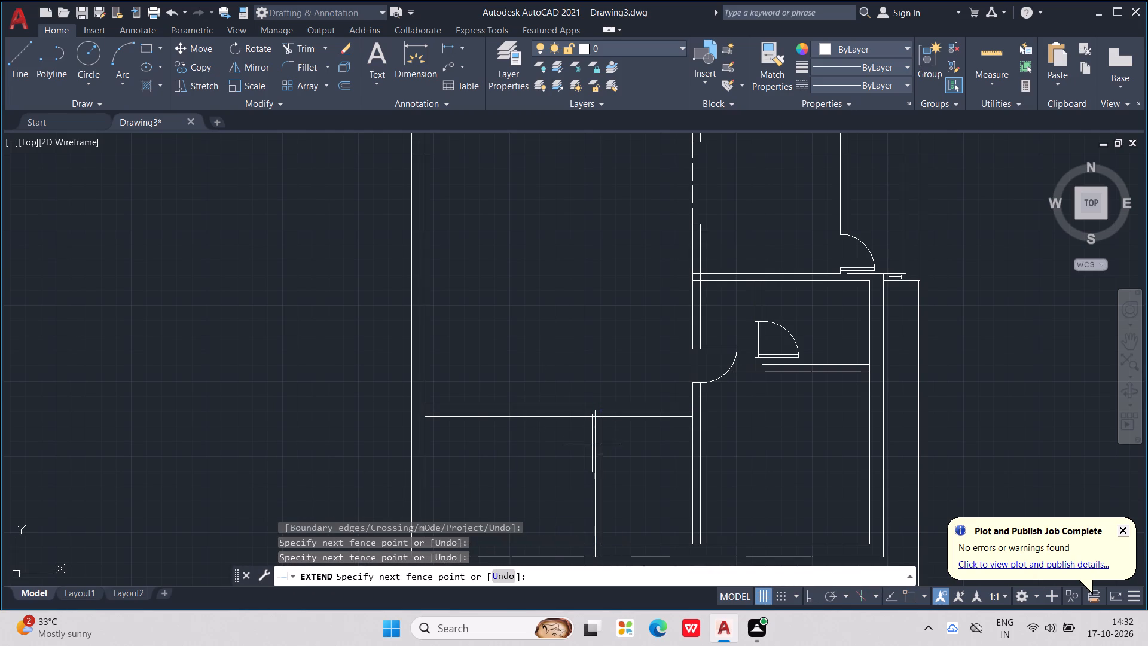
left_click(597, 433)
key("Escape")
key("Escape")
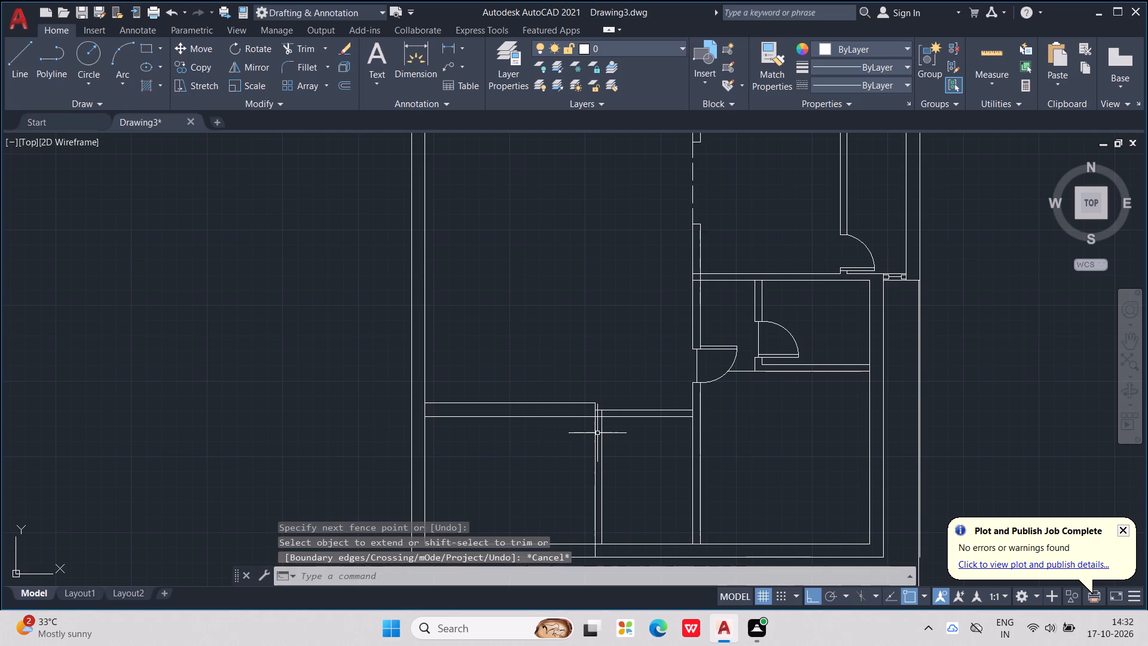
key("Escape")
key("Escape")
key("Escape")
key("Escape")
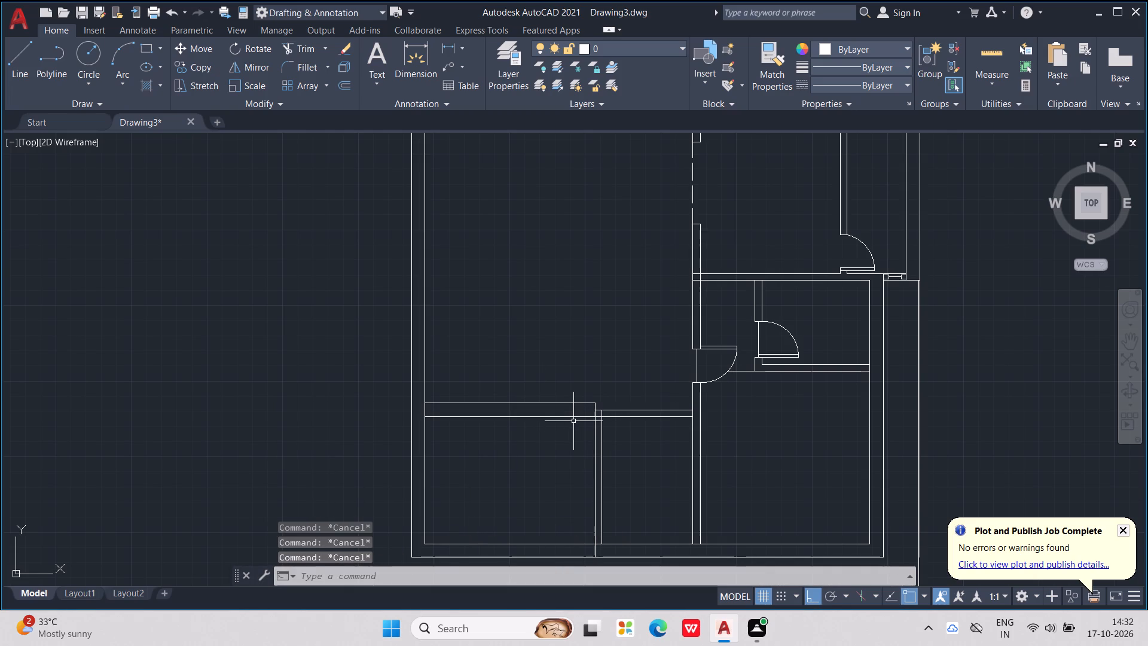
key("Escape")
key("Escape")
key("Escape")
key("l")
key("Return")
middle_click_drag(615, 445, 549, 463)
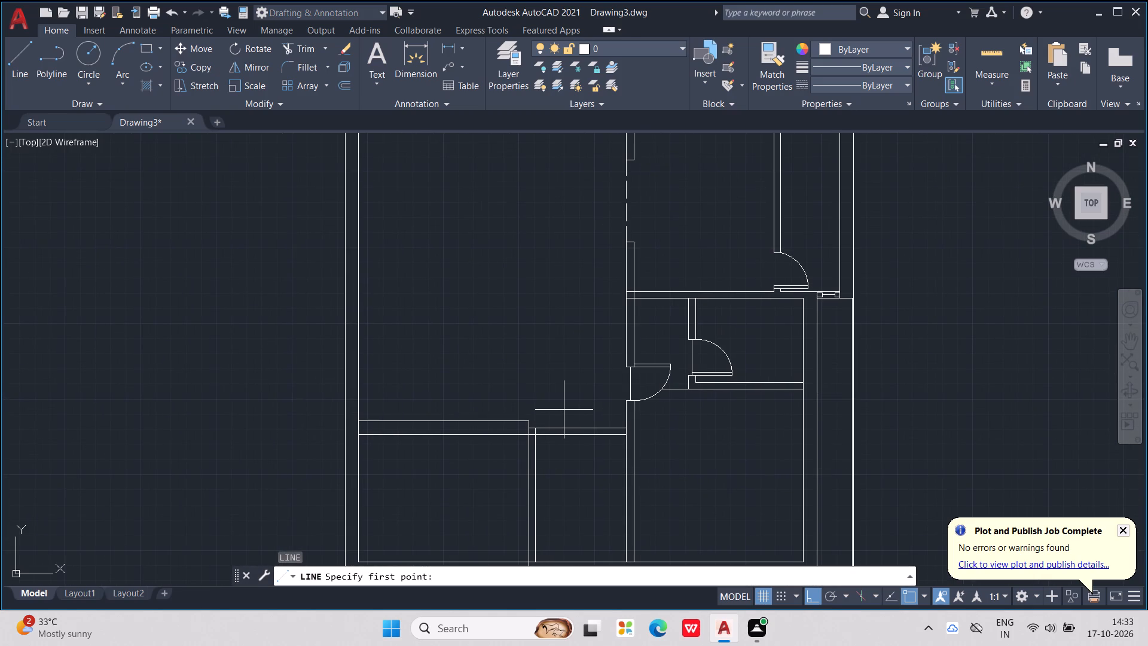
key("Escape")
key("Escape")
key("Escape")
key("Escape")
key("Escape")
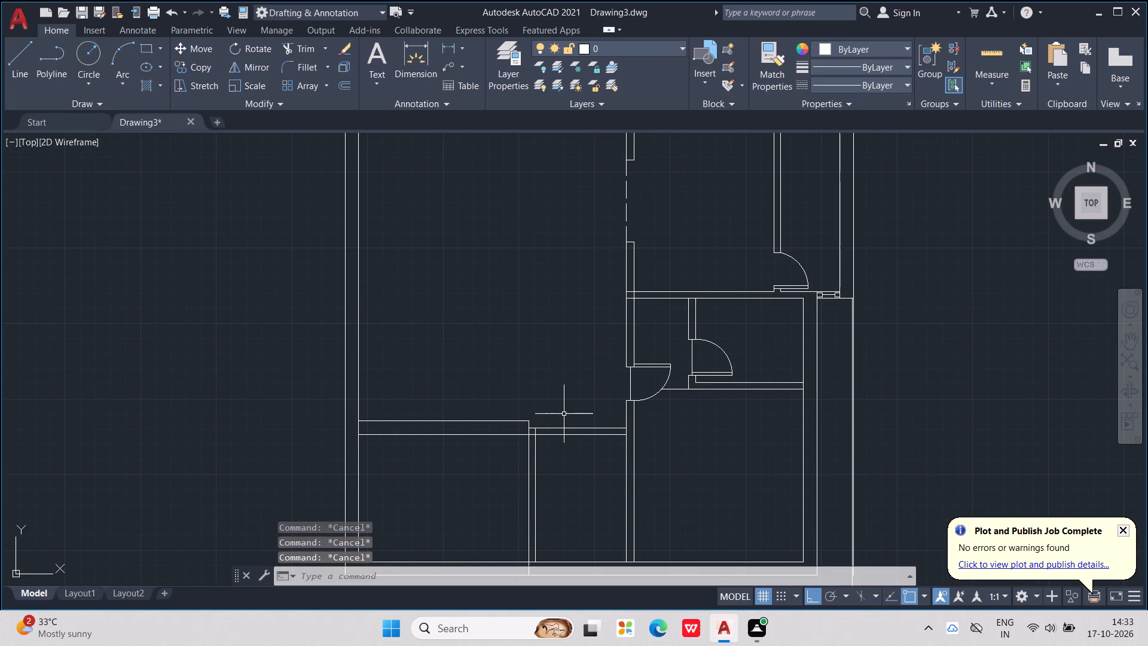
Draw a short vertical line crossing both lines of the 4.5" cross partition between the 7' partition and the southeast room.
key("l")
key("Return")
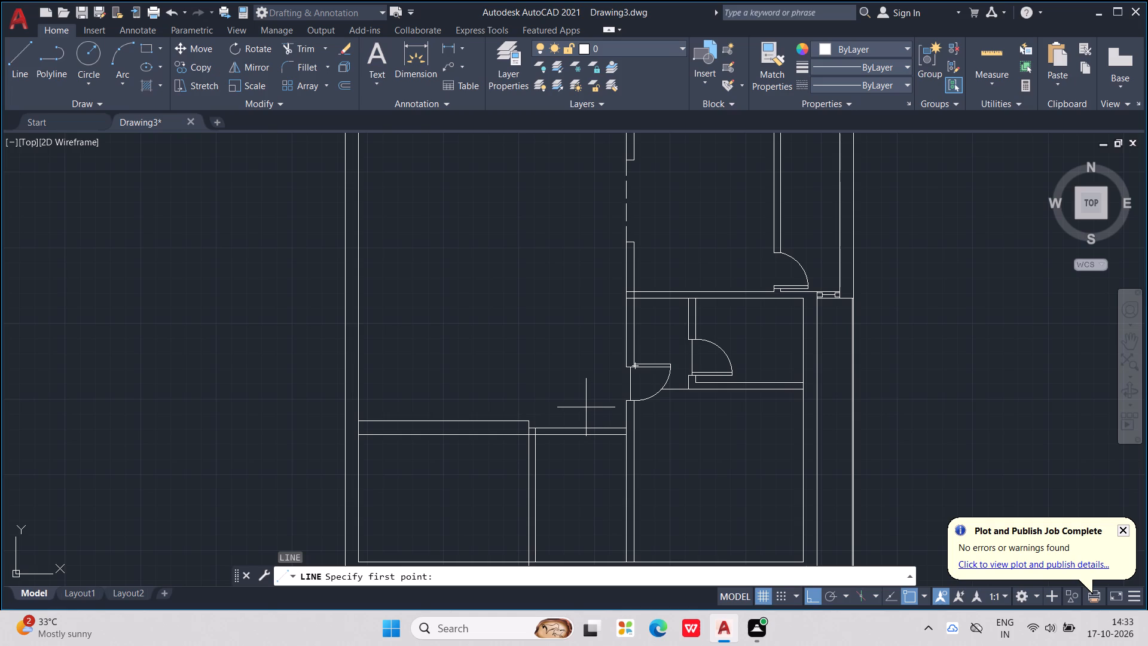
scroll(591, 420, "up", 2)
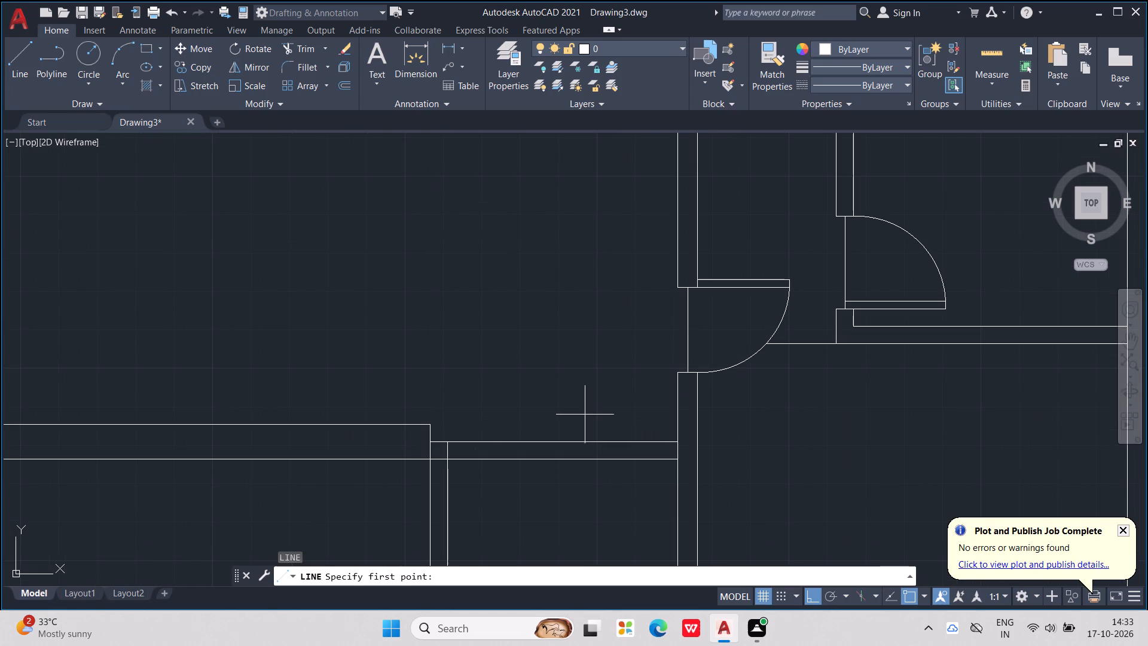
left_click(581, 413)
middle_click_drag(605, 505, 581, 450)
scroll(605, 505, "down", 1)
left_click(581, 450)
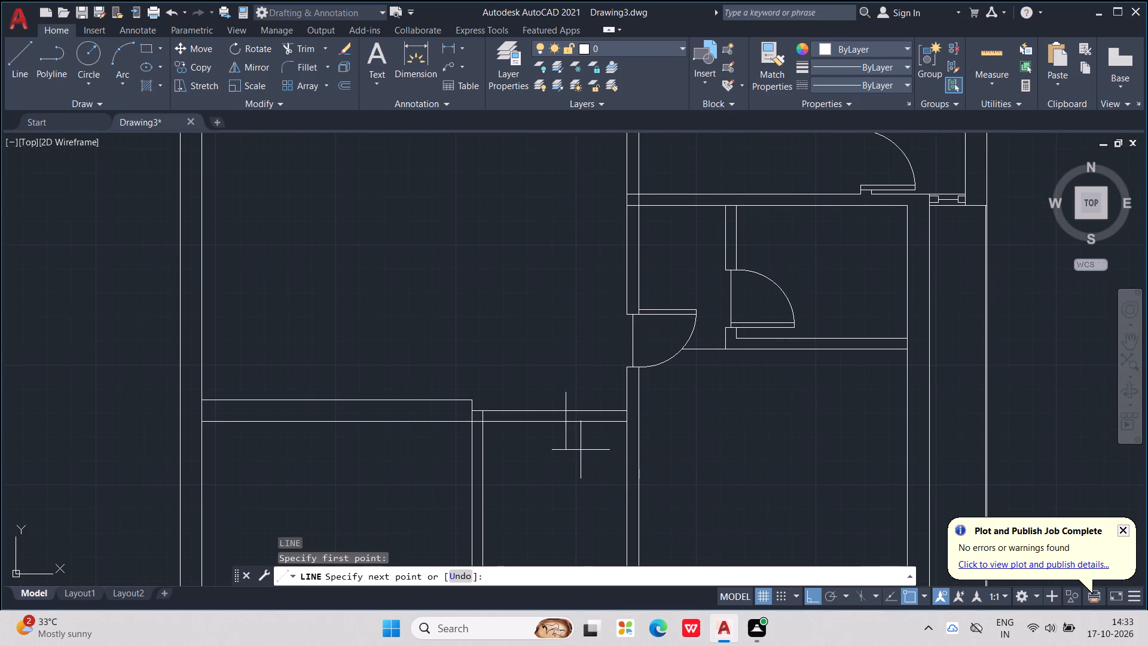
key("Escape")
key("Escape")
key("Escape")
key("Escape")
key("Escape")
Trim the short vertical line's overhanging ends and both cross partition lines west of it to open a gap beside the 7' partition.
type("TR")
key("Return")
left_click_drag(580, 446, 575, 445)
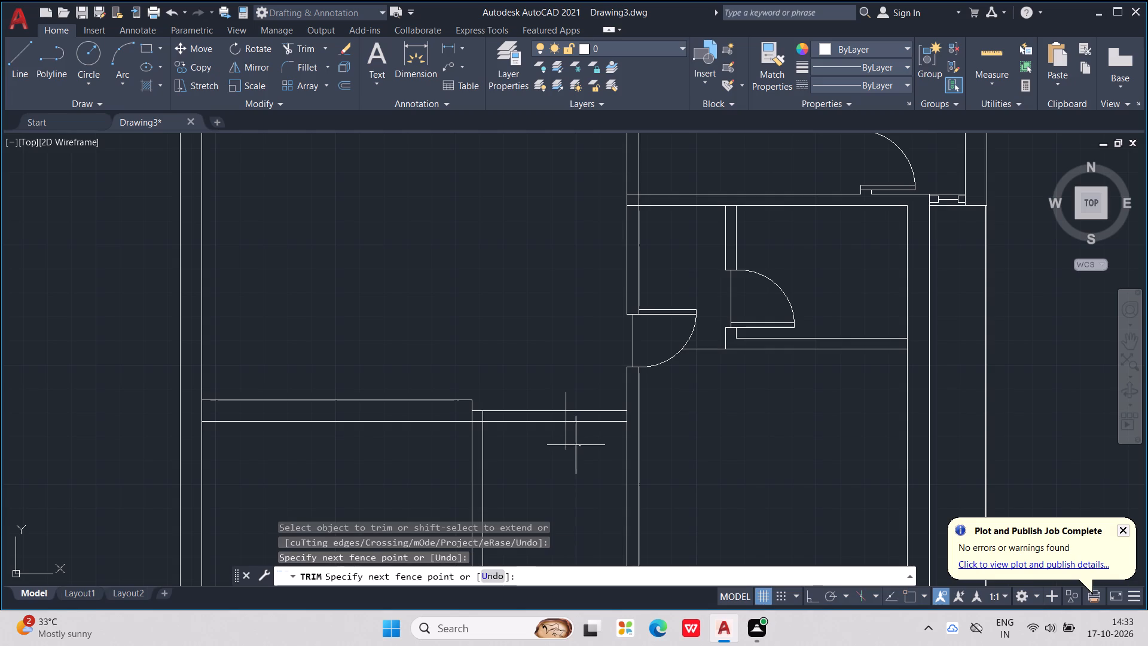
left_click_drag(575, 445, 551, 449)
left_click_drag(560, 403, 588, 409)
left_click_drag(549, 382, 547, 432)
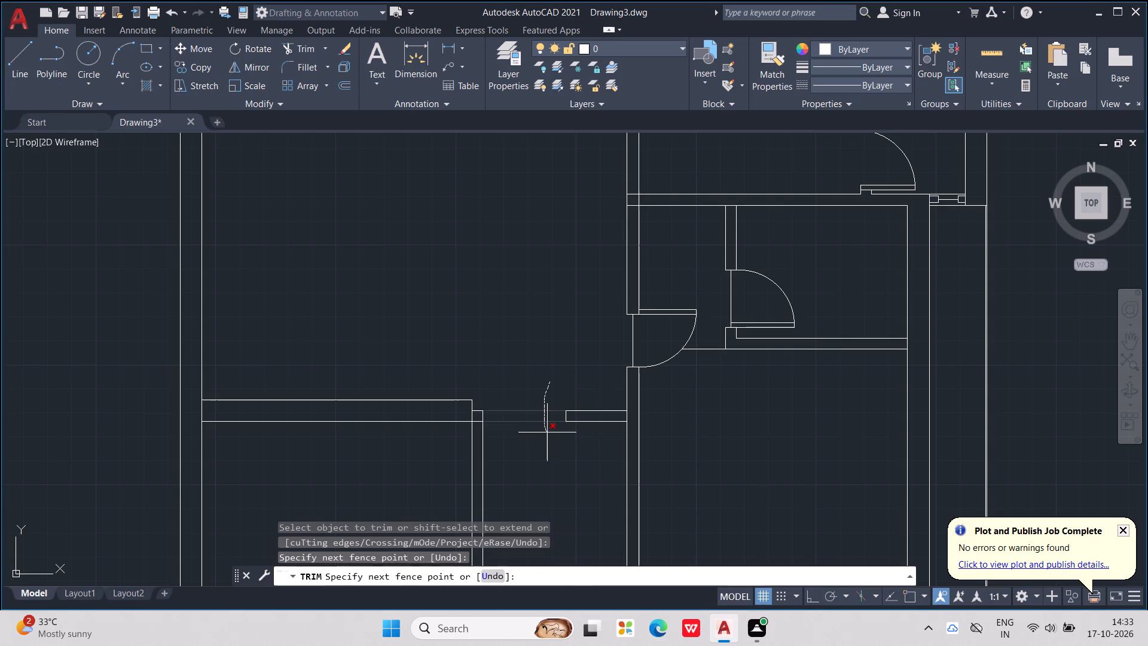
left_click_drag(547, 432, 548, 434)
middle_click_drag(549, 434, 609, 429)
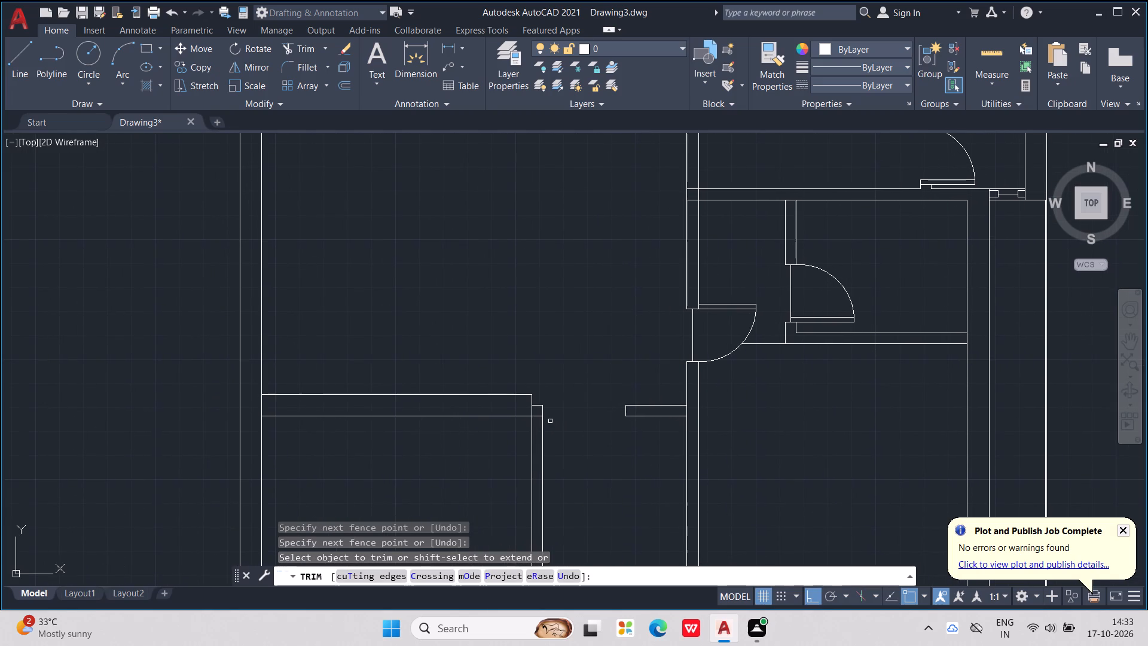
scroll(535, 417, "up", 1)
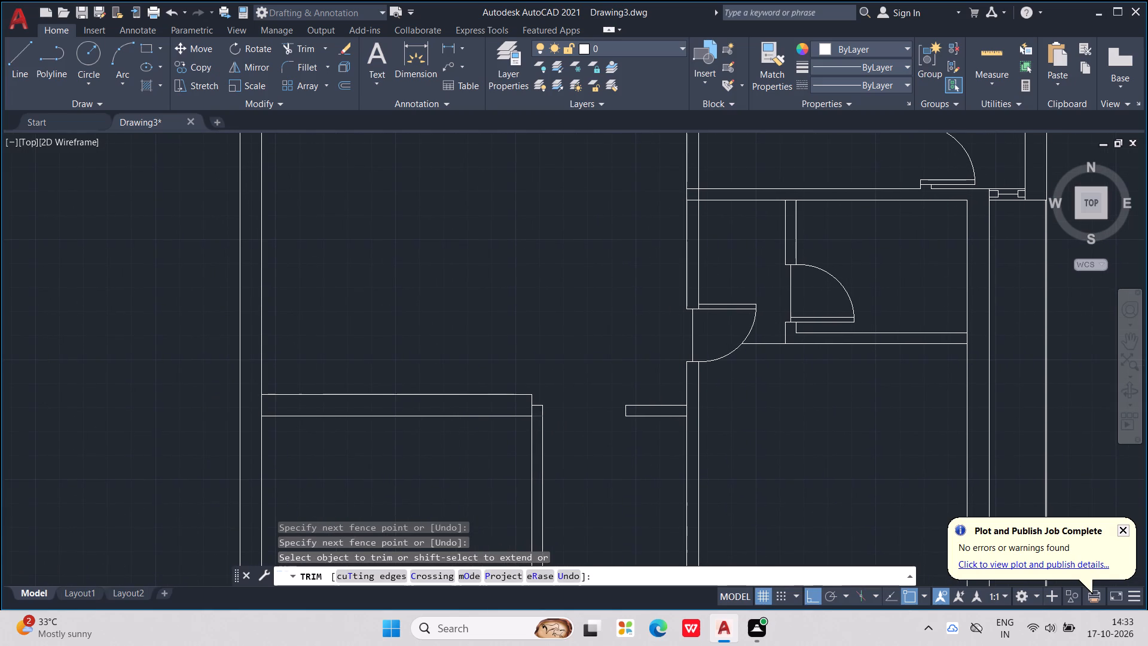
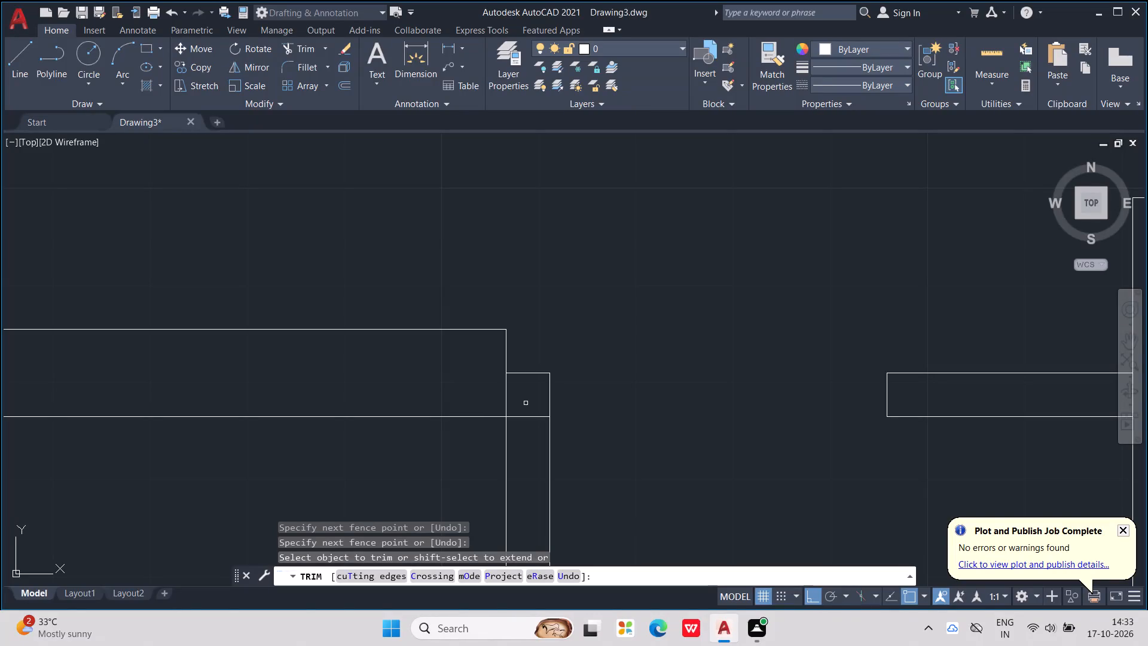
Draw lines extending the horizontal wall's upper edge beyond the corner, slanting back to the partition's top corner, and up past that edge.
key("Escape")
key("Escape")
key("l")
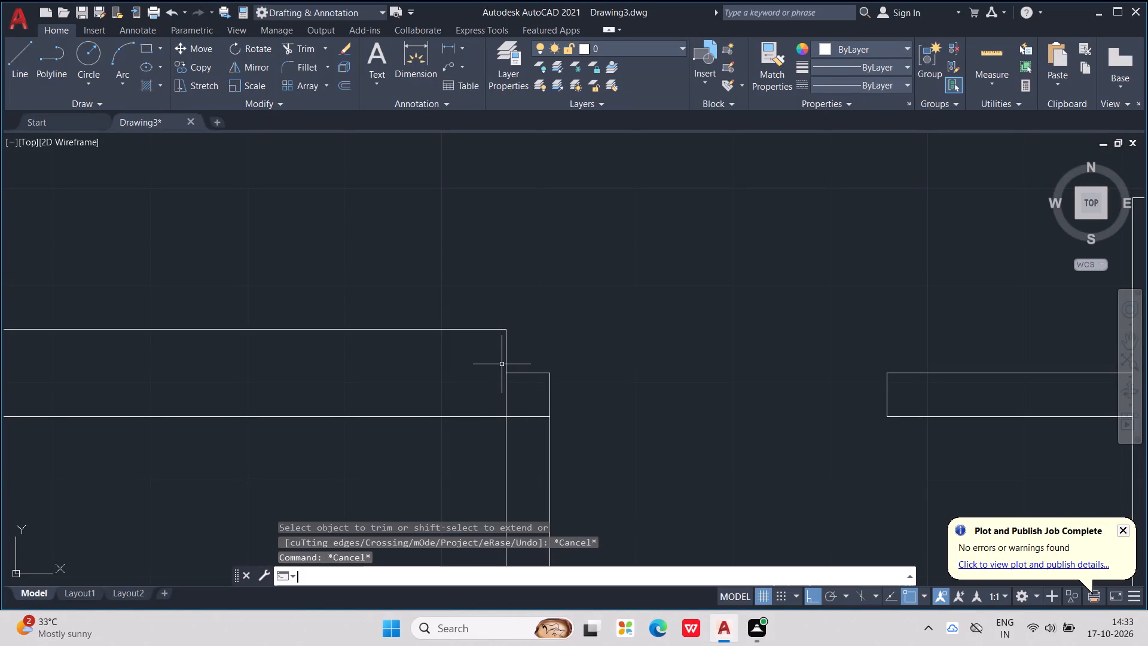
key("Return")
left_click(509, 328)
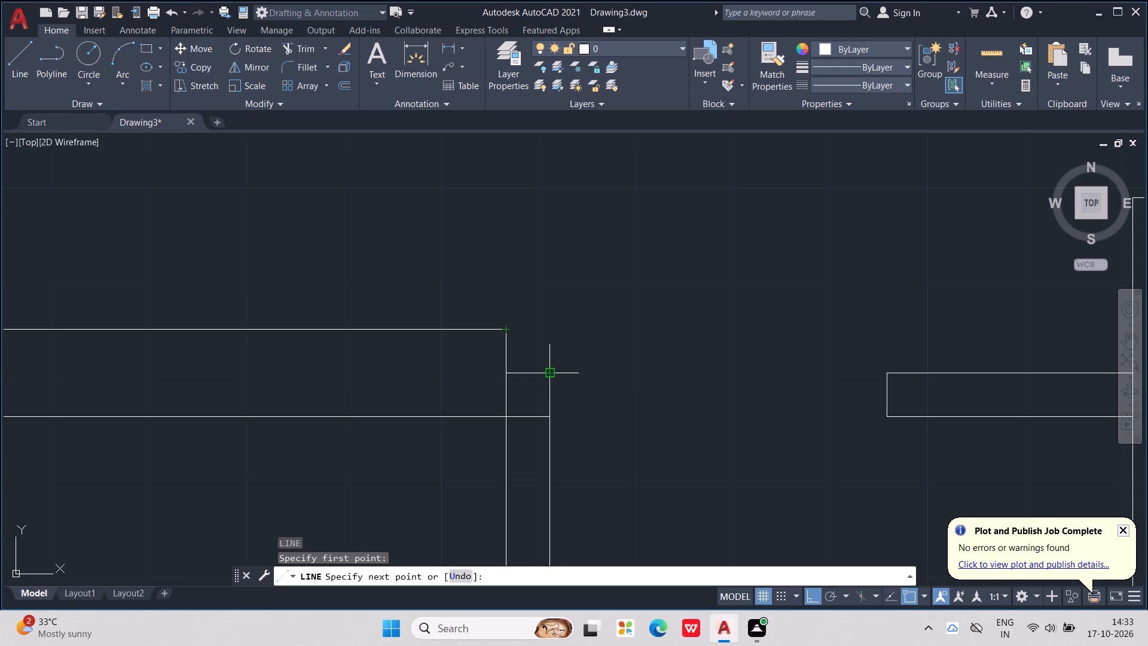
left_click(539, 328)
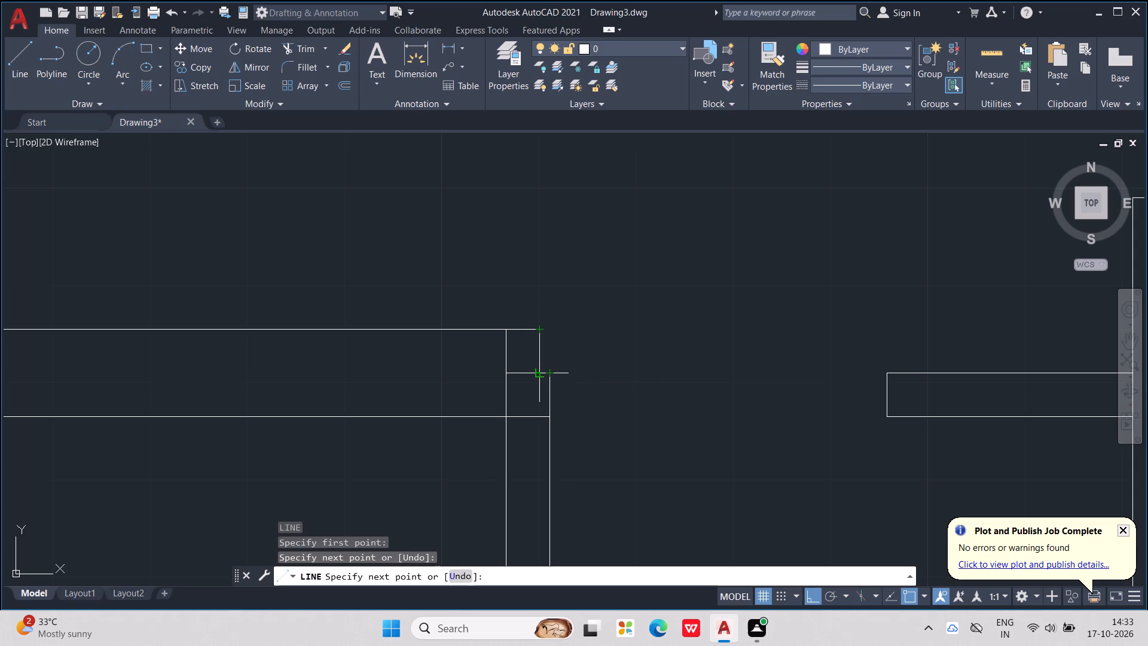
left_click(576, 331)
left_click(552, 374)
left_click(549, 312)
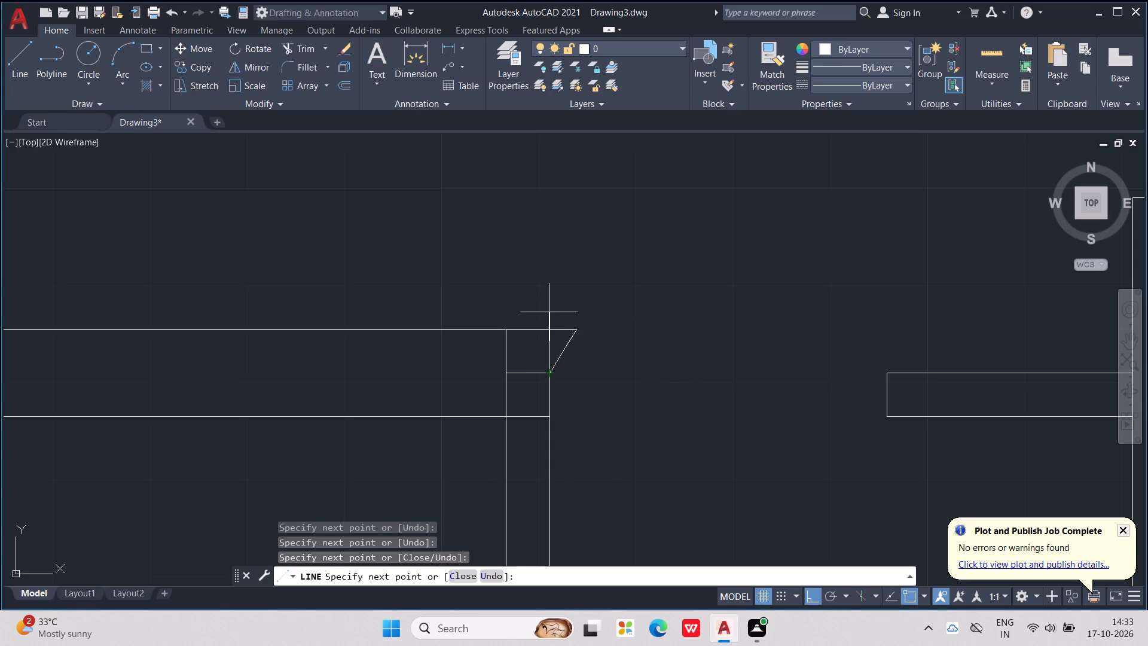
key("Escape")
key("Escape")
key("Escape")
key("Escape")
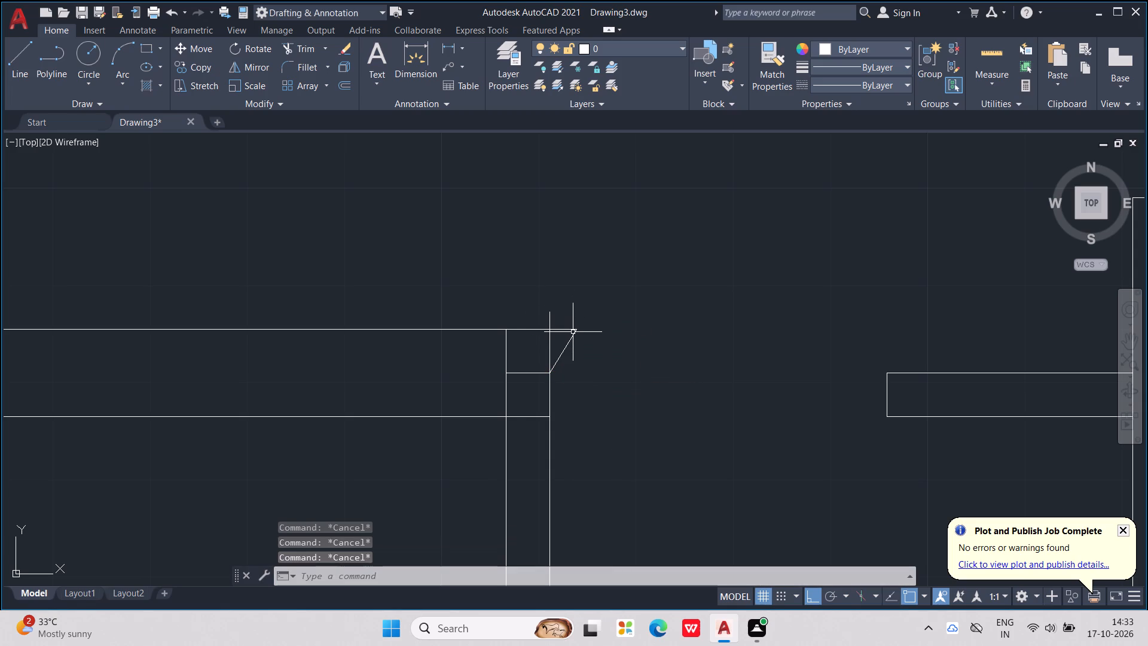
left_click(573, 333)
key("Escape")
key("Escape")
key("Escape")
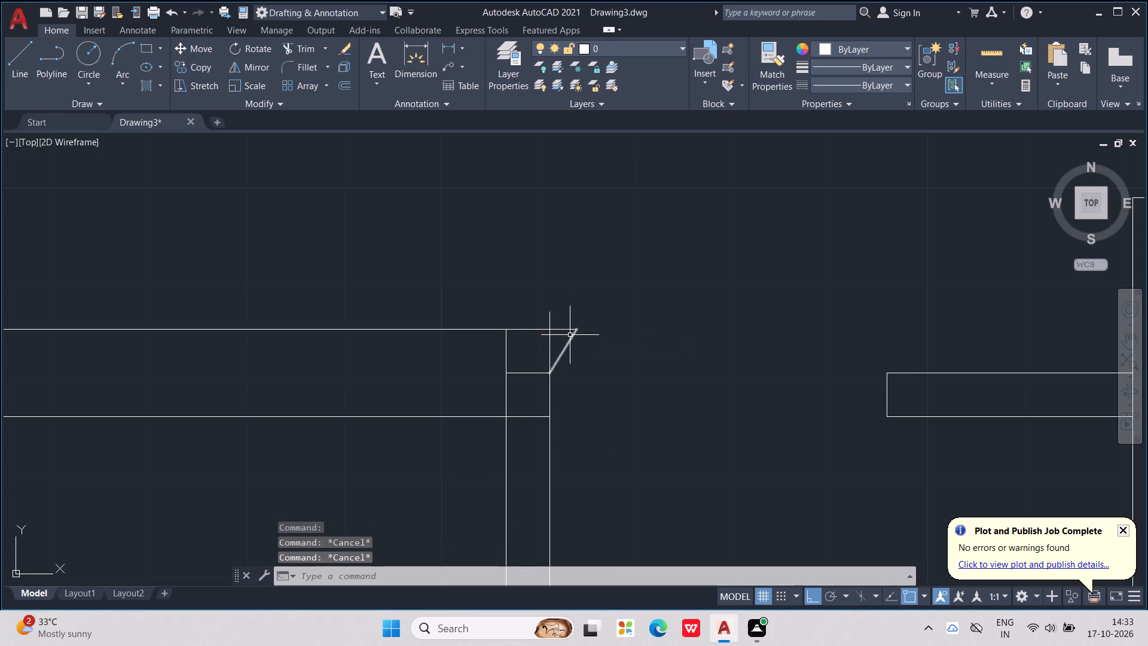
Trim the overhanging line ends and the slanted segment outside the new wall corner.
key("t")
key("r")
key("Return")
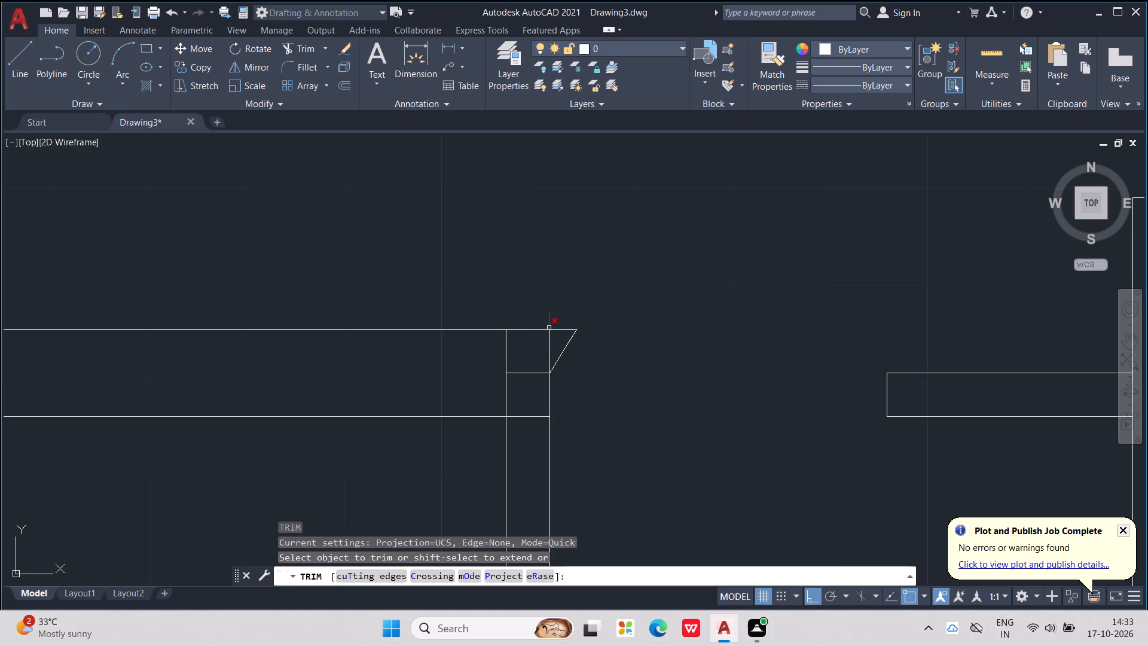
left_click(548, 326)
left_click_drag(553, 321, 573, 356)
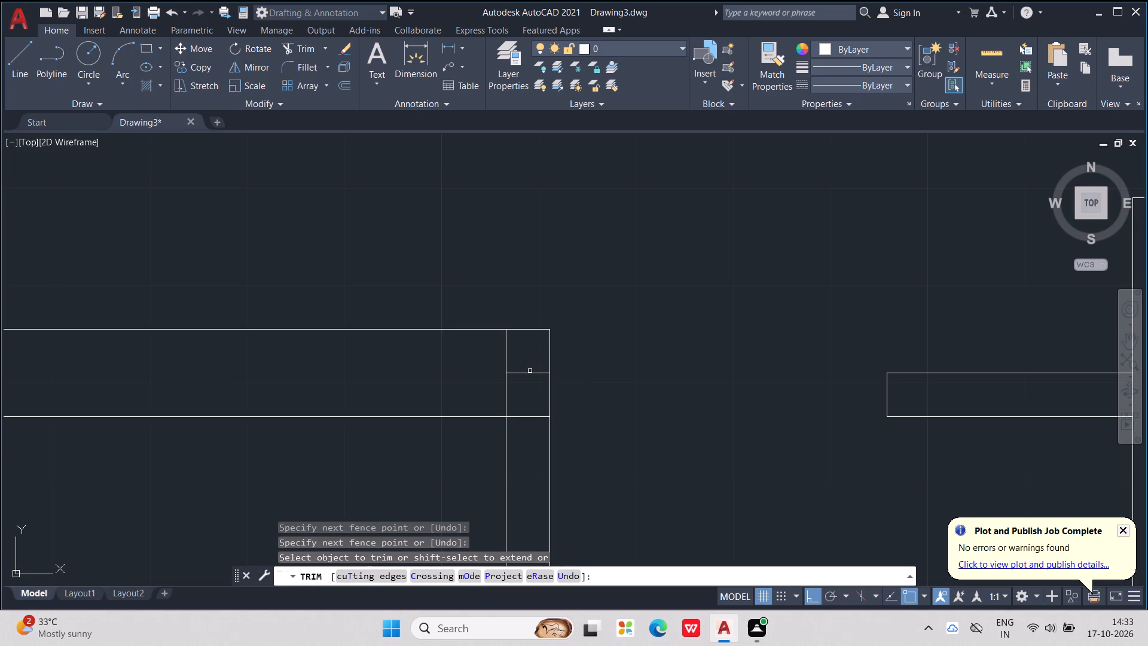
Trim the overlapping lines inside the wall corner so the horizontal wall and the partition join cleanly.
middle_click_drag(529, 371, 584, 369)
scroll(529, 371, "down", 1)
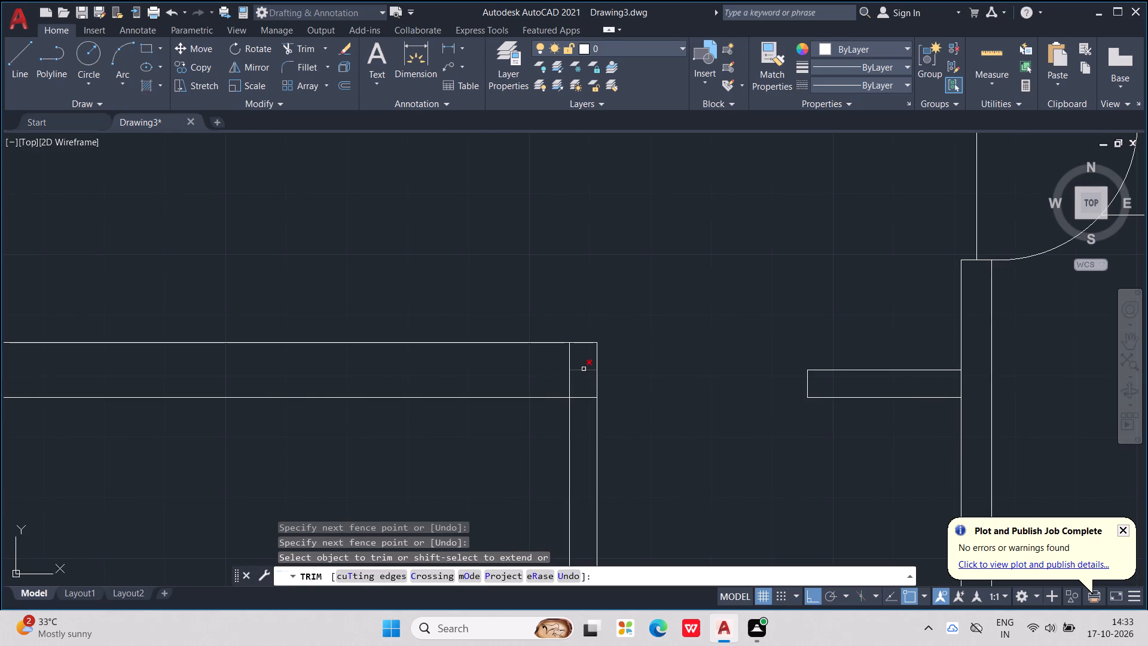
scroll(584, 369, "down", 1)
middle_click(584, 369)
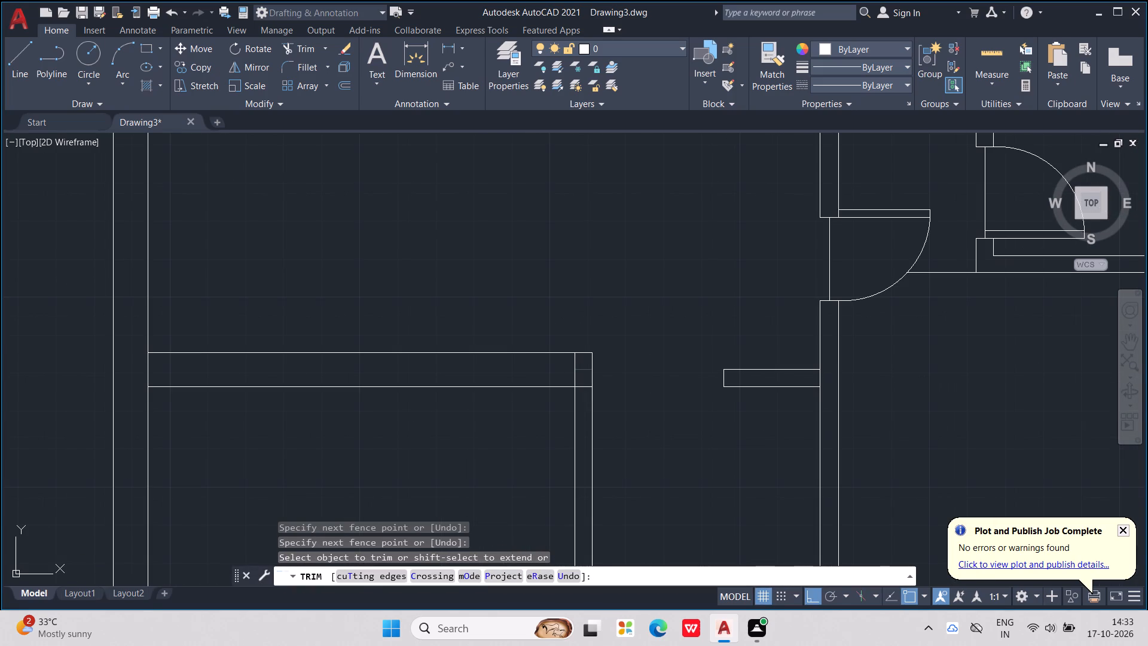
left_click(572, 369)
left_click(576, 364)
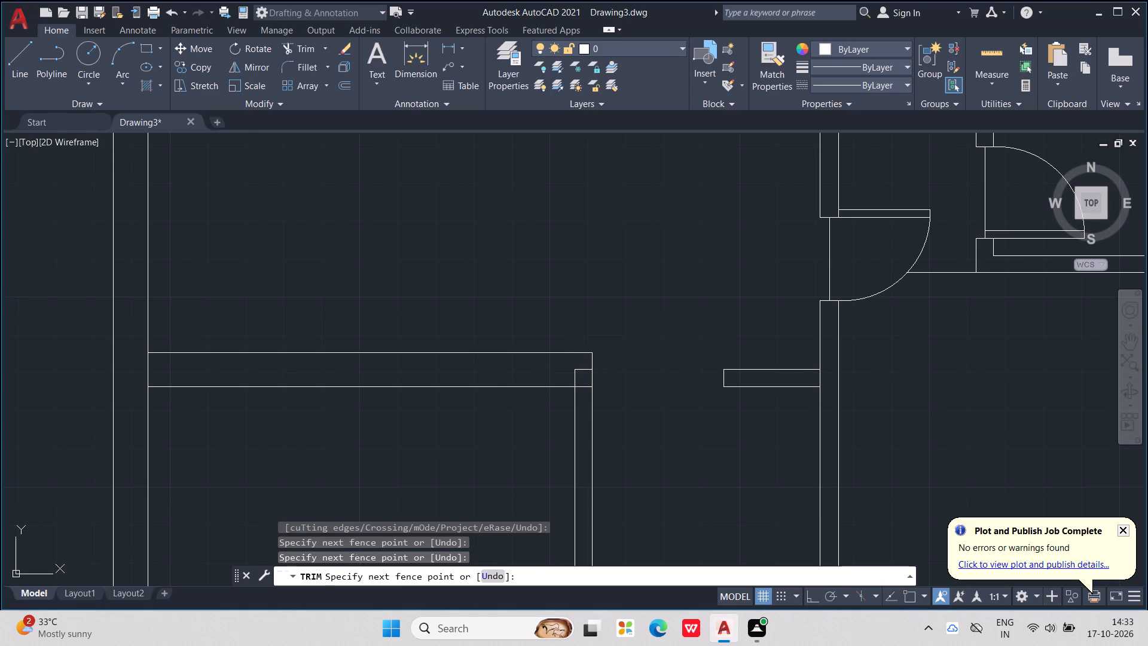
left_click_drag(582, 365, 567, 380)
left_click(584, 386)
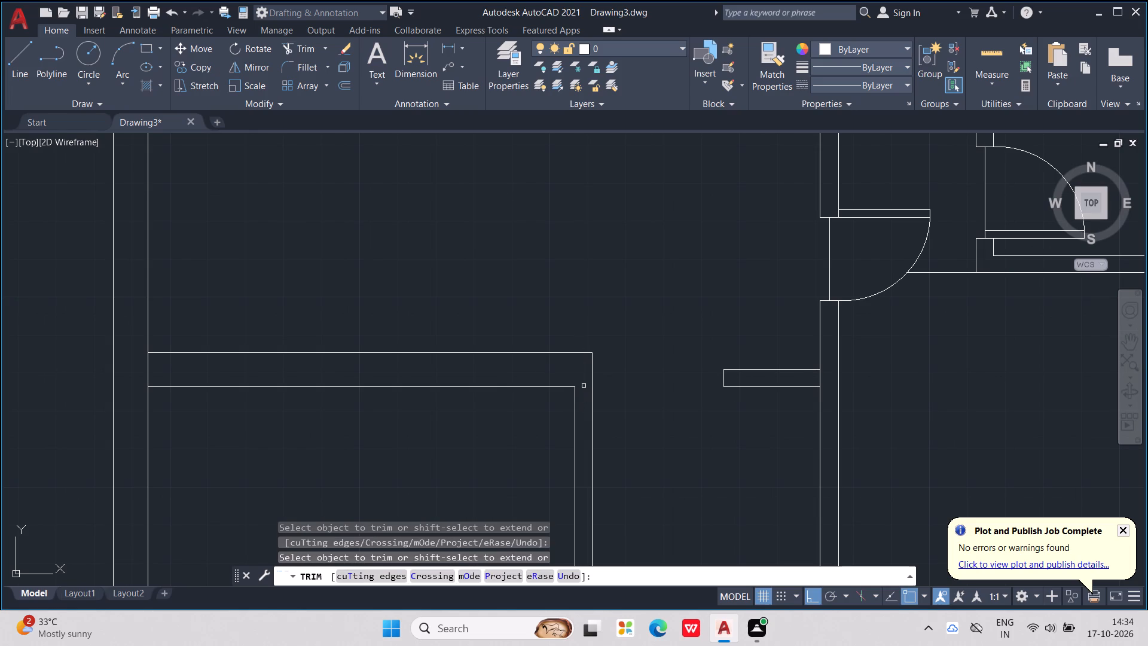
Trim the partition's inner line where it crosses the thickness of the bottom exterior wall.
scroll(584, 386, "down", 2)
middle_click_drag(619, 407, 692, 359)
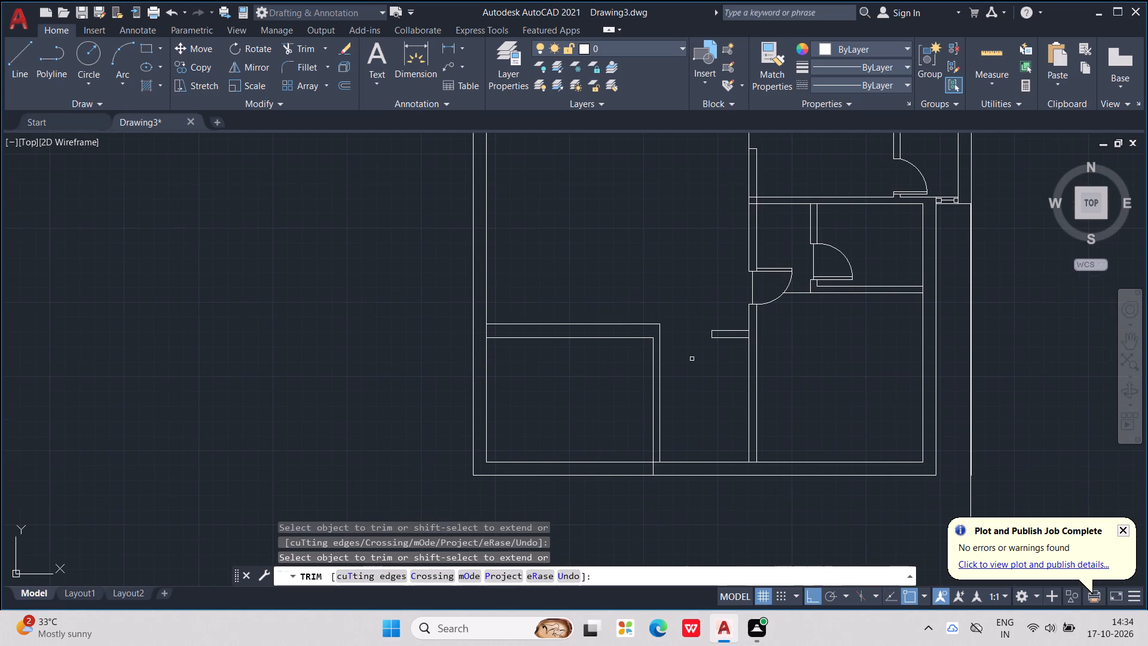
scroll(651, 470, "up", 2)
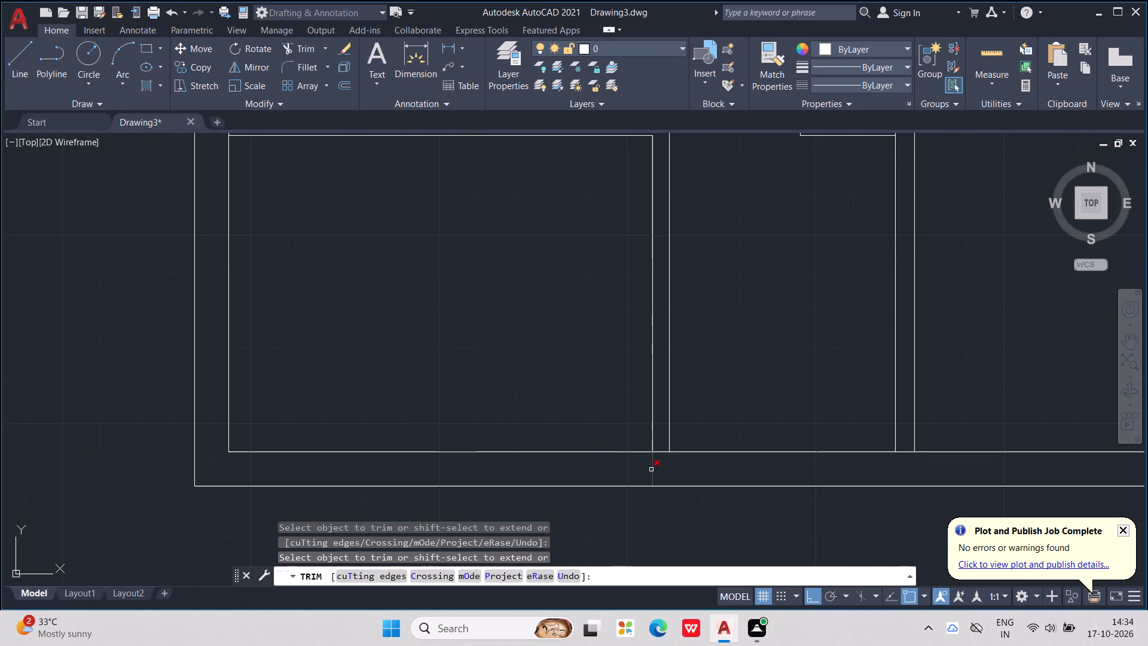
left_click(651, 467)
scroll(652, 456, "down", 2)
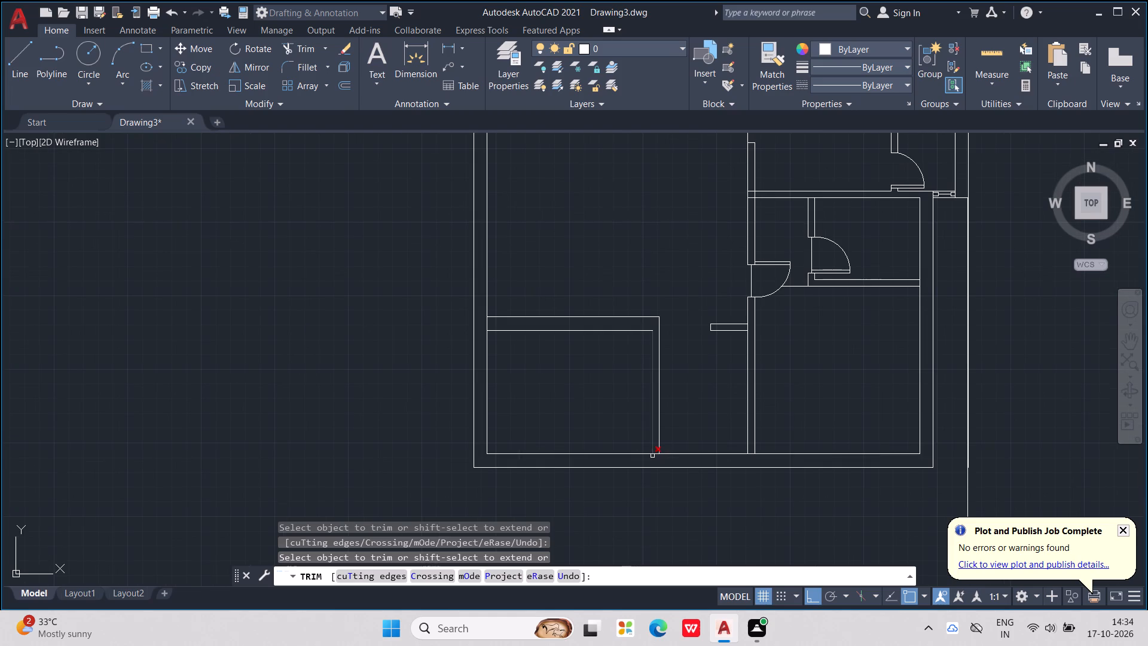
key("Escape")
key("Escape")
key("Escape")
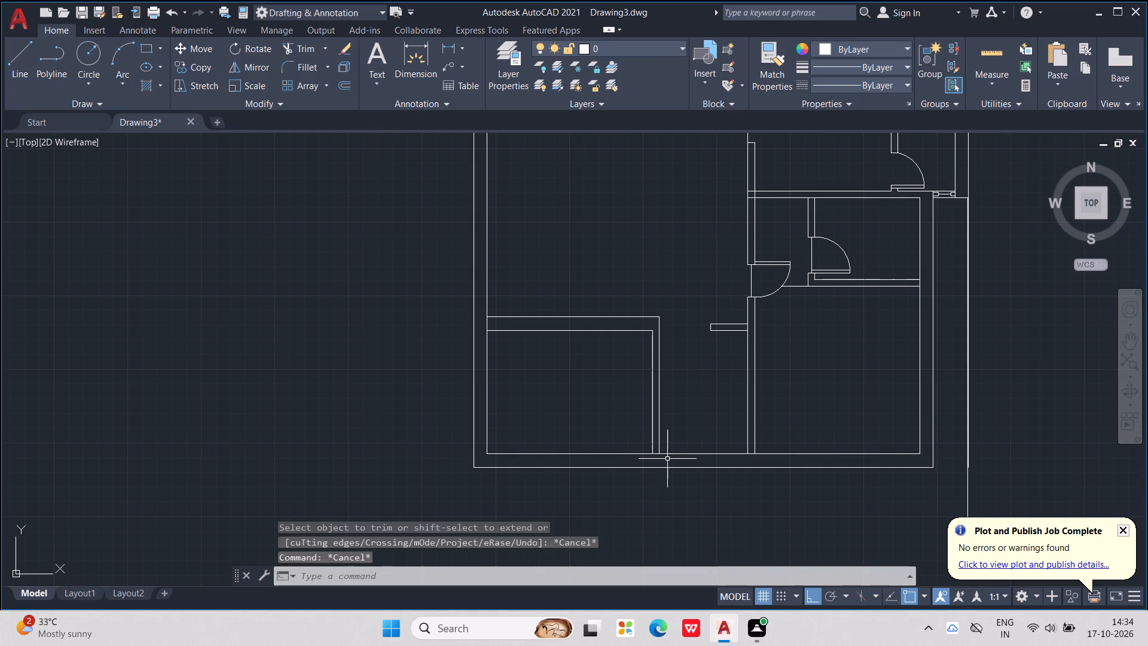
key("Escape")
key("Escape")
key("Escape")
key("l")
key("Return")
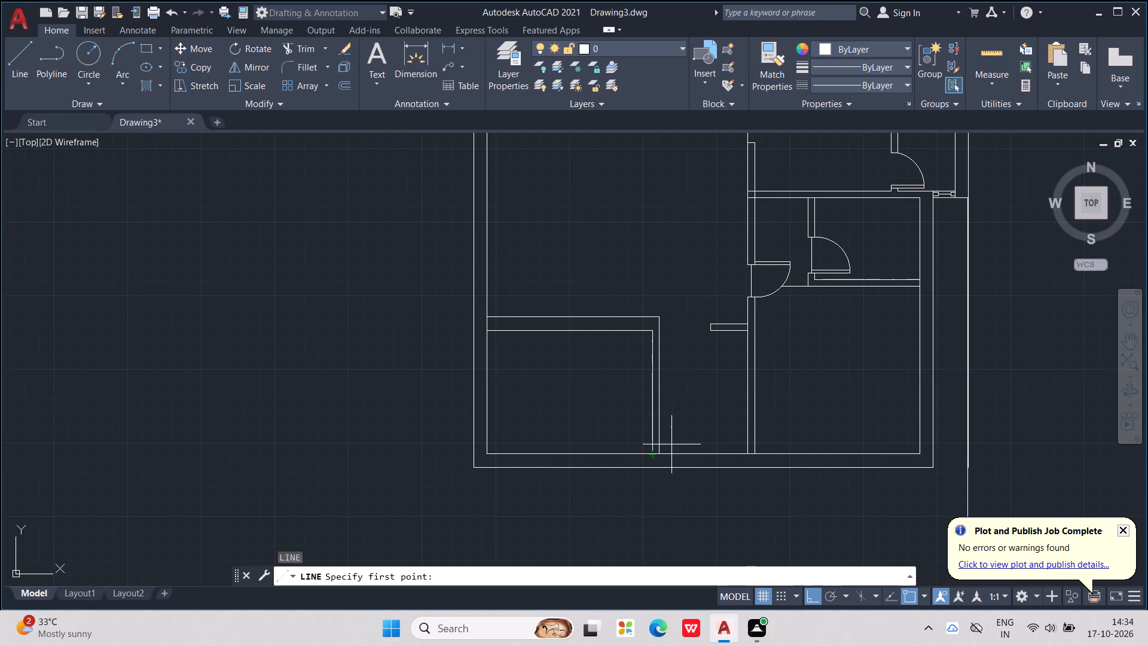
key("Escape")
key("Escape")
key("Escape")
Extend both vertical partition lines down to the outer line of the bottom exterior wall.
type("EX")
key("Return")
left_click_drag(671, 426, 643, 437)
key("Escape")
key("Escape")
key("Escape")
key("Escape")
key("Escape")
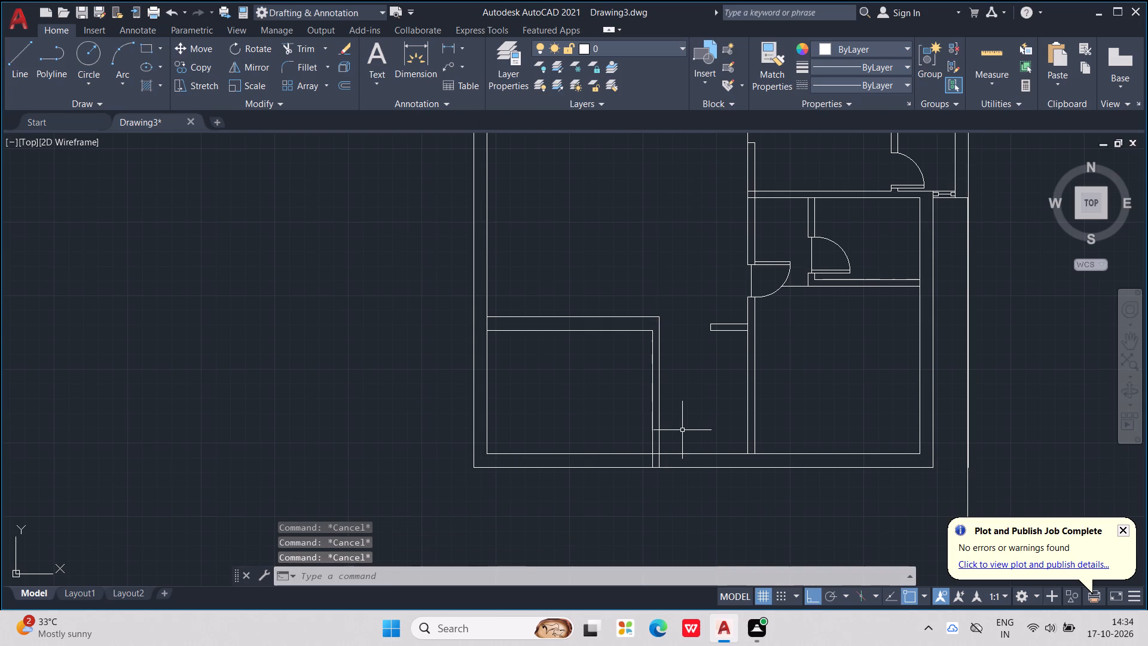
key("Escape")
key("Escape")
key("Escape")
key("Escape")
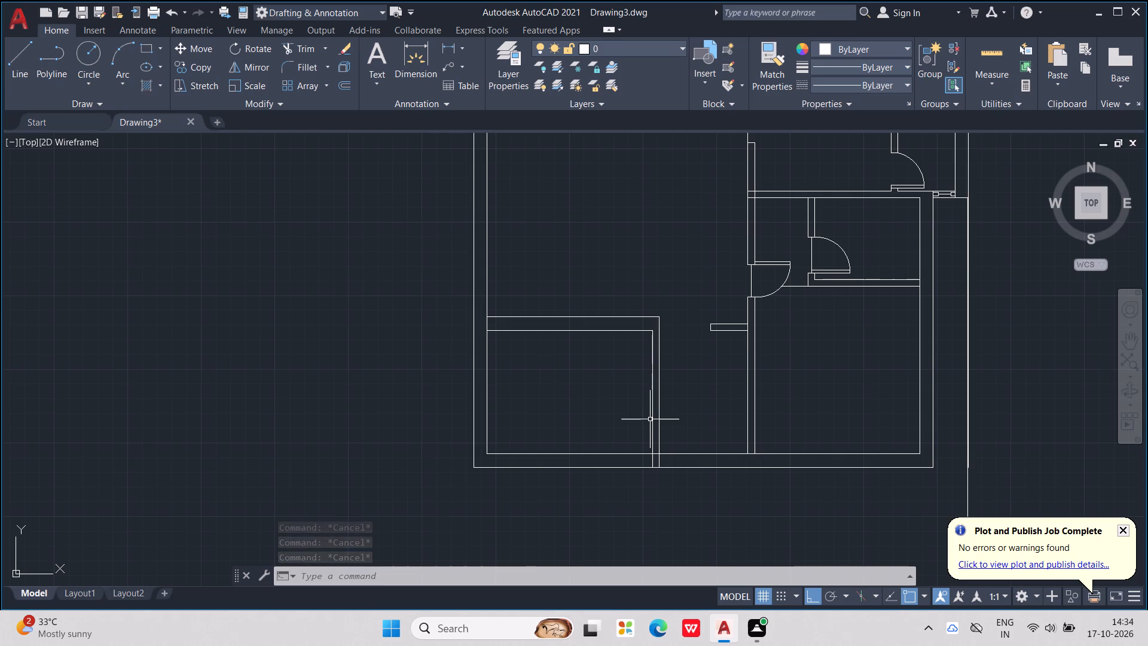
Draw a door leaf 1" thick and 2' long, offset 1" from the partition's outer face beside the opening.
key("l")
key("Return")
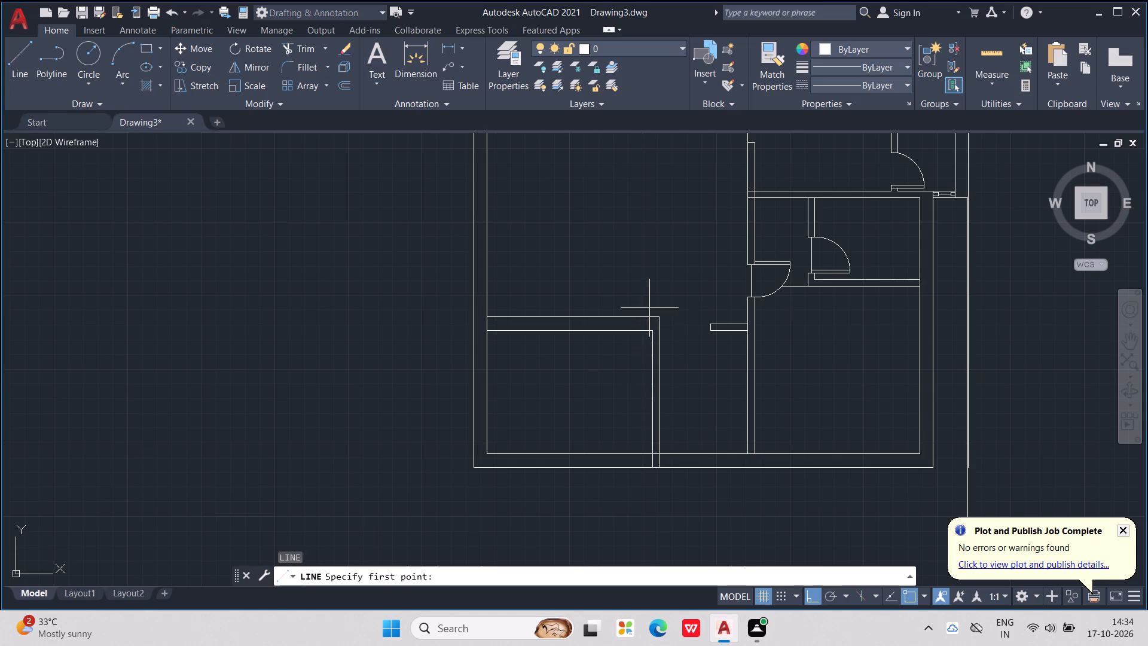
middle_click_drag(684, 327, 587, 432)
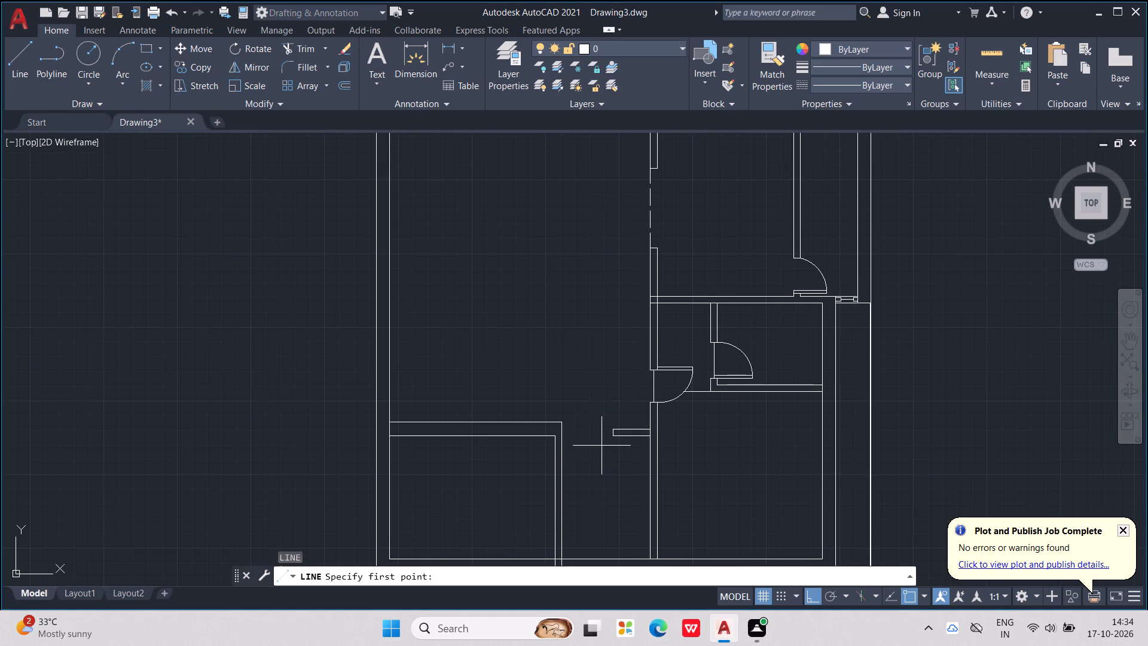
left_click(561, 438)
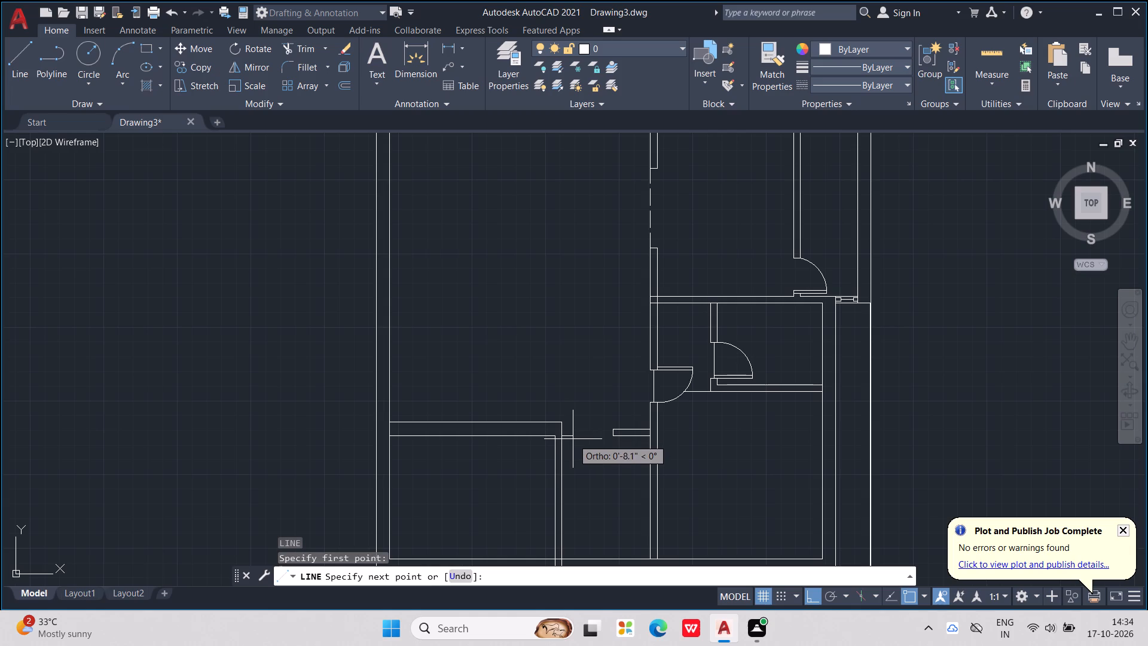
type("1\"")
key("Return")
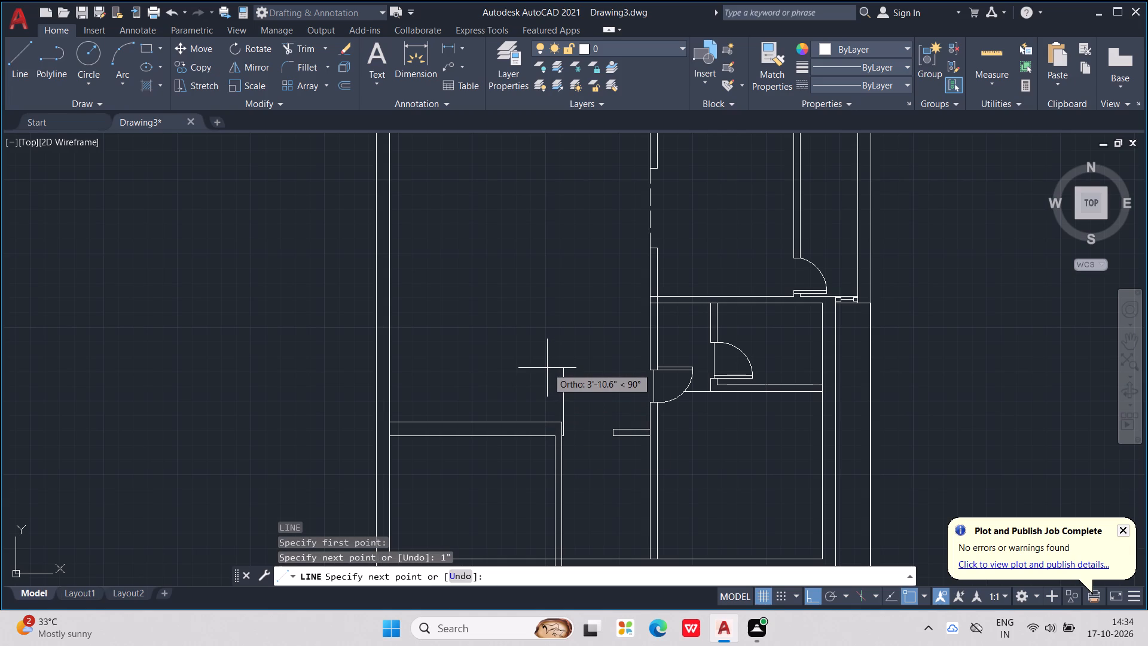
key("2")
key("apostrophe")
key("Return")
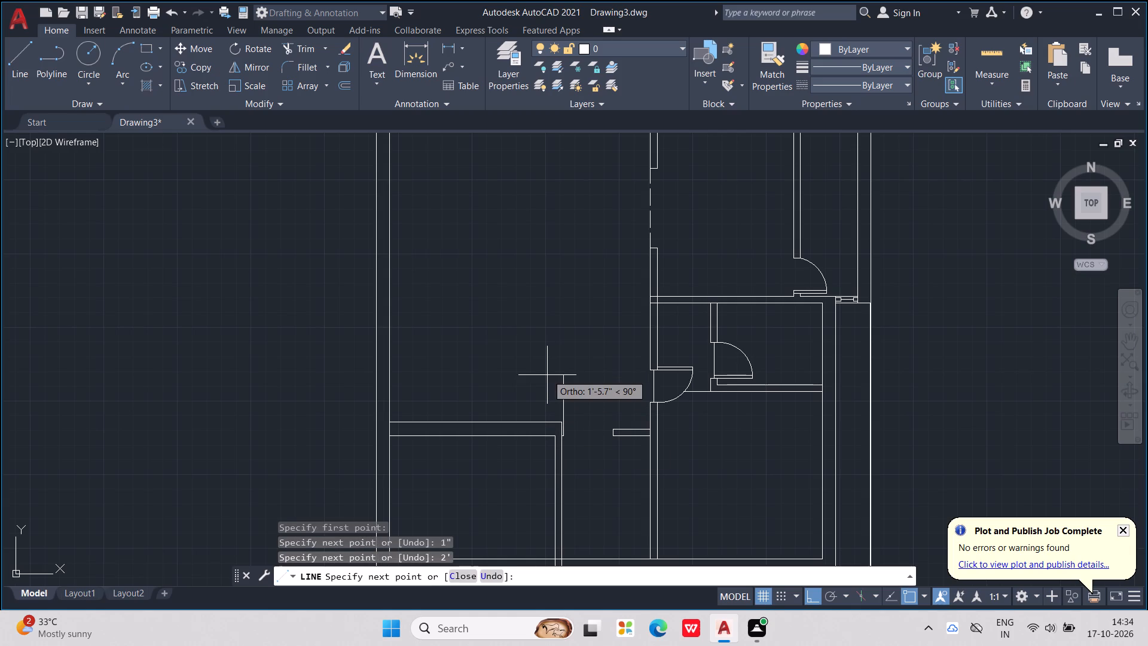
type("1\"")
key("Return")
scroll(603, 401, "down", 1)
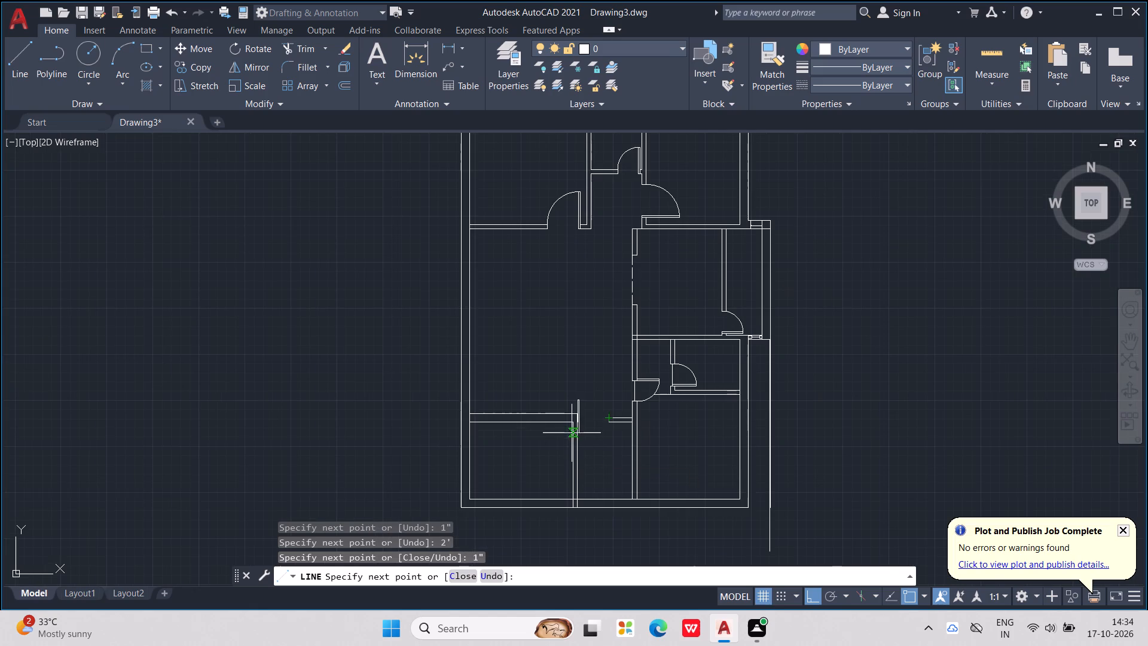
scroll(572, 431, "up", 5)
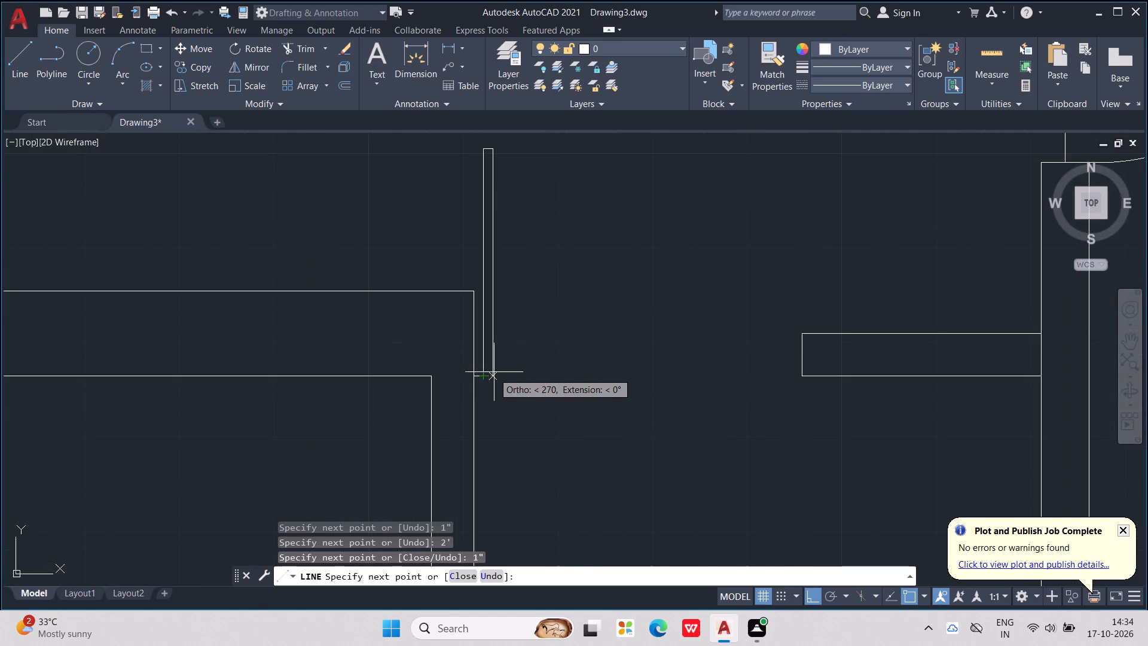
left_click(494, 372)
left_click(483, 373)
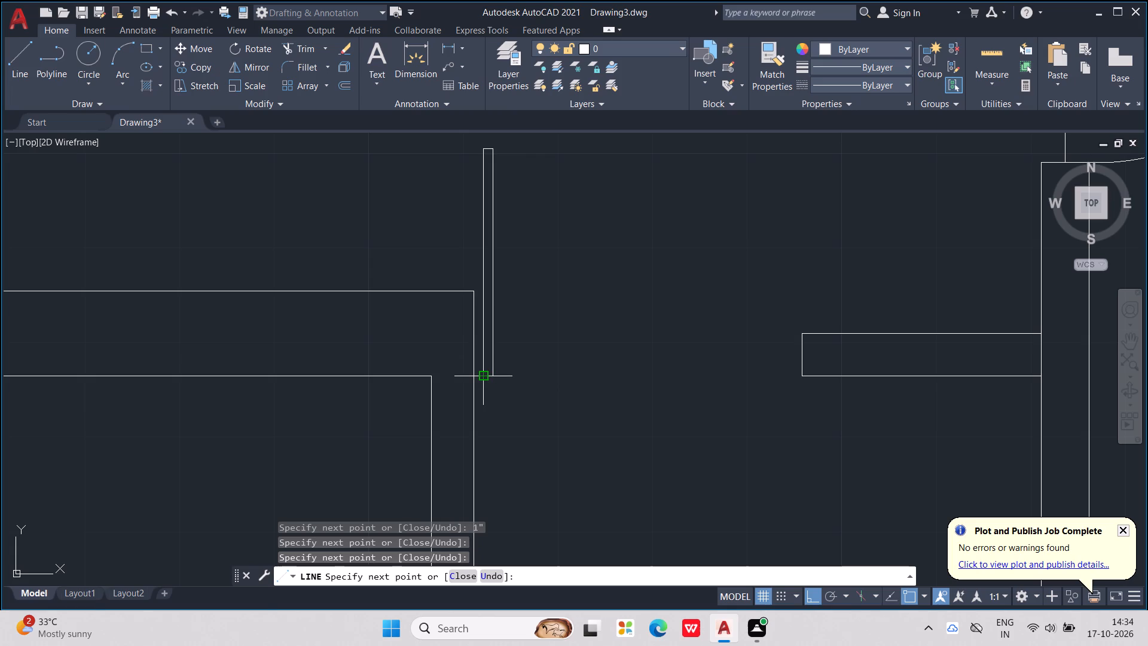
key("Escape")
key("Escape")
key("Escape")
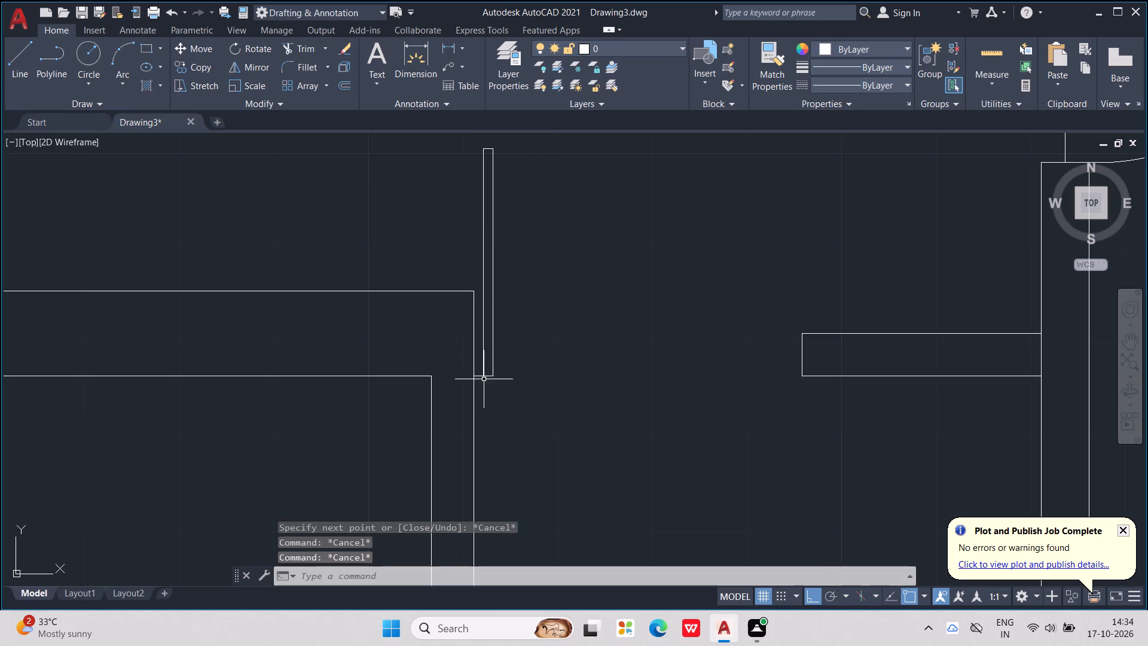
Draw the door swing arc from the leaf's top end to the upper corner of the short wall stub opposite.
scroll(480, 391, "down", 1)
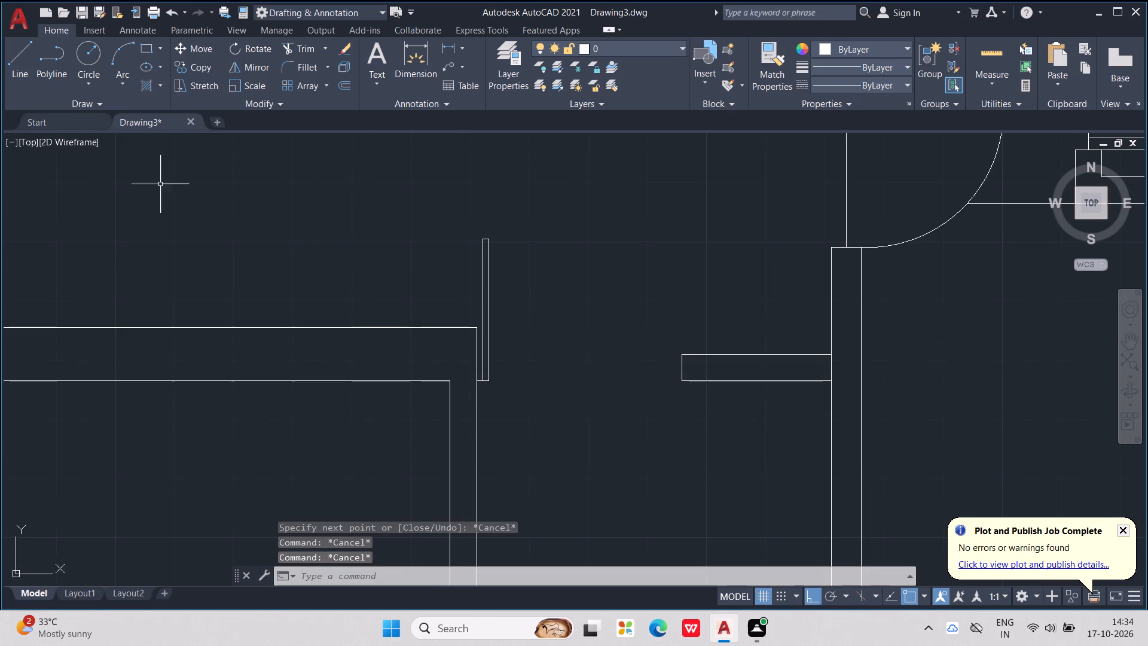
left_click(122, 51)
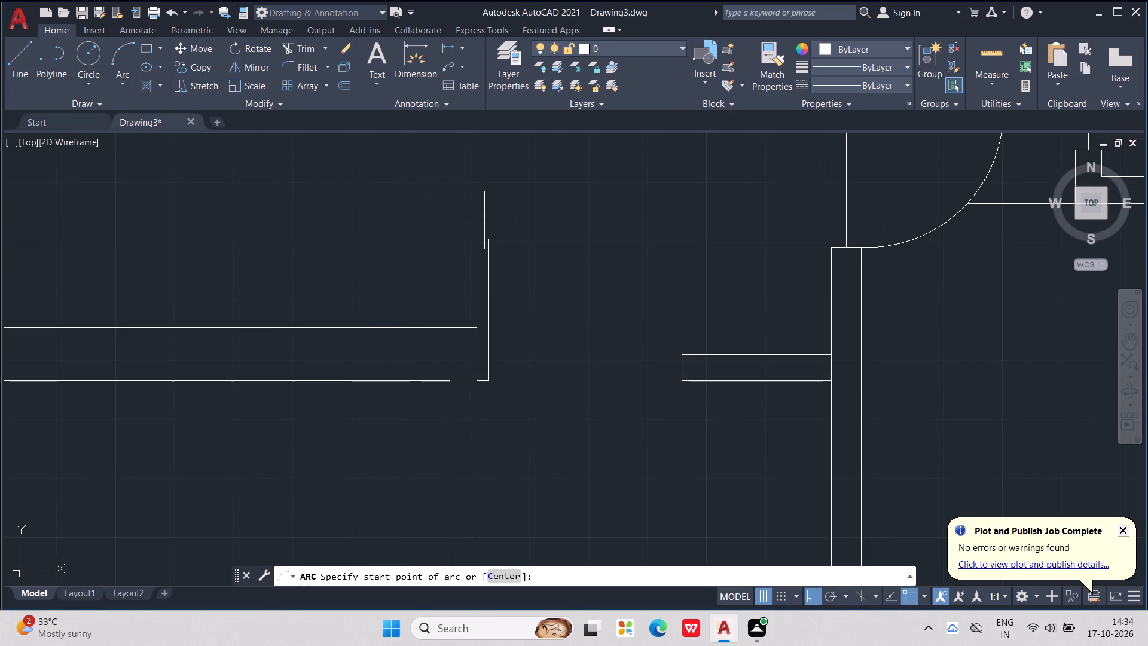
scroll(480, 239, "up", 1)
left_click(480, 239)
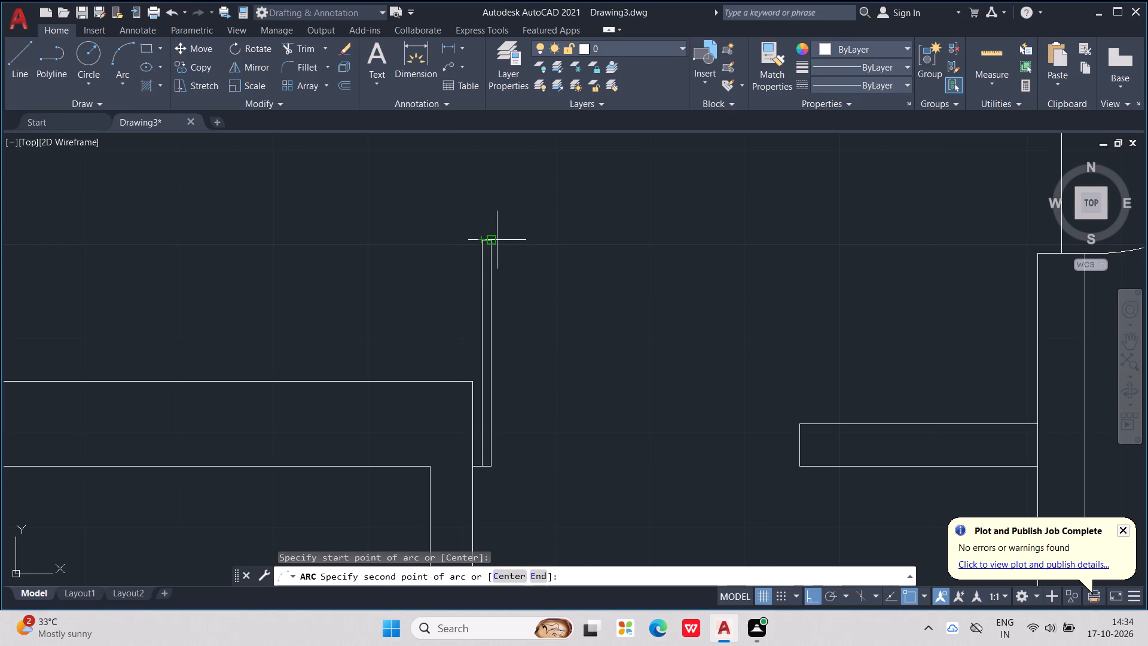
left_click(497, 240)
left_click(801, 423)
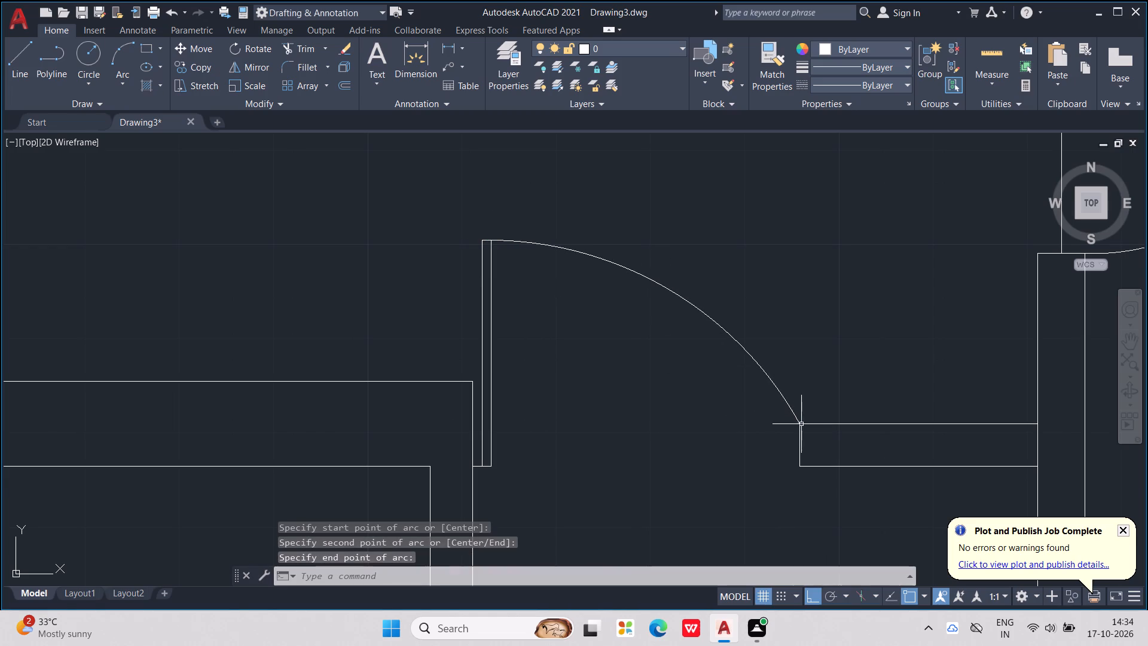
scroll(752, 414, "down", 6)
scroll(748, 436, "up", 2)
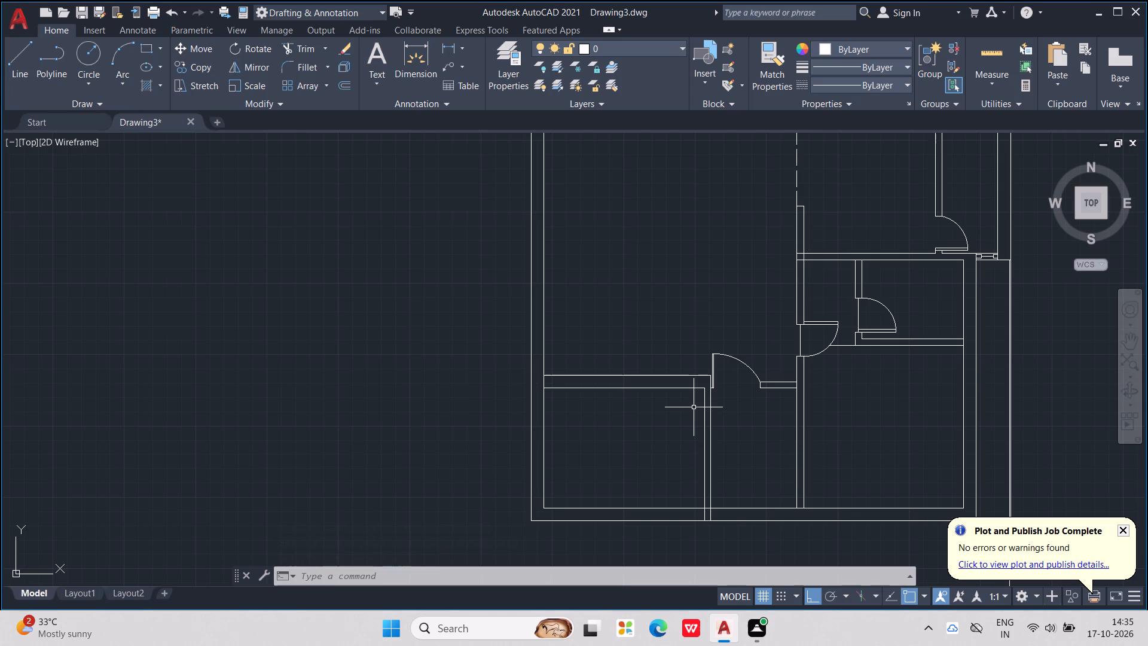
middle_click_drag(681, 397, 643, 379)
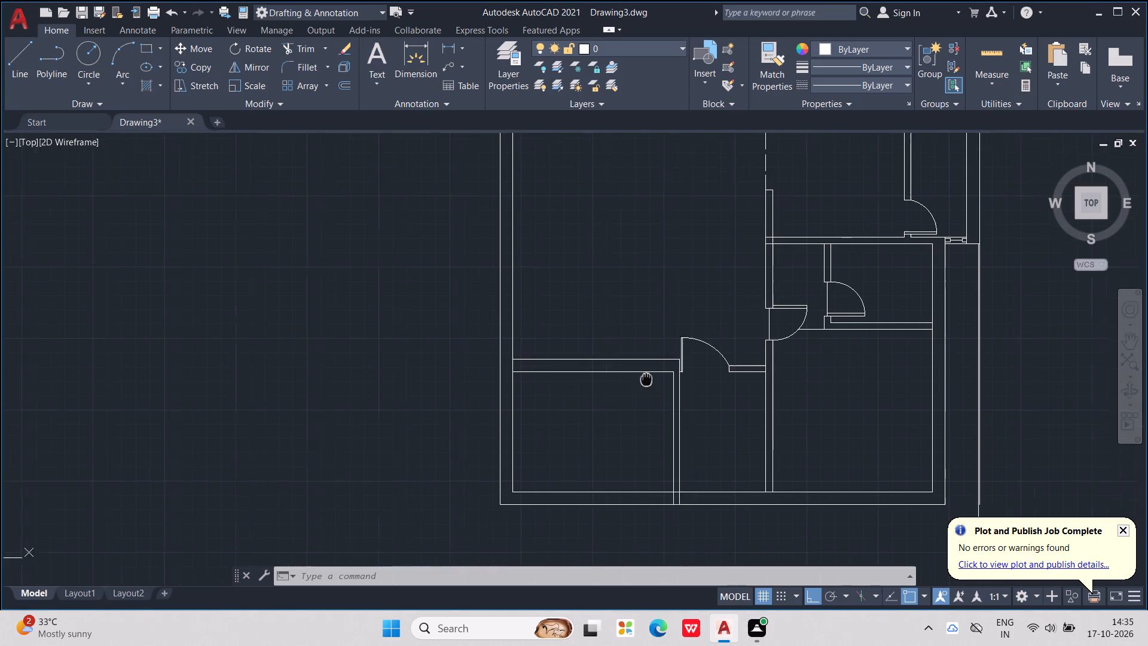
Delete the door swing arc between the new door leaf and the short wall stub.
middle_click_drag(643, 379, 517, 356)
scroll(576, 346, "up", 2)
middle_click_drag(576, 322, 553, 376)
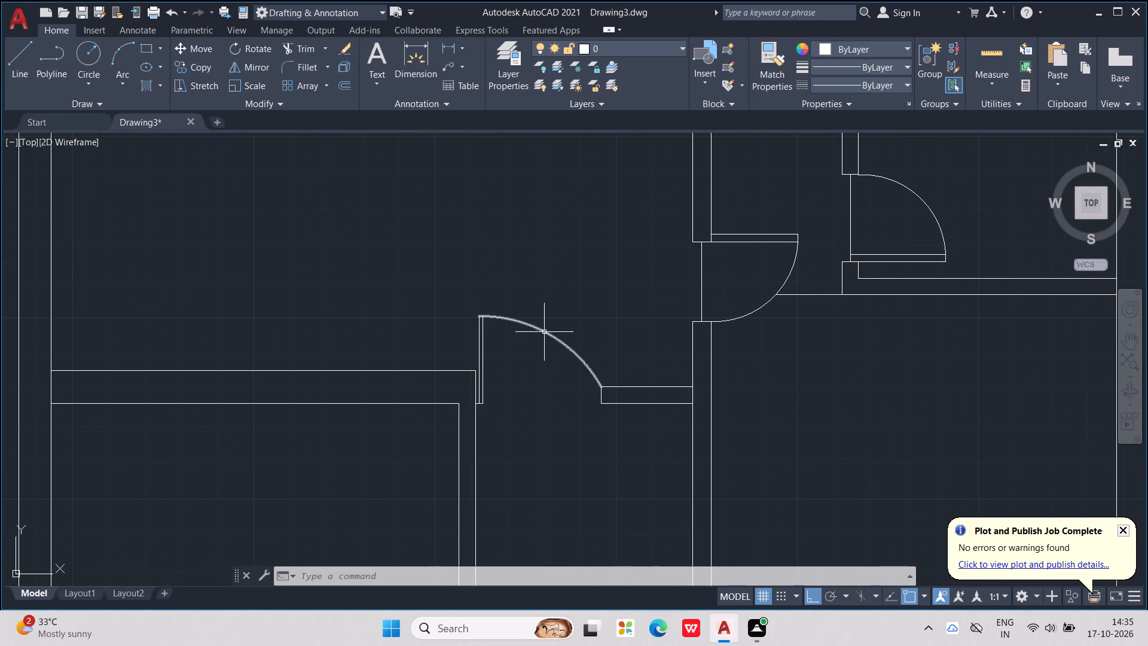
left_click(544, 334)
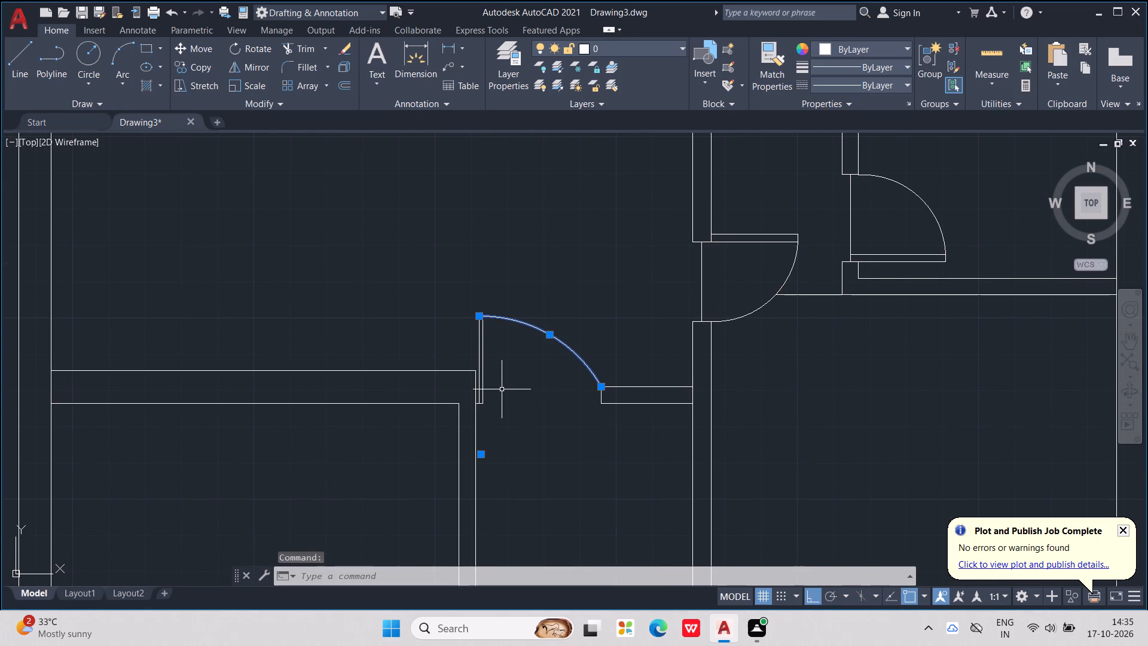
key("Delete")
key("Escape")
key("Escape")
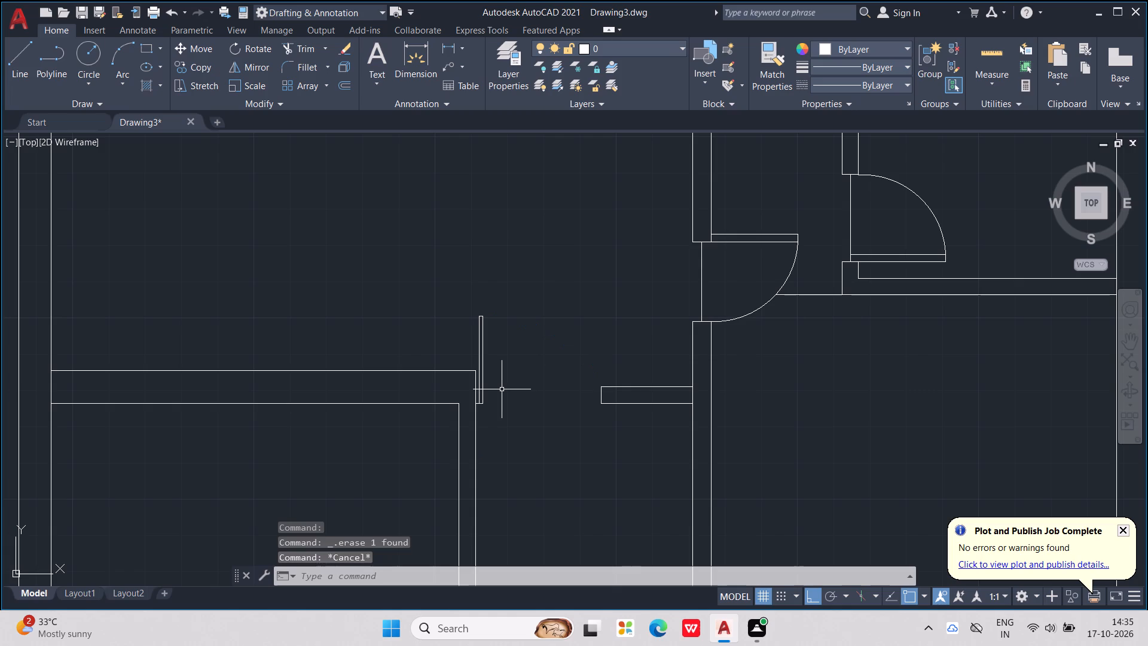
key("Escape")
key("Escape")
key("Escape")
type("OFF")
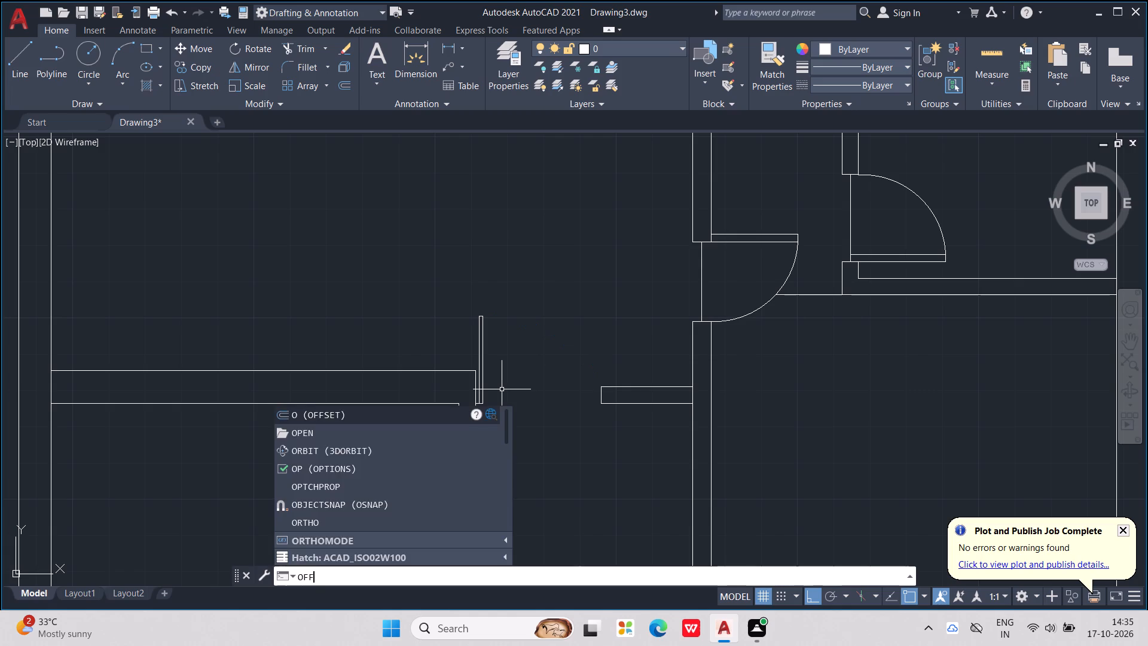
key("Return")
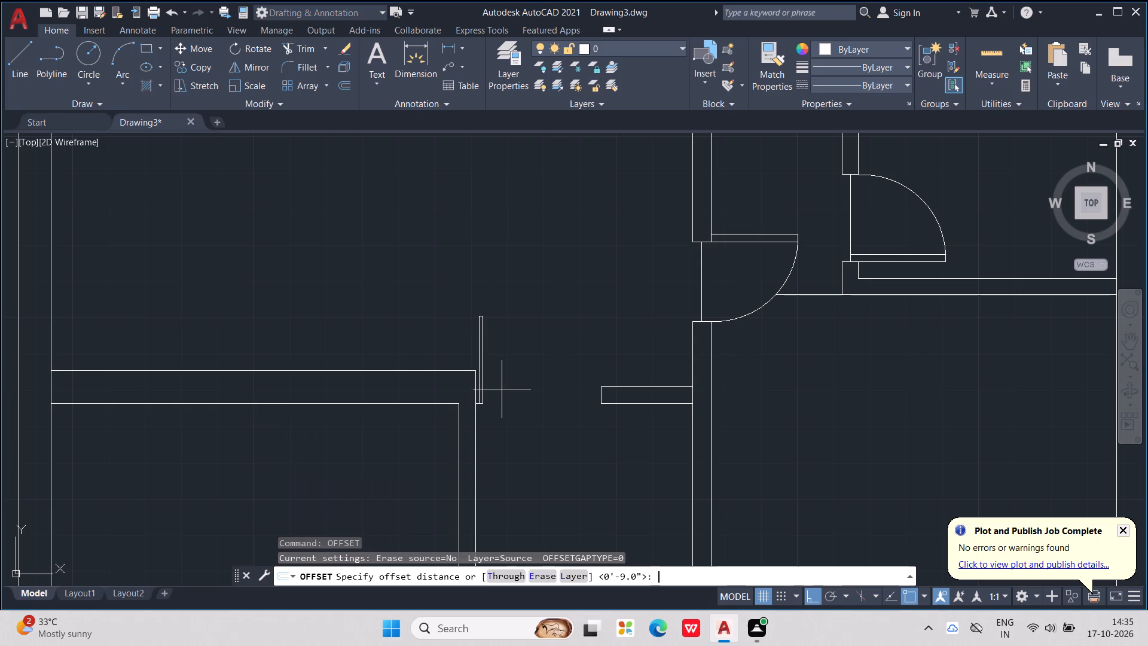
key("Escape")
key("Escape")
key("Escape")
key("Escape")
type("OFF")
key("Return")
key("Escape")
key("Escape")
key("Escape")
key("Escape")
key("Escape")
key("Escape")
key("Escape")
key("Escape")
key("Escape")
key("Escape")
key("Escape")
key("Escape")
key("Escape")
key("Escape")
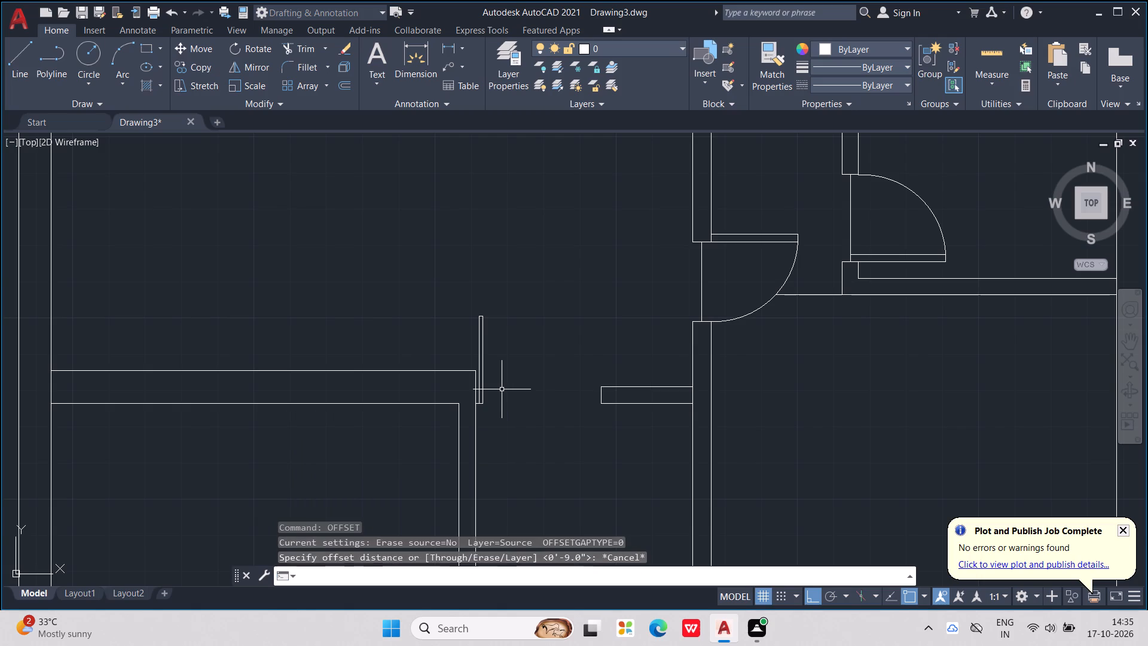
Offset the door leaf's opening-side line 2' across the opening toward the short wall stub.
type("OFF")
key("Return")
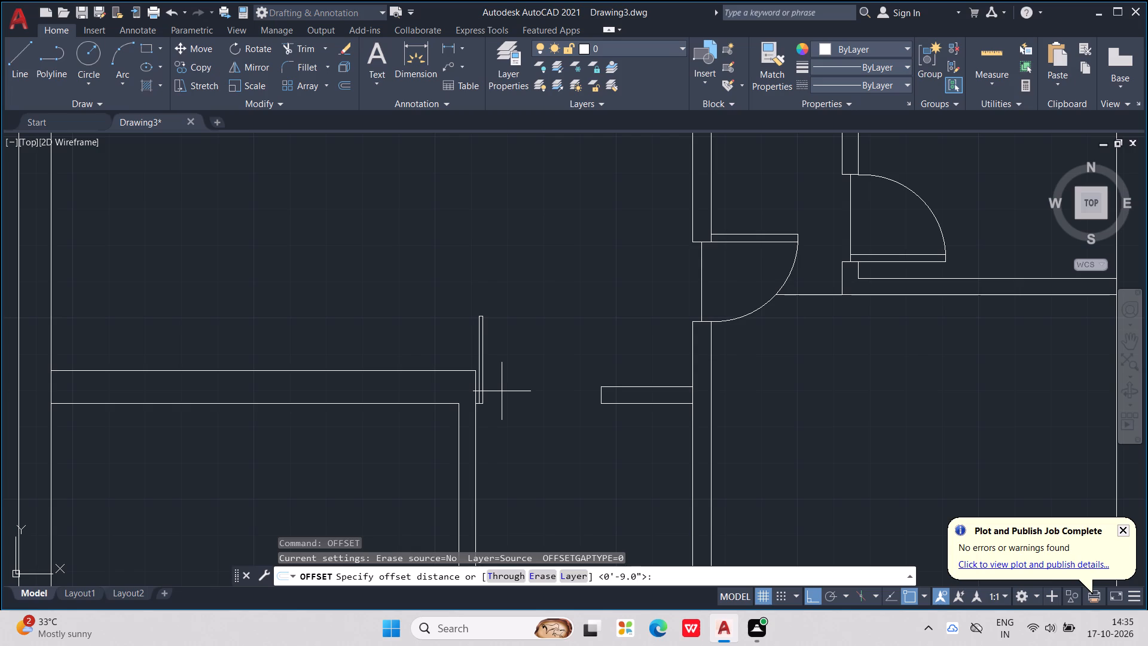
type("2'")
key("Return")
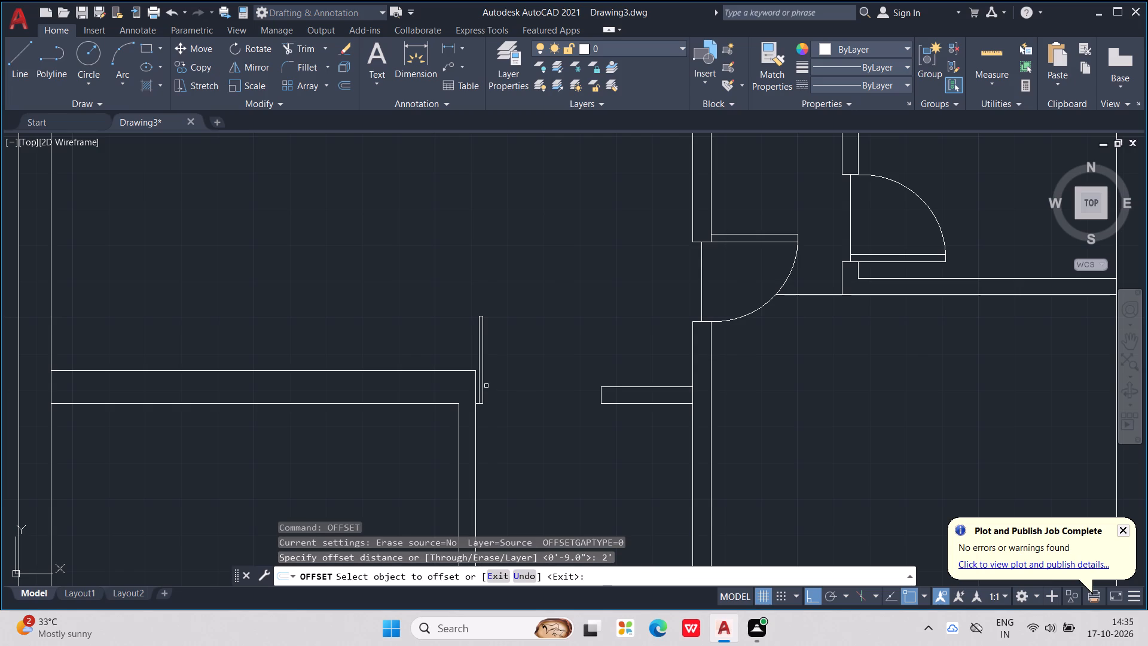
left_click(483, 383)
left_click(530, 391)
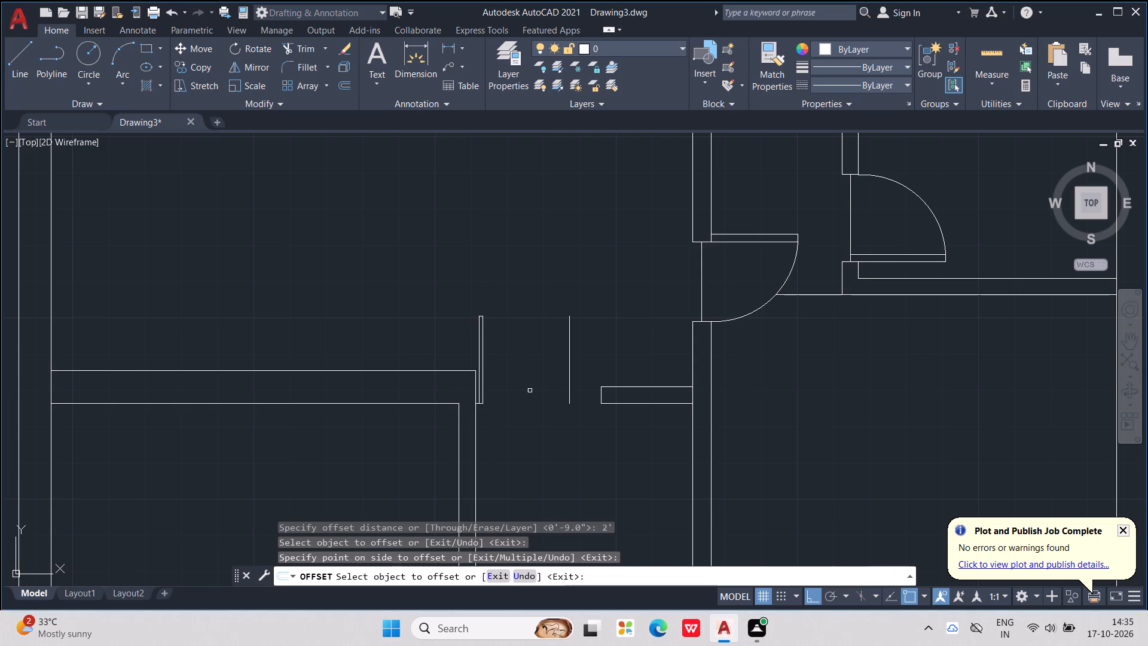
Draw a three-point swing arc from the leaf's top outer corner through its other top corner to the offset line's bottom end.
left_click(120, 44)
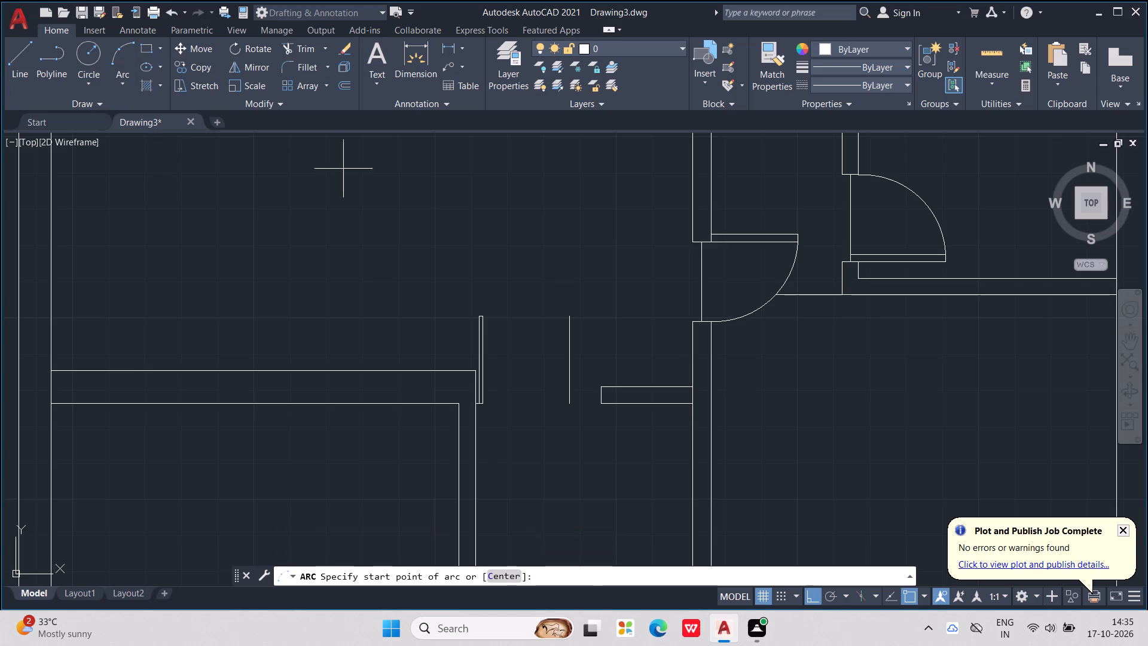
scroll(497, 307, "up", 2)
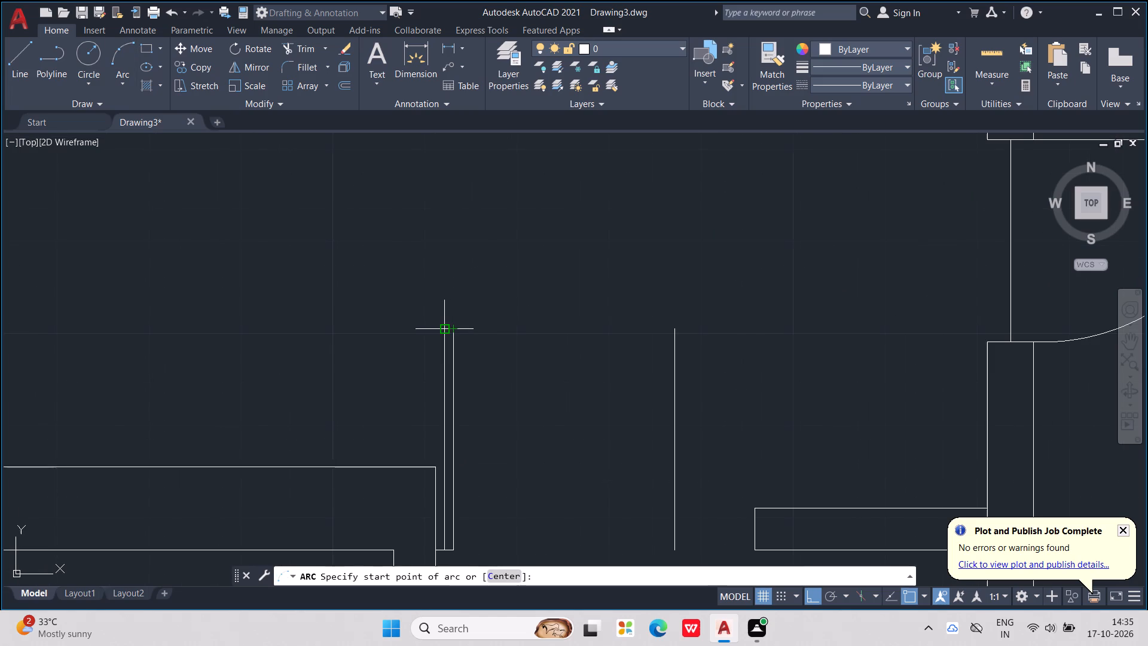
scroll(440, 333, "up", 2)
left_click(448, 329)
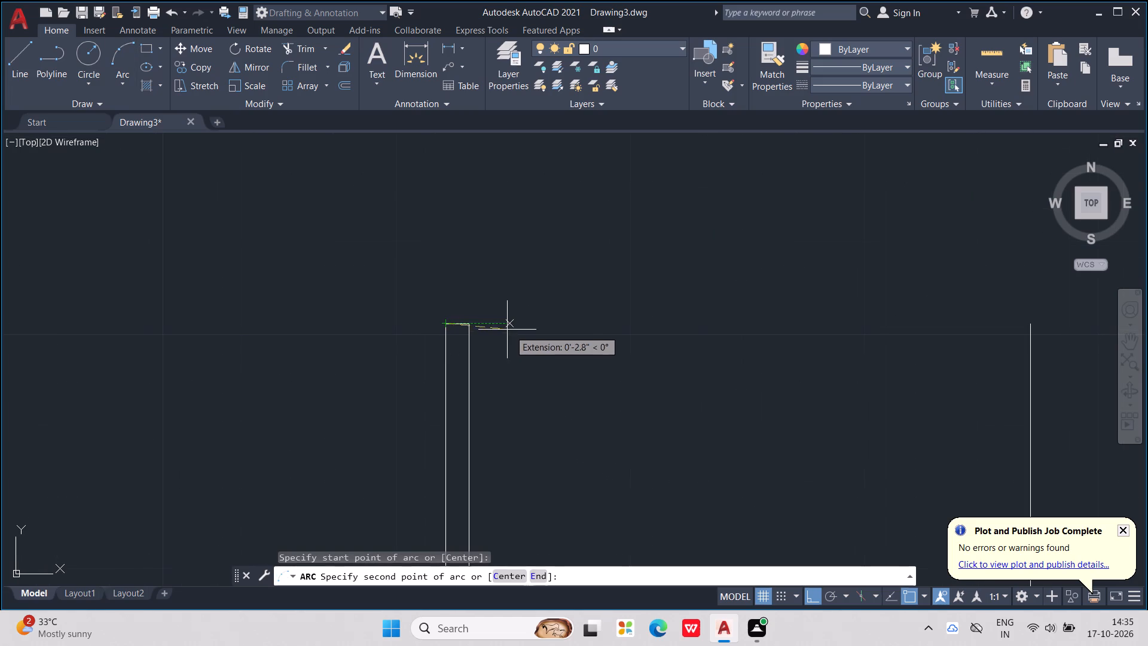
left_click(475, 325)
middle_click_drag(499, 334, 466, 317)
scroll(466, 316, "down", 3)
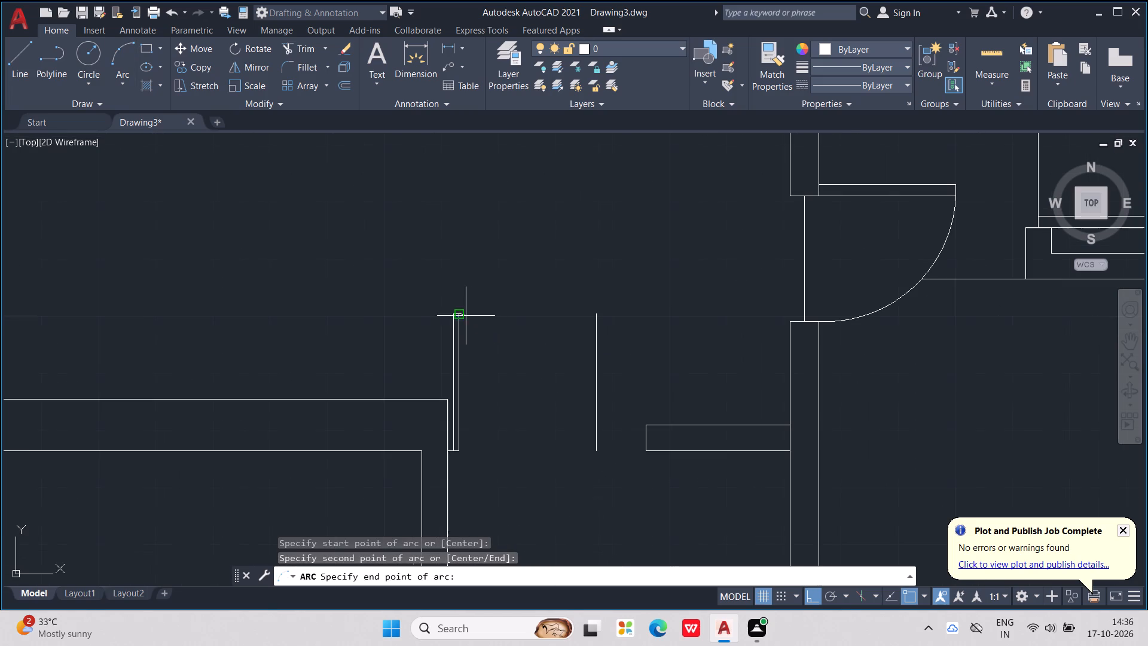
scroll(592, 458, "up", 2)
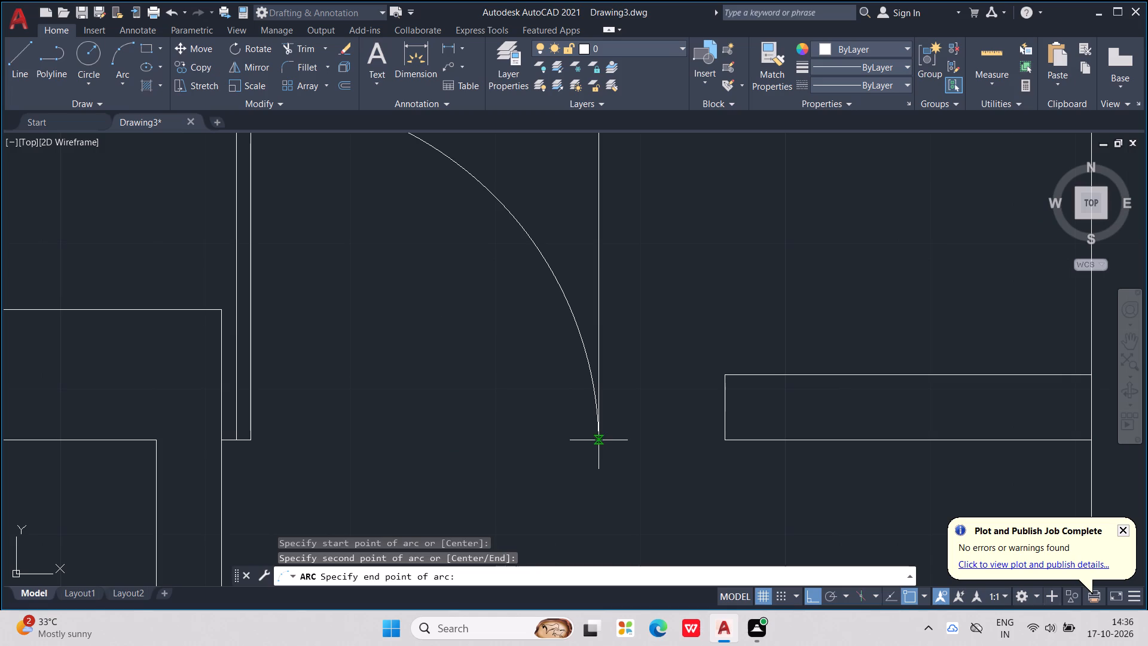
left_click(600, 444)
key("Escape")
key("Escape")
key("Escape")
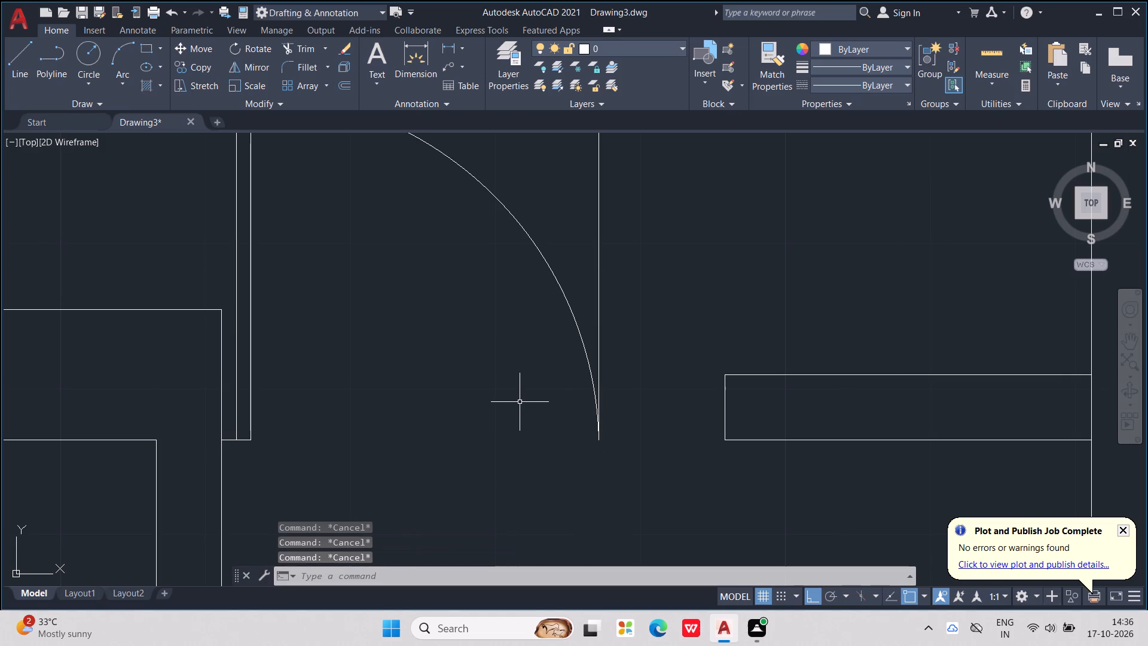
Extend both horizontal lines of the short wall stub to the offset line at the door opening.
key("Escape")
key("e")
key("x")
key("Return")
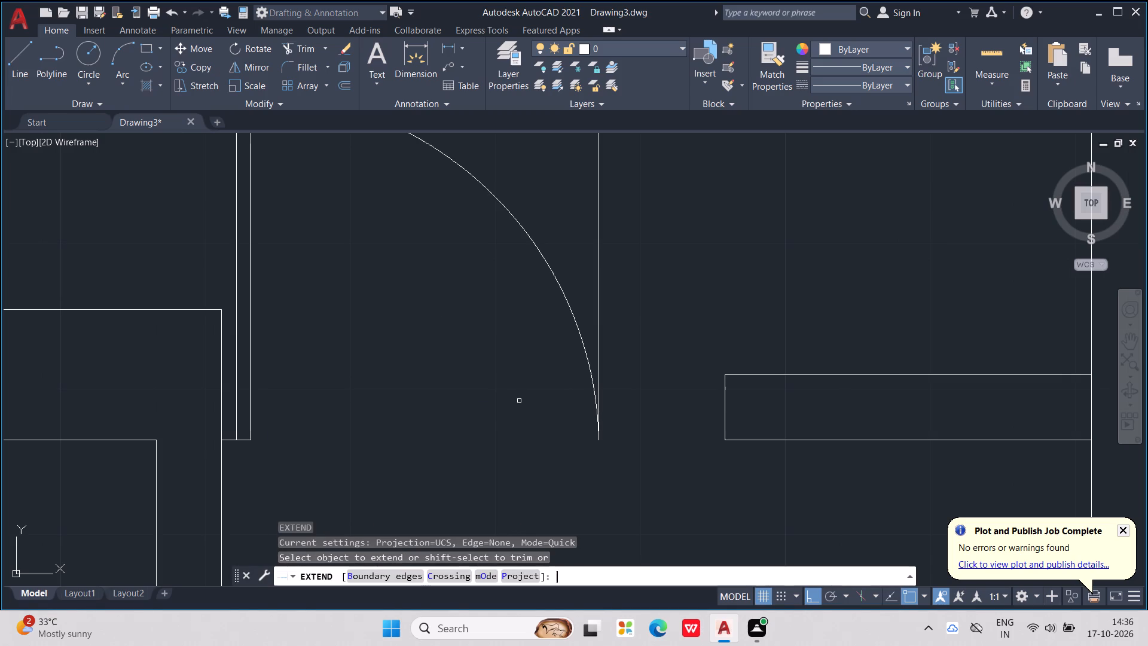
scroll(516, 398, "down", 3)
left_click_drag(579, 380, 594, 425)
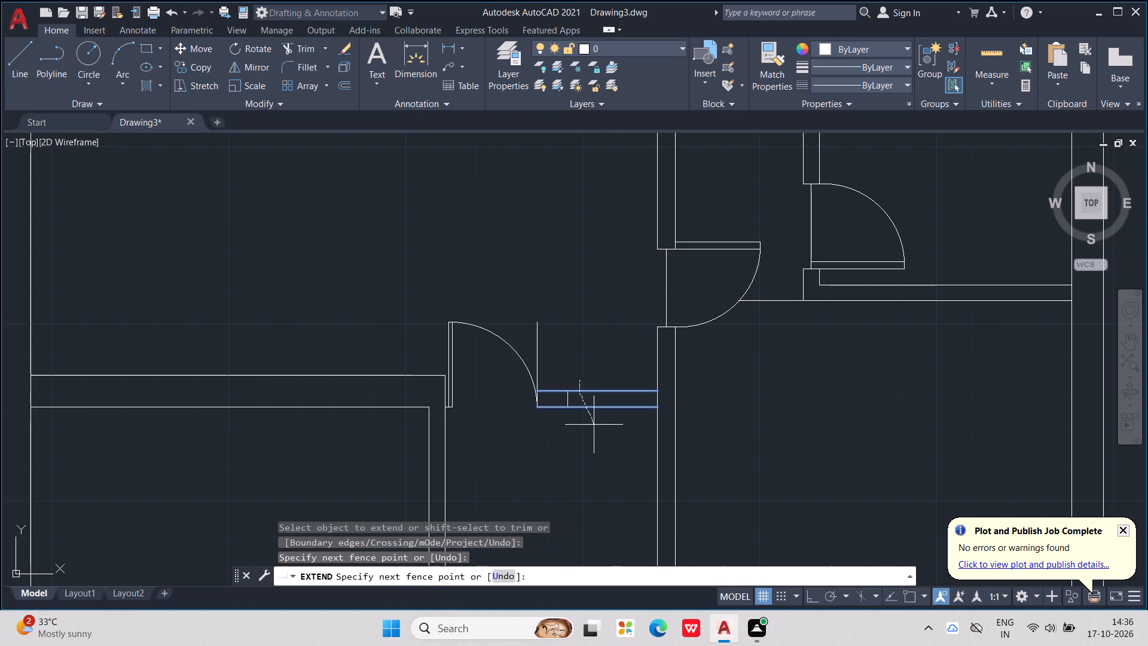
left_click_drag(594, 425, 594, 426)
scroll(581, 408, "up", 1)
key("Escape")
key("Escape")
key("Escape")
key("Escape")
key("Escape")
key("Escape")
key("Escape")
key("Escape")
key("Escape")
key("Escape")
key("Escape")
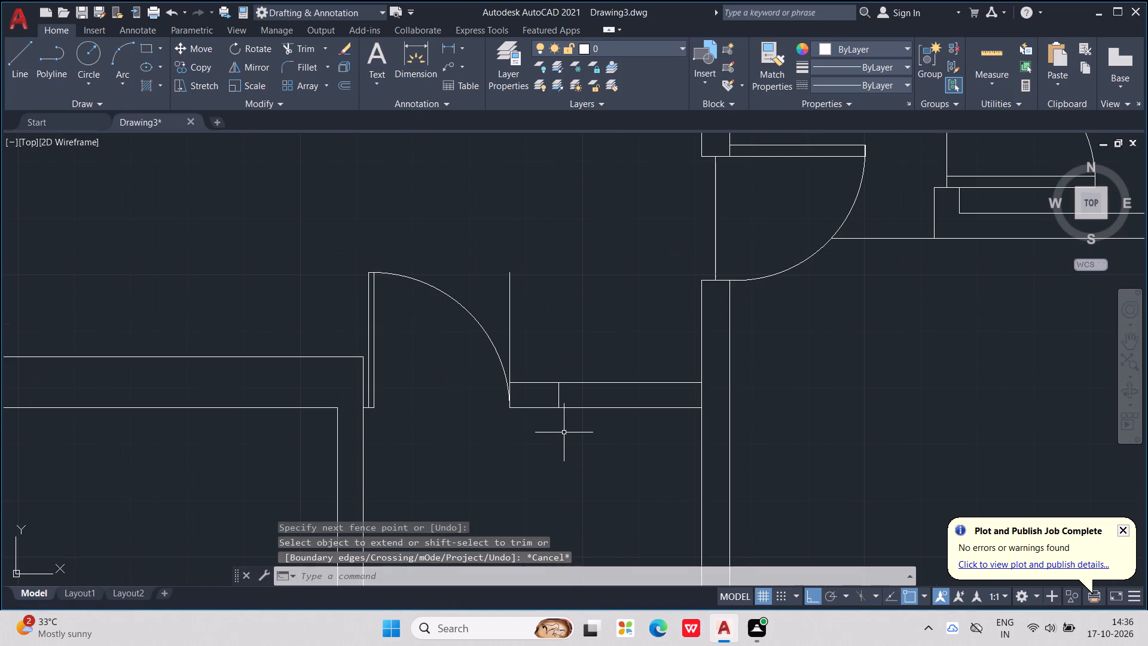
Trim away the stub's former end line and the part of the offset line projecting above the stub.
type("TR")
key("Return")
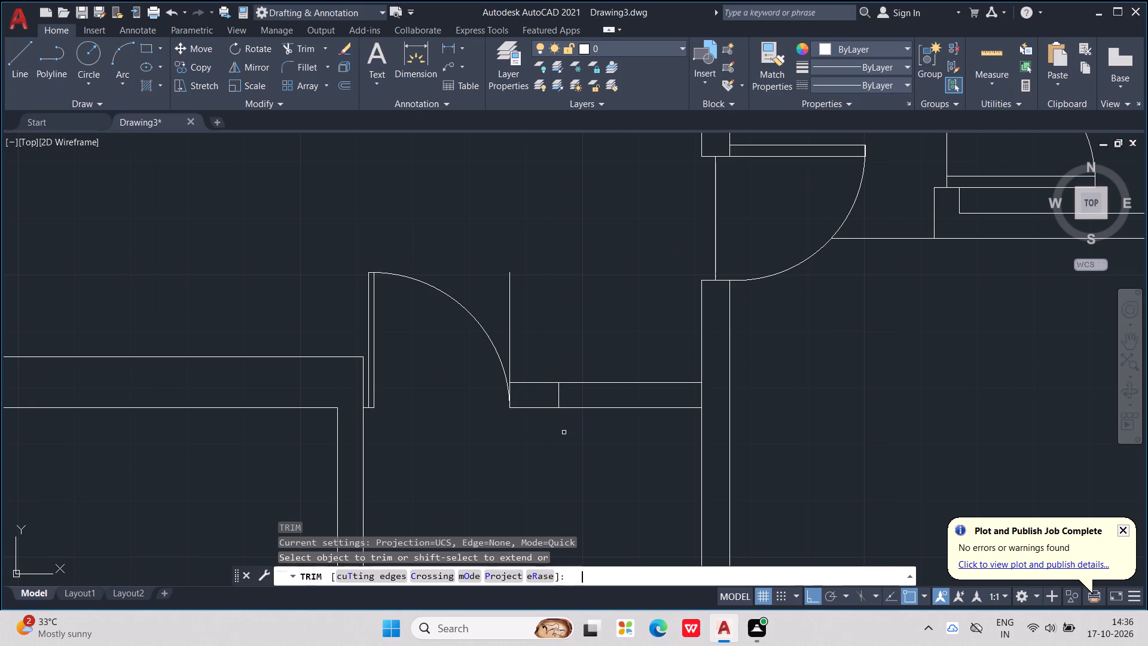
scroll(570, 436, "up", 2)
left_click_drag(540, 343, 528, 343)
scroll(527, 343, "down", 2)
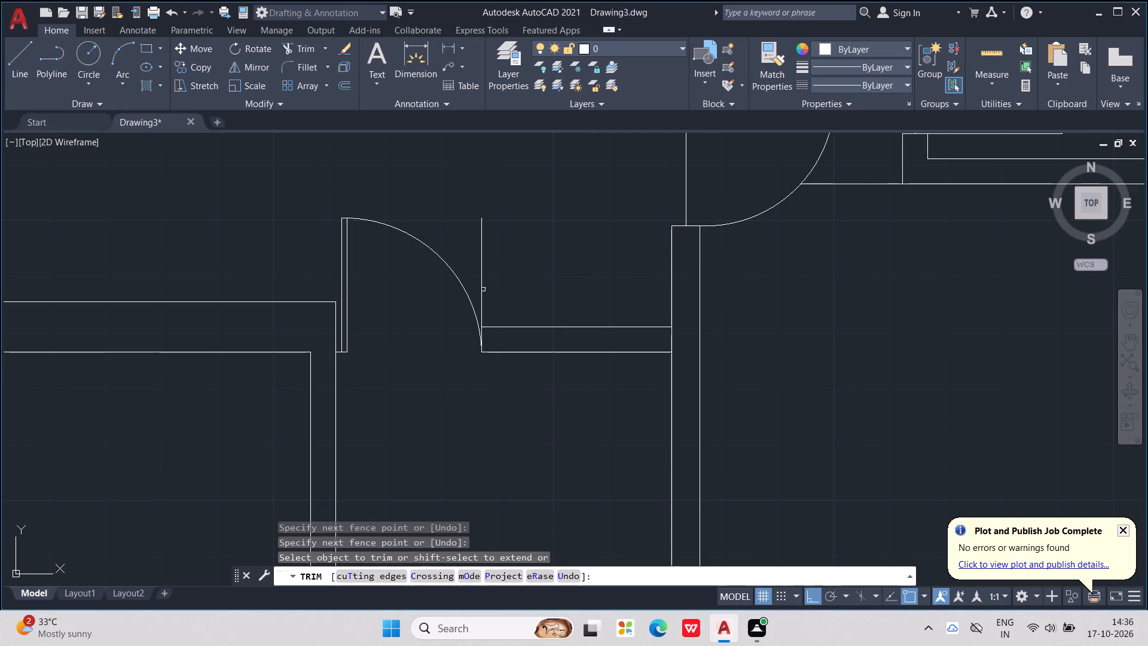
left_click(481, 288)
Trim both partition lines within the bottom exterior wall and the wall's inner line between the partition faces.
scroll(480, 288, "down", 2)
middle_click_drag(557, 424, 584, 348)
scroll(557, 424, "down", 1)
scroll(524, 415, "up", 3)
middle_click_drag(493, 386, 563, 423)
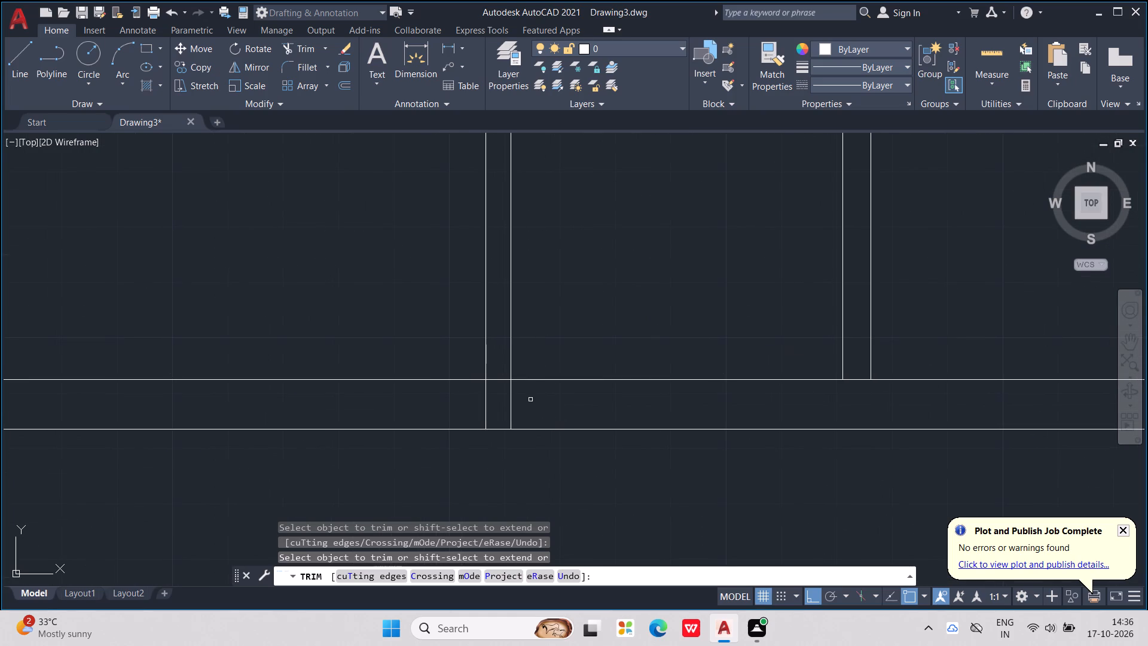
left_click_drag(530, 400, 480, 409)
left_click_drag(490, 397, 491, 377)
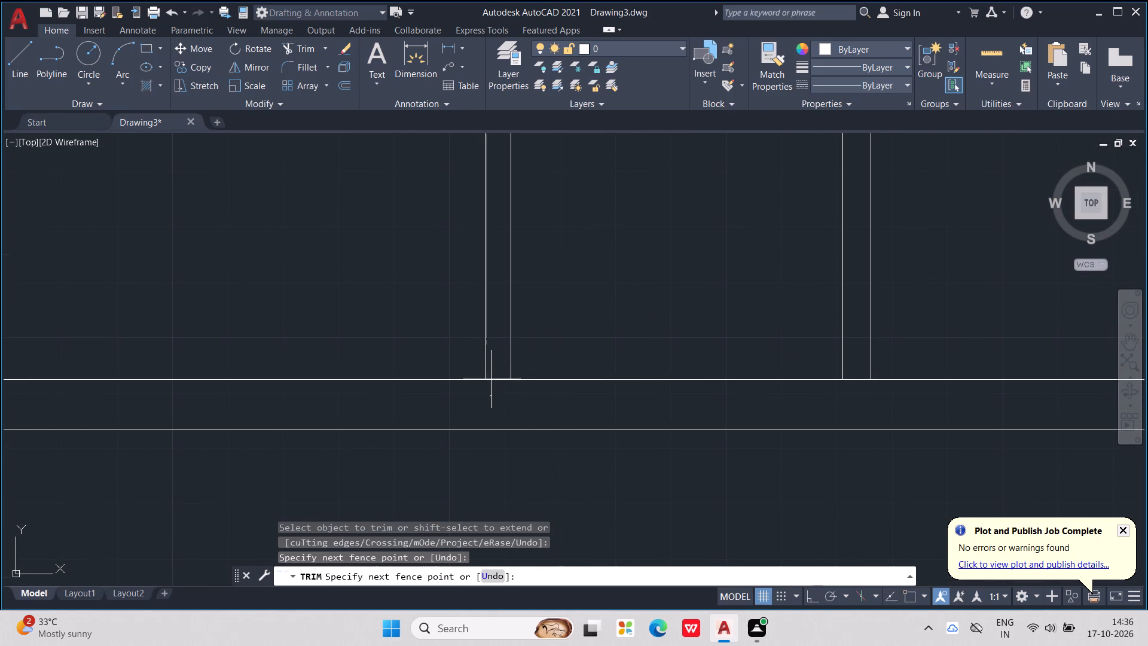
left_click_drag(491, 377, 494, 368)
scroll(494, 368, "down", 4)
middle_click_drag(532, 441, 543, 496)
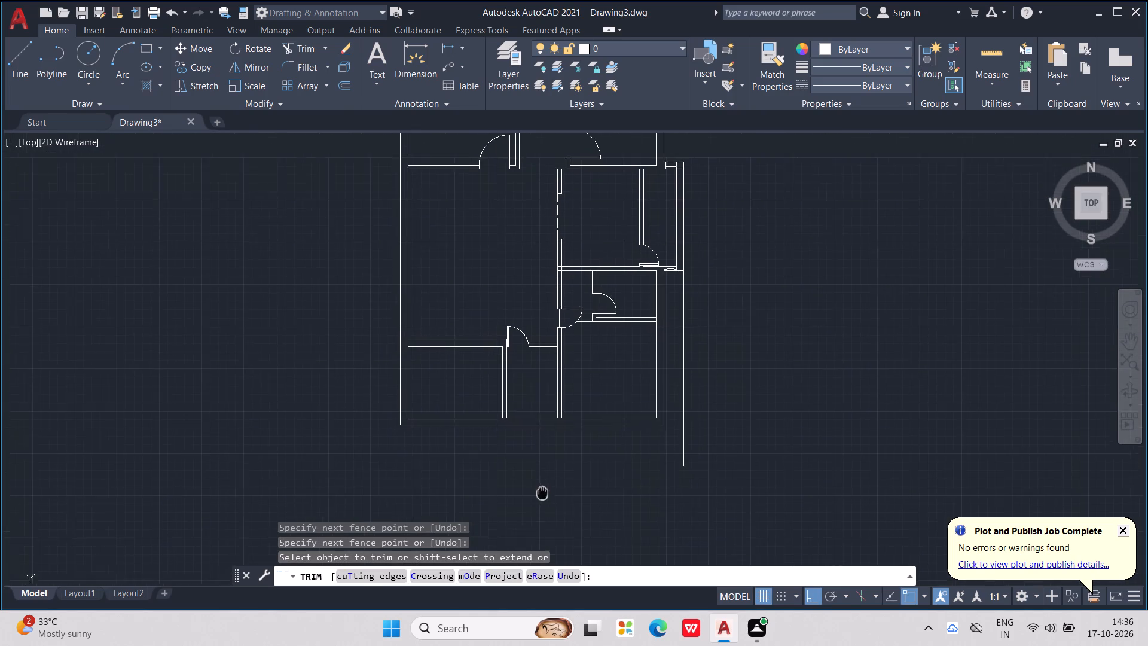
middle_click_drag(543, 496, 555, 533)
scroll(730, 459, "up", 2)
scroll(720, 443, "down", 2)
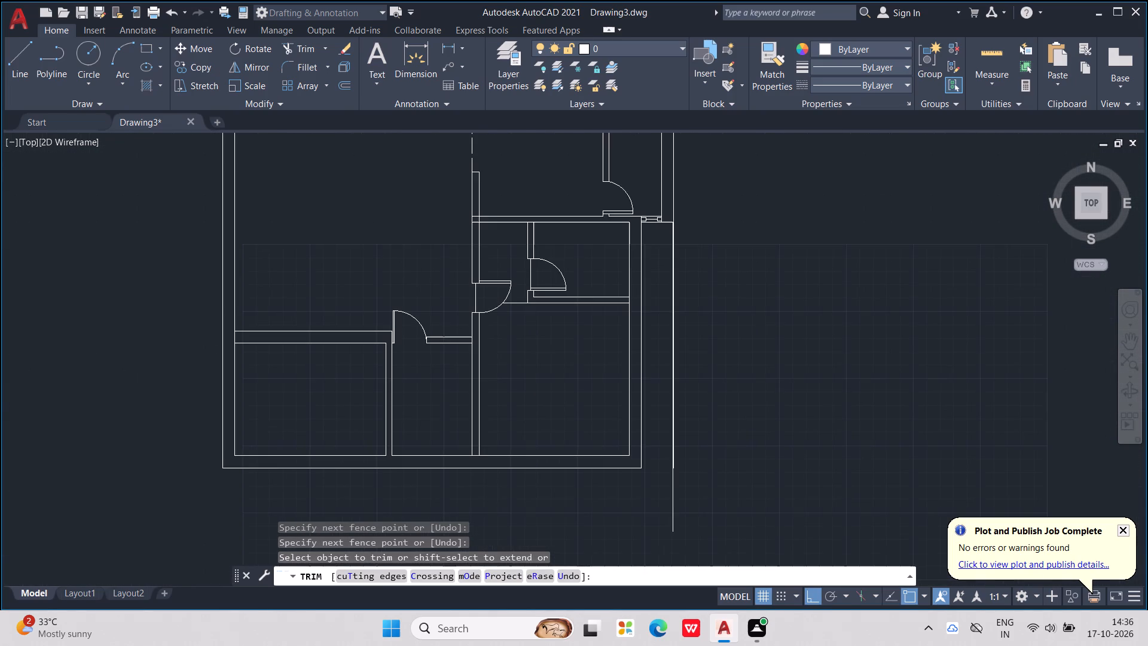
scroll(720, 443, "down", 1)
middle_click_drag(720, 443, 726, 475)
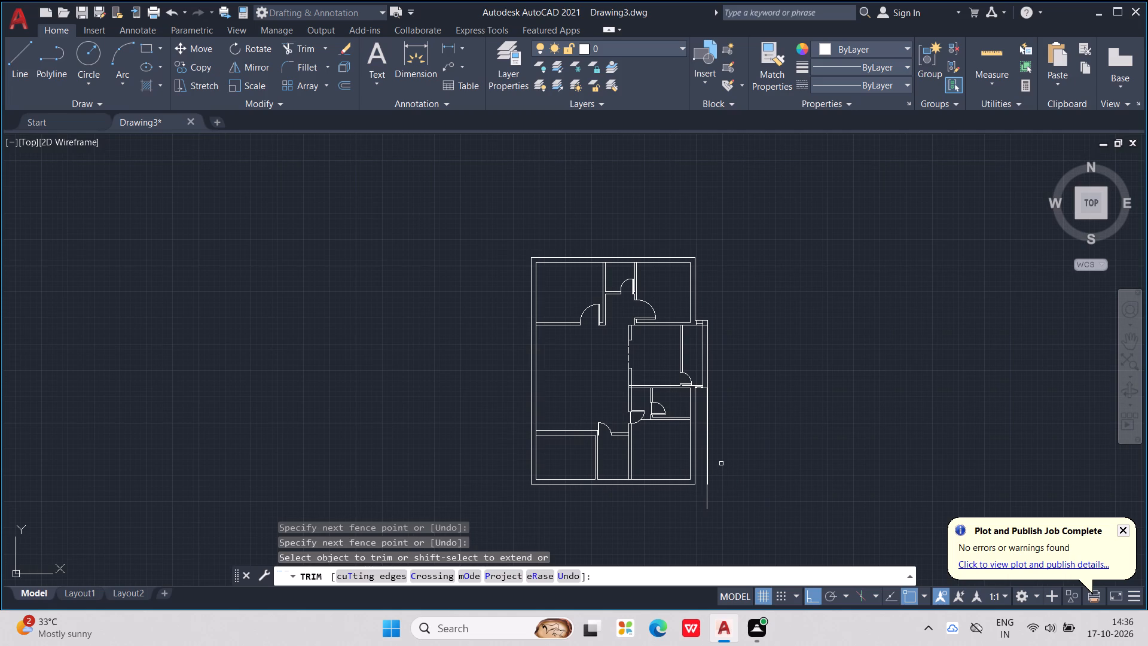
key("Escape")
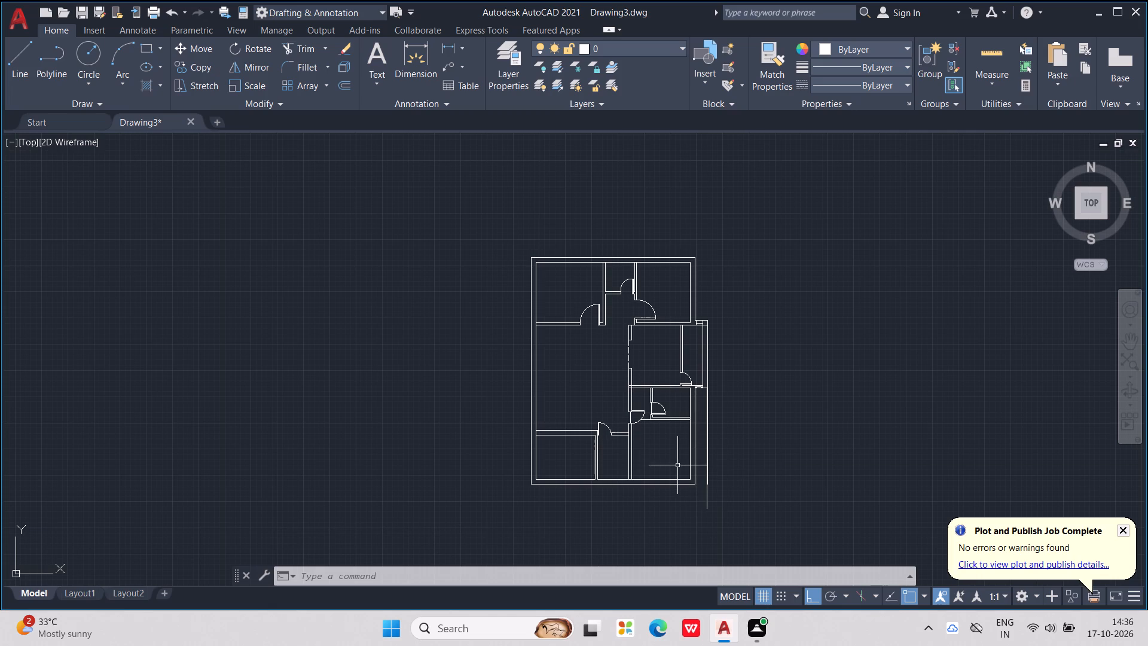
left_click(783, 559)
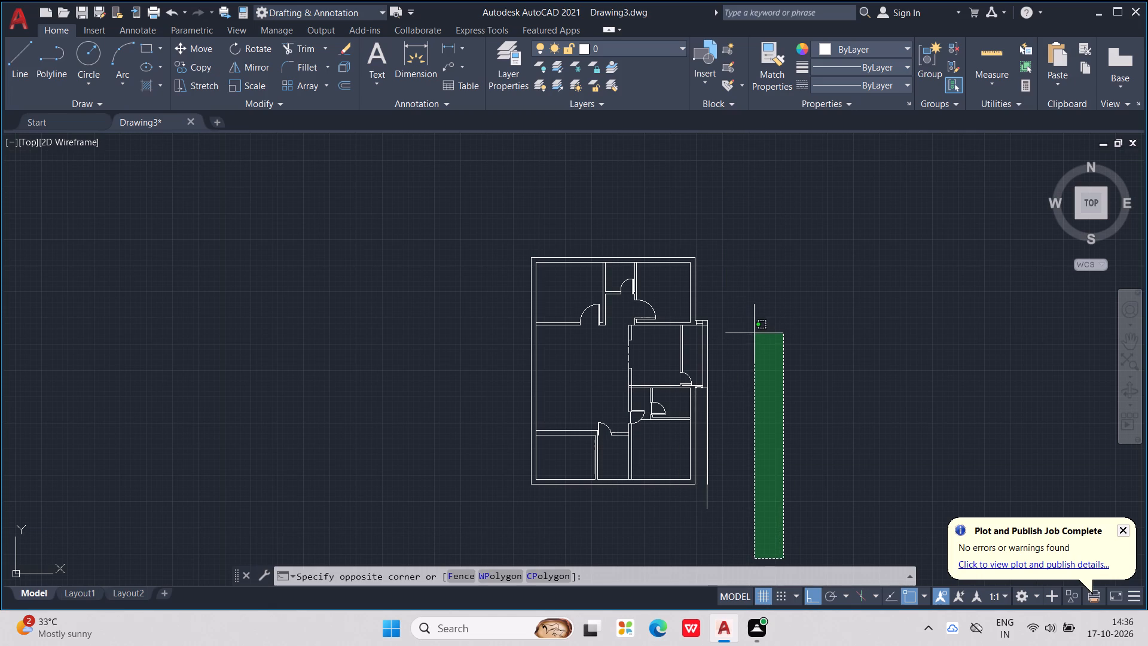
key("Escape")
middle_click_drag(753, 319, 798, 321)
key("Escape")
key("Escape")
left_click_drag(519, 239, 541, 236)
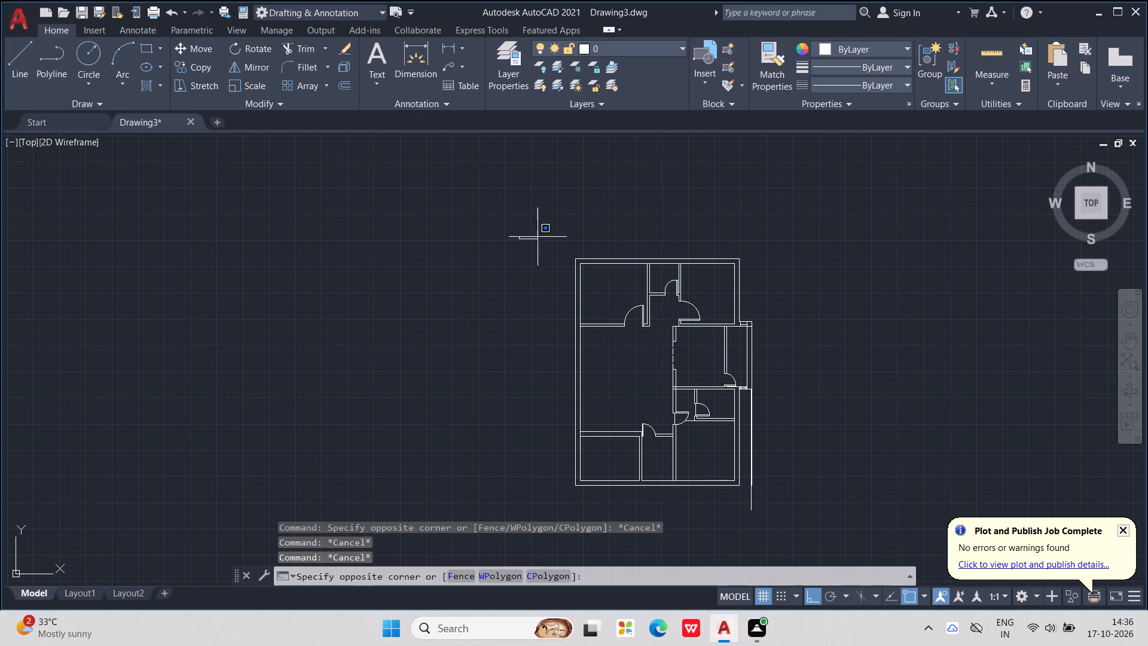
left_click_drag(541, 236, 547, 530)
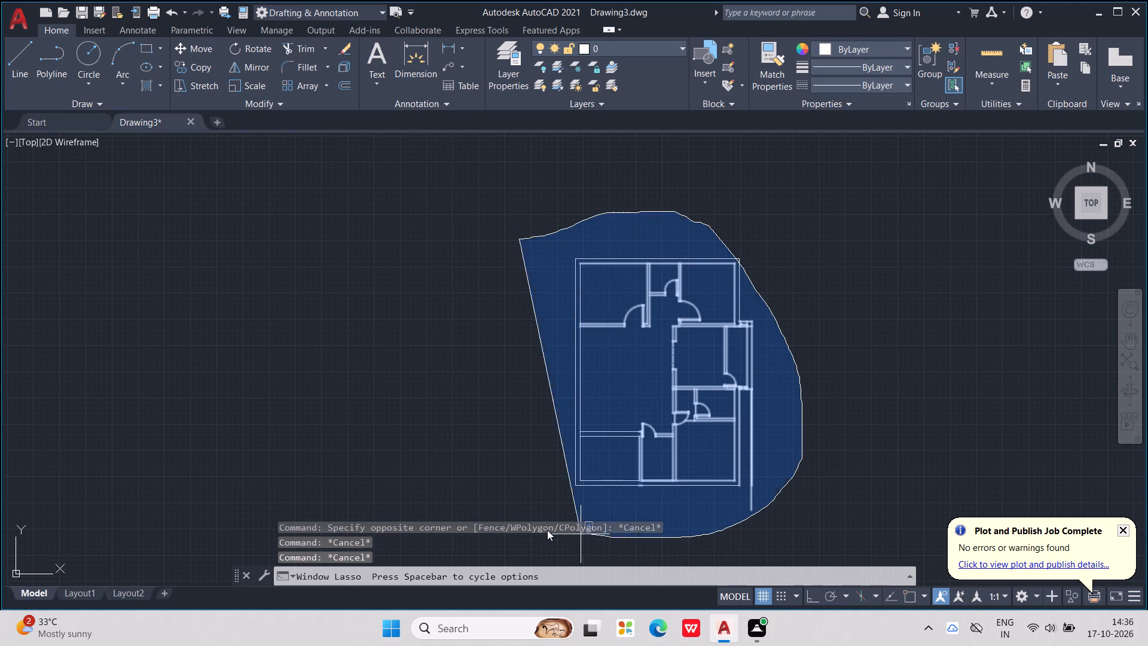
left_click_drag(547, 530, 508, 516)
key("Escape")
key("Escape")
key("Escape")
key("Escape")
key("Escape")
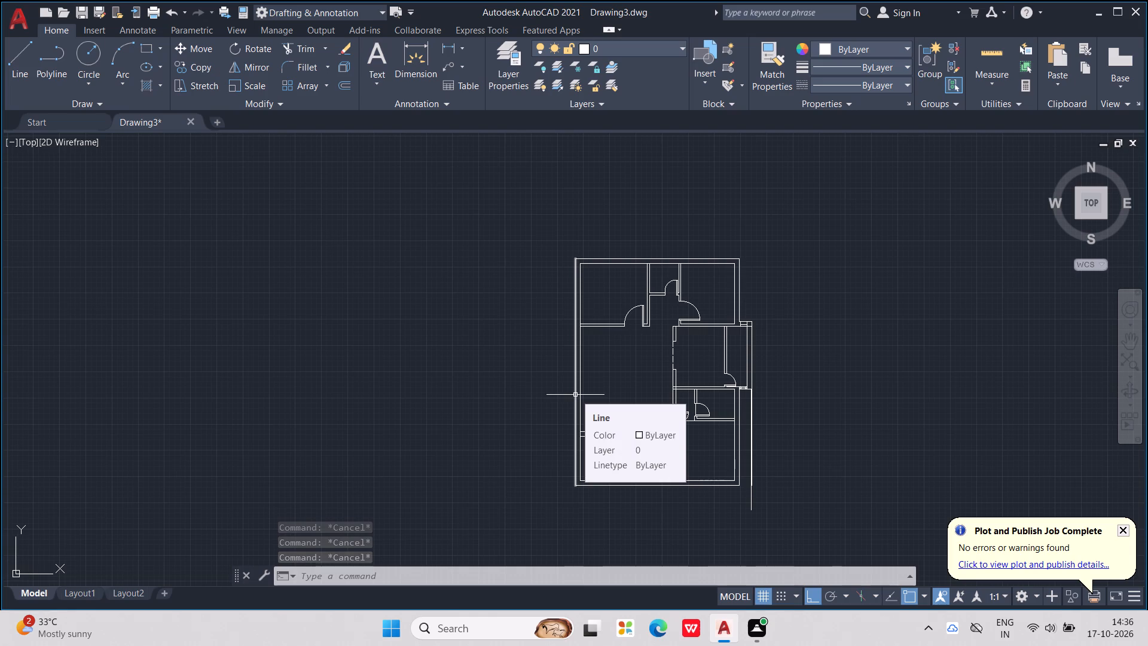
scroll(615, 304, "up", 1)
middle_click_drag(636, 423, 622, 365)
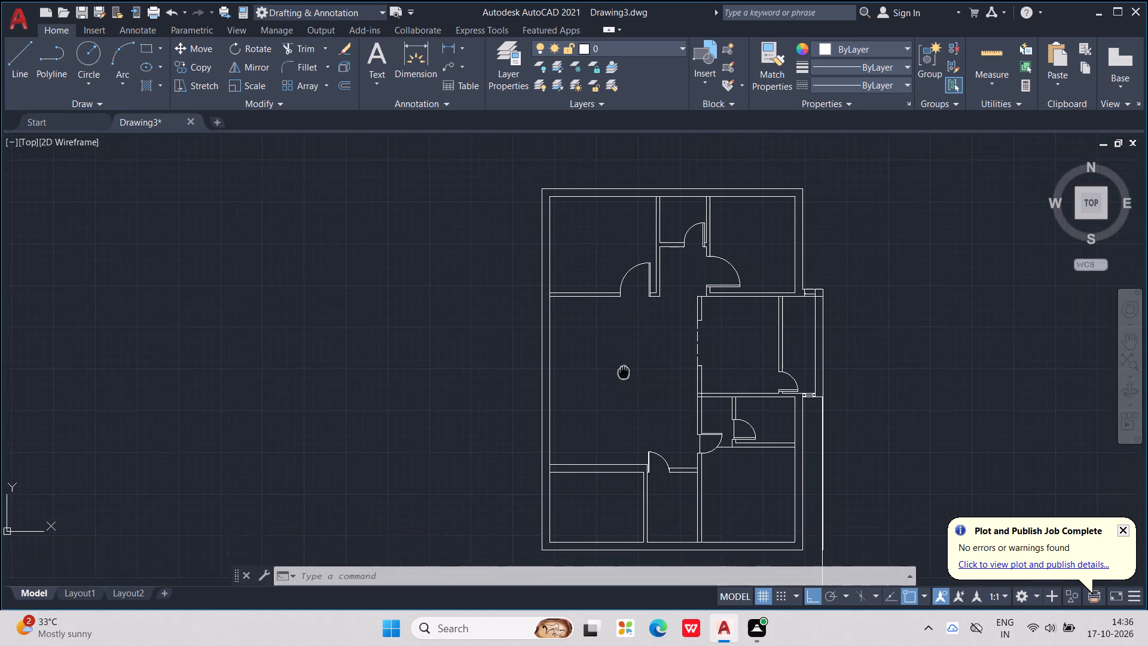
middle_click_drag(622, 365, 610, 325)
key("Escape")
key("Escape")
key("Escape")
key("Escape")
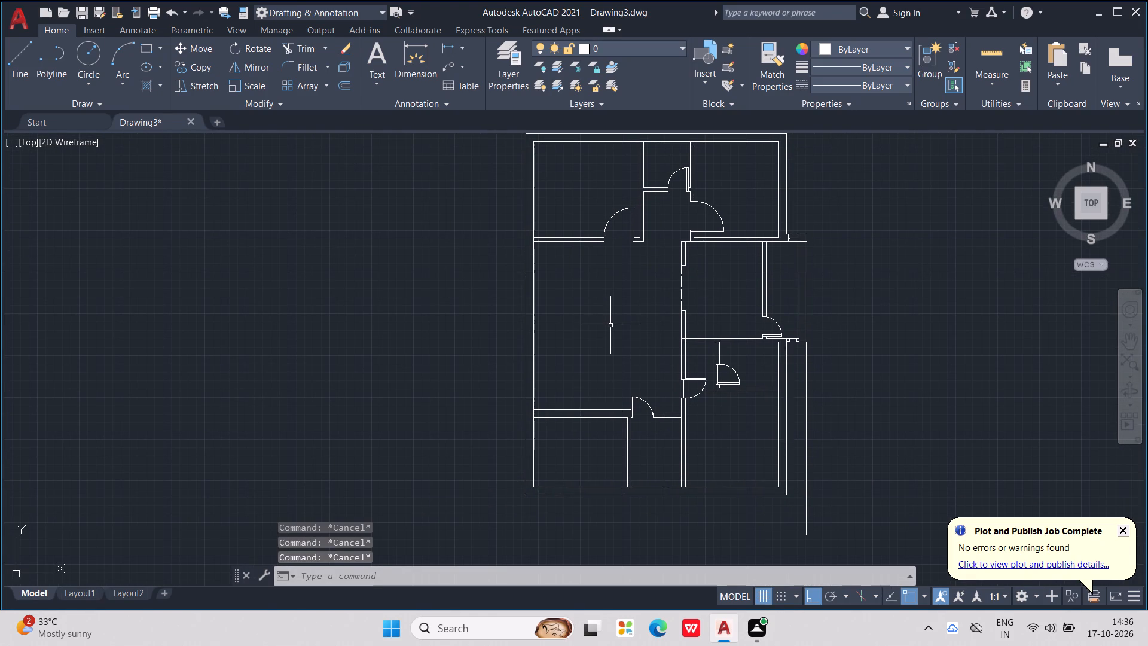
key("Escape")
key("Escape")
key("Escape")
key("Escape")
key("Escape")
Examine the partition door and its adjoining wall junctions, along with the overall floor plan.
scroll(609, 320, "down", 1)
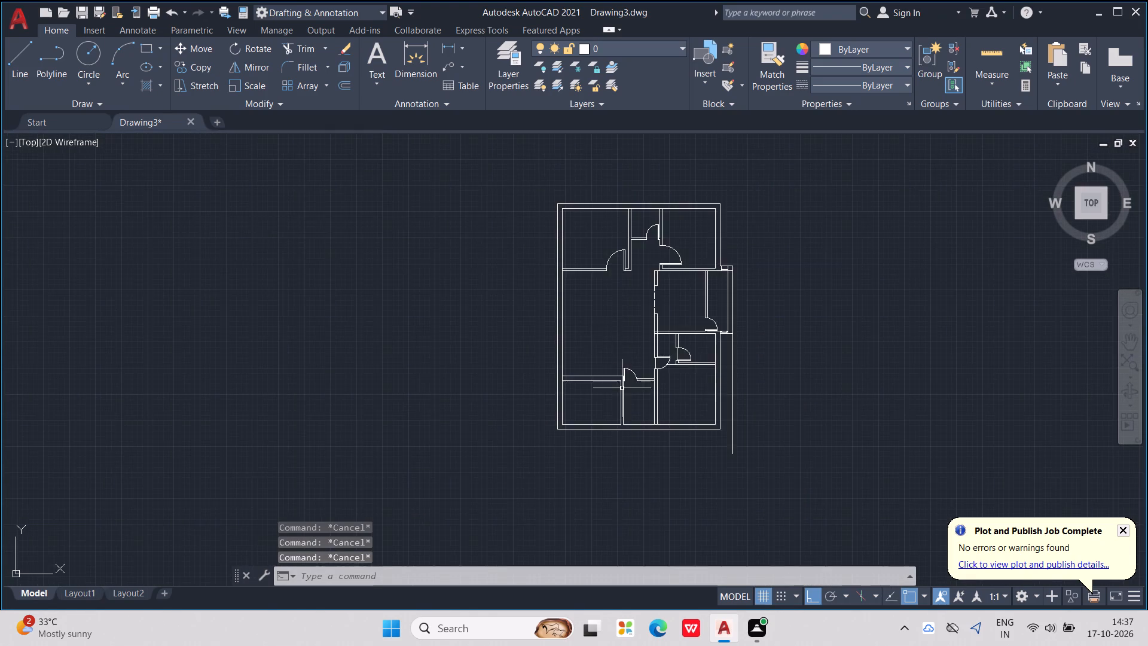
scroll(622, 388, "up", 5)
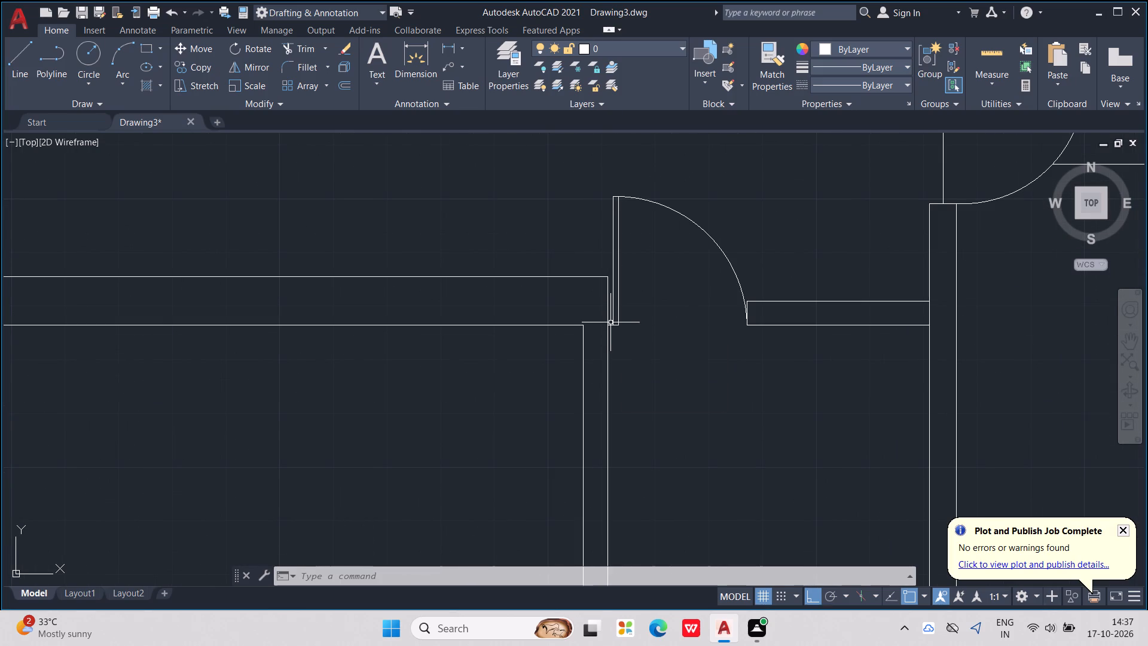
middle_click_drag(618, 325, 597, 389)
scroll(618, 325, "down", 1)
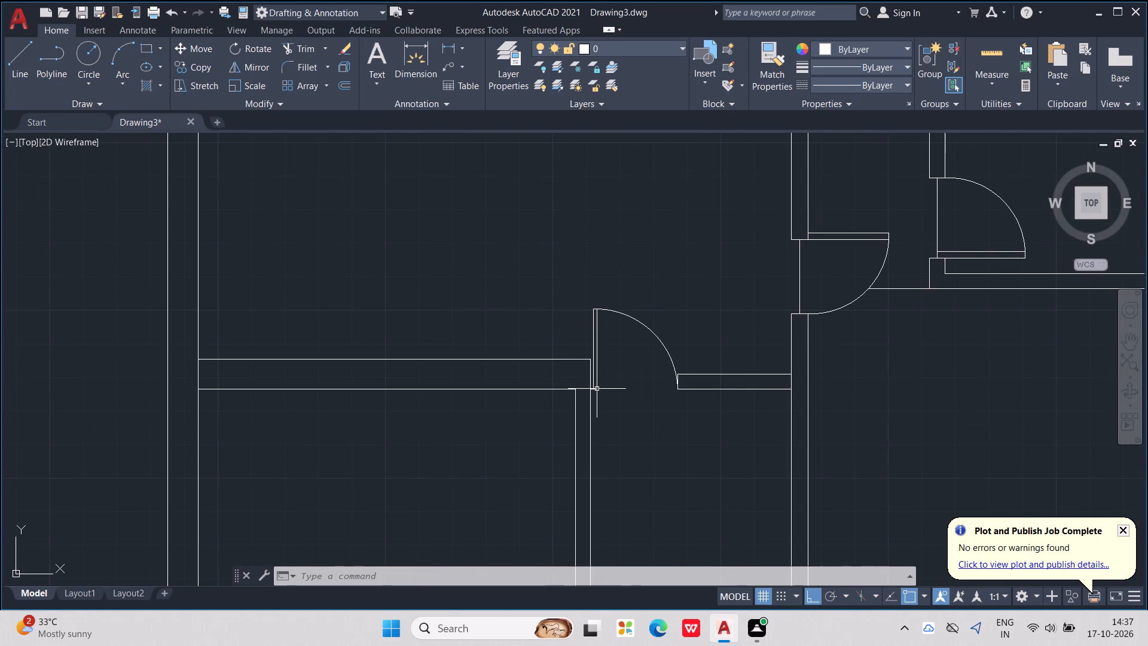
key("Escape")
key("Escape")
key("Escape")
key("Escape")
key("Escape")
key("Escape")
key("Escape")
key("Escape")
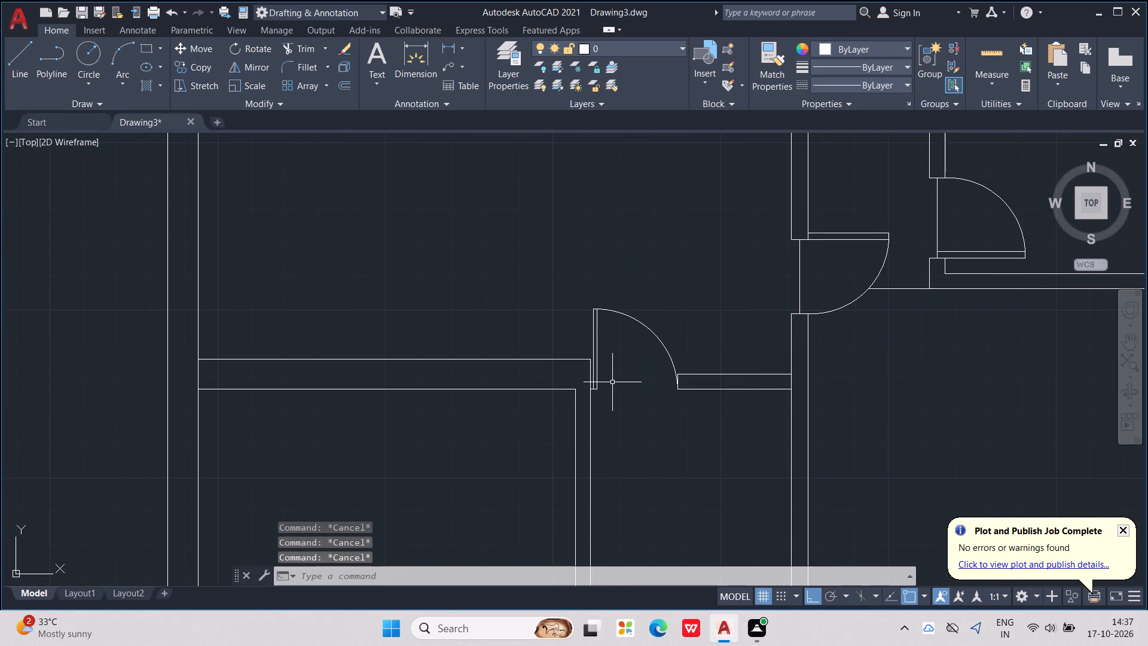
key("Escape")
key("Escape")
key("Escape")
key("Escape")
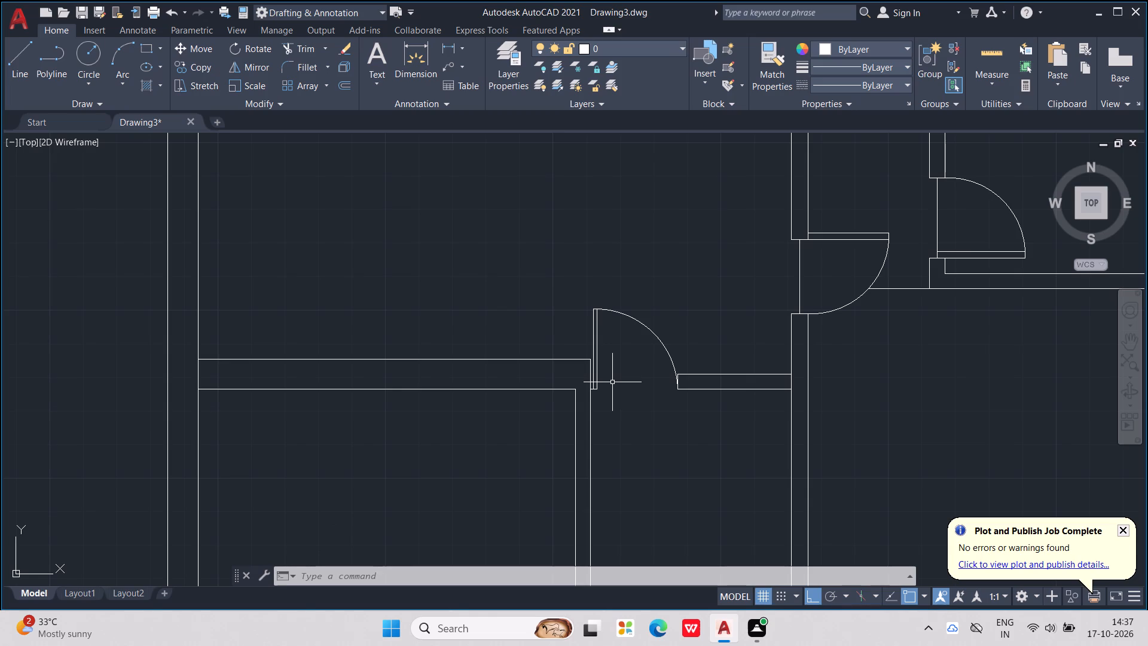
scroll(611, 408, "down", 2)
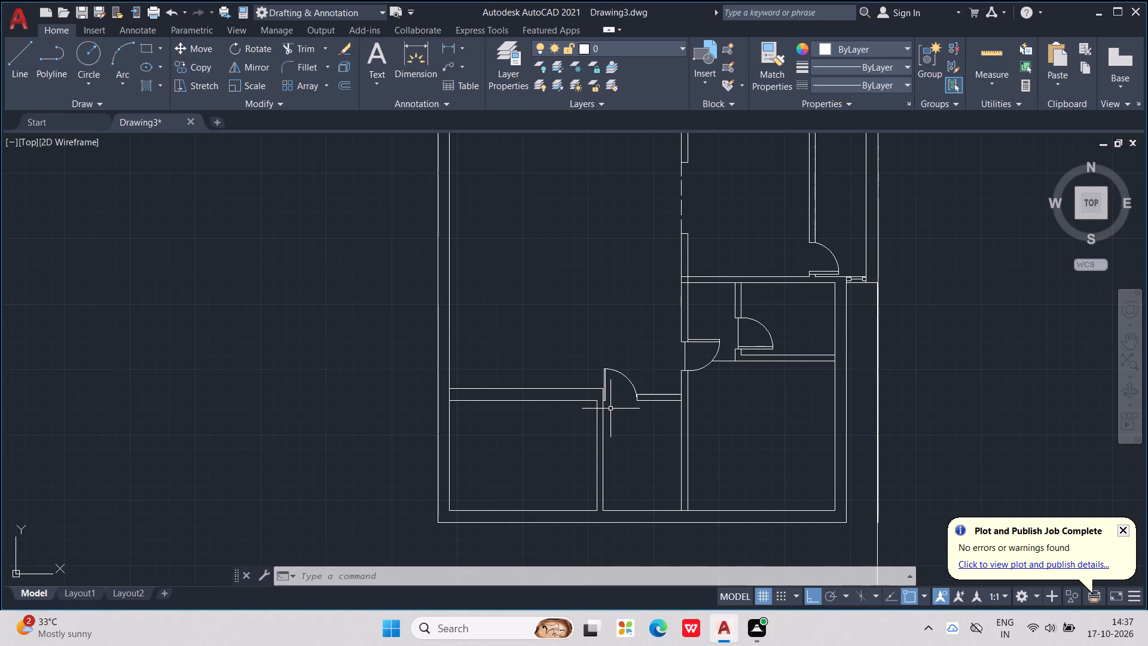
scroll(596, 342, "down", 1)
middle_click_drag(596, 342, 636, 412)
scroll(636, 412, "down", 1)
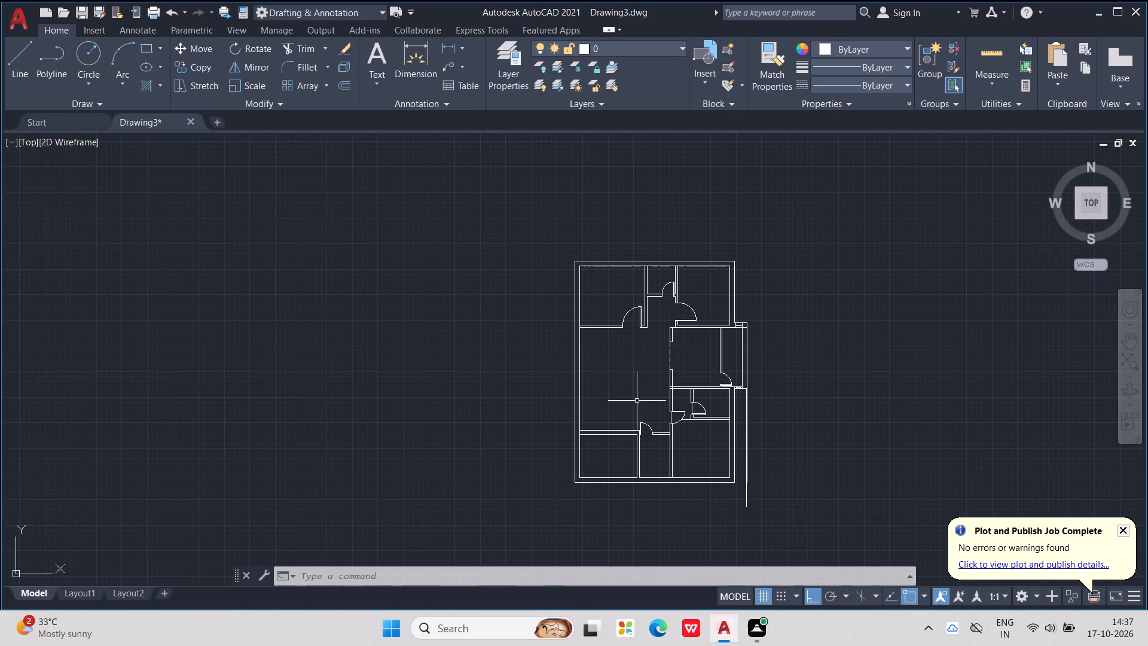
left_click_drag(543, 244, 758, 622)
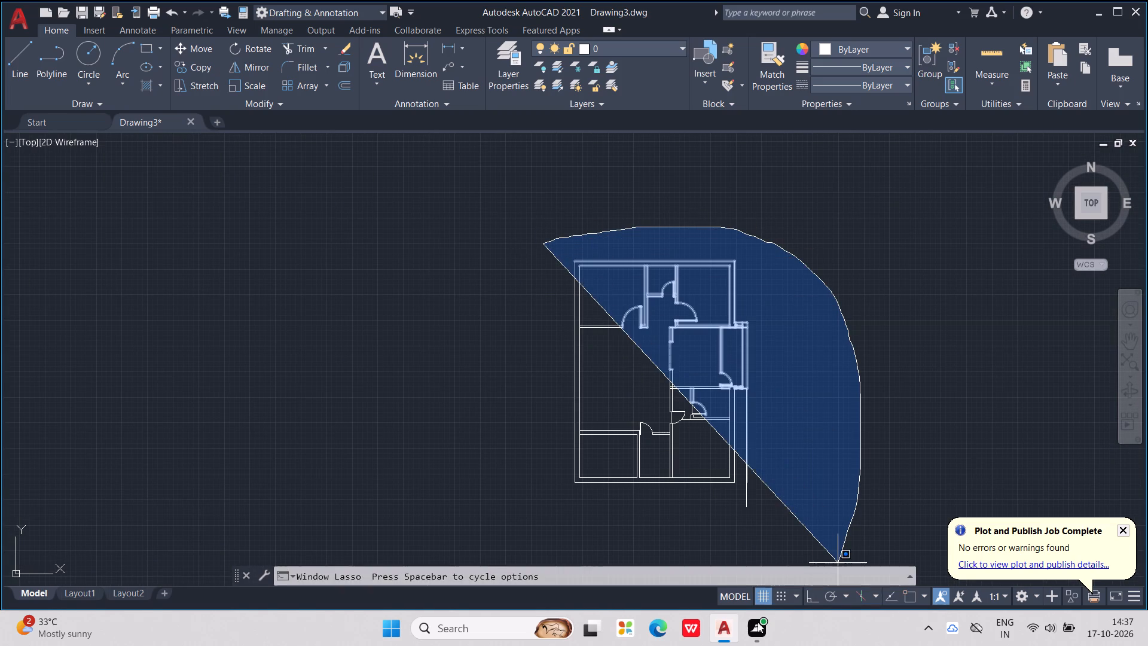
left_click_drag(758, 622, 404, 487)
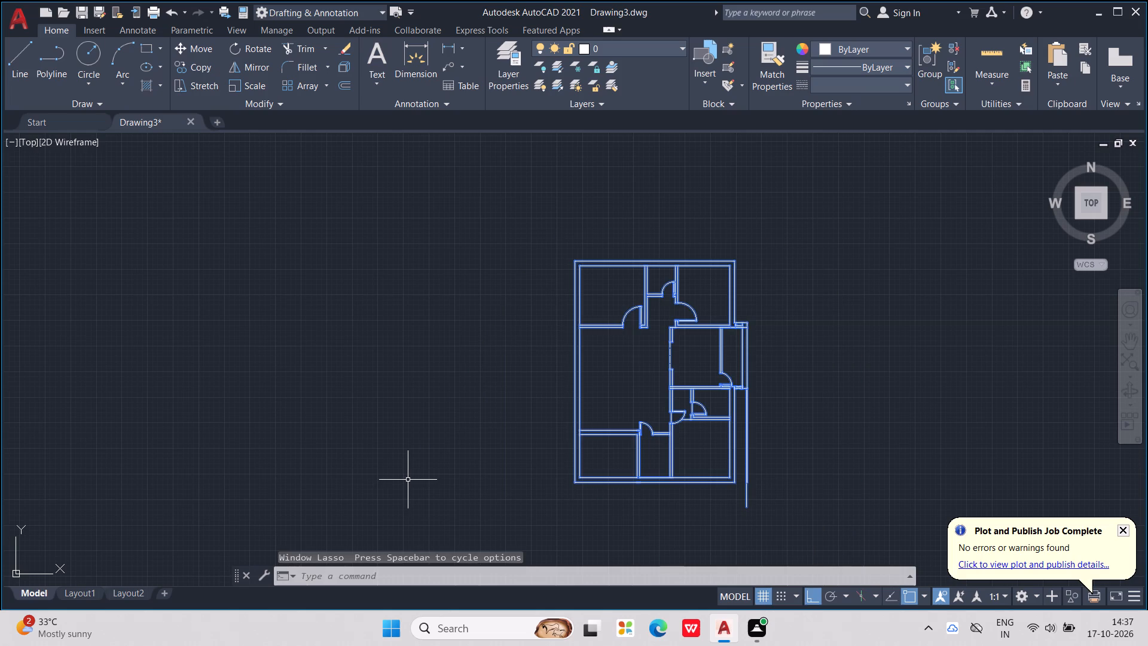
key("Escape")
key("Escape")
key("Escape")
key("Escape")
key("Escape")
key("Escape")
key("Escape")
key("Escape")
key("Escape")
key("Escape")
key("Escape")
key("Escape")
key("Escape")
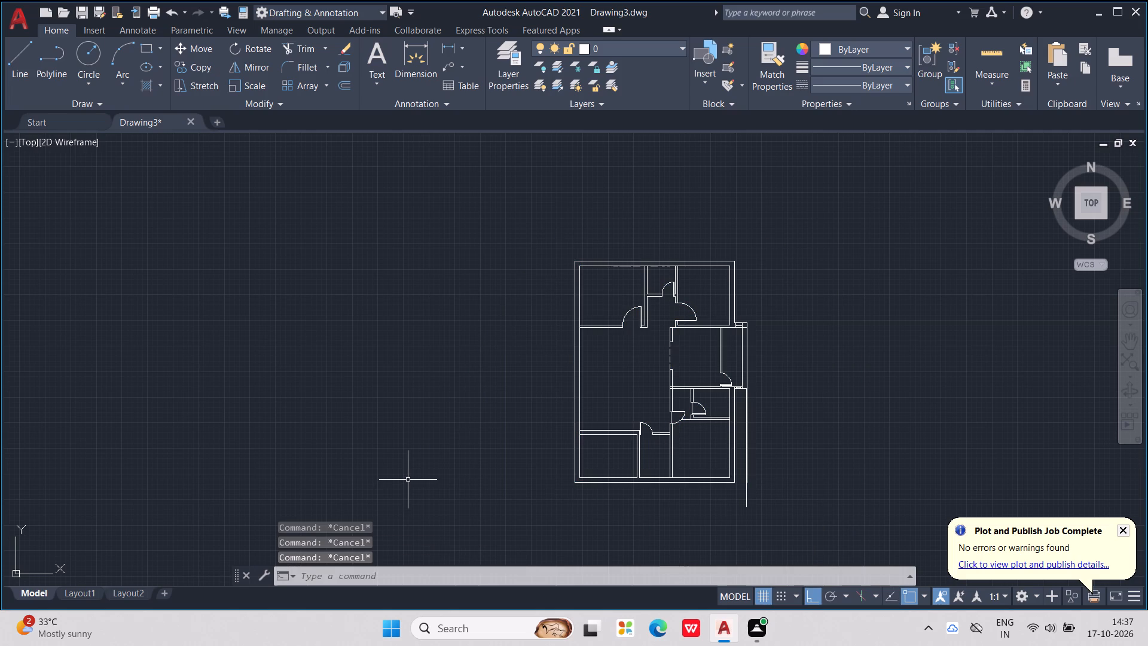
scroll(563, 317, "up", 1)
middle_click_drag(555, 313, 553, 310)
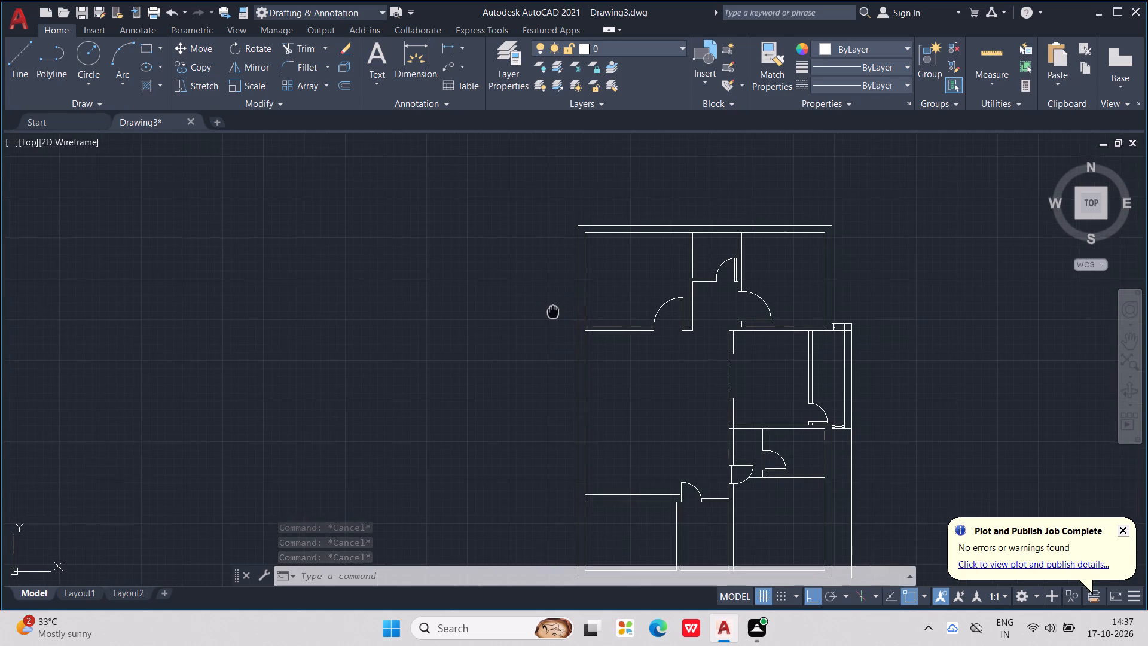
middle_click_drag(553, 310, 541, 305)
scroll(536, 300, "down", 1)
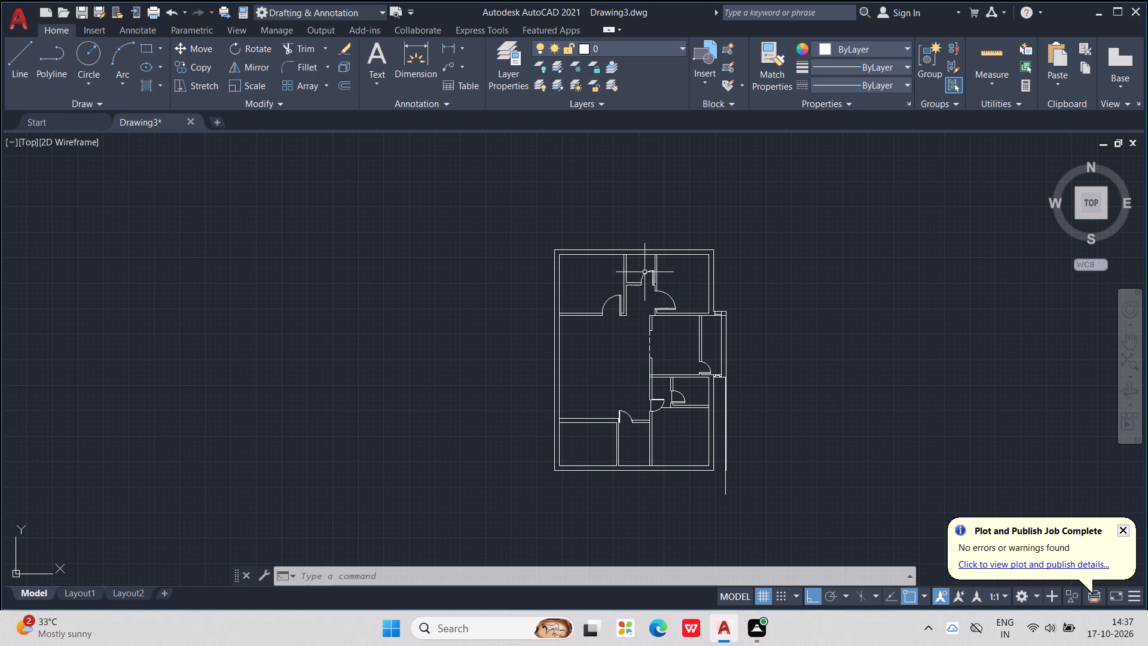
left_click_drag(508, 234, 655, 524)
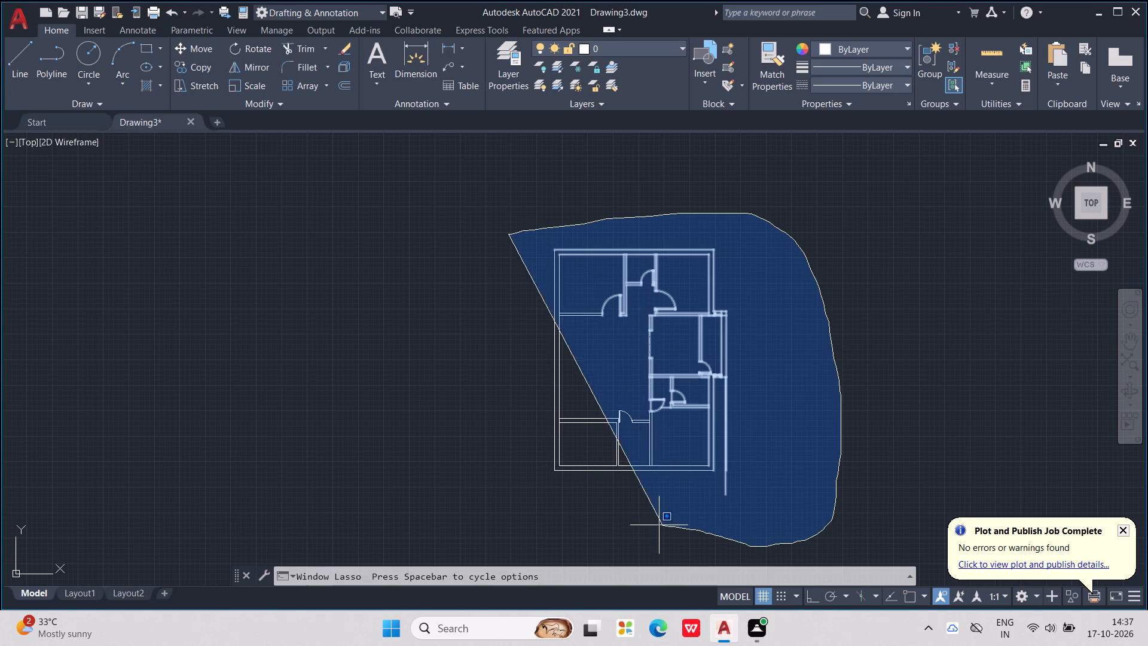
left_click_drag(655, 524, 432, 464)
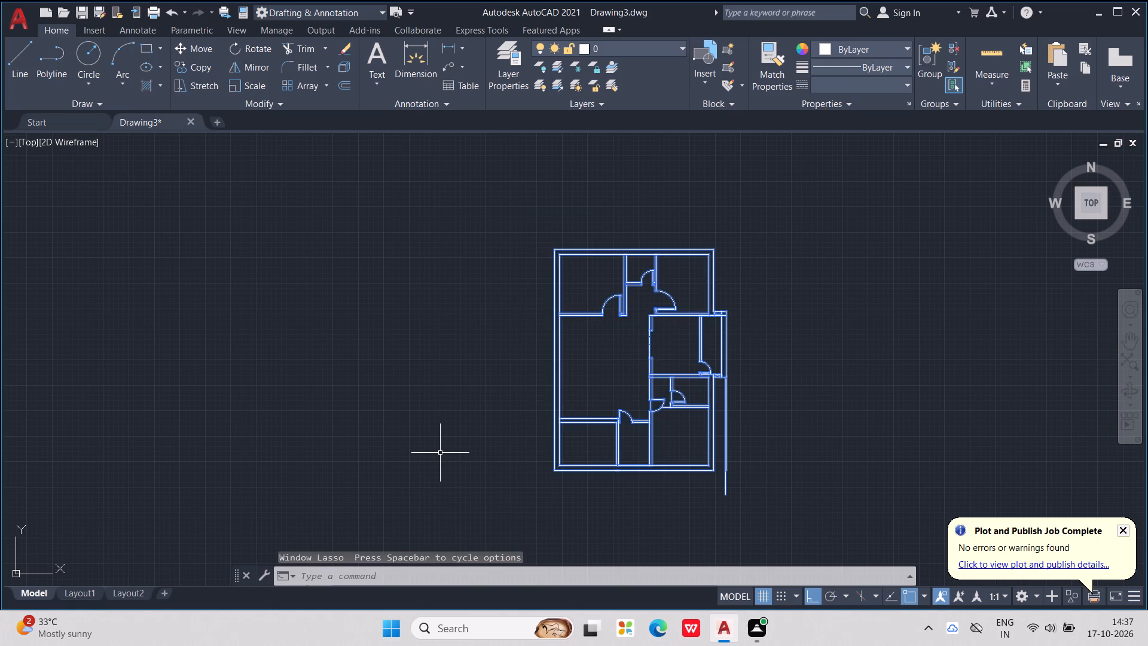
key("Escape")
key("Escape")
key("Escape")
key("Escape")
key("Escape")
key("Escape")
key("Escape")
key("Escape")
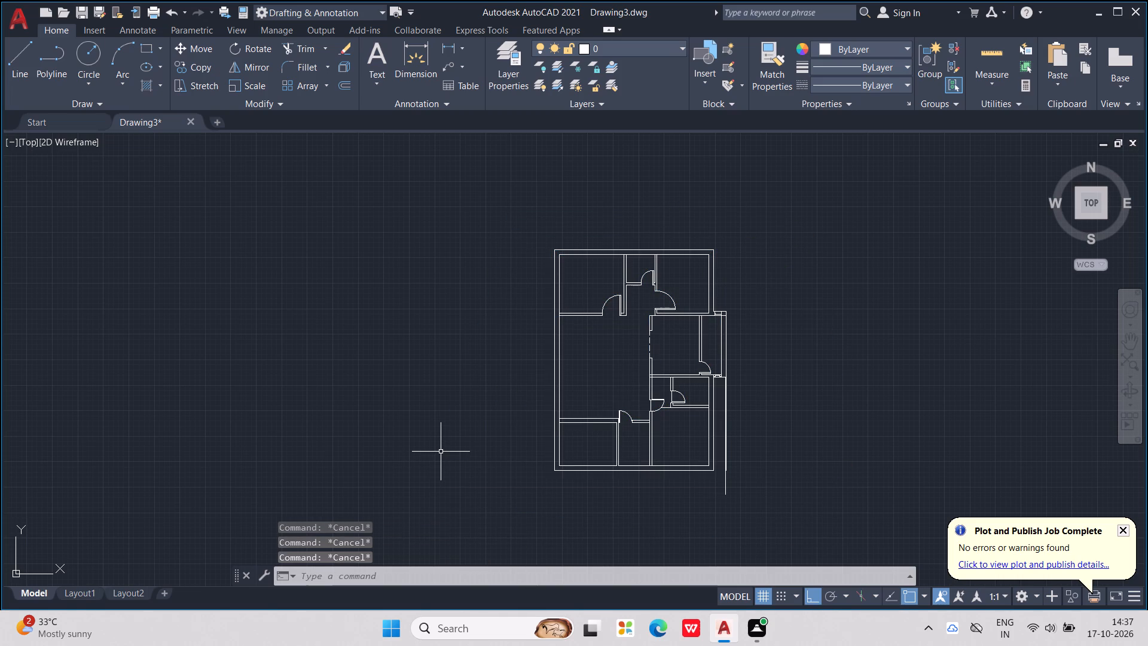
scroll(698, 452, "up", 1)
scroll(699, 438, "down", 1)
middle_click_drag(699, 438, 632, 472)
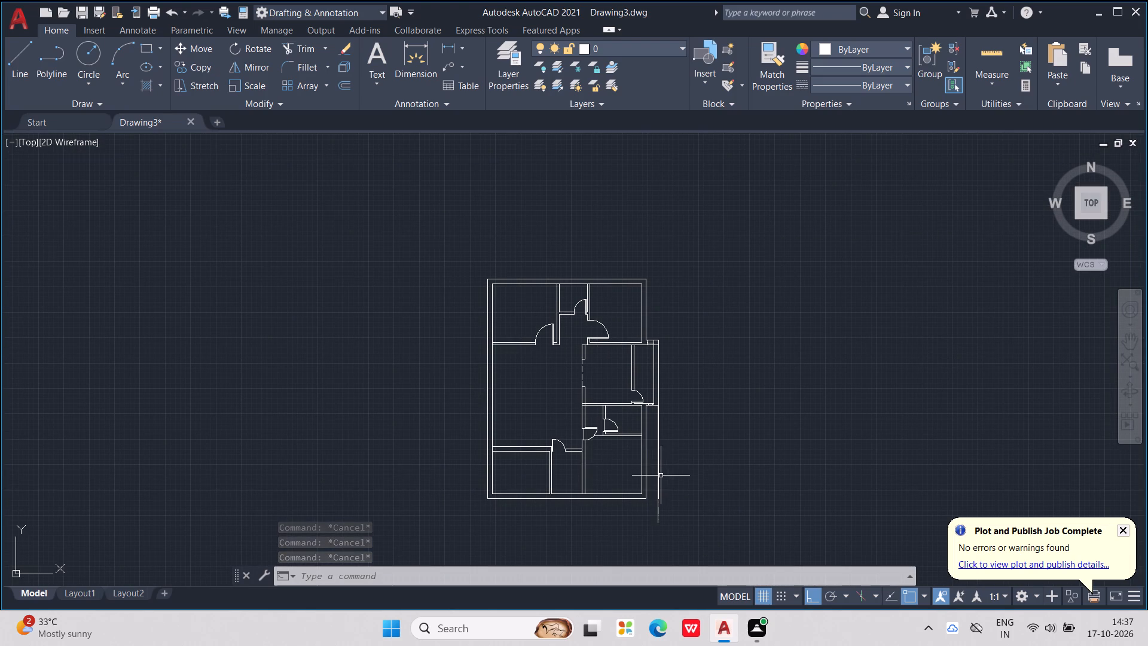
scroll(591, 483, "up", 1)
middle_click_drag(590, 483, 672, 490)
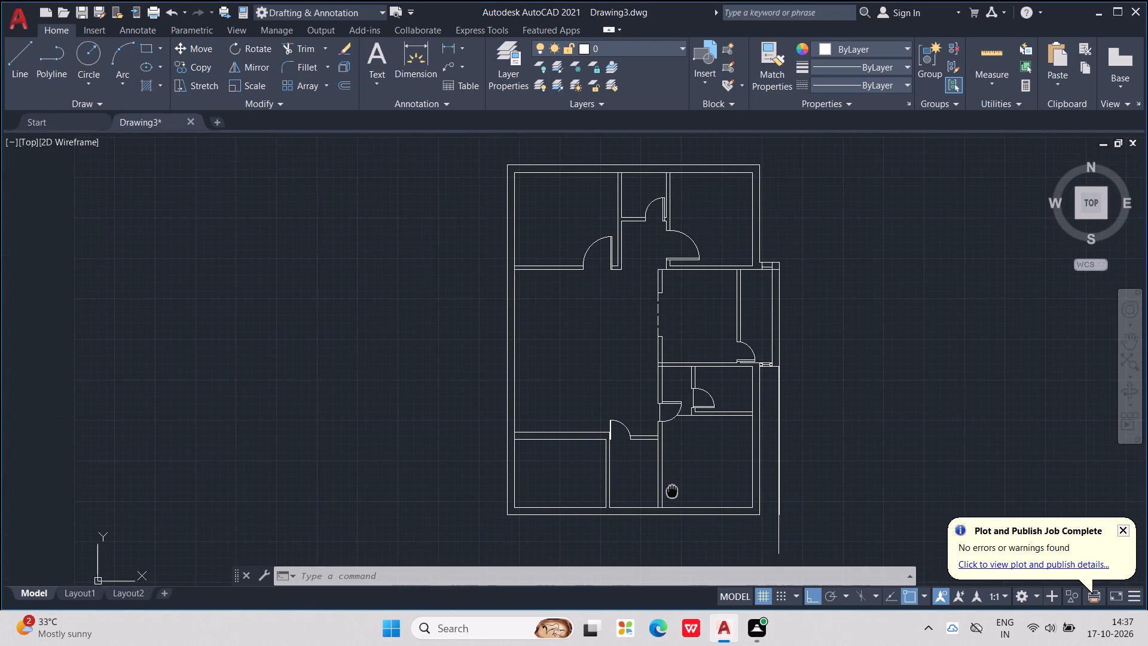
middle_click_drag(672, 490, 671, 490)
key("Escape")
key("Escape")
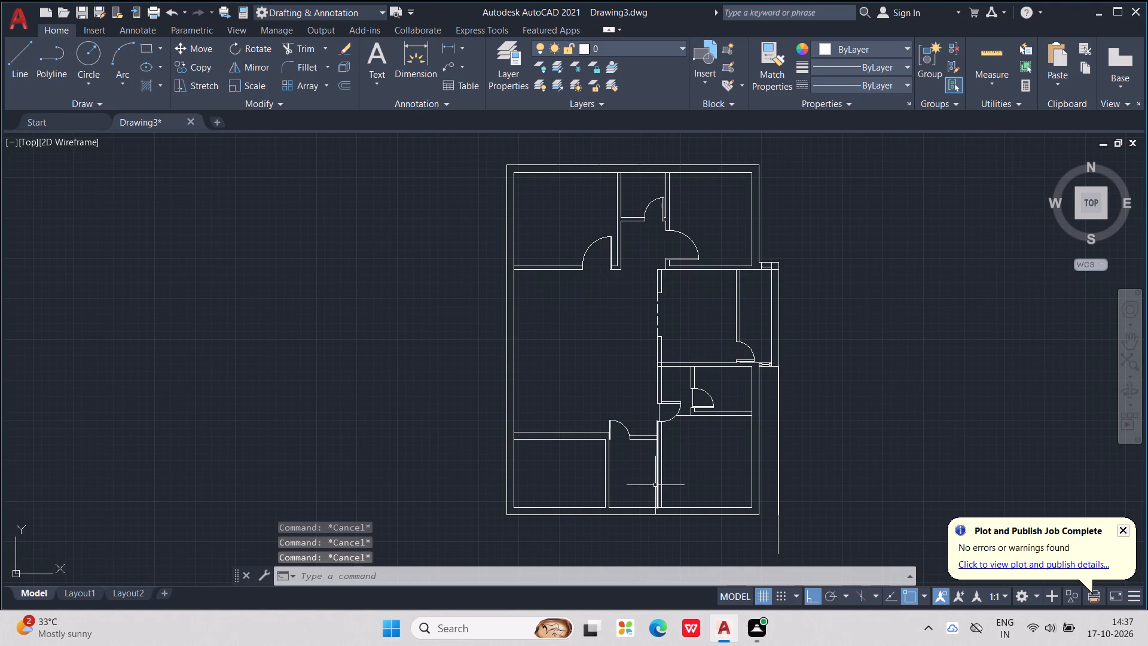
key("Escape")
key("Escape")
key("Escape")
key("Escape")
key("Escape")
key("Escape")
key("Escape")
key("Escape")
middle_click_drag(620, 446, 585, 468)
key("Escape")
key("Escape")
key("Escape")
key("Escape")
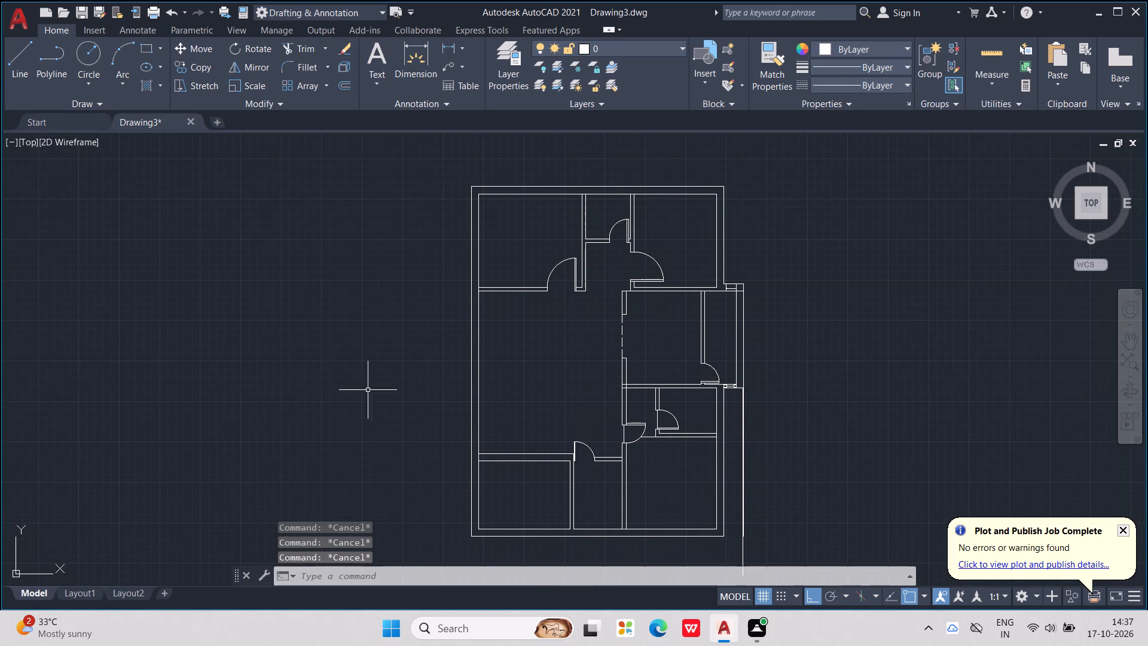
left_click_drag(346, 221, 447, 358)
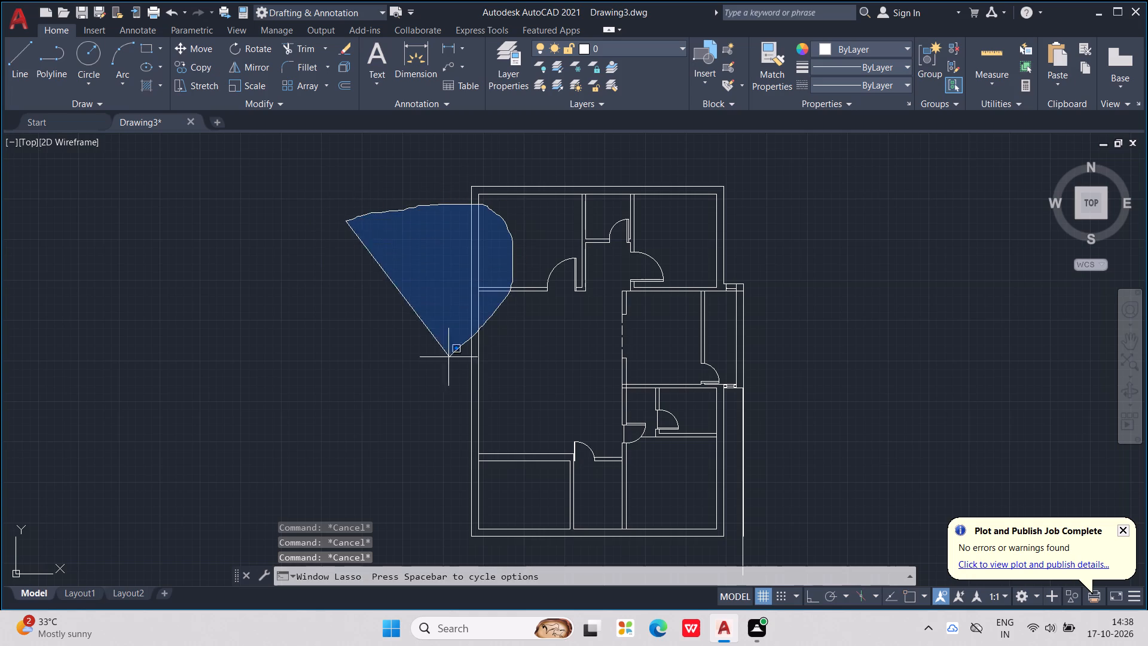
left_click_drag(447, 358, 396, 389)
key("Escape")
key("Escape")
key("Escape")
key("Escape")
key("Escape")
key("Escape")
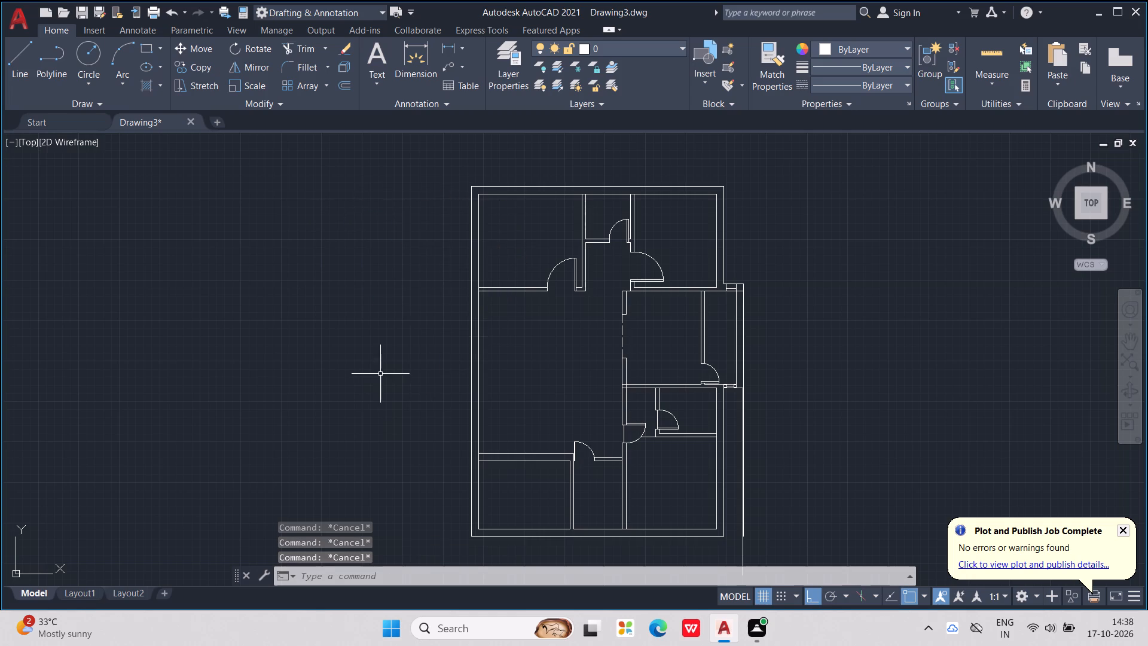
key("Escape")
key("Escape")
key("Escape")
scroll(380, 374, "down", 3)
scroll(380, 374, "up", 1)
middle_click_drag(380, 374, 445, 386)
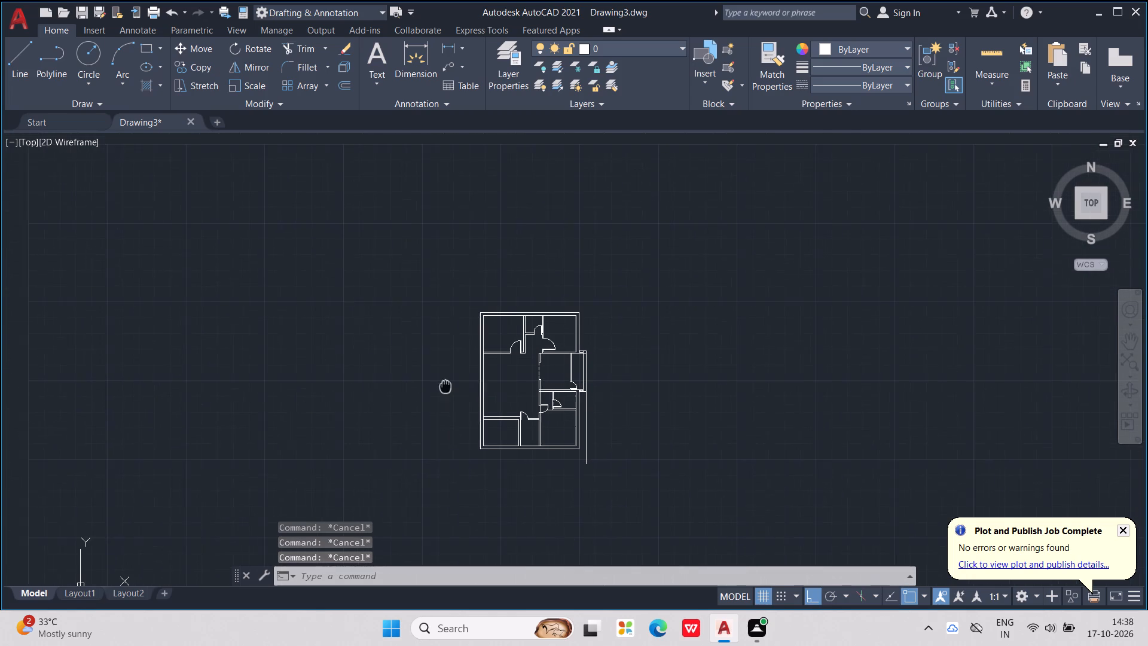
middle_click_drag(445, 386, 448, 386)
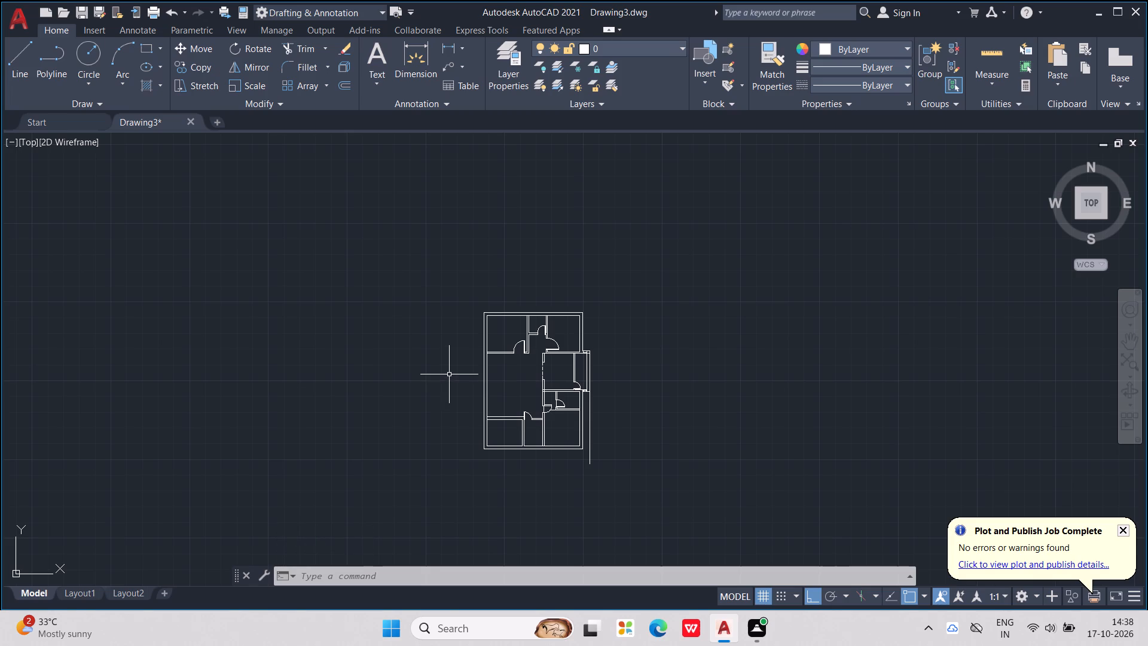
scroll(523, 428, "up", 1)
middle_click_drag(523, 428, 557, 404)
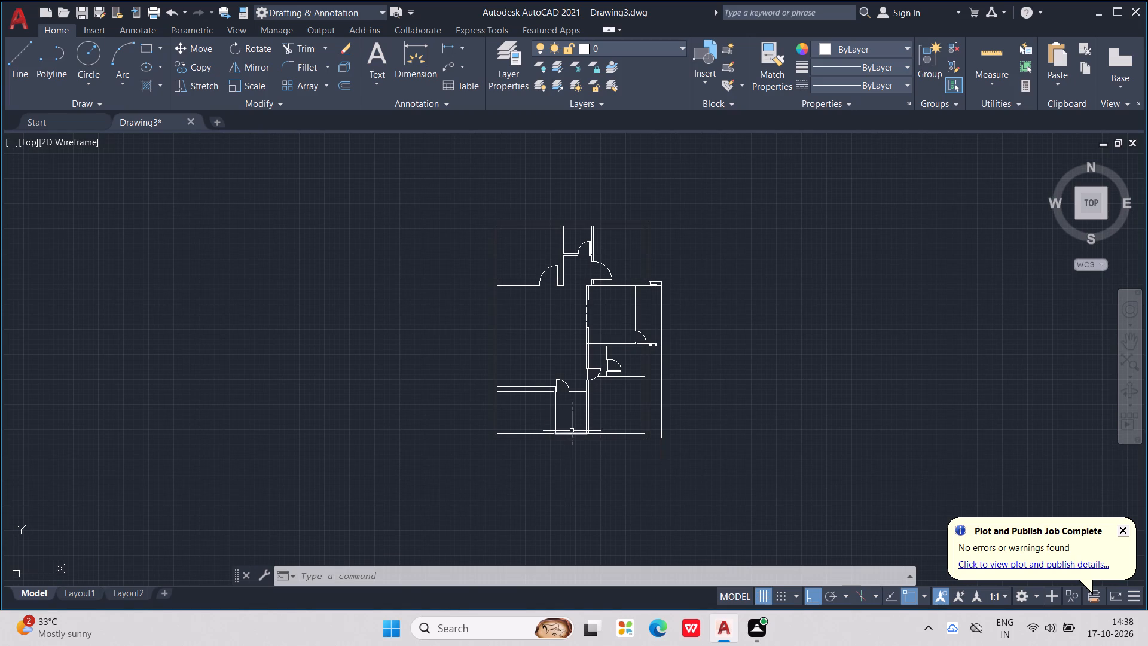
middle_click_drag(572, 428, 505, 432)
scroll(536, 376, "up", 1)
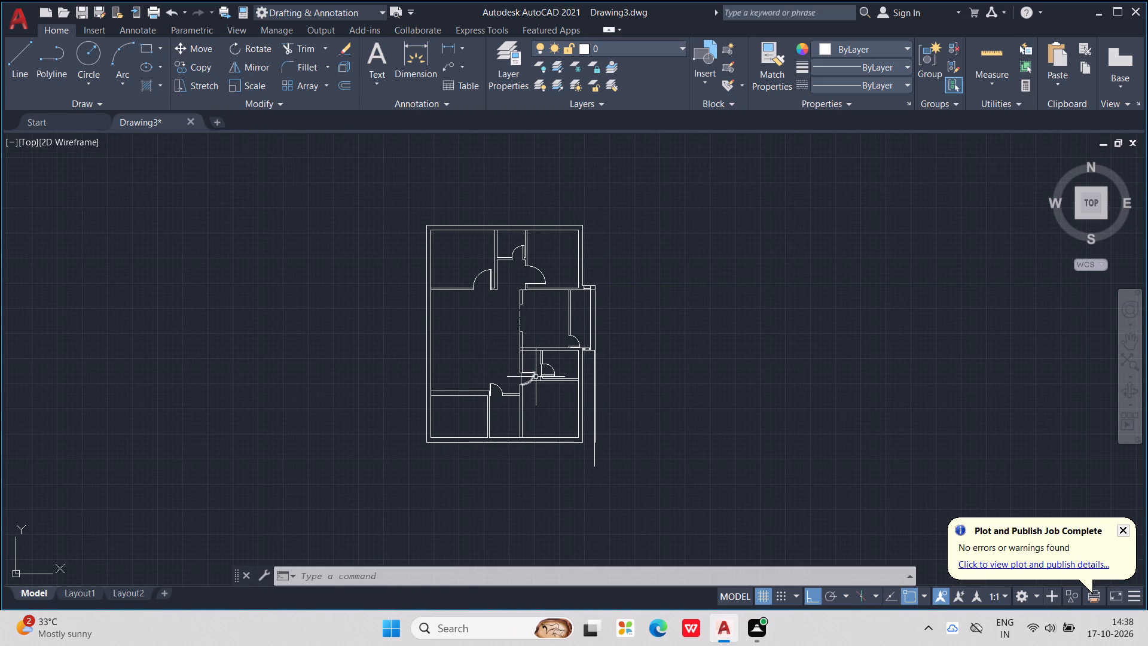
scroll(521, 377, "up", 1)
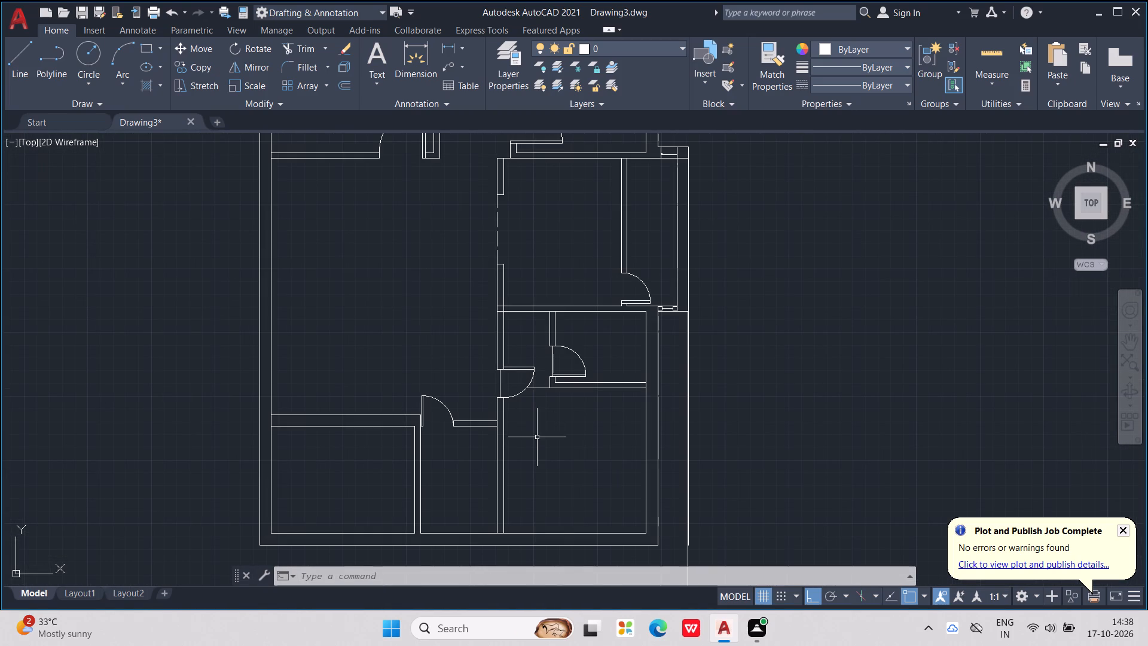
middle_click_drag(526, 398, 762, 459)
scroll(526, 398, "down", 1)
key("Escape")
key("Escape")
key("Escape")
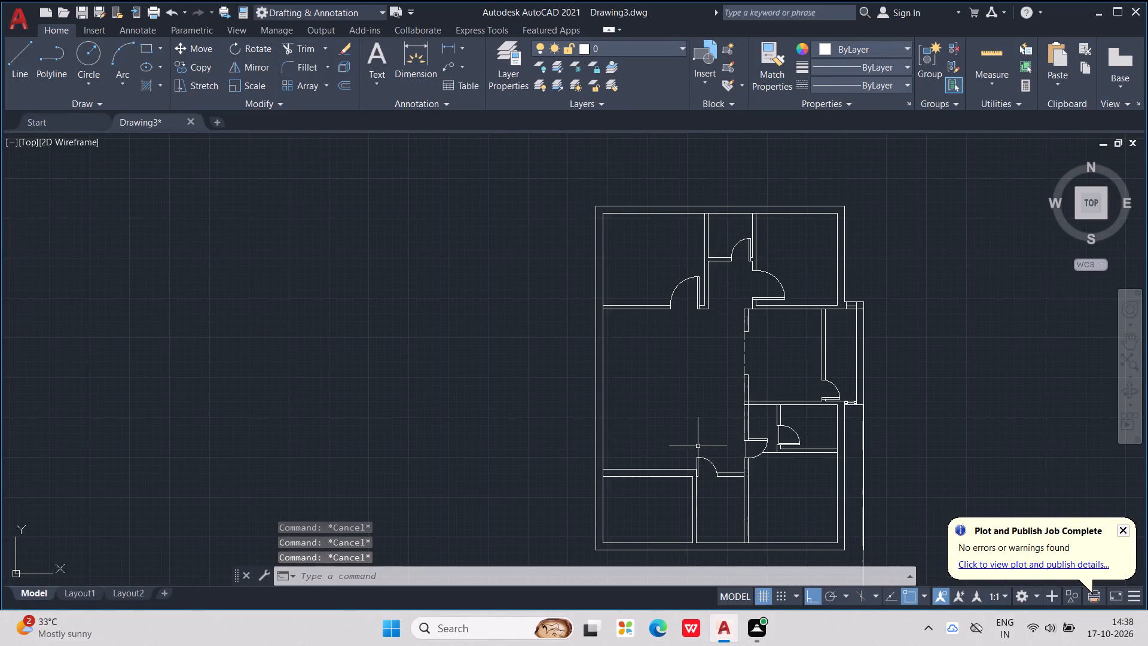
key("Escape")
Extend the inner line of the left exterior wall down to the outer line of the bottom exterior wall.
middle_click_drag(661, 485, 683, 370)
key("Escape")
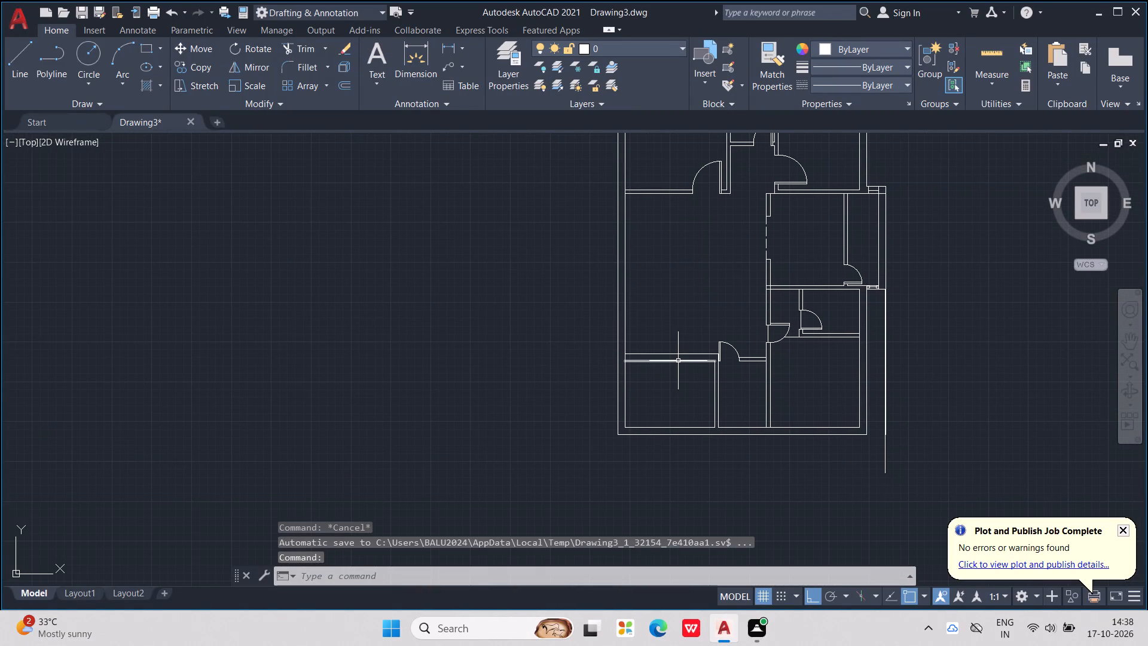
type("EX")
key("Return")
left_click_drag(644, 388, 581, 406)
left_click_drag(622, 412, 569, 407)
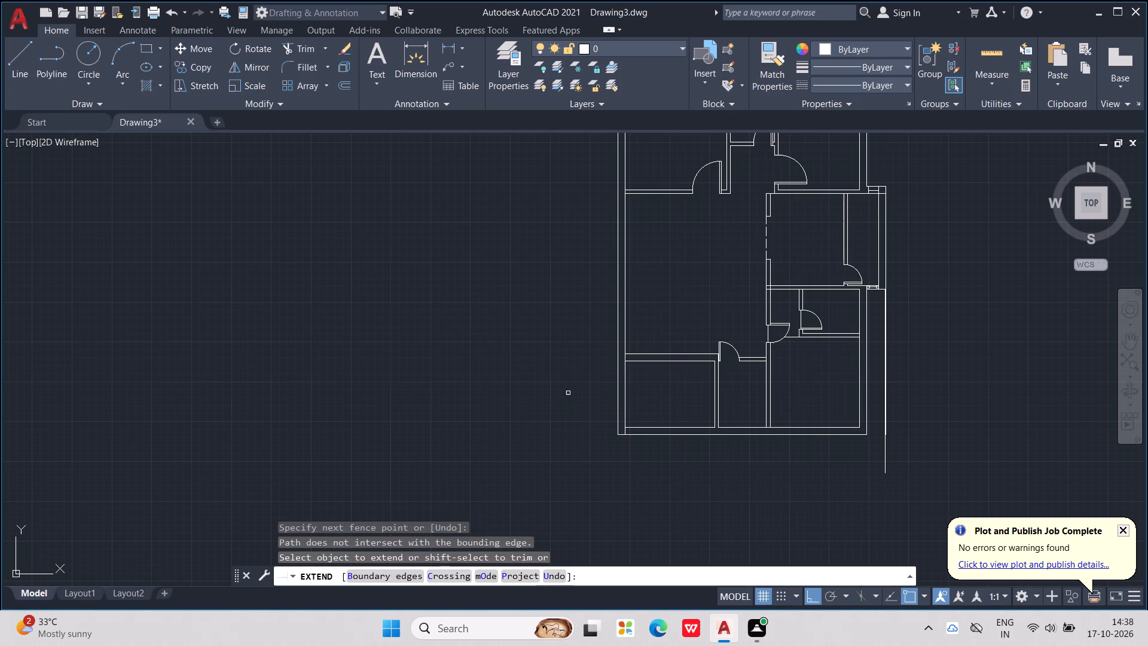
key("Escape")
key("Escape")
key("Escape")
key("Escape")
key("Escape")
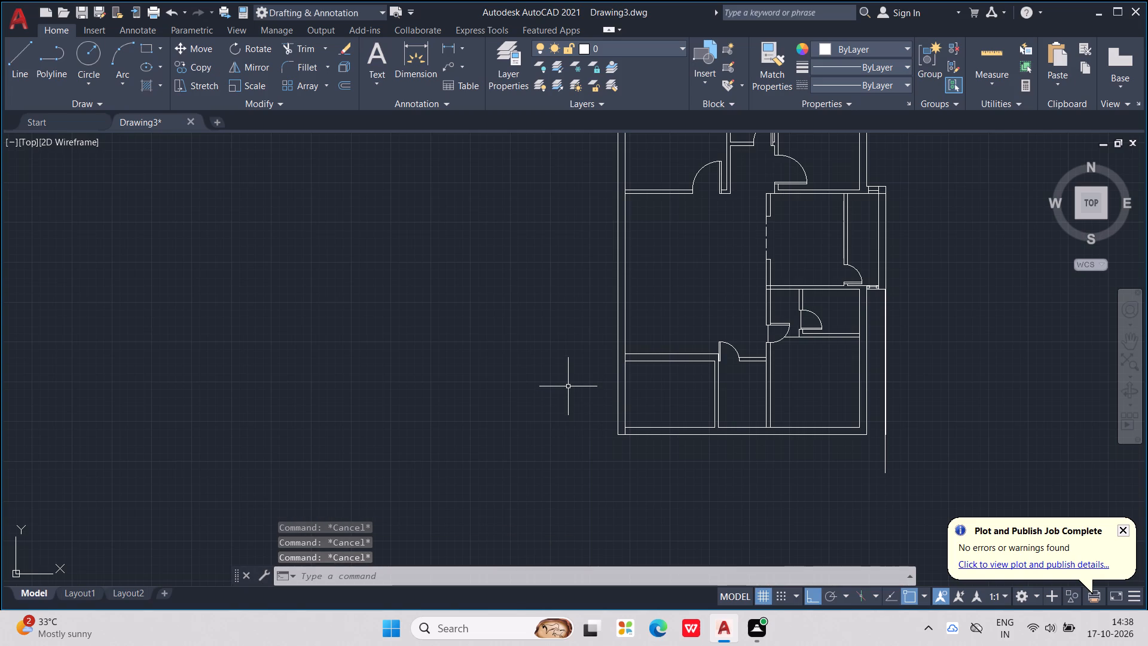
key("Escape")
key("Escape")
key("Escape")
key("Escape")
key("Escape")
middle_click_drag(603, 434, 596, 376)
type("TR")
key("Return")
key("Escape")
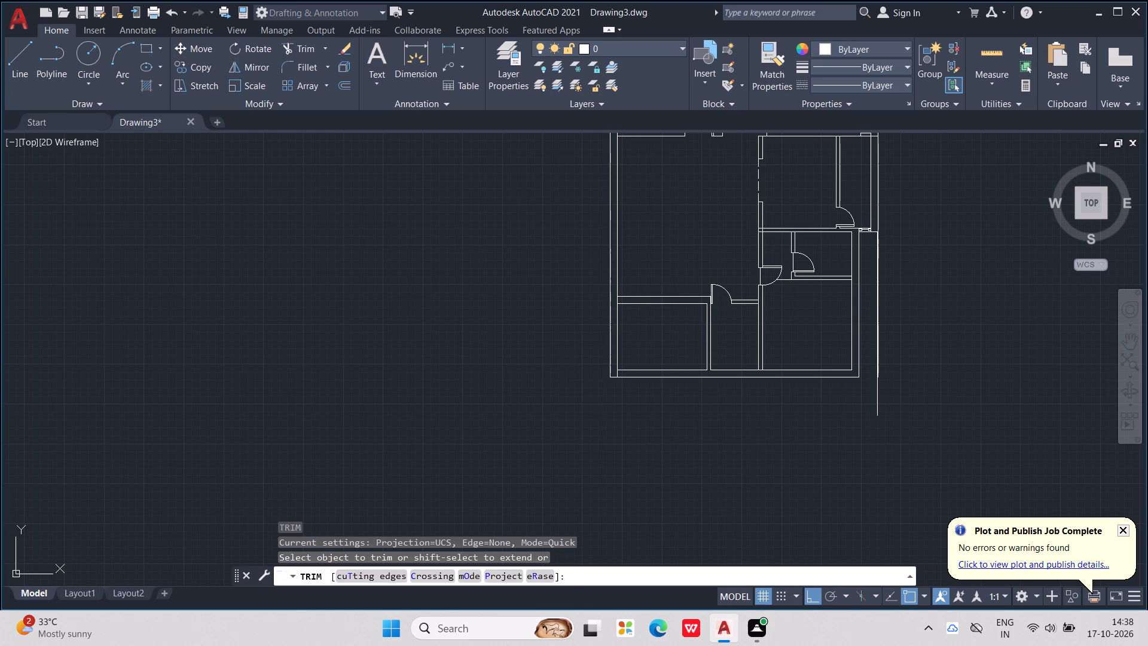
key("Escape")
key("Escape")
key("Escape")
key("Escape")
Extend both lines of the bottom-left room's vertical partition to the outer line of the bottom exterior wall.
type("EX")
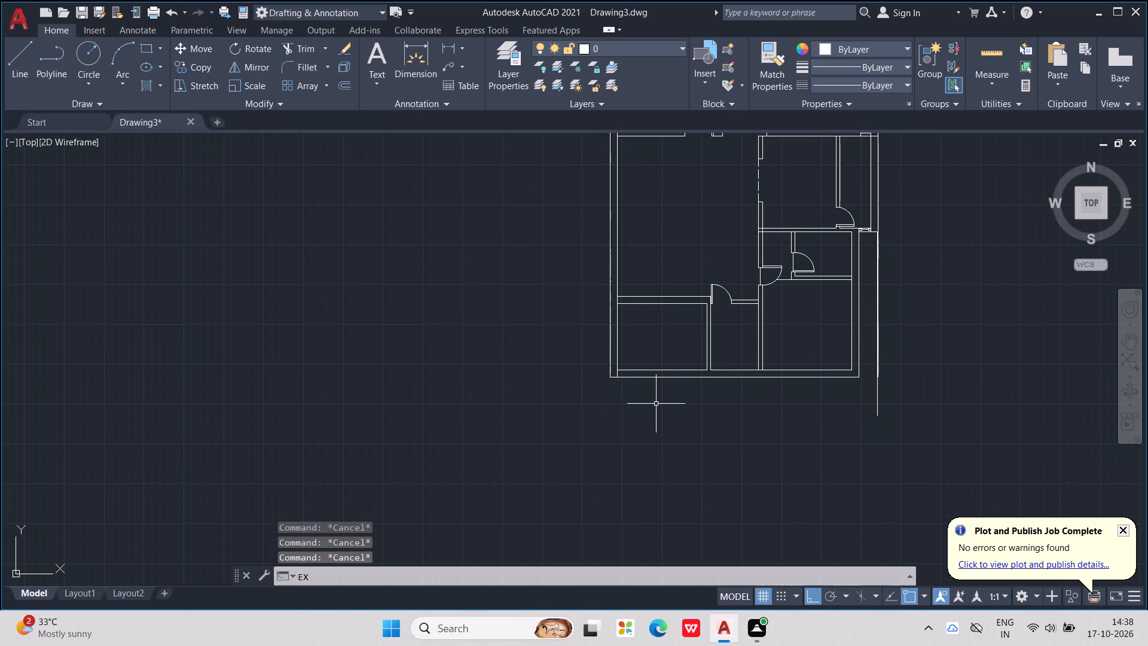
key("Return")
left_click_drag(724, 350, 667, 347)
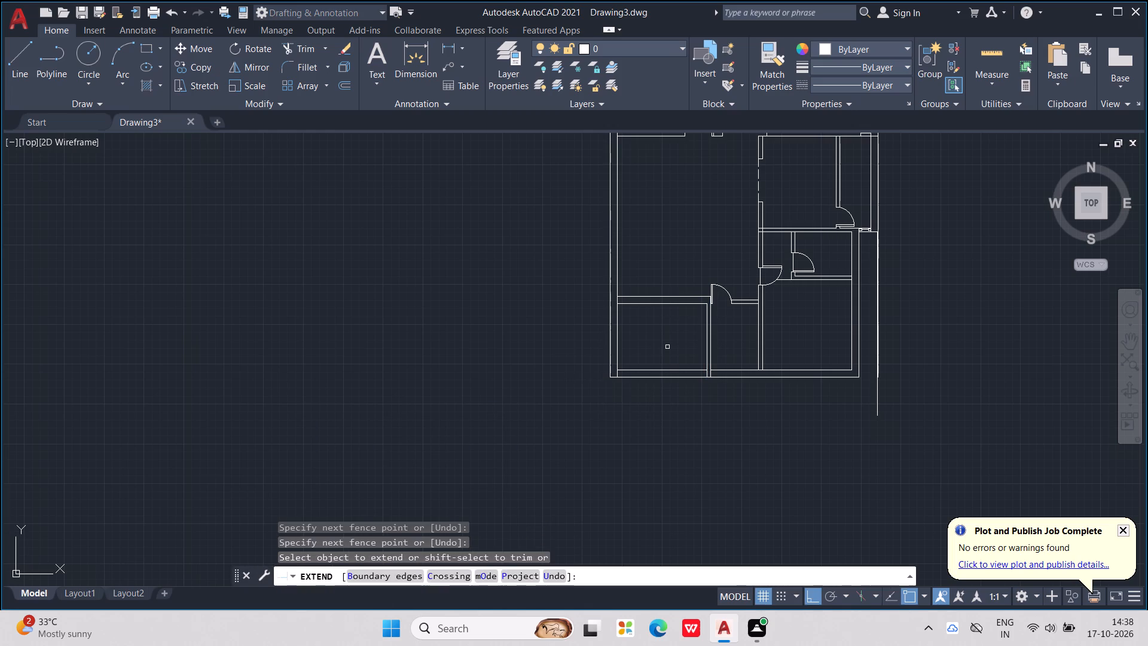
key("Escape")
key("Escape")
key("Escape")
key("Escape")
key("Escape")
key("Escape")
key("Escape")
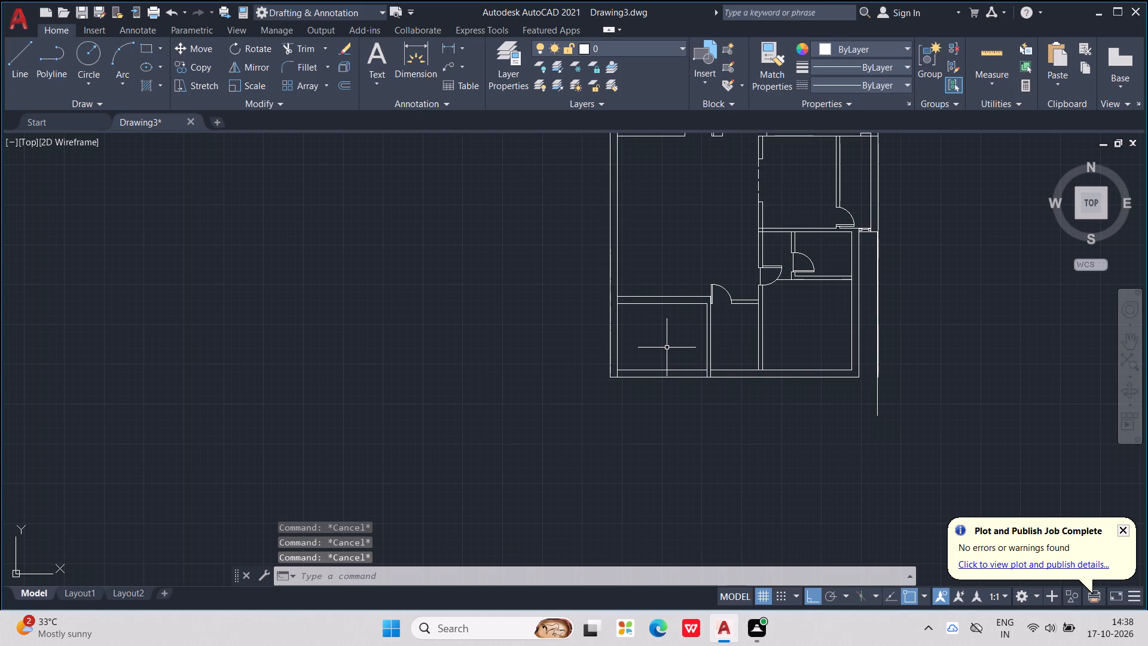
Trim away both bottom exterior wall lines between the left exterior wall and the bottom-left room's vertical partition.
type("TR")
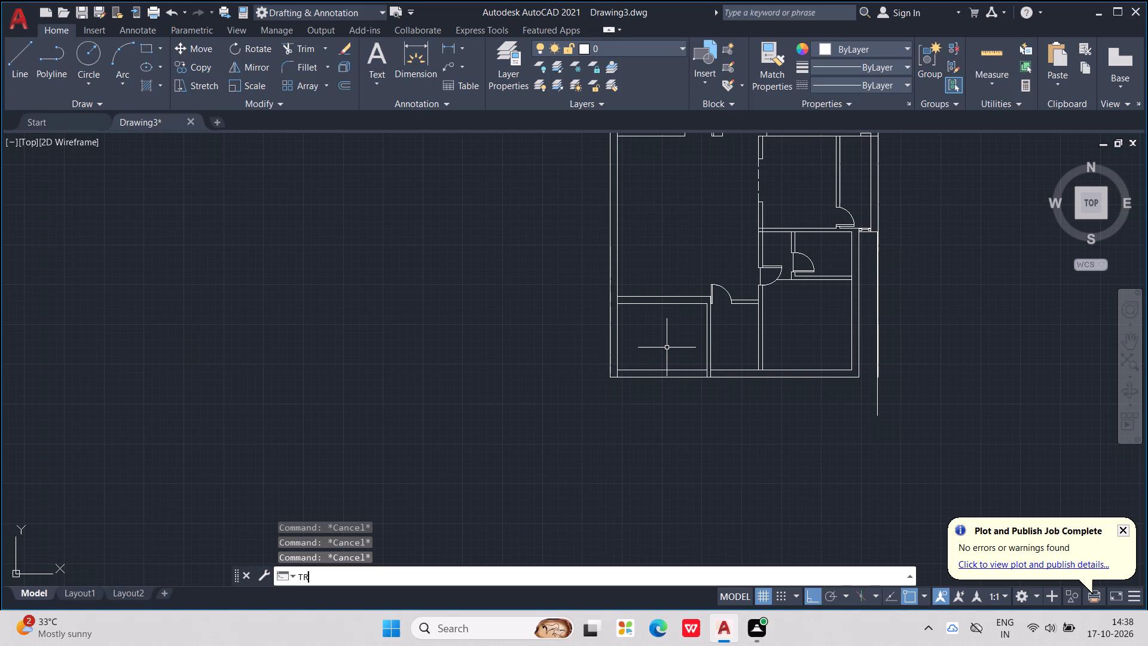
key("Return")
left_click_drag(667, 365, 664, 397)
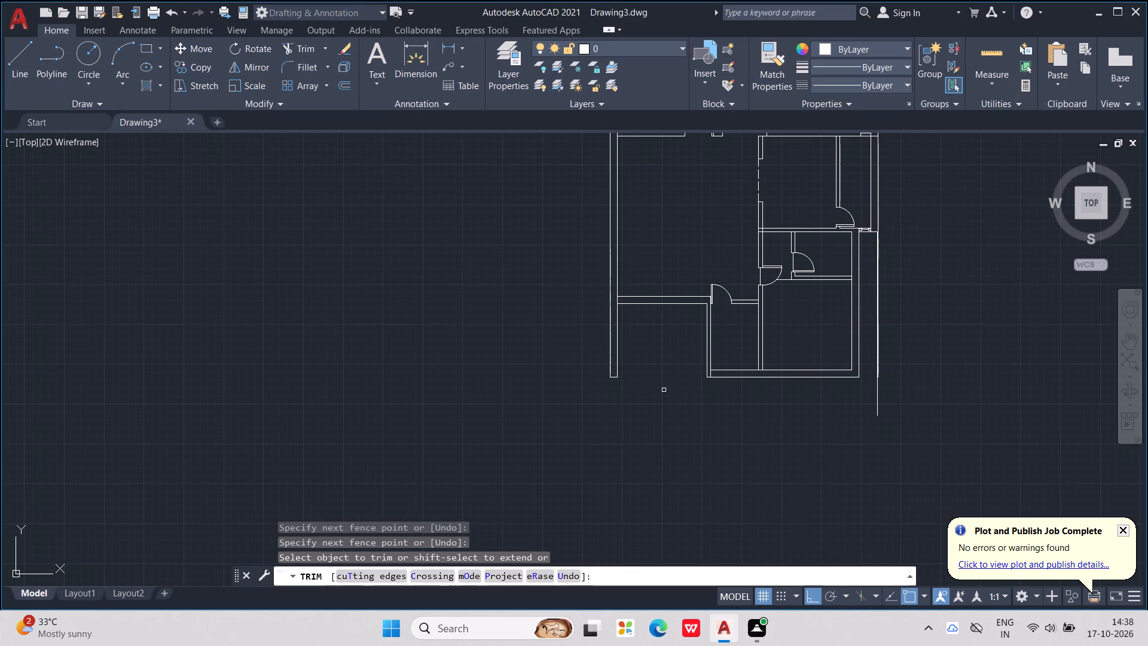
key("Escape")
key("Escape")
key("Escape")
key("Escape")
key("Escape")
key("Escape")
key("Escape")
key("Escape")
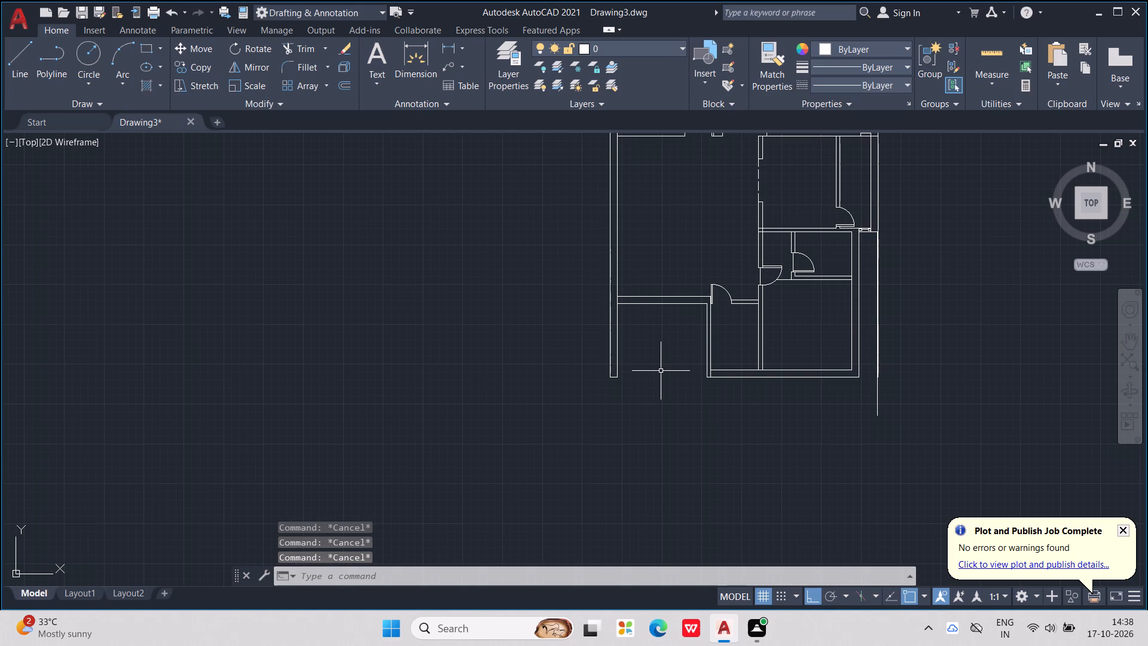
key("Escape")
Draw the left exterior wall's downward extension with lines: 4' down from its outer corner, 9" across, and back up to the wall.
key("l")
key("Return")
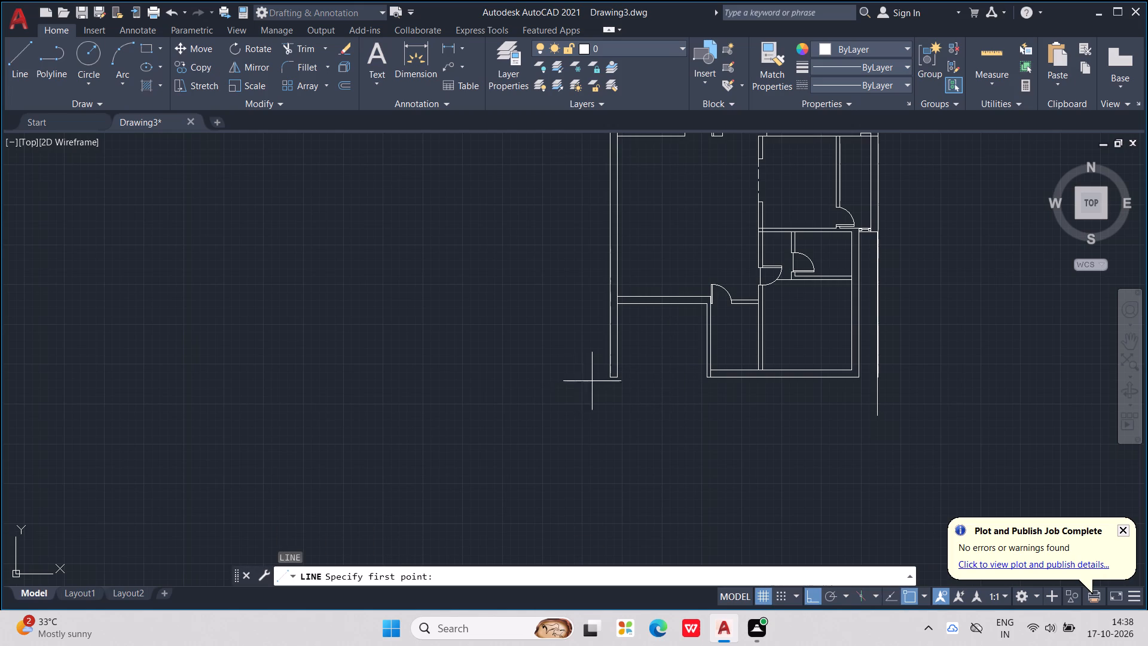
left_click(605, 381)
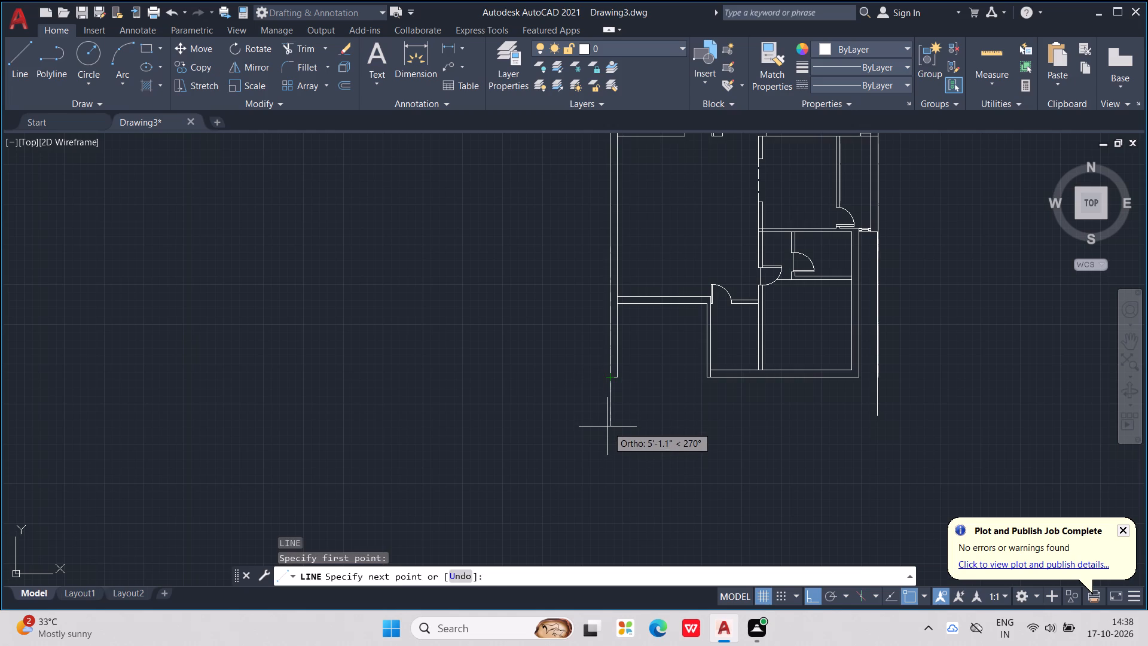
key("4")
key("apostrophe")
key("Return")
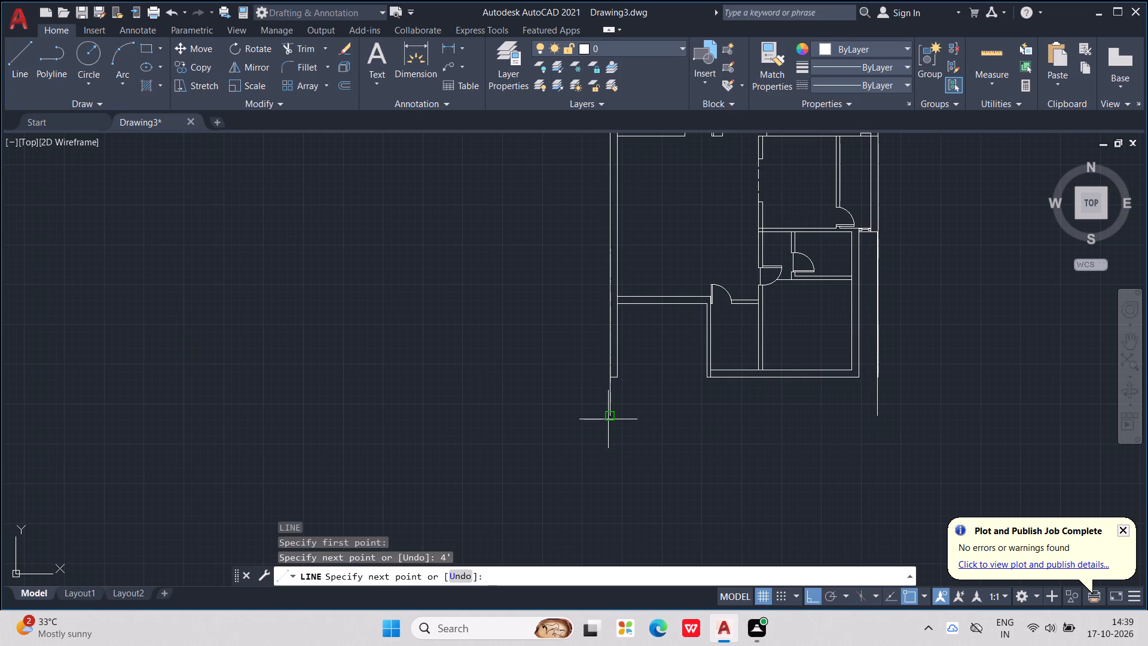
scroll(626, 407, "up", 1)
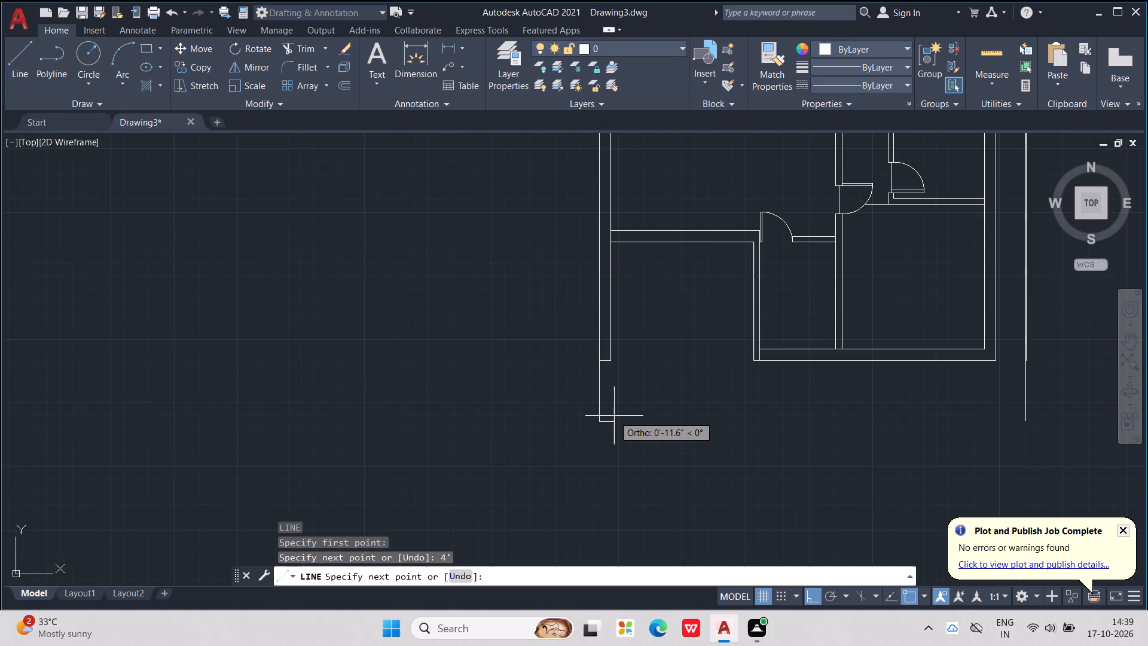
key("4")
key("period")
key("BackSpace")
key("BackSpace")
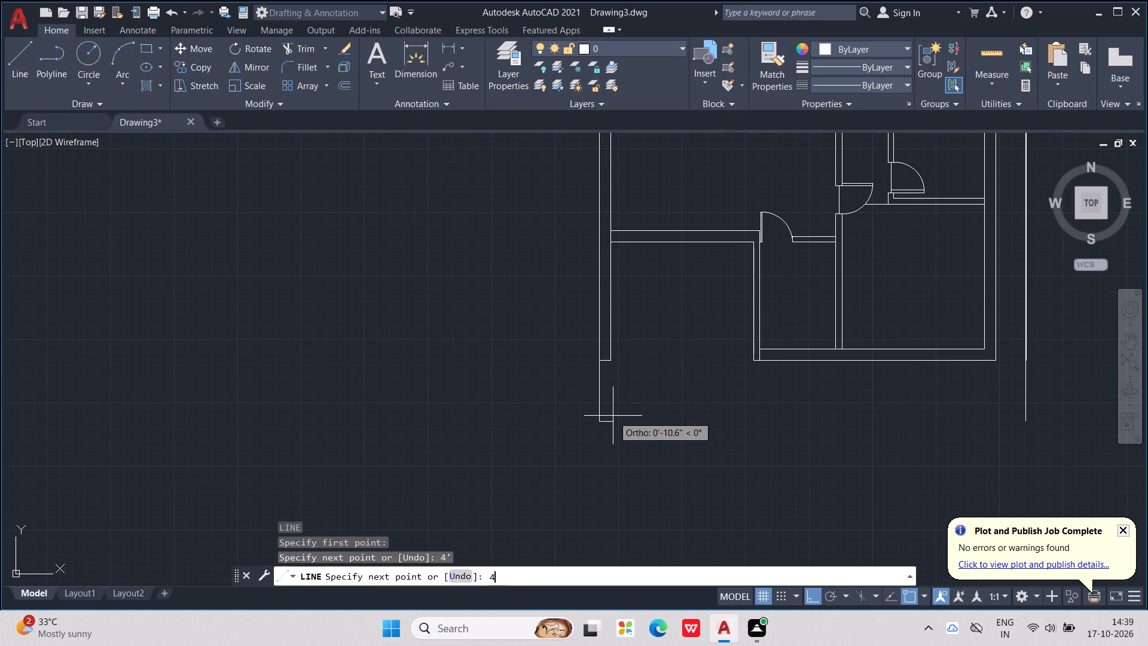
key("9")
key("shift+quotedbl")
key("Return")
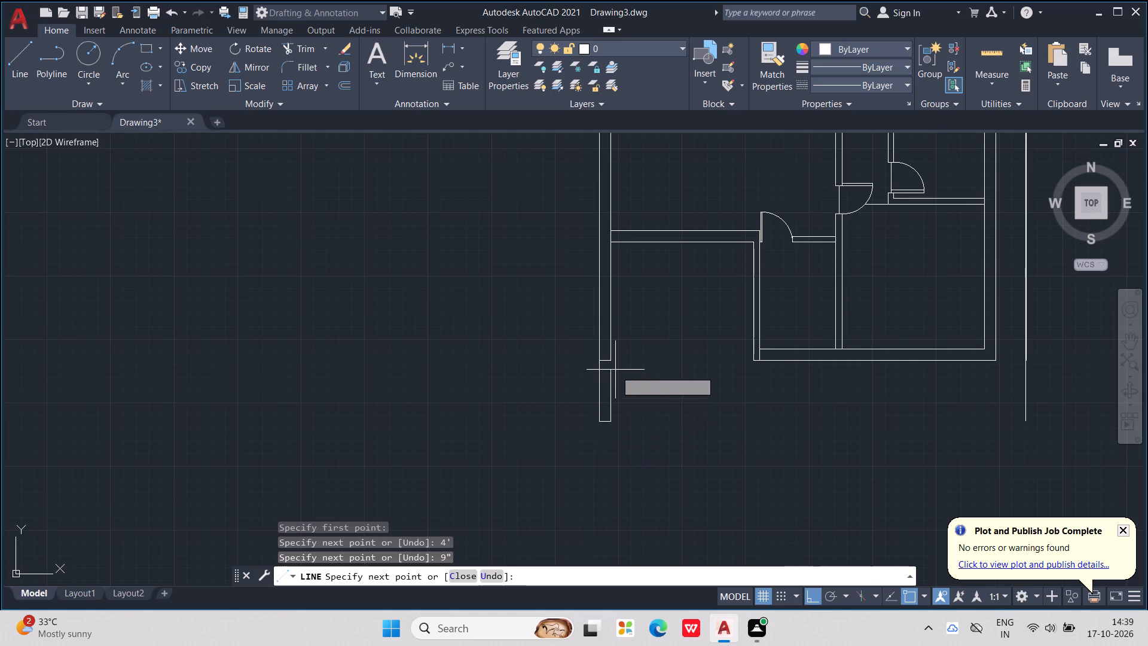
left_click(615, 367)
key("Escape")
key("Escape")
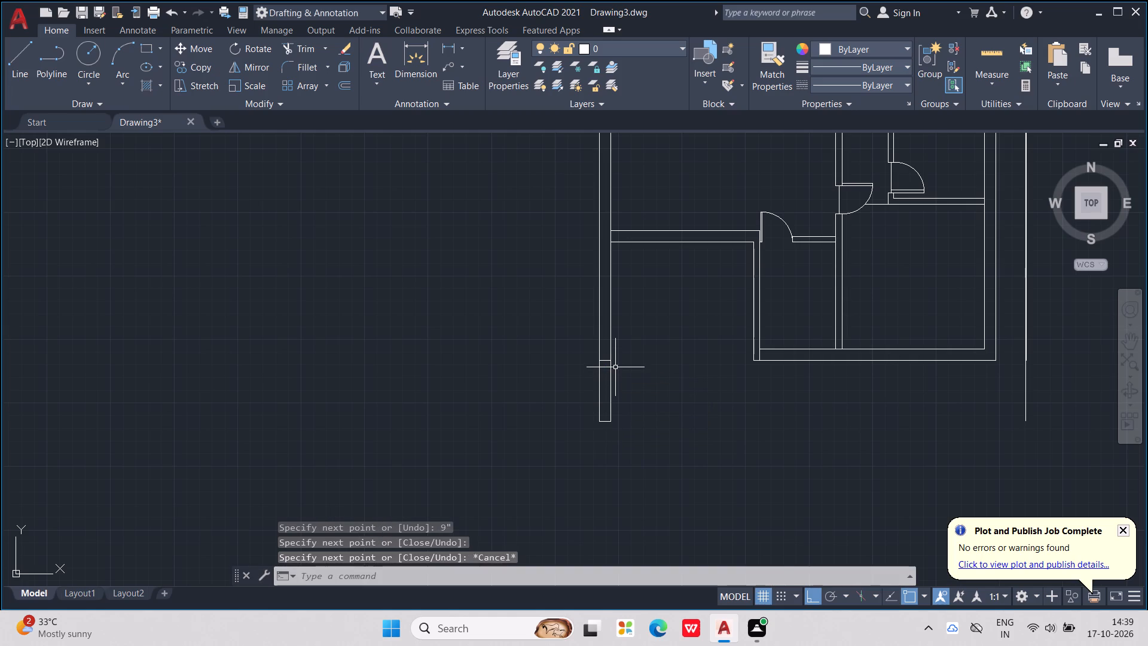
key("Escape")
key("Escape")
key("Escape")
Draw the vertical partition's downward extension with lines: 4' down from its right face, 4.5" across, and back up to its left face.
key("l")
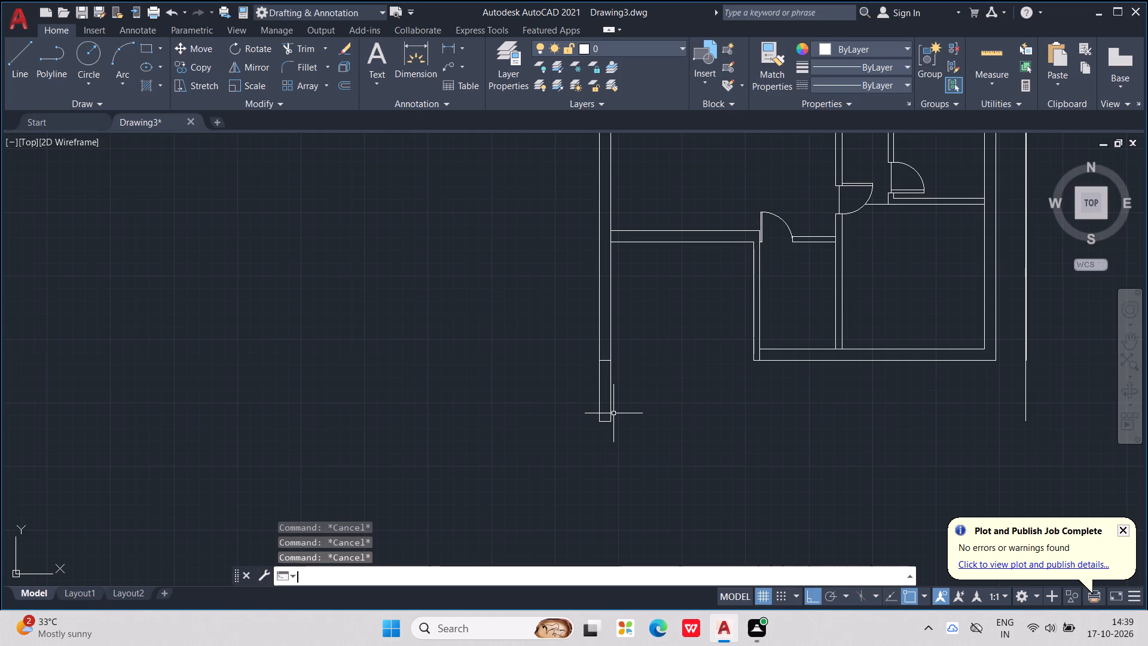
key("Return")
middle_click_drag(731, 418, 731, 416)
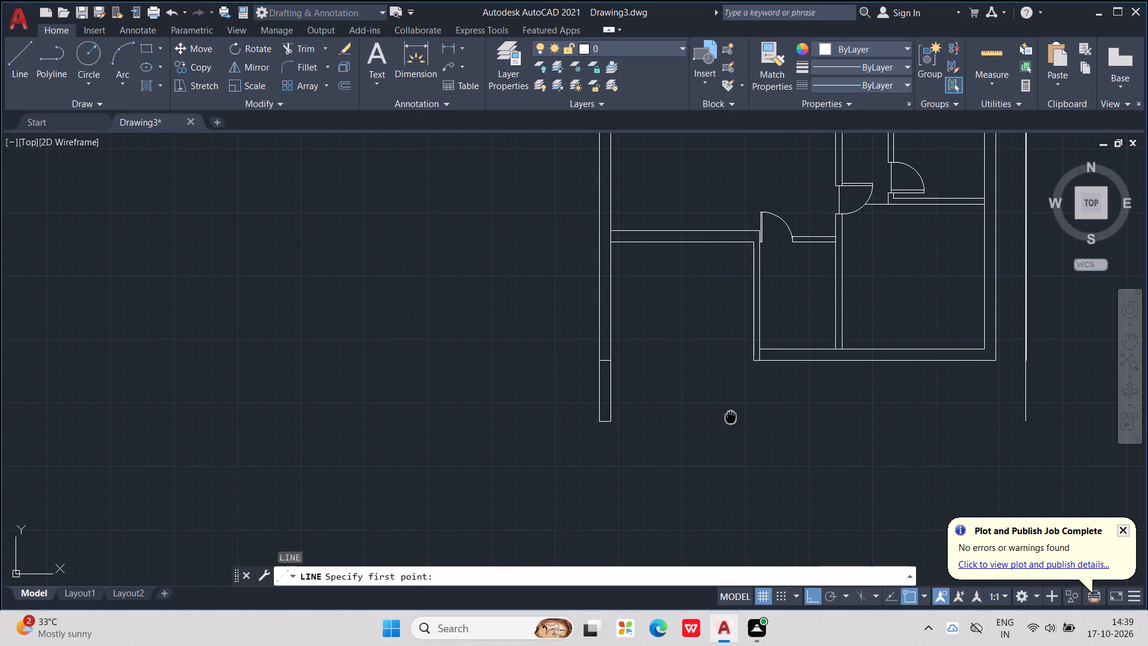
middle_click_drag(731, 416, 690, 395)
left_click(722, 337)
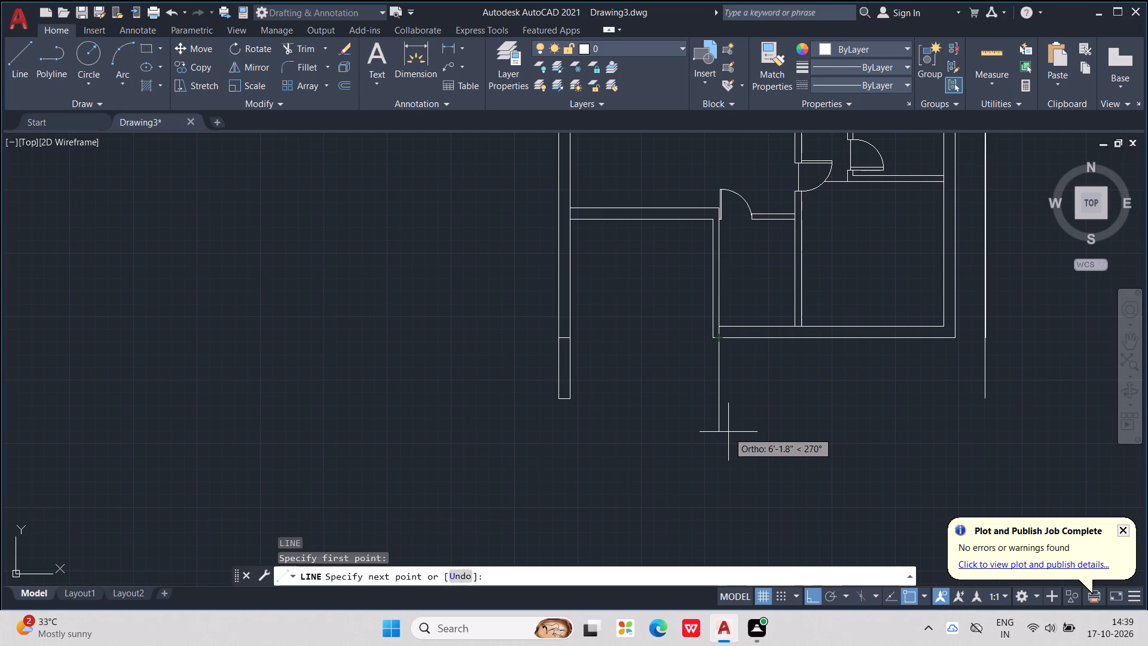
key("4")
key("apostrophe")
key("Return")
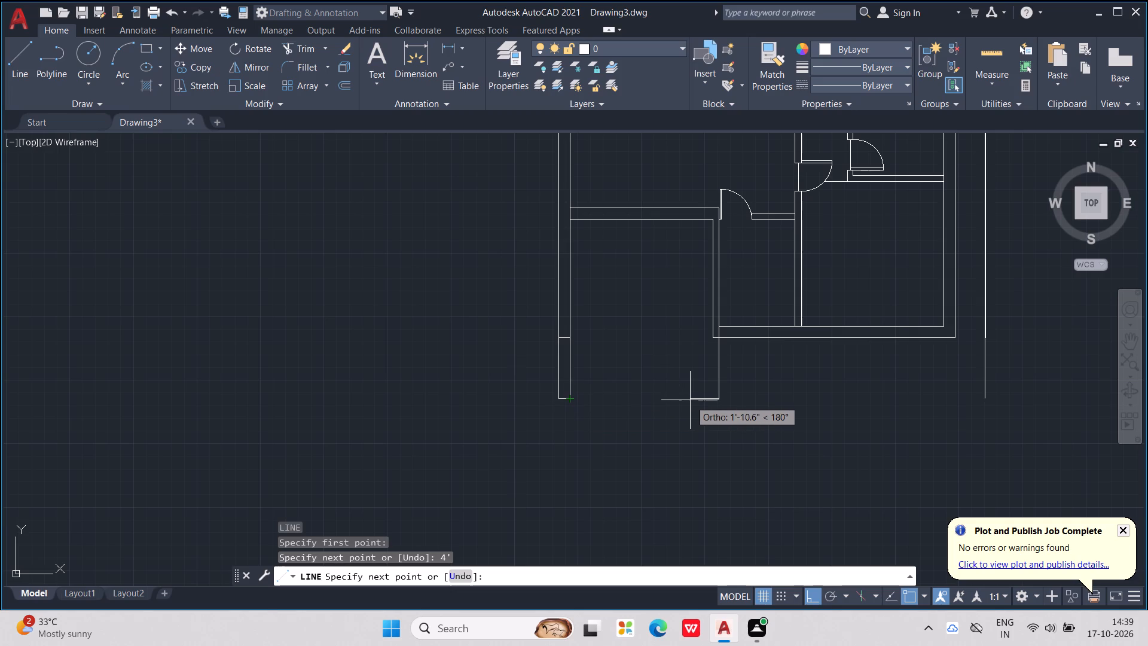
type("4.5")
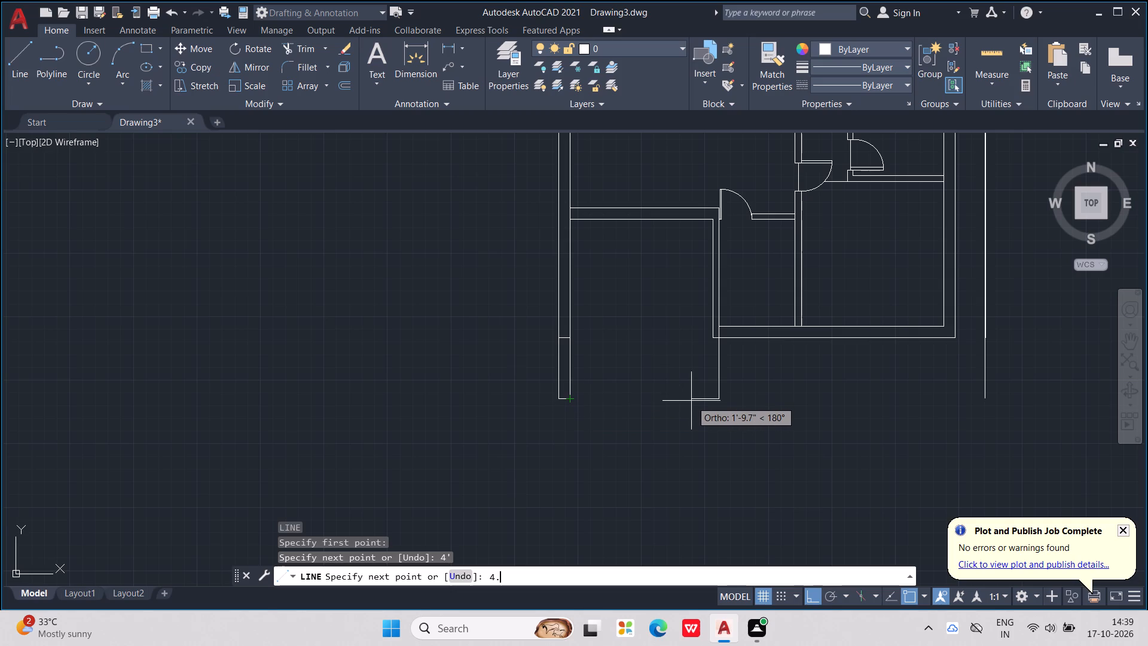
key("shift+quotedbl")
key("Return")
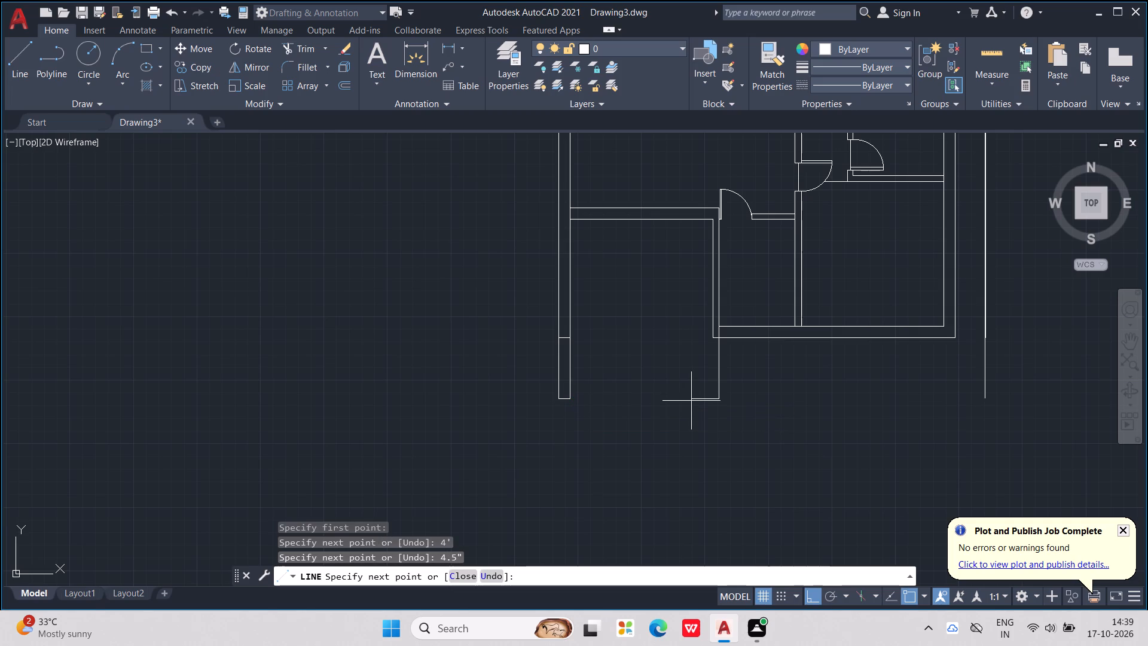
scroll(716, 349, "up", 3)
left_click(703, 339)
key("Escape")
key("Escape")
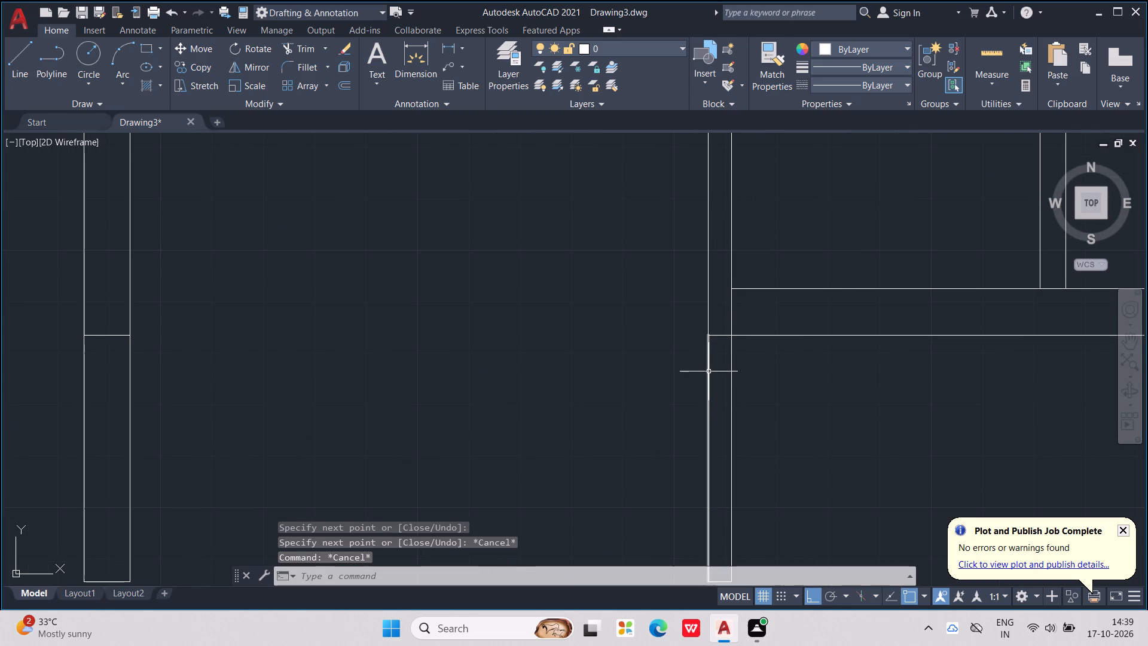
key("Escape")
Trim the bottom wall's outer line between the partition faces and the partition's right line within the bottom wall's thickness.
type("TR")
key("Return")
scroll(717, 353, "up", 2)
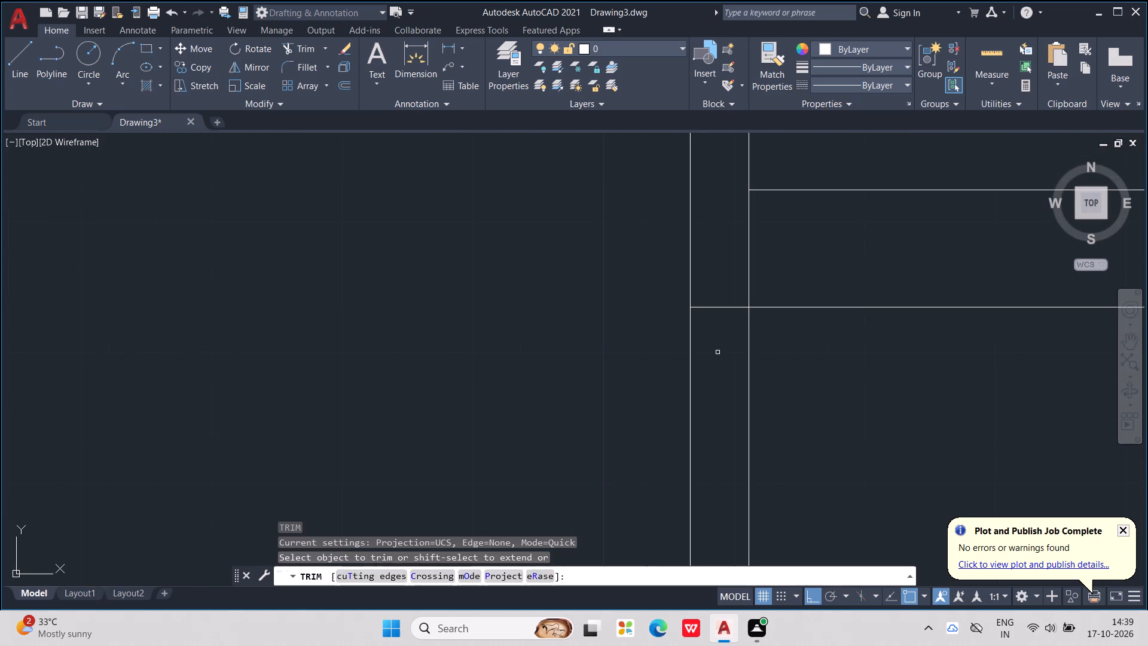
left_click(722, 309)
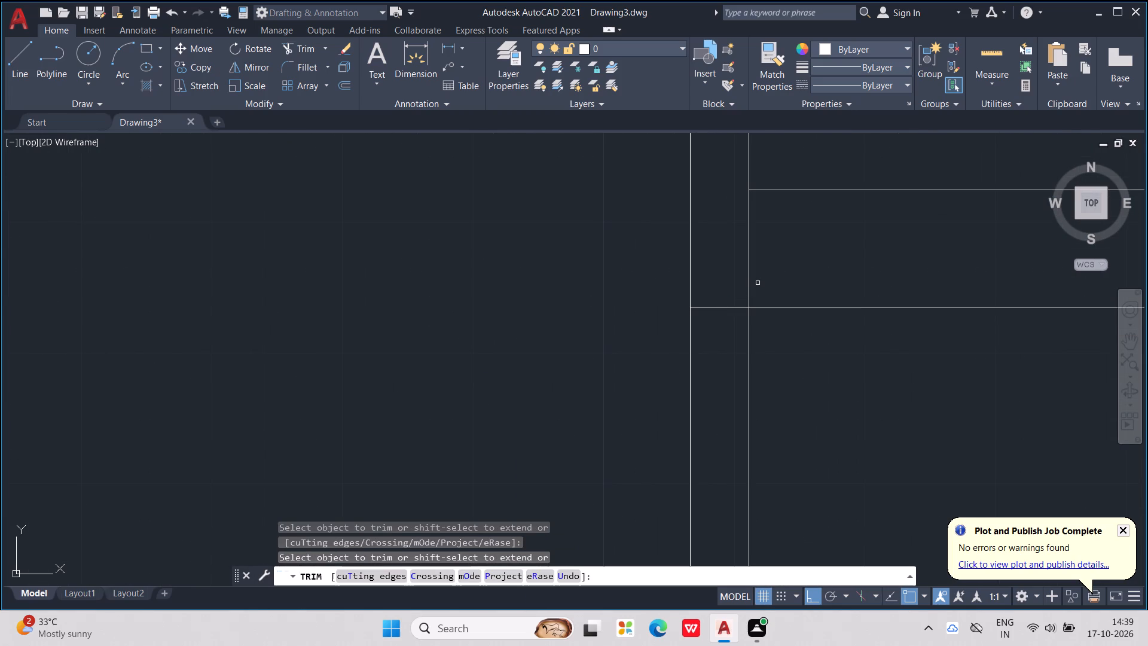
scroll(758, 283, "down", 1)
left_click_drag(757, 284, 736, 312)
Trim the short line crossing the left exterior wall where its downward extension begins.
scroll(736, 312, "down", 3)
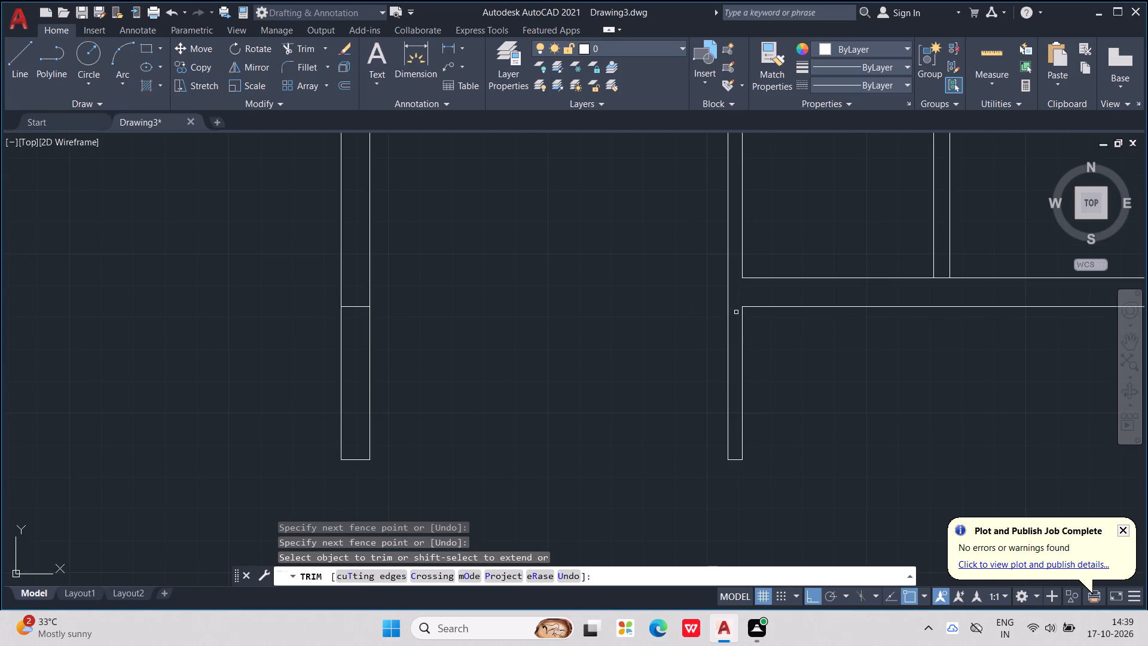
scroll(736, 312, "down", 2)
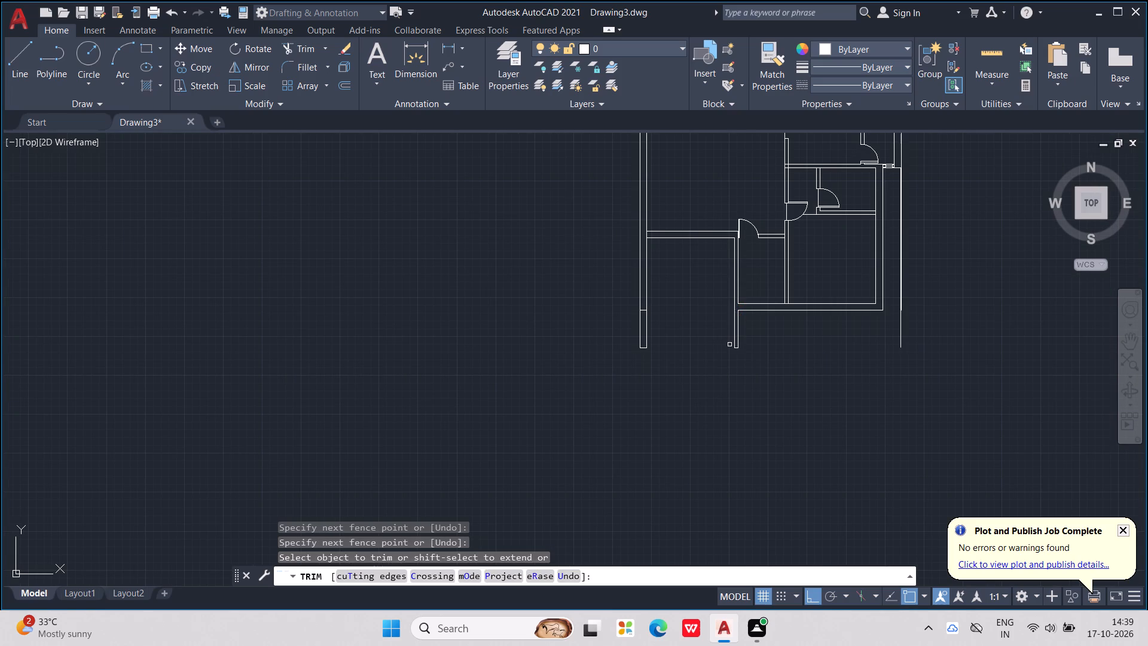
scroll(654, 312, "up", 1)
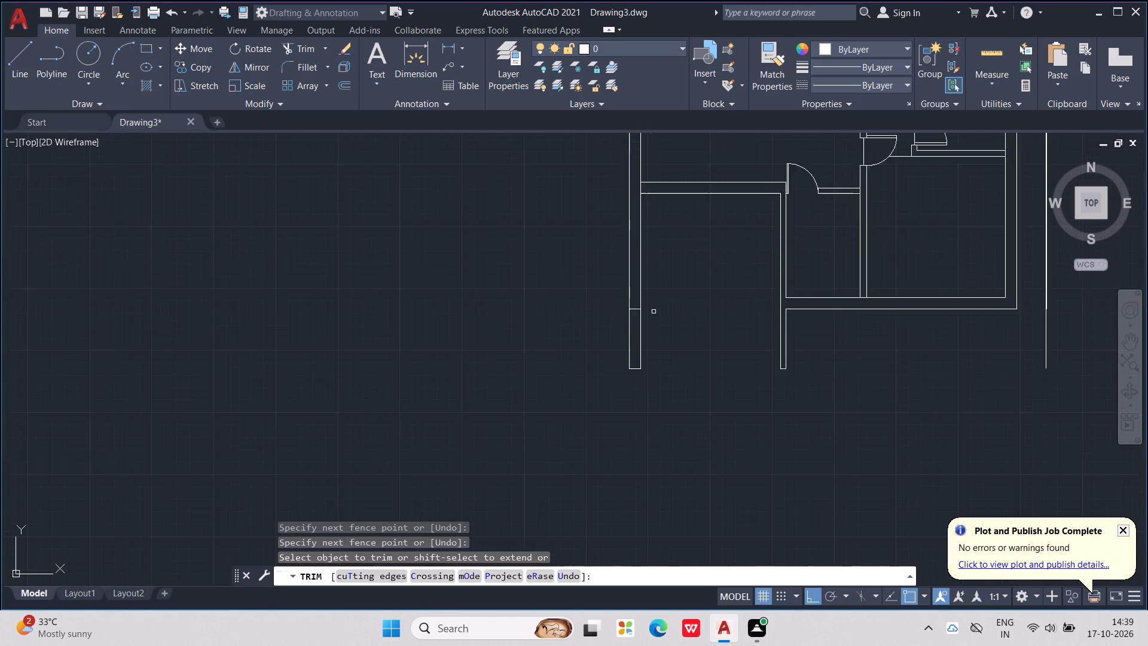
scroll(654, 312, "up", 2)
left_click(619, 306)
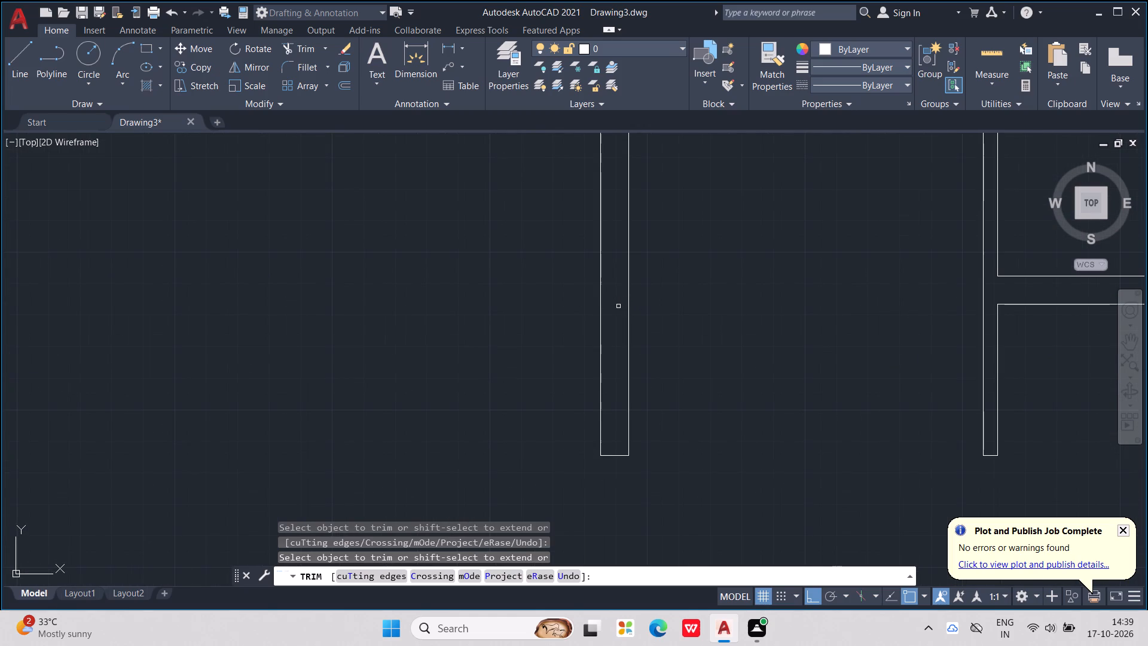
key("Escape")
key("Escape")
key("Escape")
key("Escape")
key("Escape")
key("Escape")
Draw a horizontal line from the left wall extension's inner bottom corner to the lower end of the outermost right vertical line.
key("l")
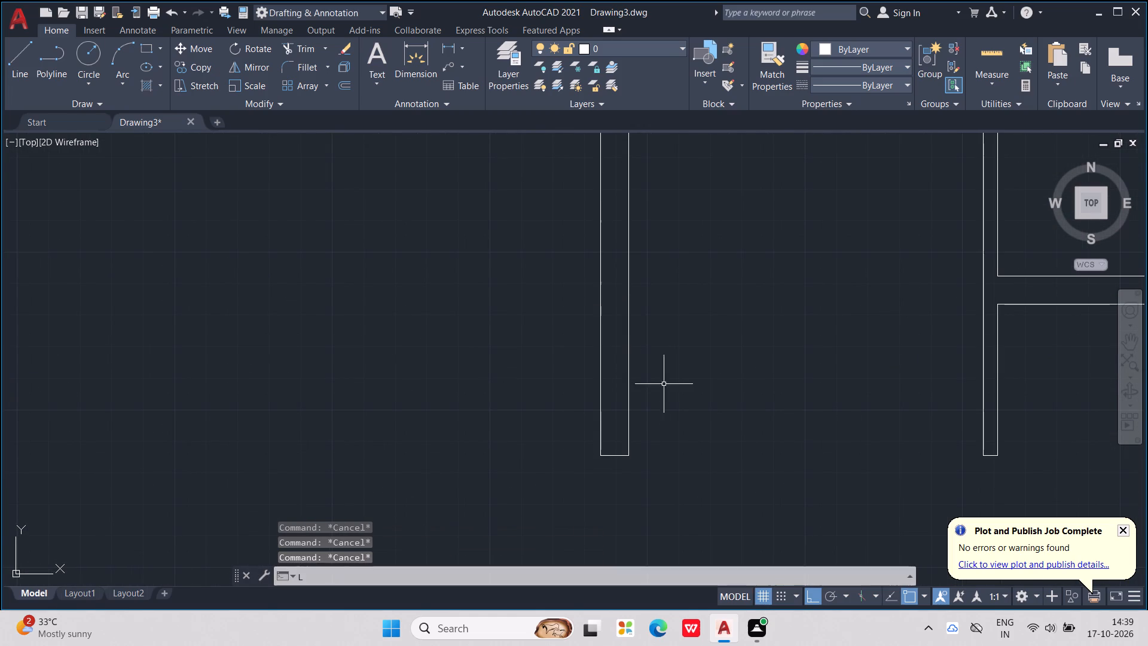
key("Return")
scroll(668, 386, "down", 2)
left_click(651, 412)
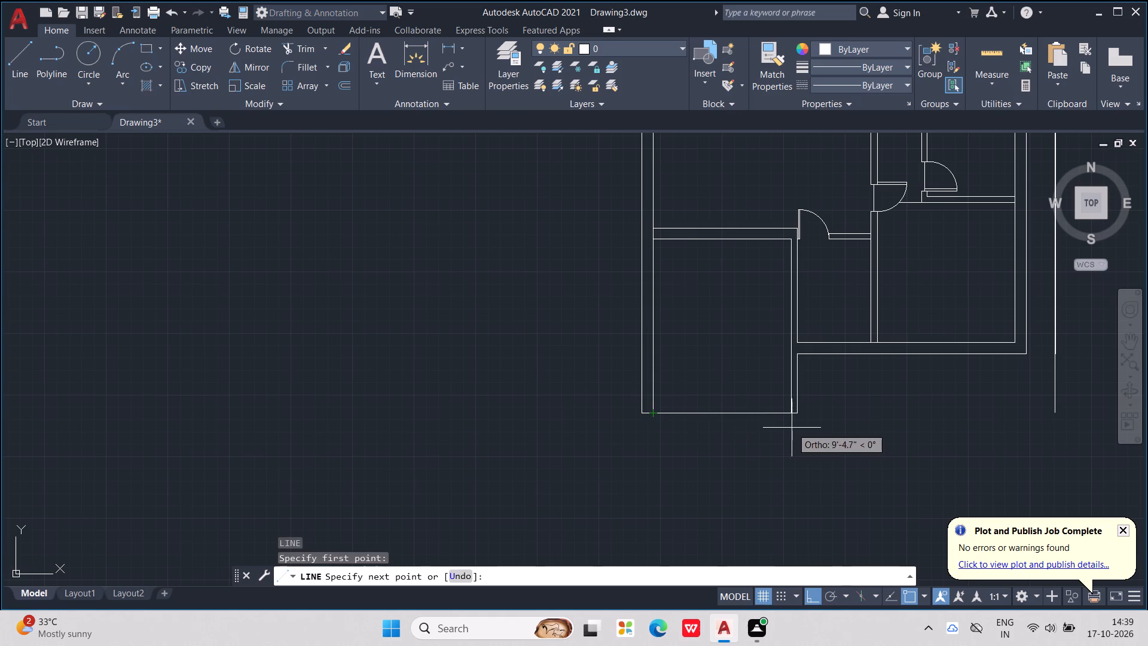
middle_click_drag(792, 428, 644, 417)
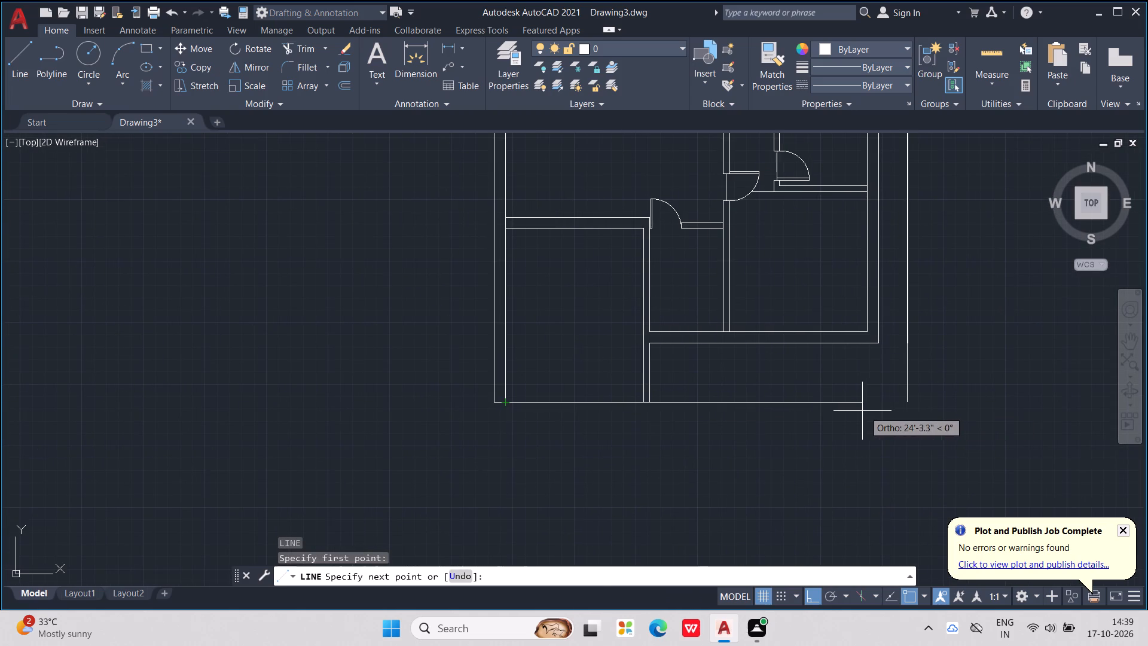
left_click(903, 404)
key("Escape")
key("Escape")
key("Escape")
key("Escape")
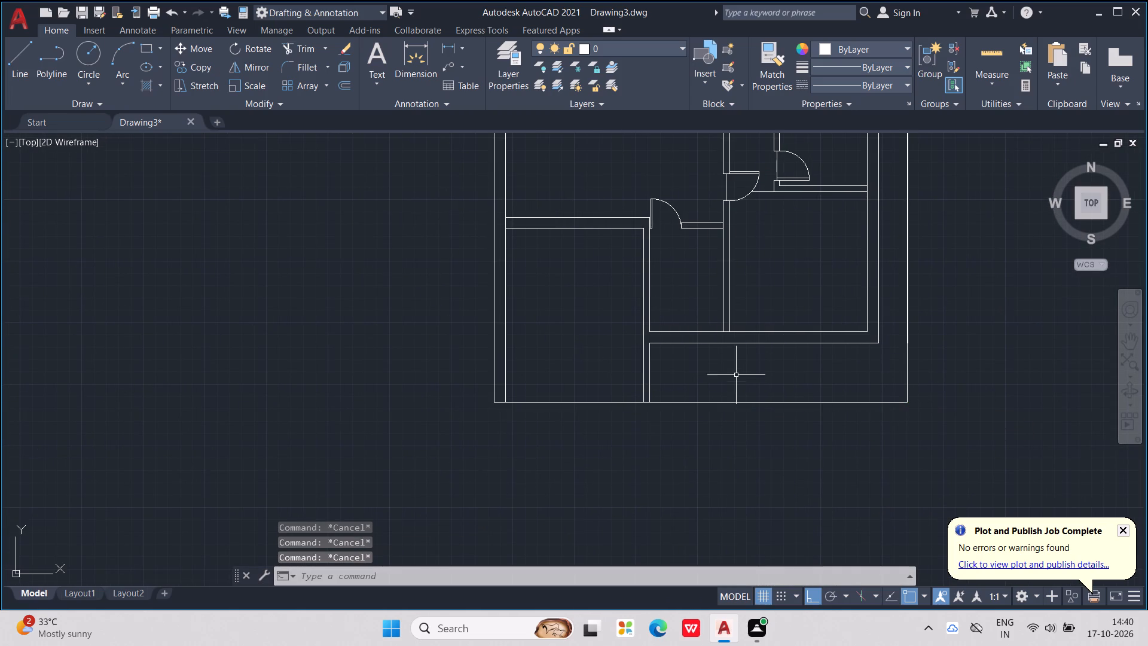
key("Escape")
key("Escape")
middle_click_drag(691, 374, 768, 395)
key("Escape")
key("Escape")
key("Escape")
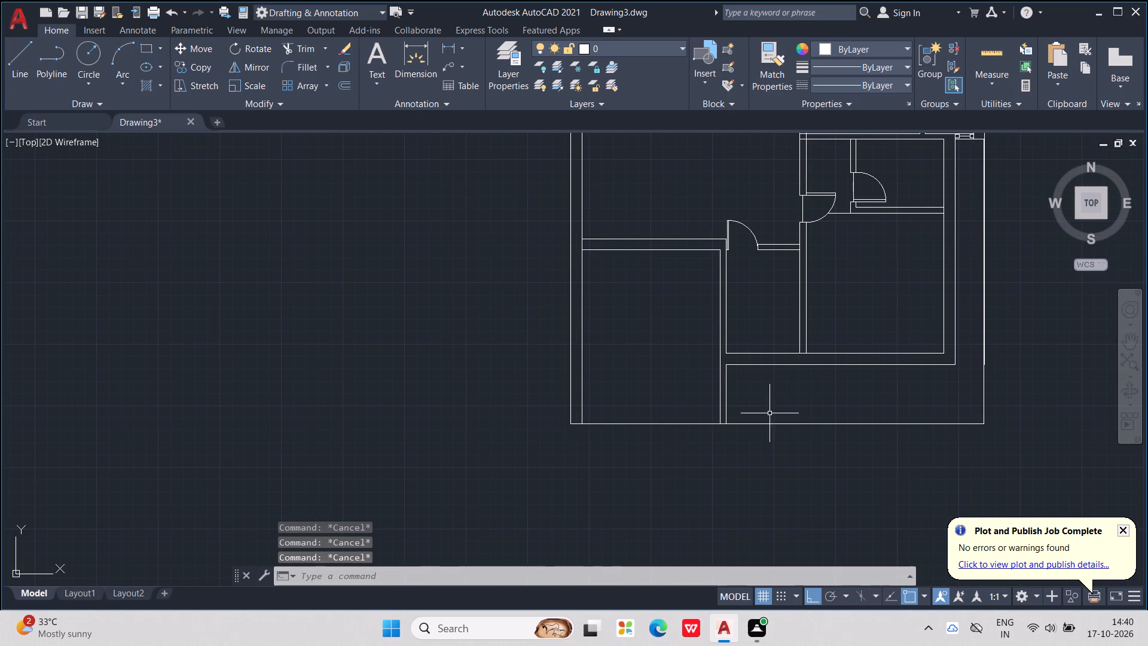
key("Escape")
key("Escape")
key("Escape")
key("Escape")
key("Escape")
key("Escape")
Draw the left door leaf on the bottom line just inside the left wall: 1.5' up, 1" right, and back down to the line.
key("l")
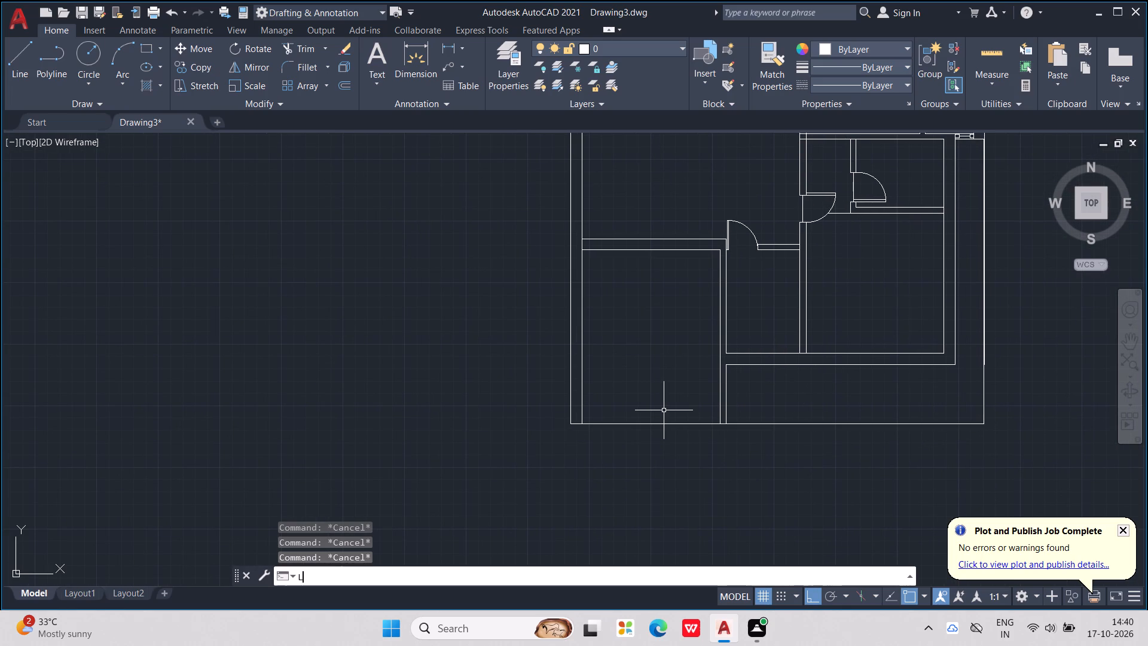
key("Return")
scroll(625, 418, "up", 1)
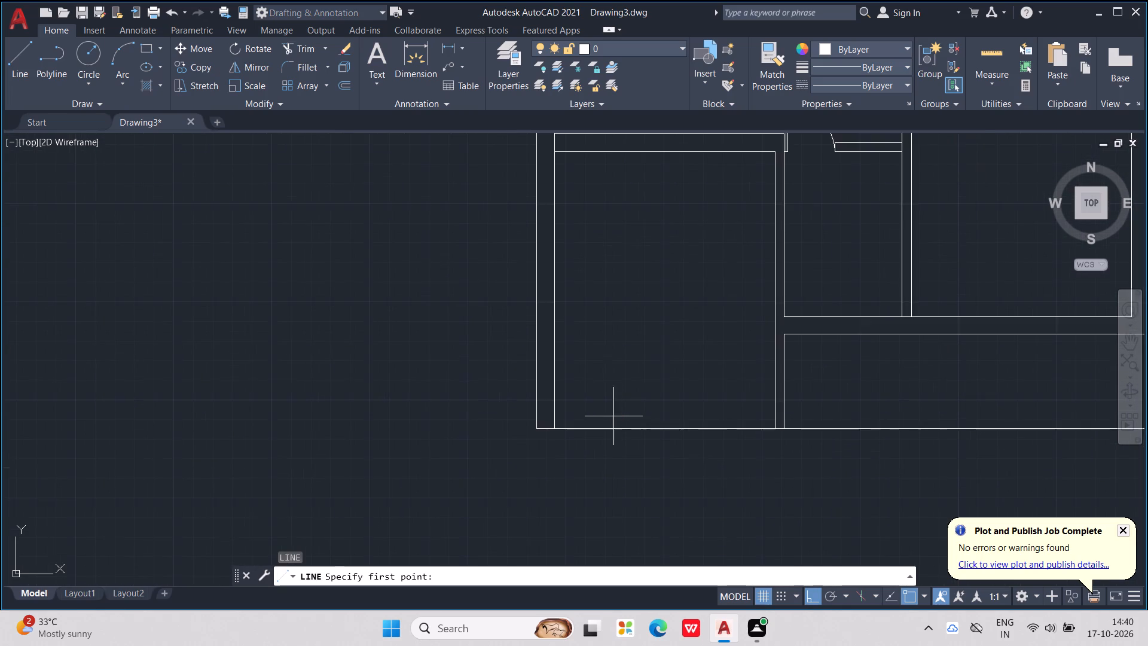
middle_click_drag(613, 416, 691, 434)
scroll(691, 434, "down", 1)
scroll(623, 453, "up", 3)
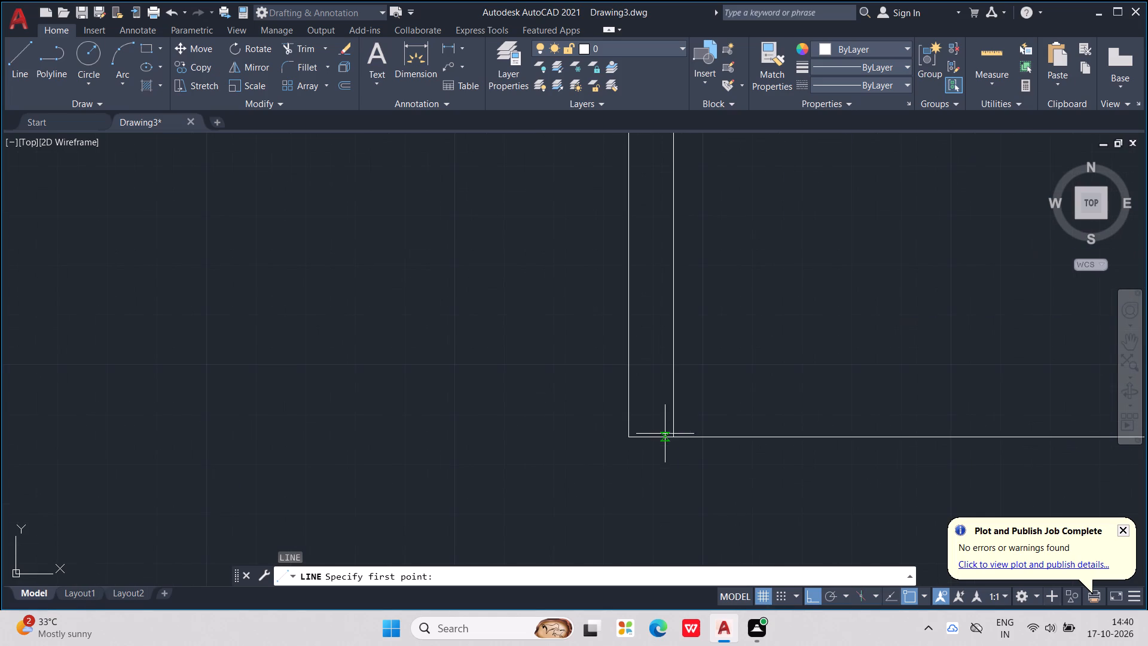
scroll(682, 434, "up", 2)
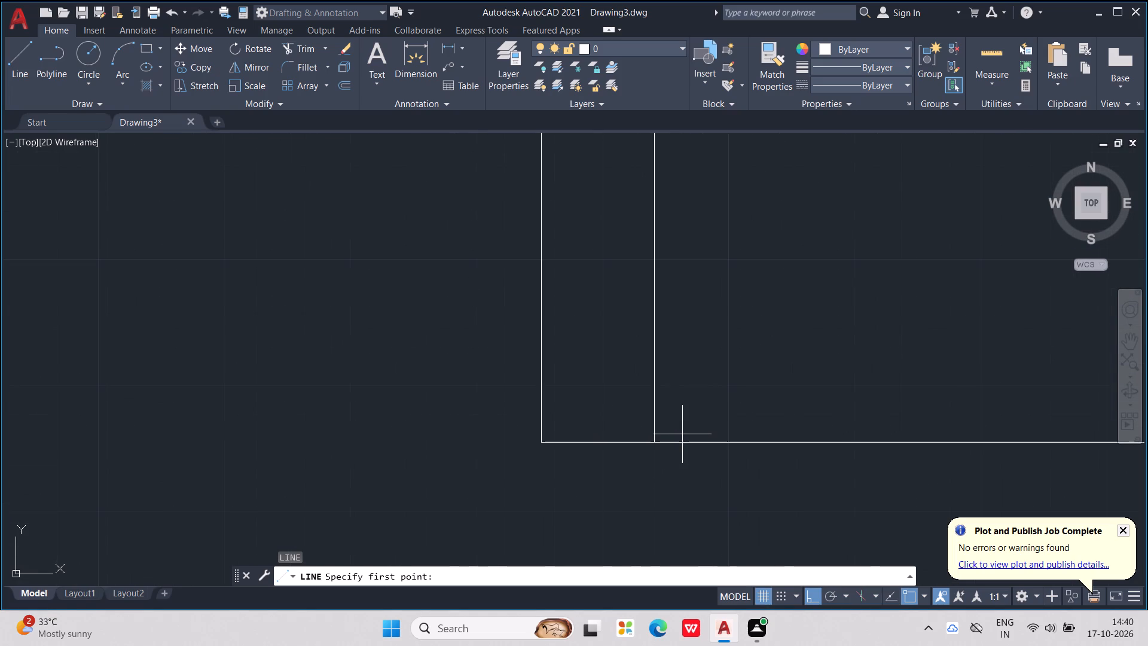
left_click(664, 438)
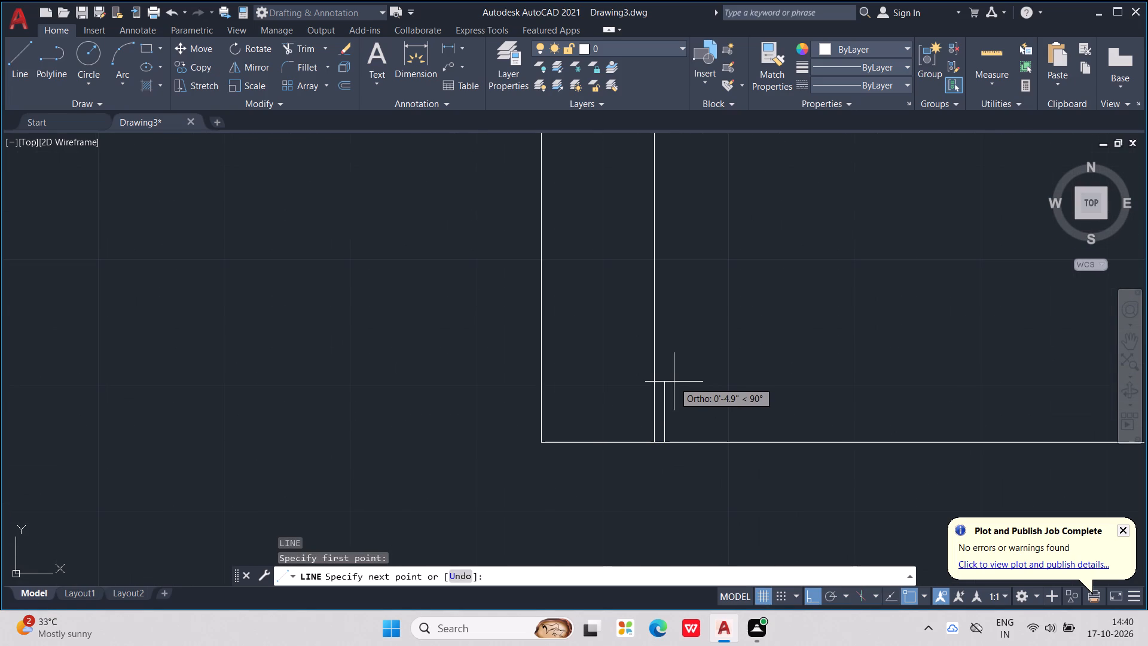
middle_click_drag(674, 382, 648, 429)
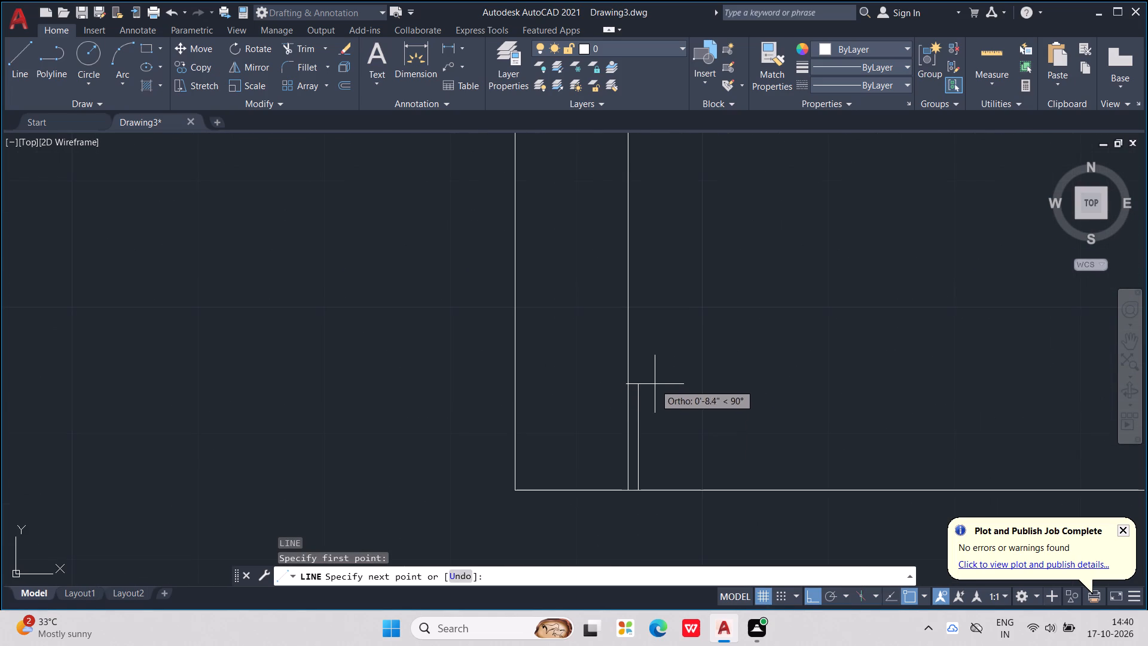
key("2")
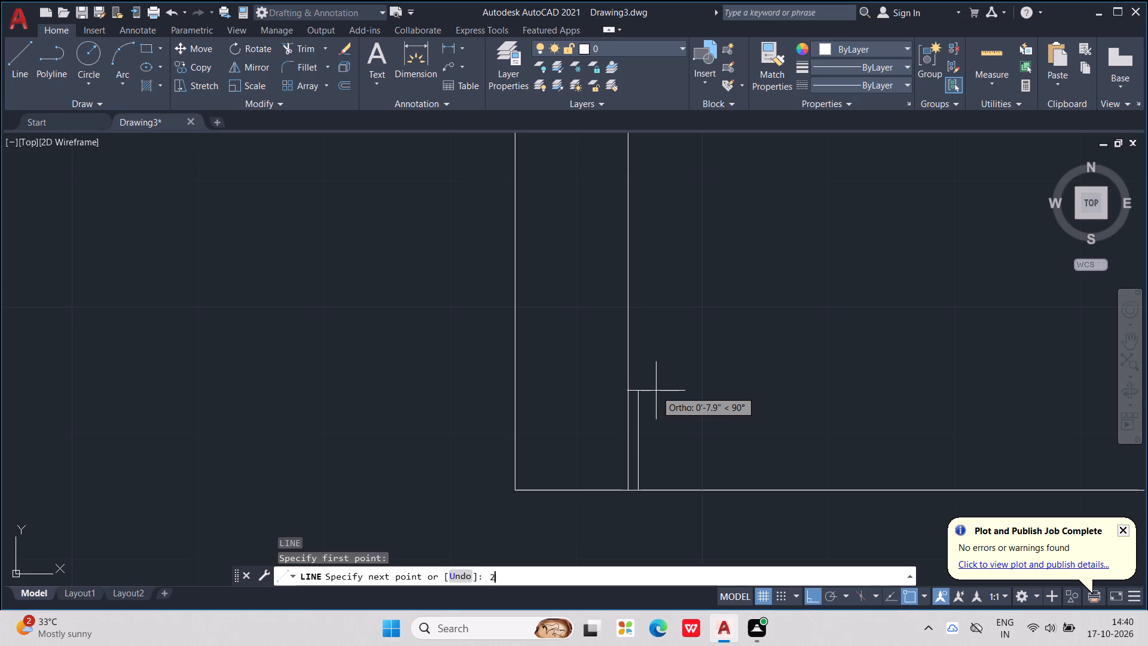
key("BackSpace")
key("1")
key("period")
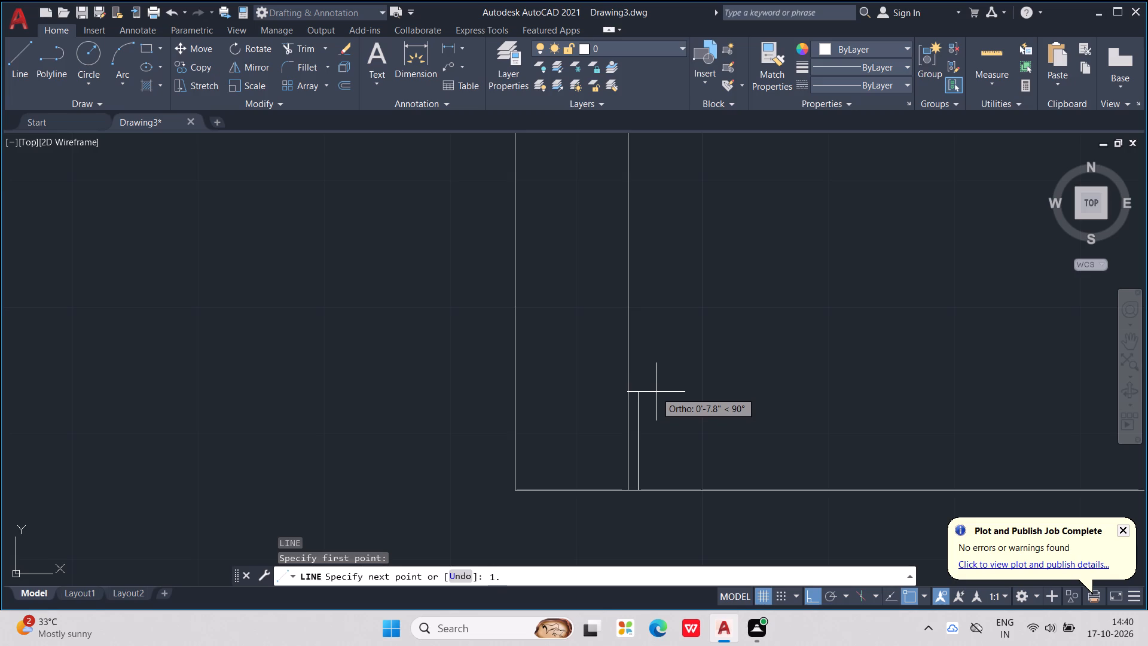
type("5'")
key("Return")
scroll(727, 390, "down", 1)
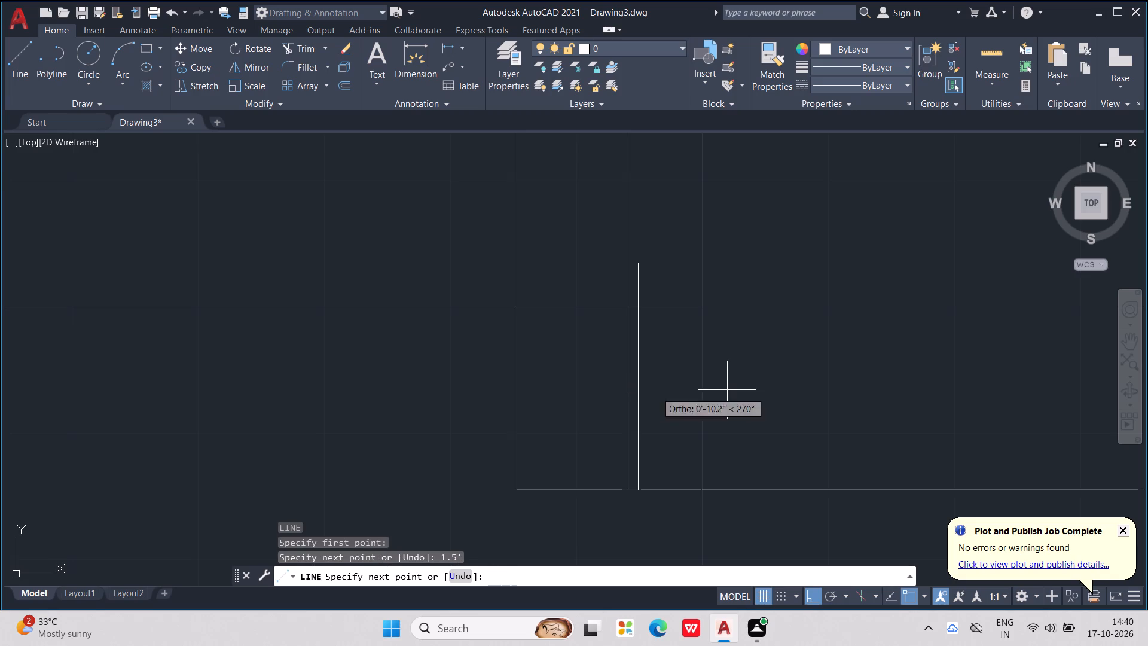
scroll(727, 390, "down", 2)
middle_click_drag(756, 363, 658, 374)
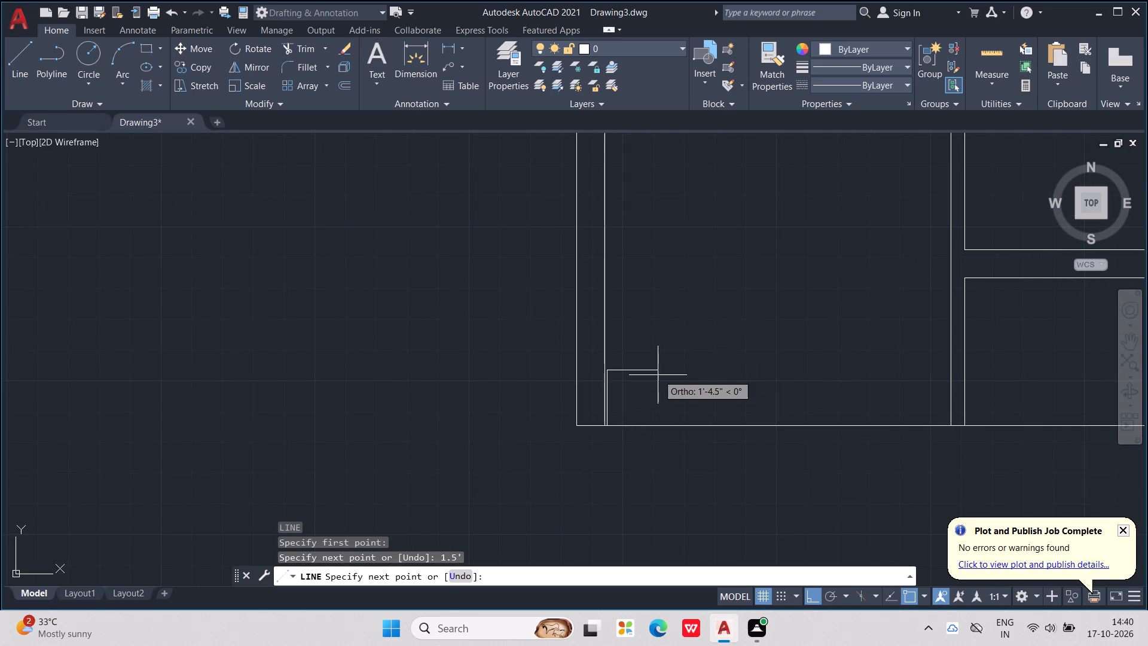
key("1")
key("shift+quotedbl")
key("Return")
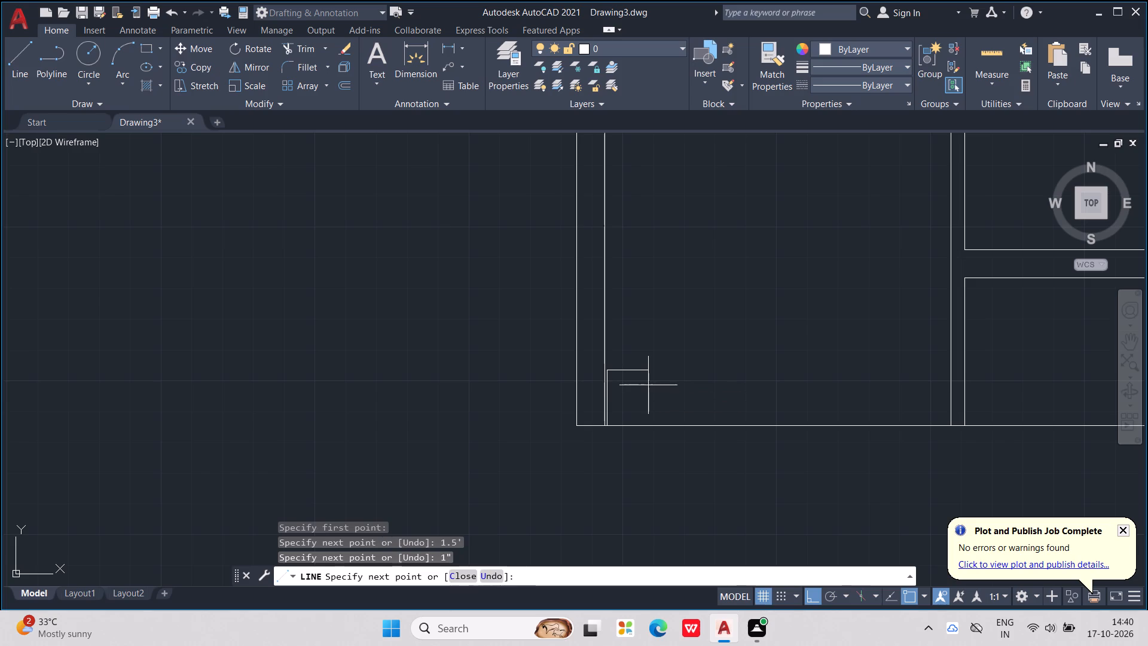
scroll(634, 453, "up", 2)
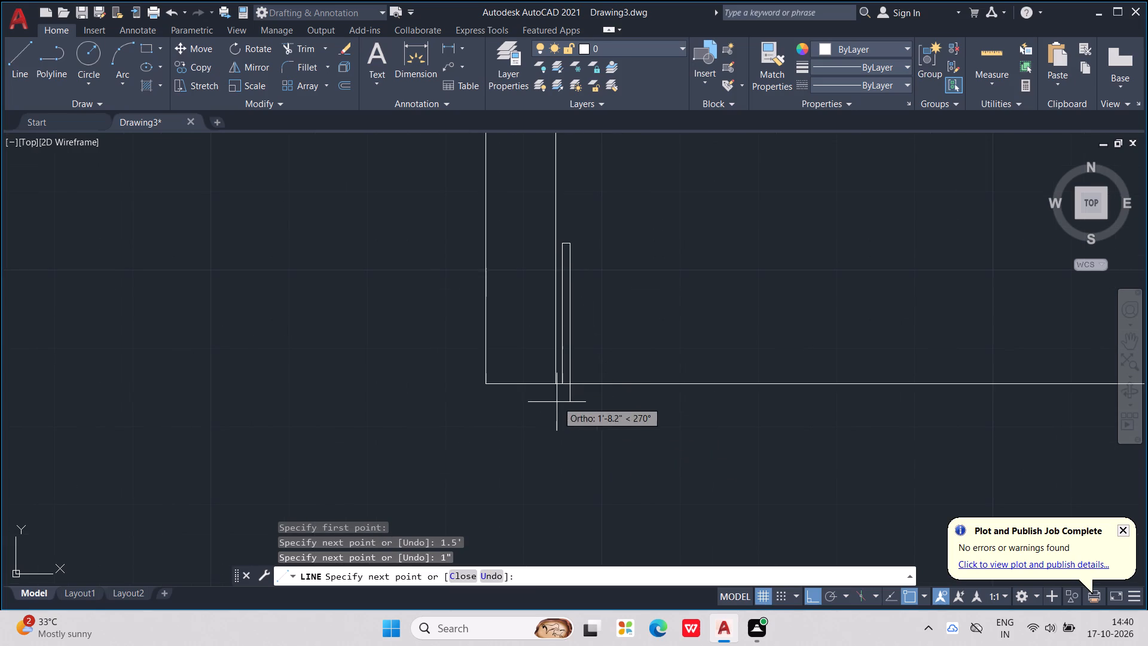
left_click(567, 388)
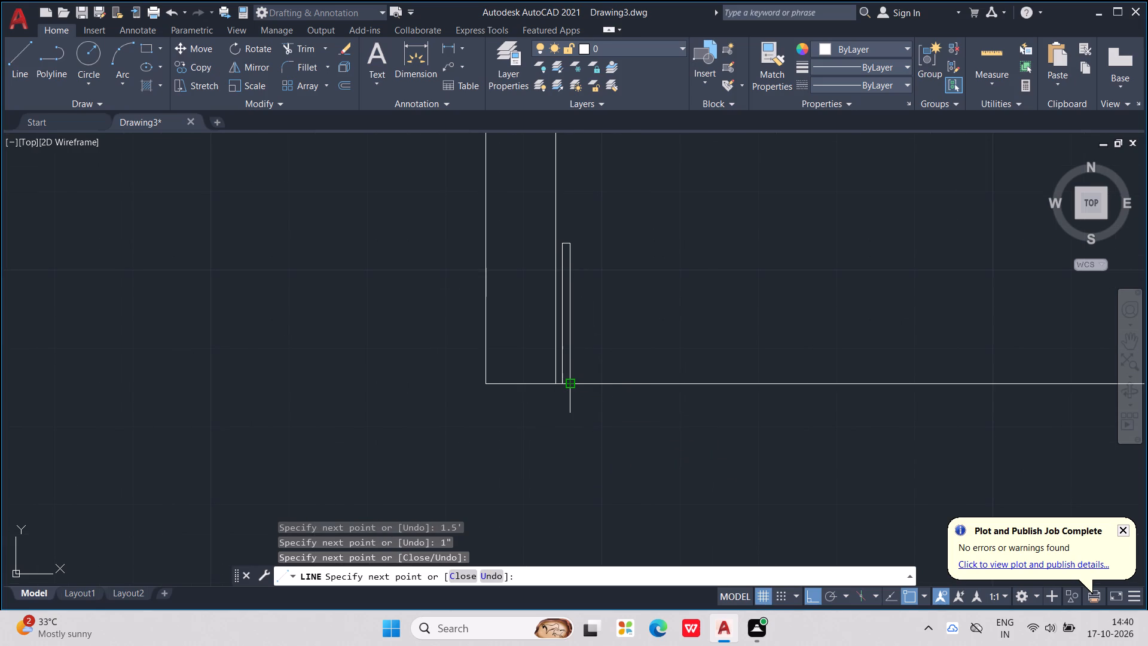
key("Escape")
key("Escape")
middle_click_drag(625, 397, 512, 448)
key("Escape")
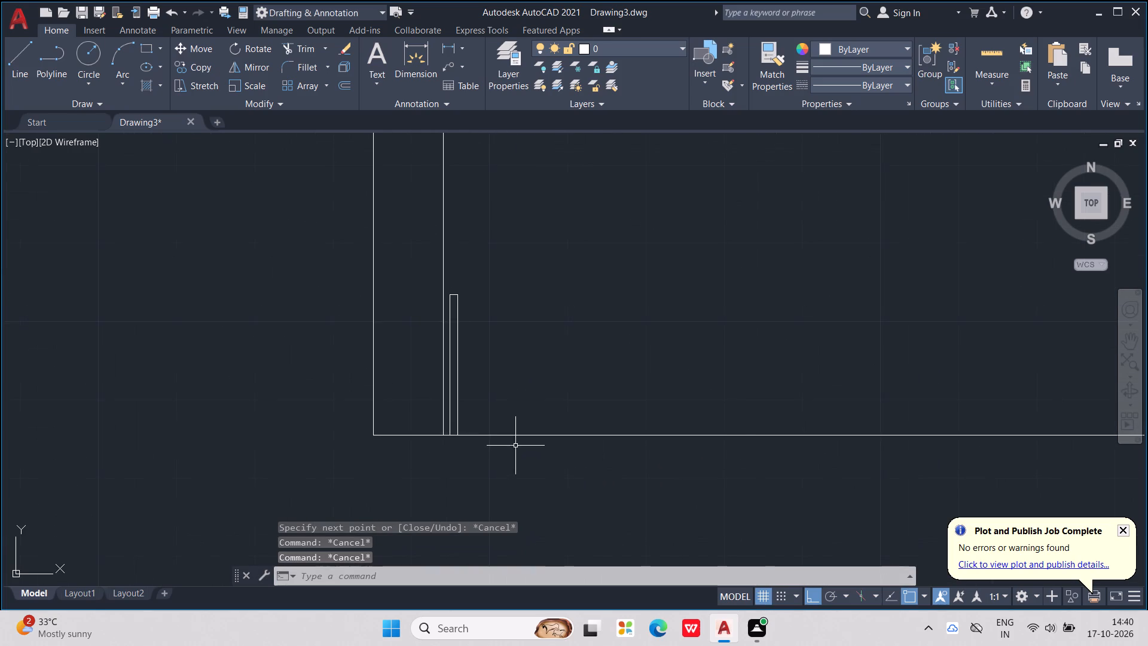
scroll(520, 438, "down", 1)
key("Escape")
scroll(660, 446, "down", 1)
middle_click_drag(607, 453, 558, 467)
key("Escape")
key("Escape")
key("Escape")
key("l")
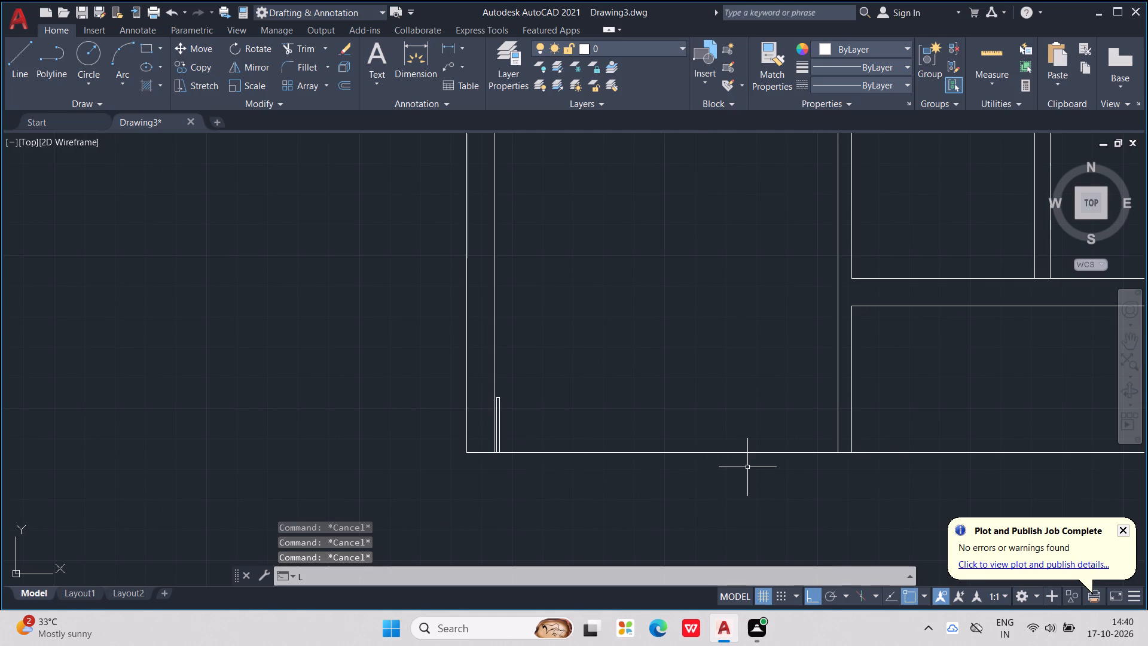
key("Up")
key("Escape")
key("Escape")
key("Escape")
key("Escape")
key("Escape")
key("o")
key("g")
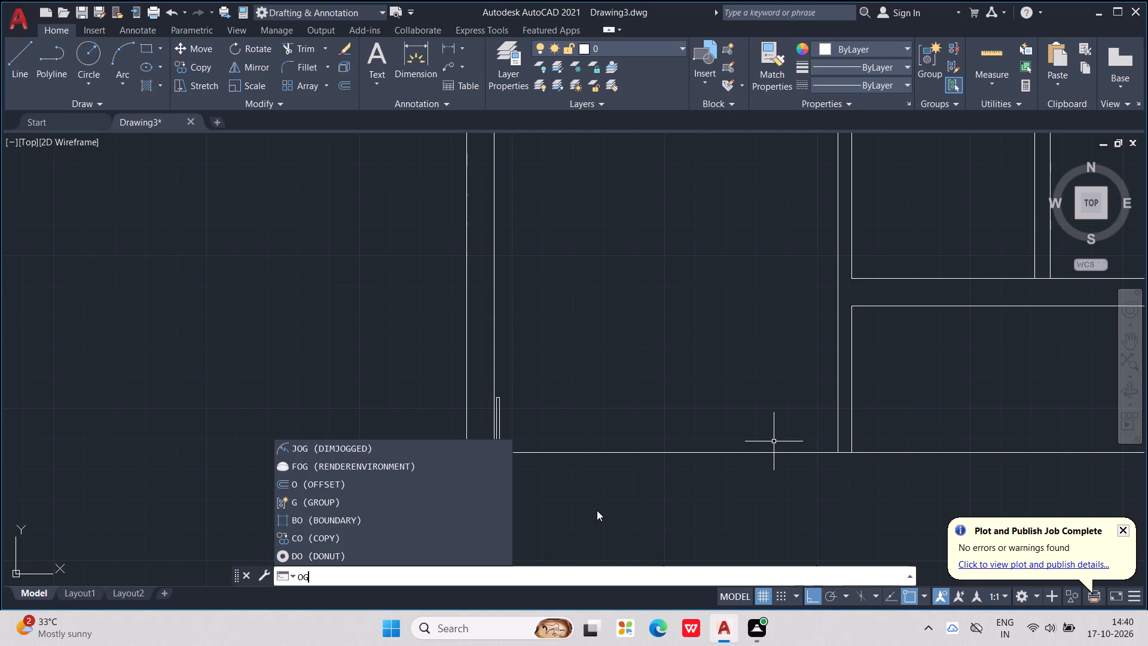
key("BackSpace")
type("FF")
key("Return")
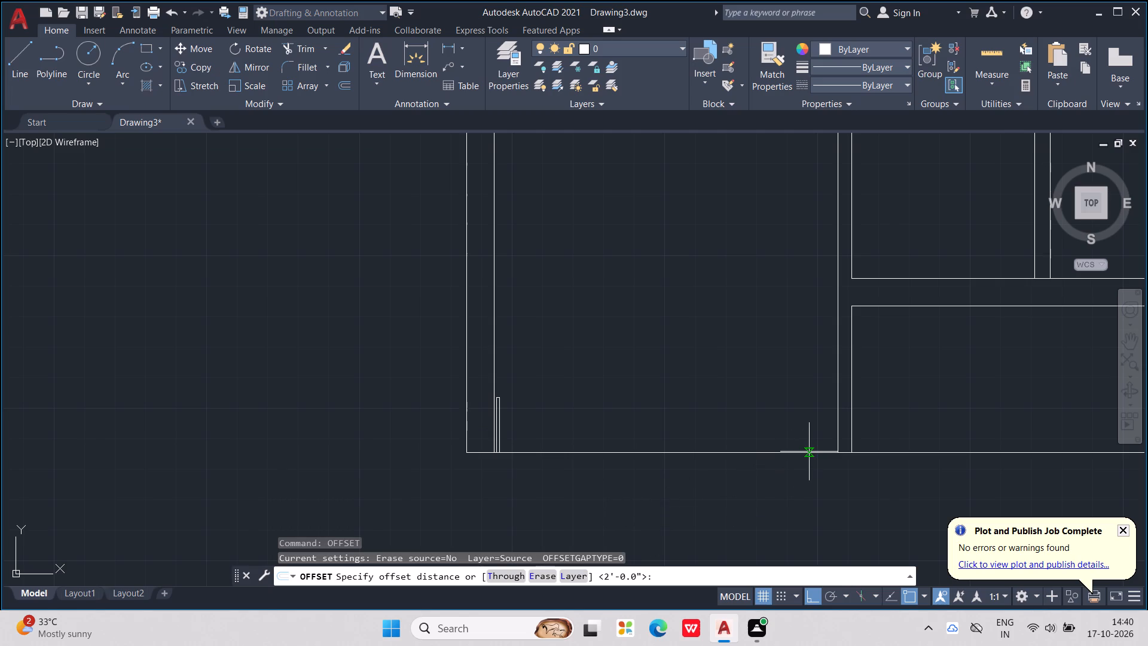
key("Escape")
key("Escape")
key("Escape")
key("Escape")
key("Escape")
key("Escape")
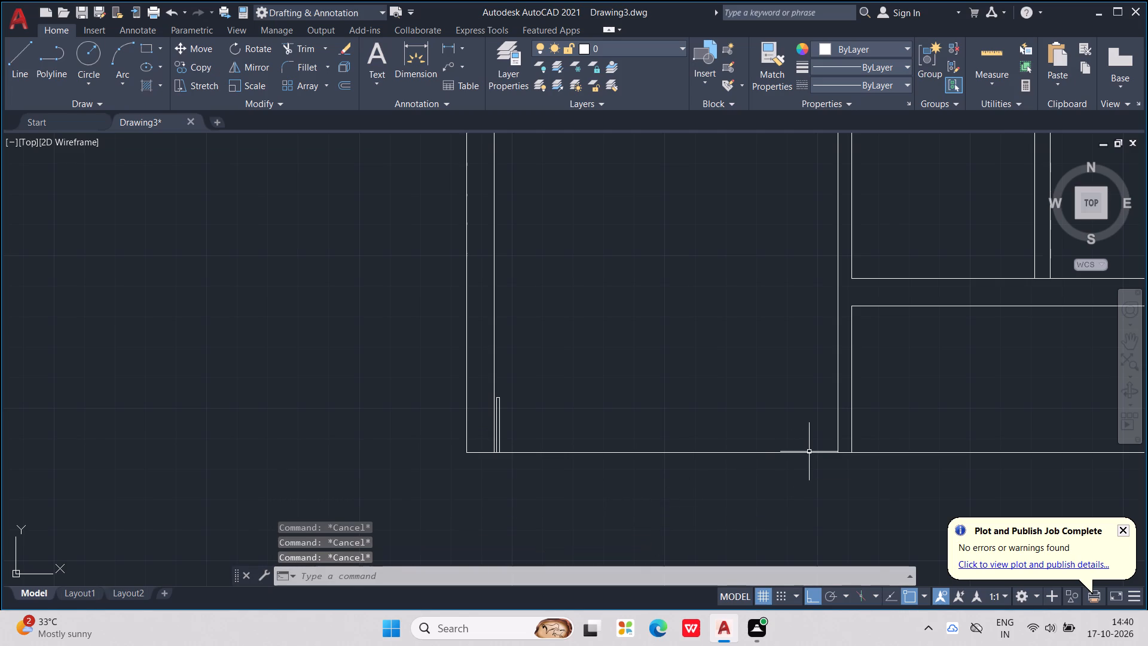
Draw the matching door leaf on the bottom line just left of the partition: 1.5' up, 1" left, and back down to the line.
key("l")
key("Return")
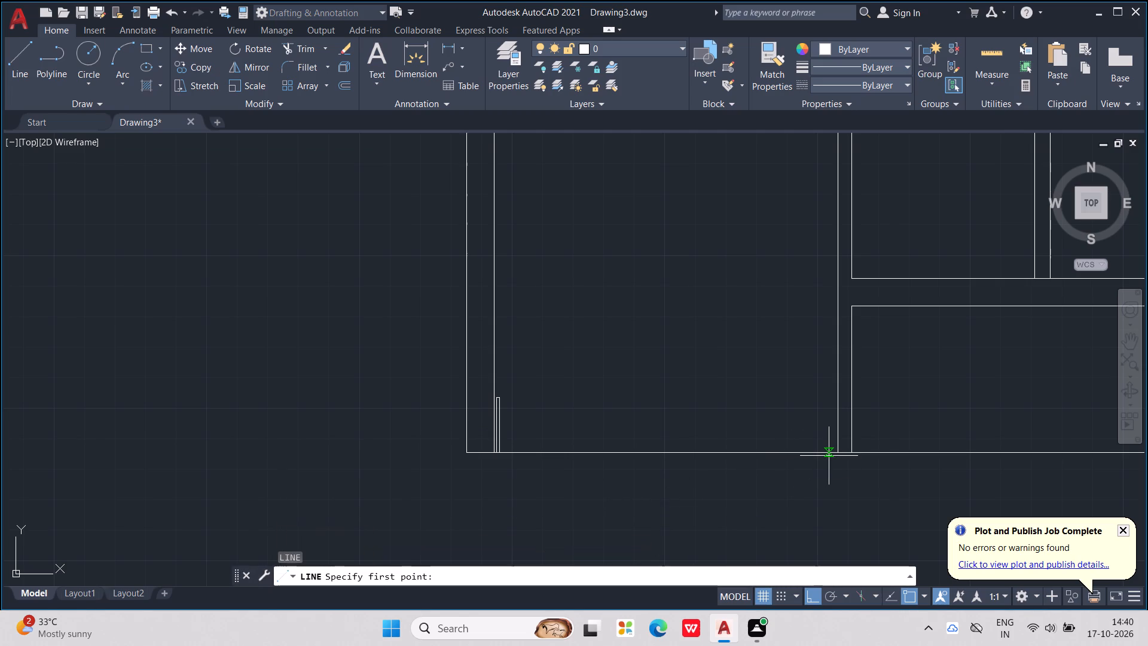
scroll(828, 447, "up", 2)
middle_click_drag(826, 447, 722, 472)
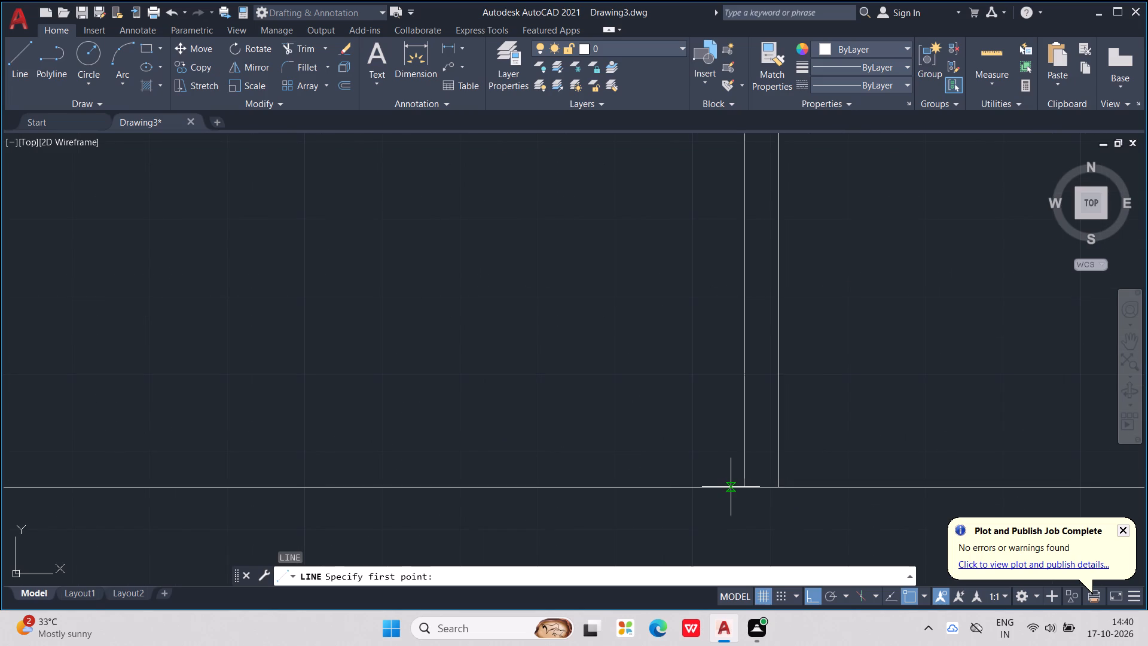
left_click(730, 489)
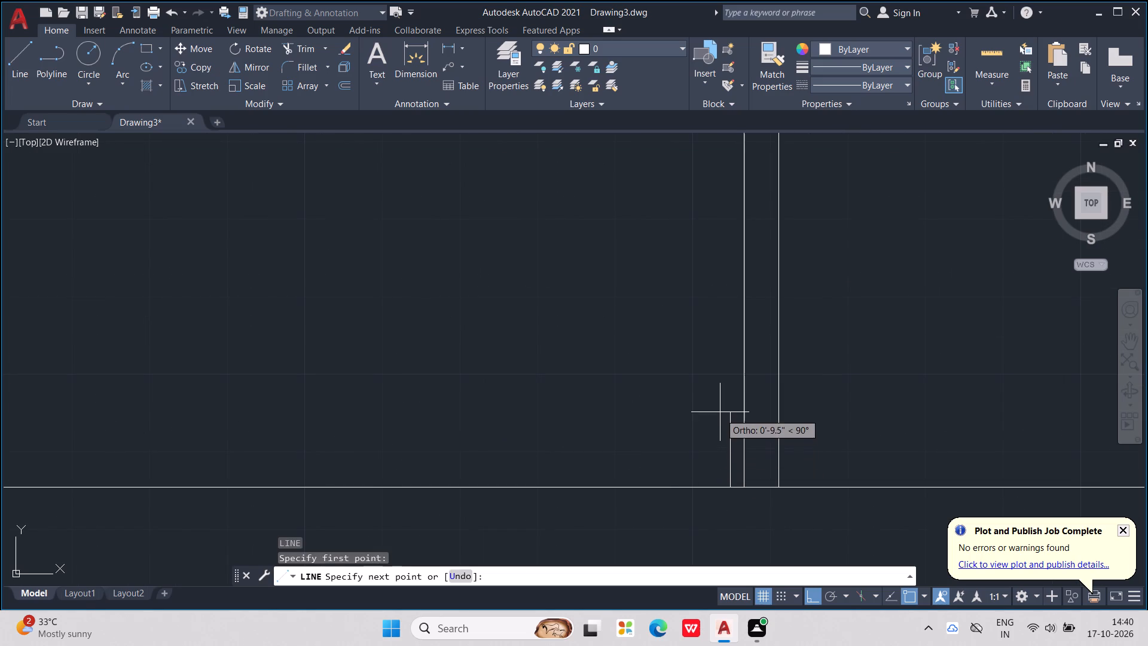
key("1")
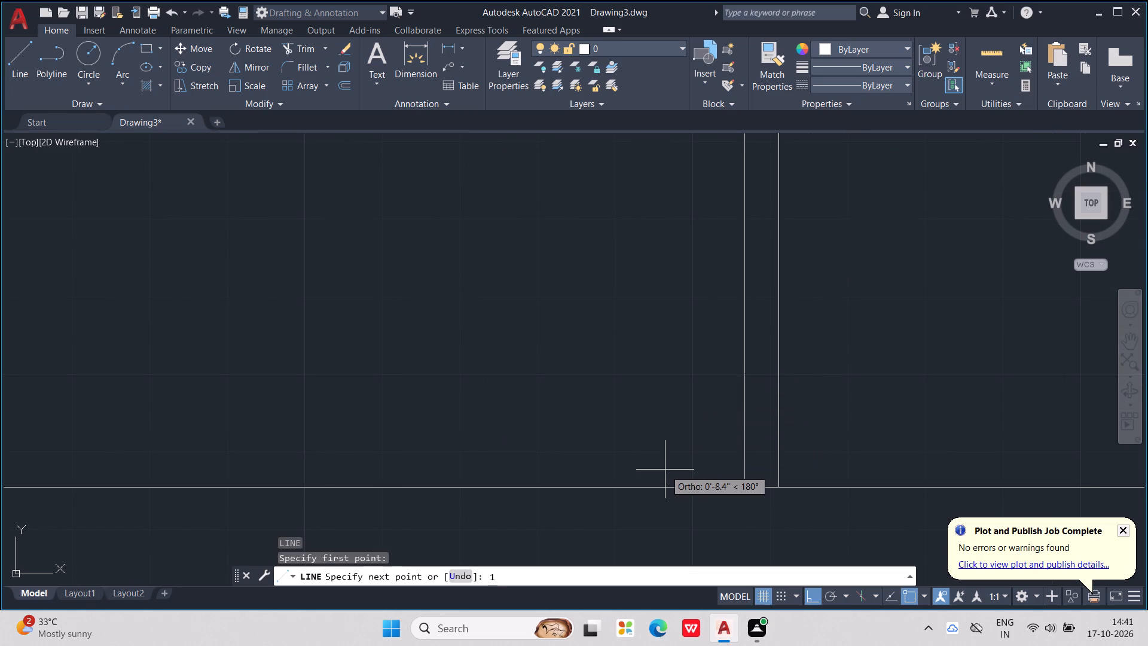
key("period")
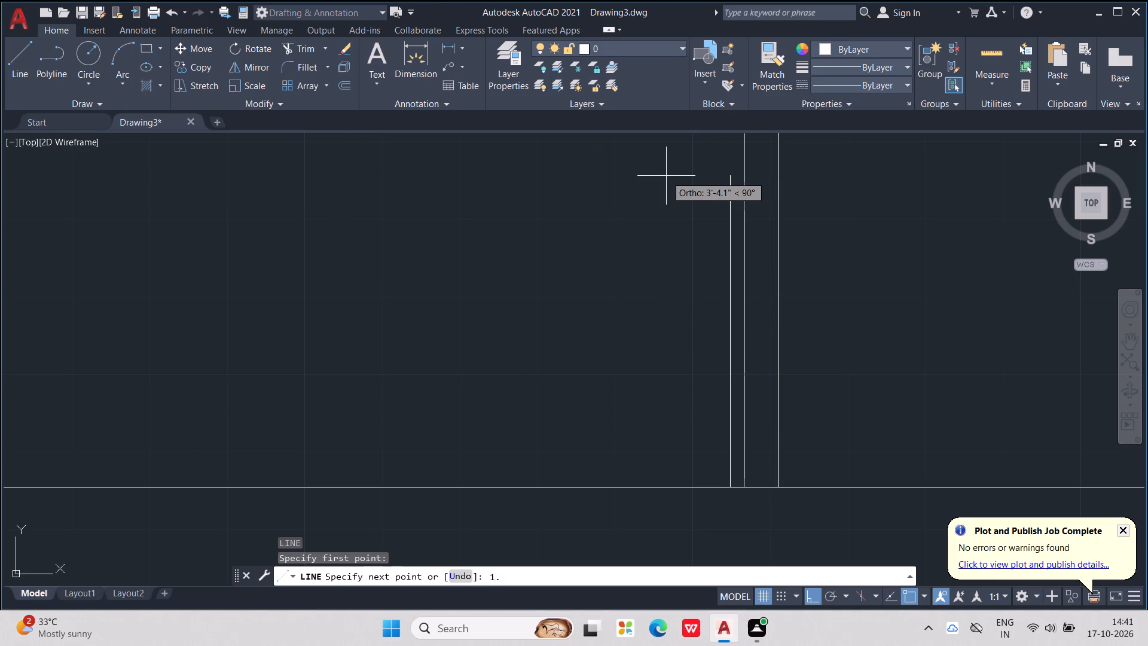
type("5\"")
key("Return")
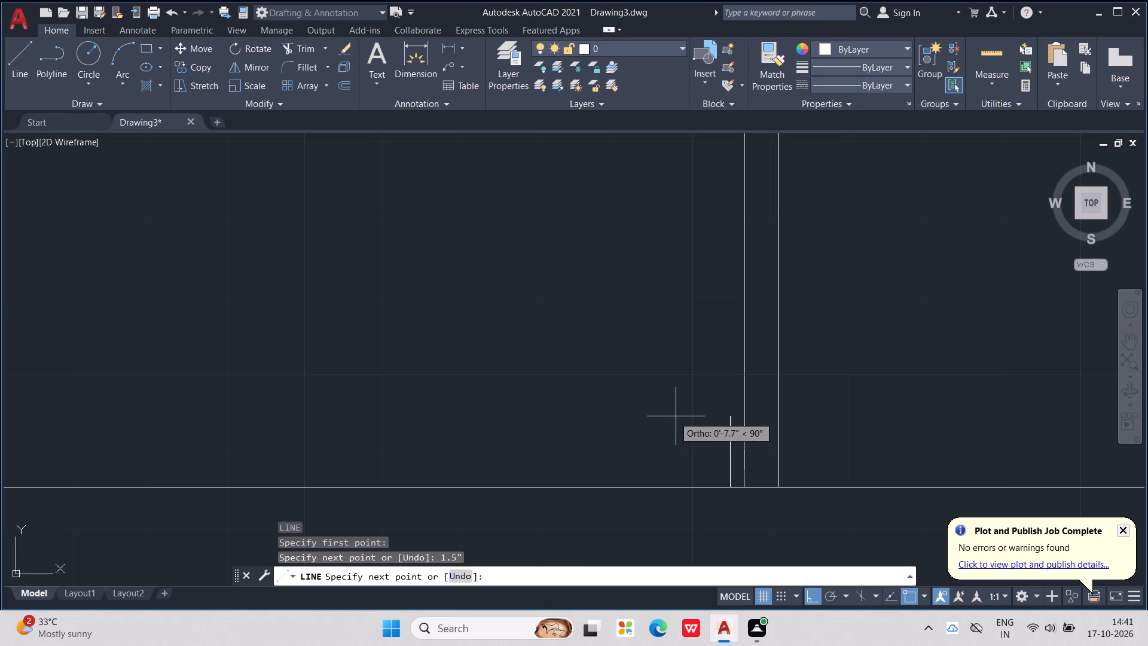
key("ctrl+z")
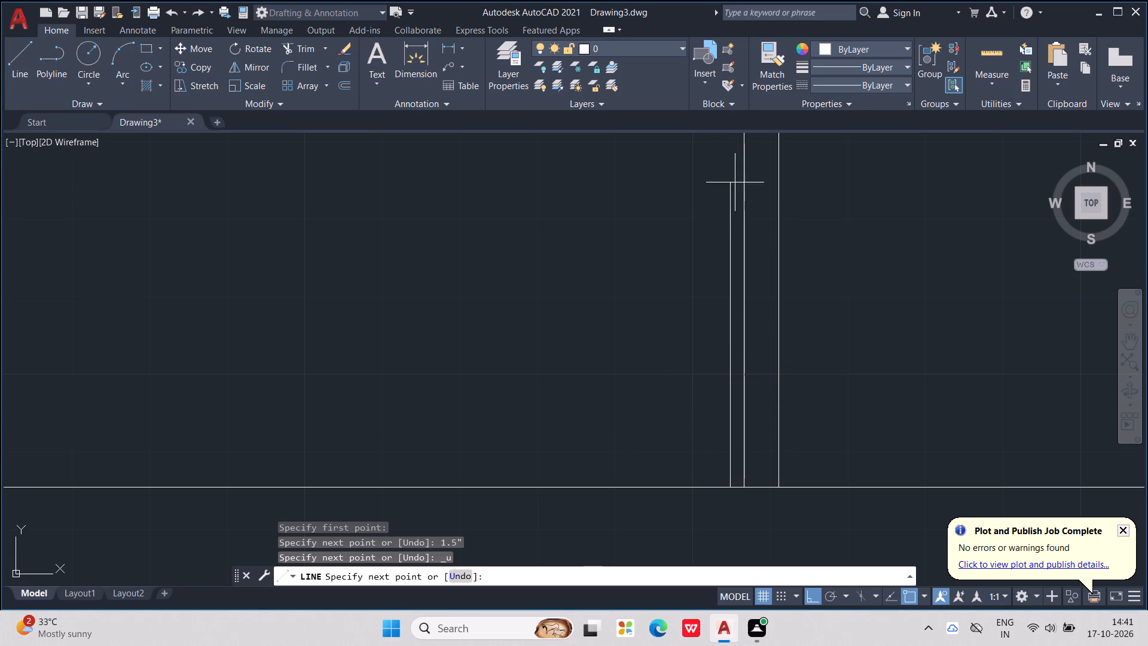
scroll(726, 245, "down", 1)
type("1.5\"")
key("BackSpace")
key("apostrophe")
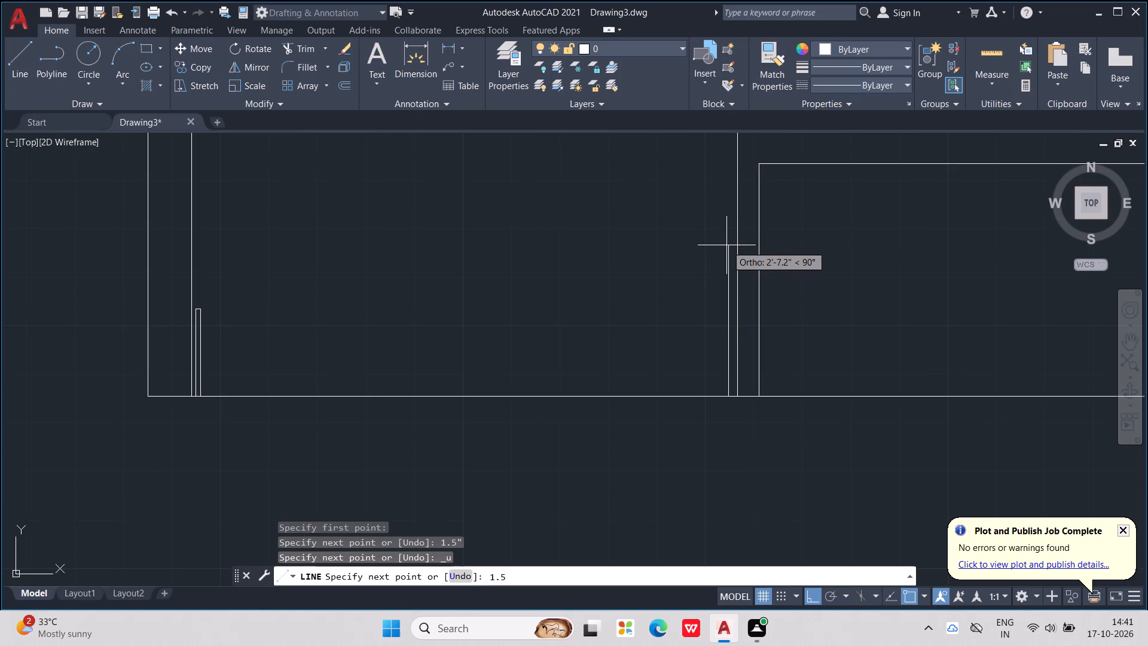
key("Return")
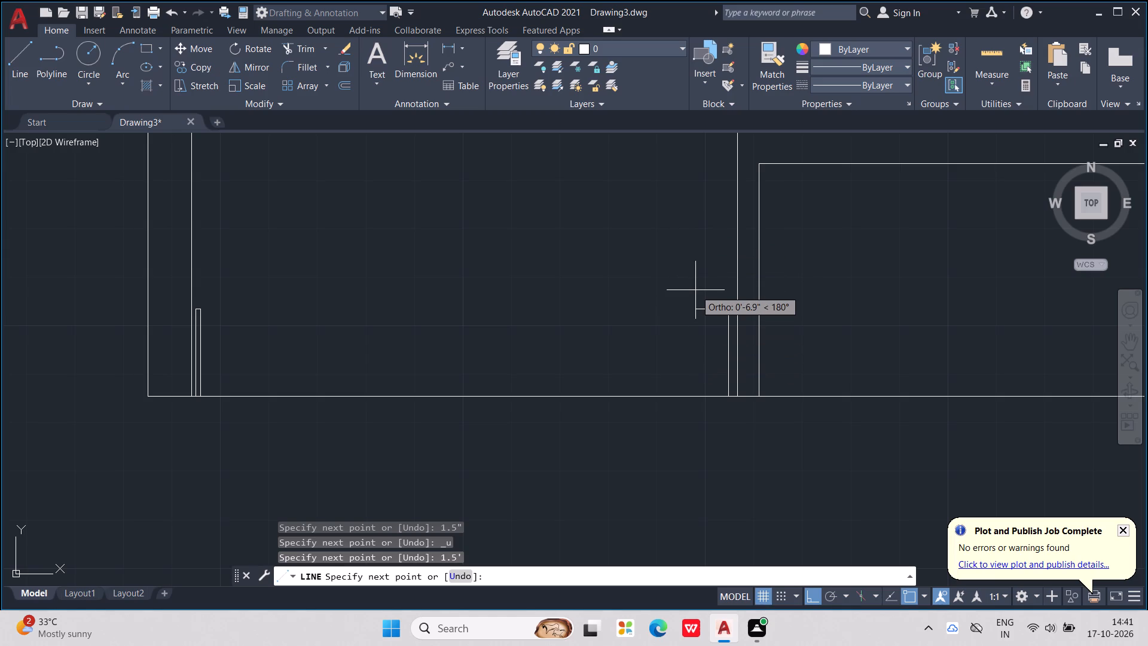
type("1\"")
key("Return")
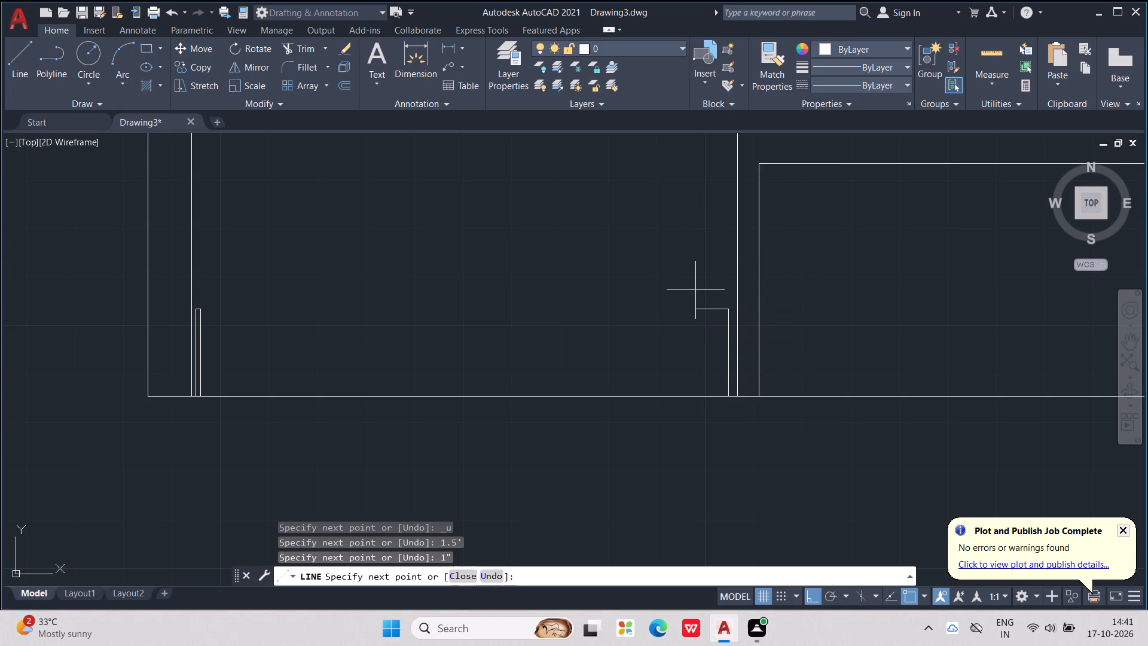
scroll(735, 383, "up", 3)
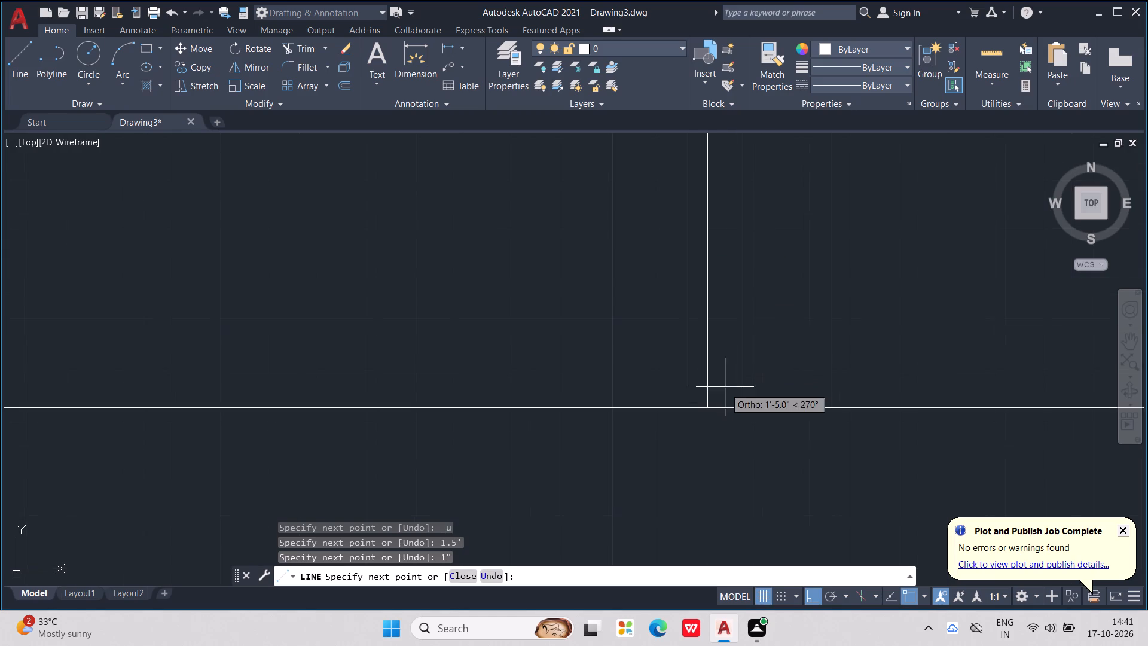
left_click(691, 408)
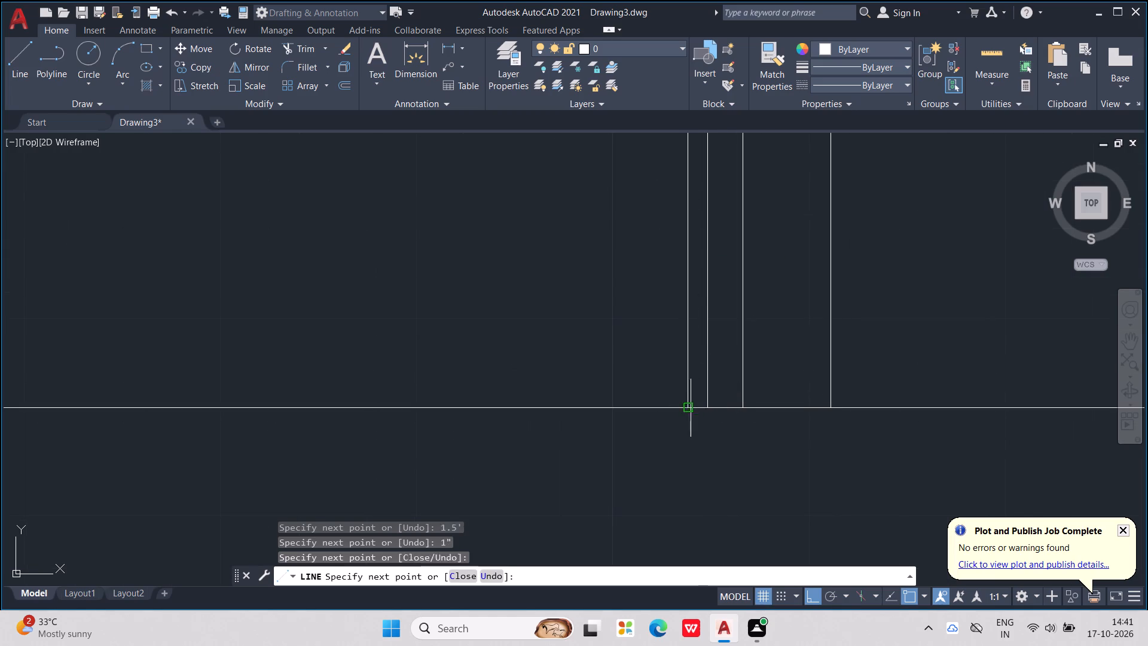
scroll(691, 408, "down", 6)
key("Escape")
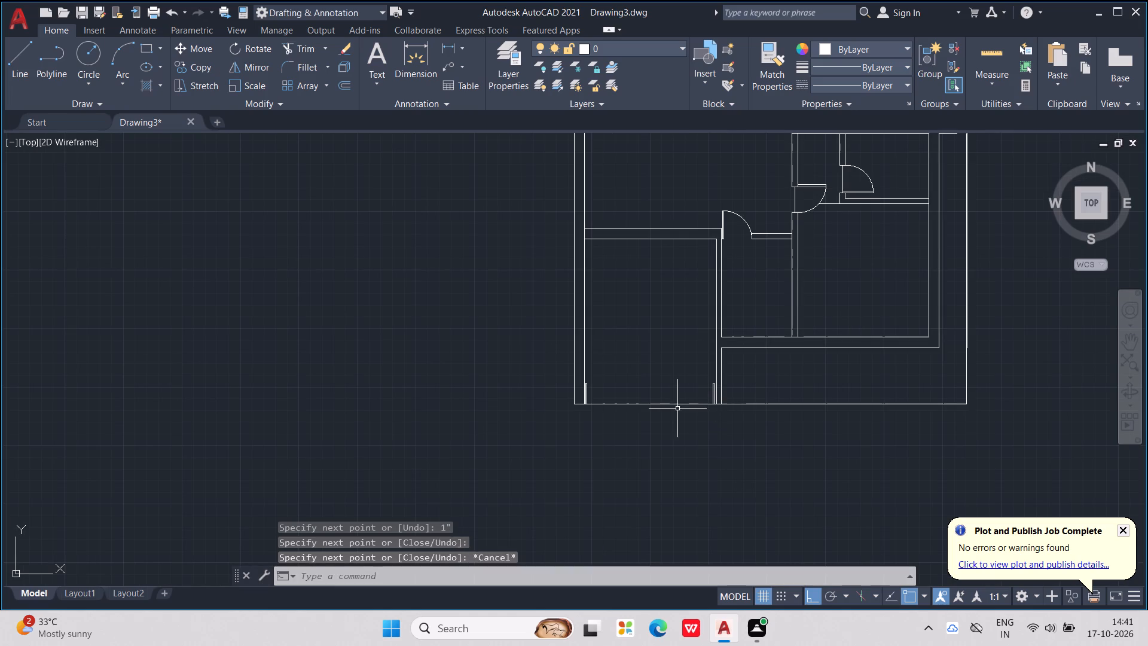
key("Escape")
key("Escape")
key("Escape")
key("Escape")
key("Escape")
key("Escape")
key("Escape")
key("Escape")
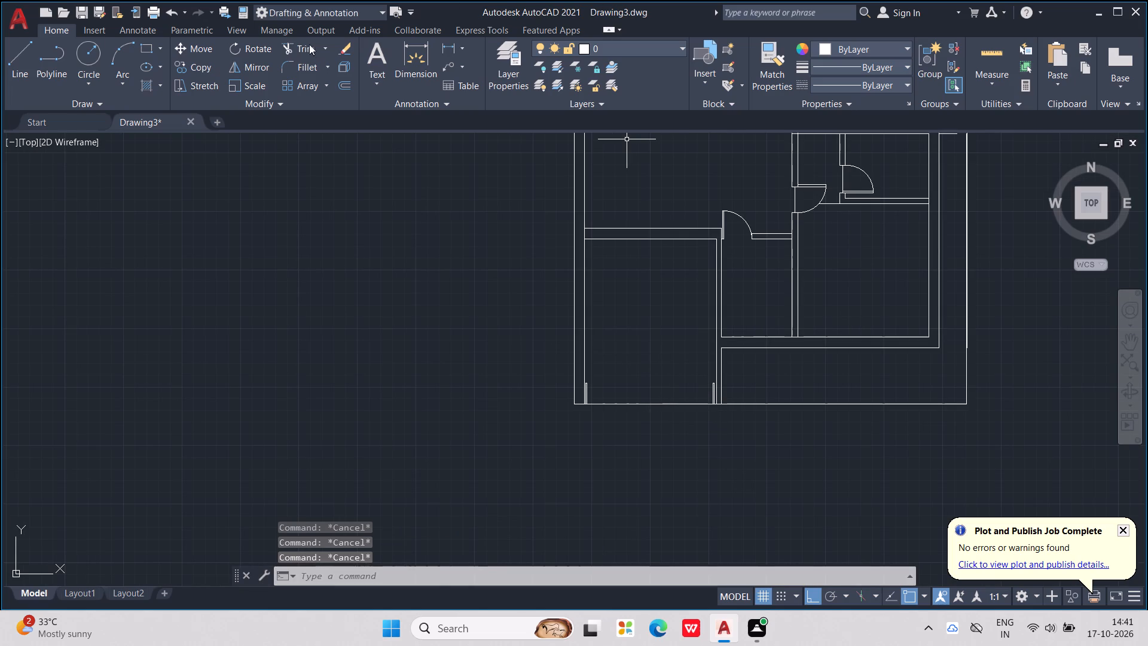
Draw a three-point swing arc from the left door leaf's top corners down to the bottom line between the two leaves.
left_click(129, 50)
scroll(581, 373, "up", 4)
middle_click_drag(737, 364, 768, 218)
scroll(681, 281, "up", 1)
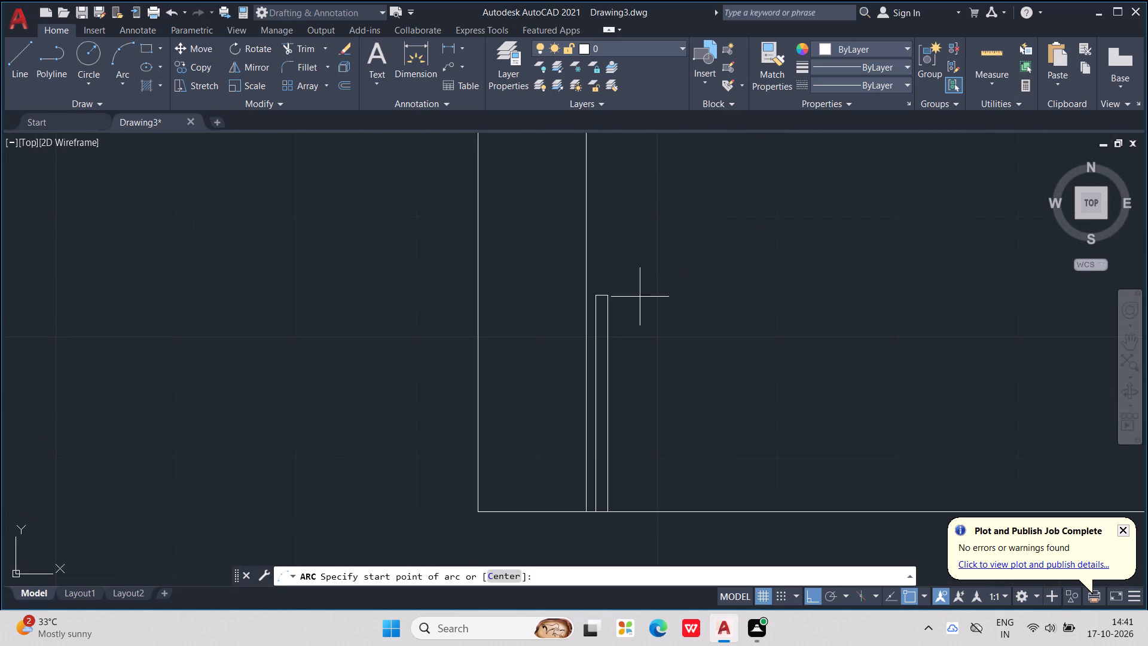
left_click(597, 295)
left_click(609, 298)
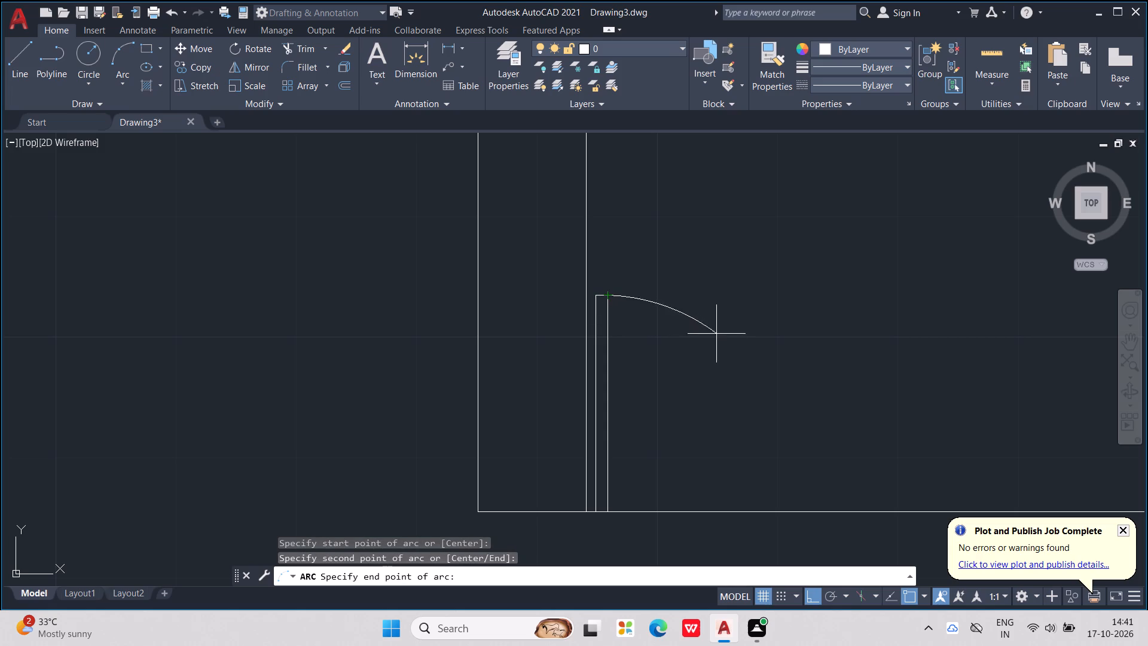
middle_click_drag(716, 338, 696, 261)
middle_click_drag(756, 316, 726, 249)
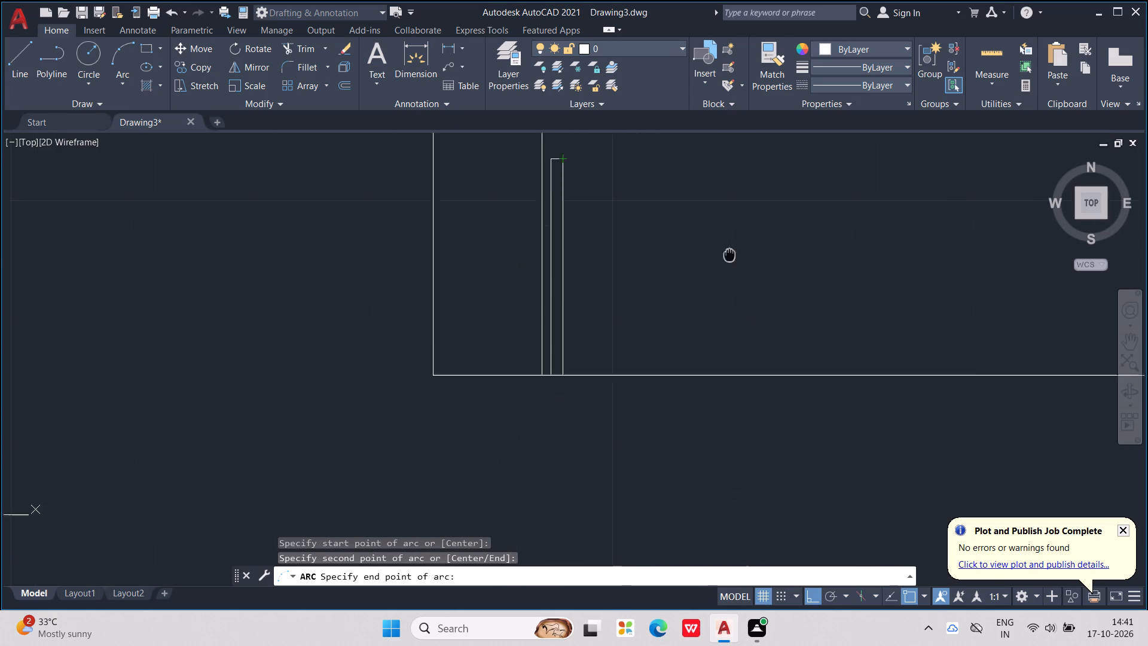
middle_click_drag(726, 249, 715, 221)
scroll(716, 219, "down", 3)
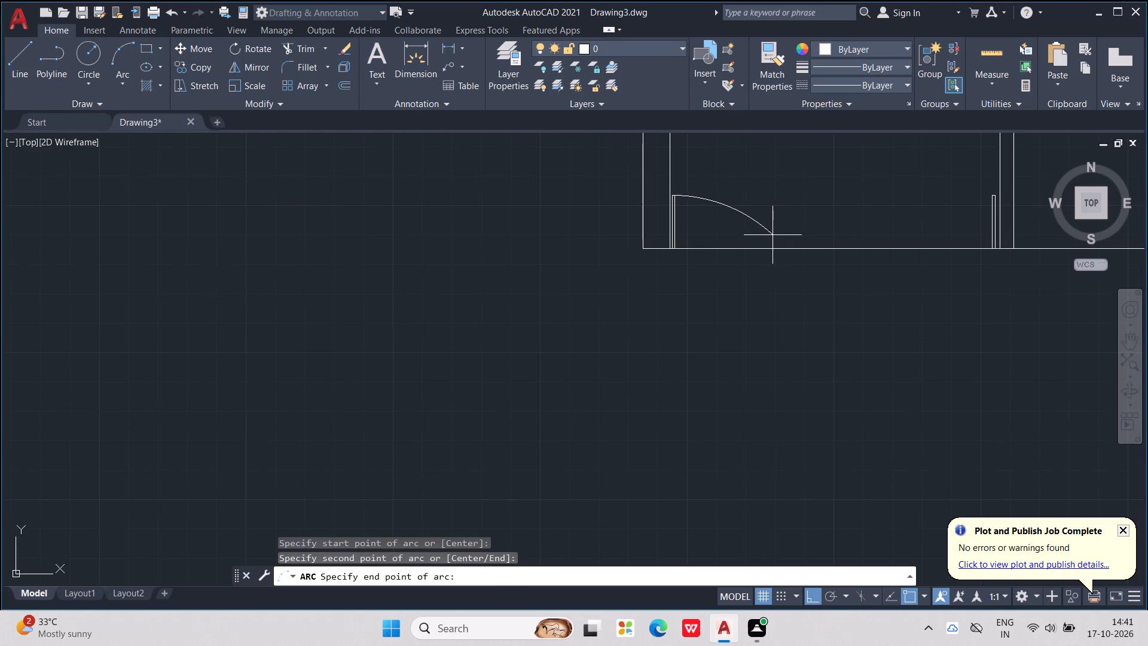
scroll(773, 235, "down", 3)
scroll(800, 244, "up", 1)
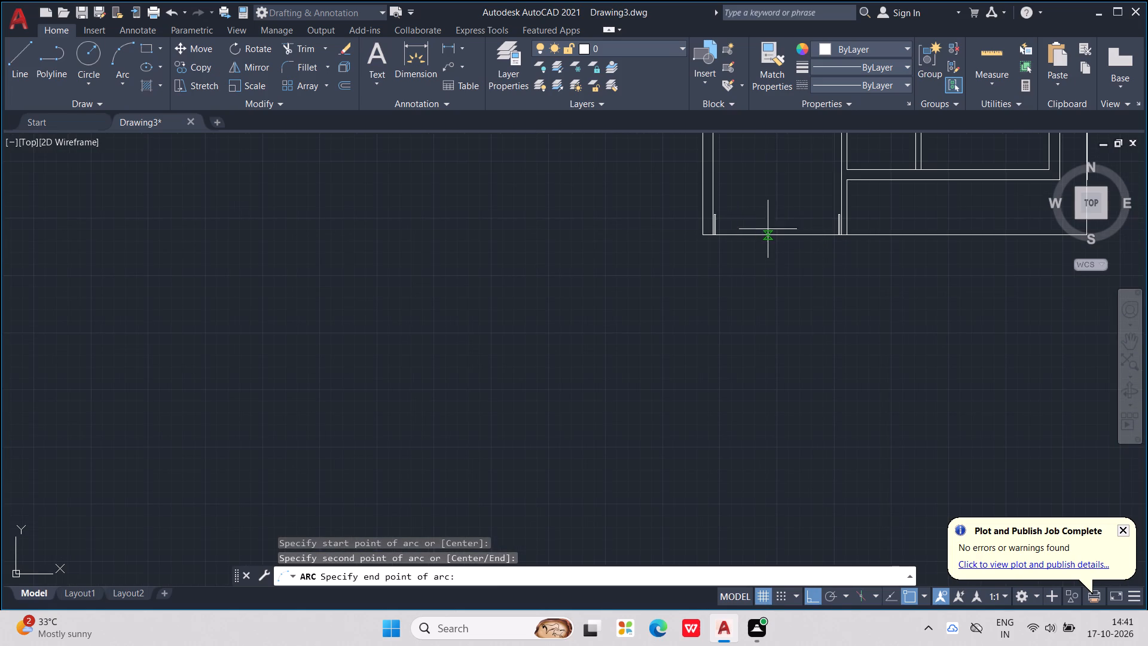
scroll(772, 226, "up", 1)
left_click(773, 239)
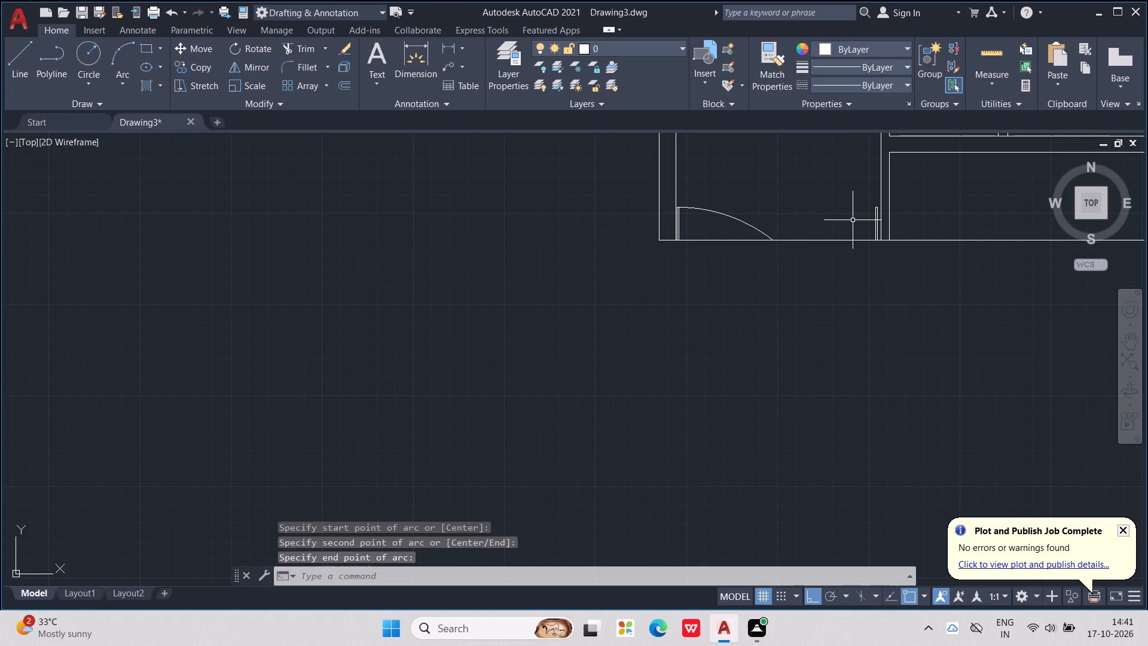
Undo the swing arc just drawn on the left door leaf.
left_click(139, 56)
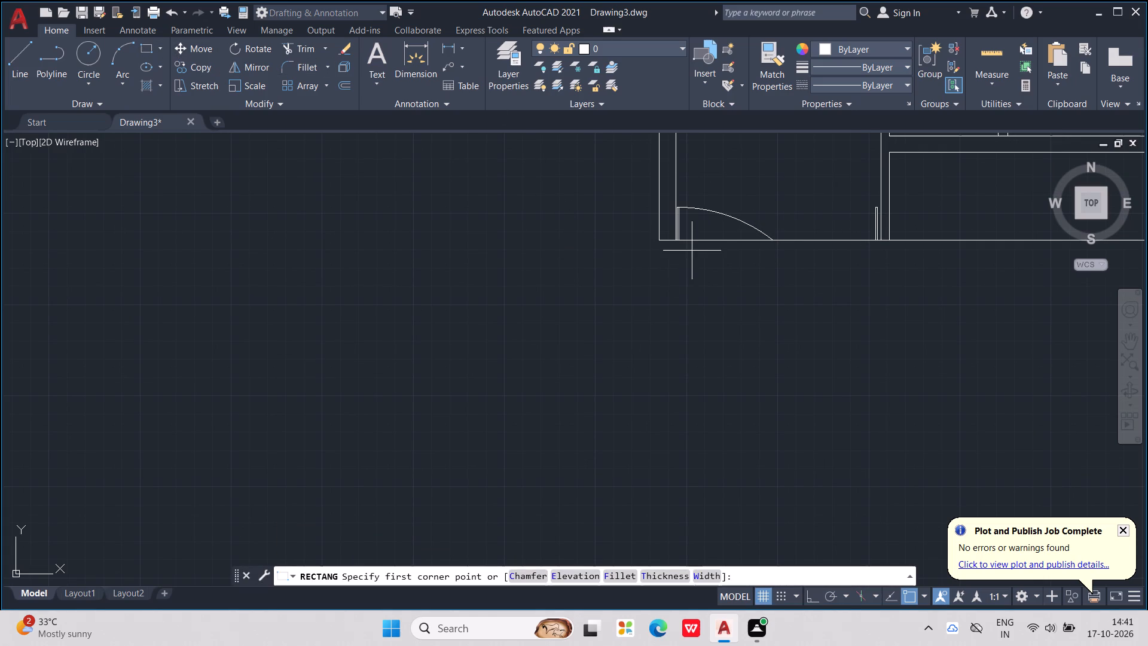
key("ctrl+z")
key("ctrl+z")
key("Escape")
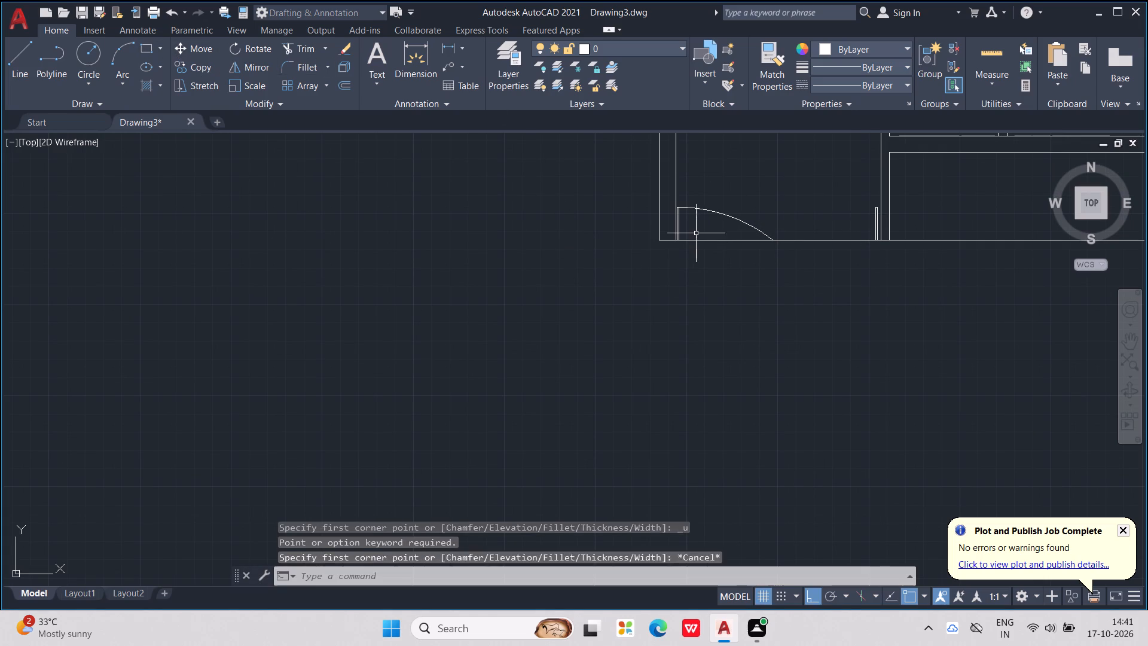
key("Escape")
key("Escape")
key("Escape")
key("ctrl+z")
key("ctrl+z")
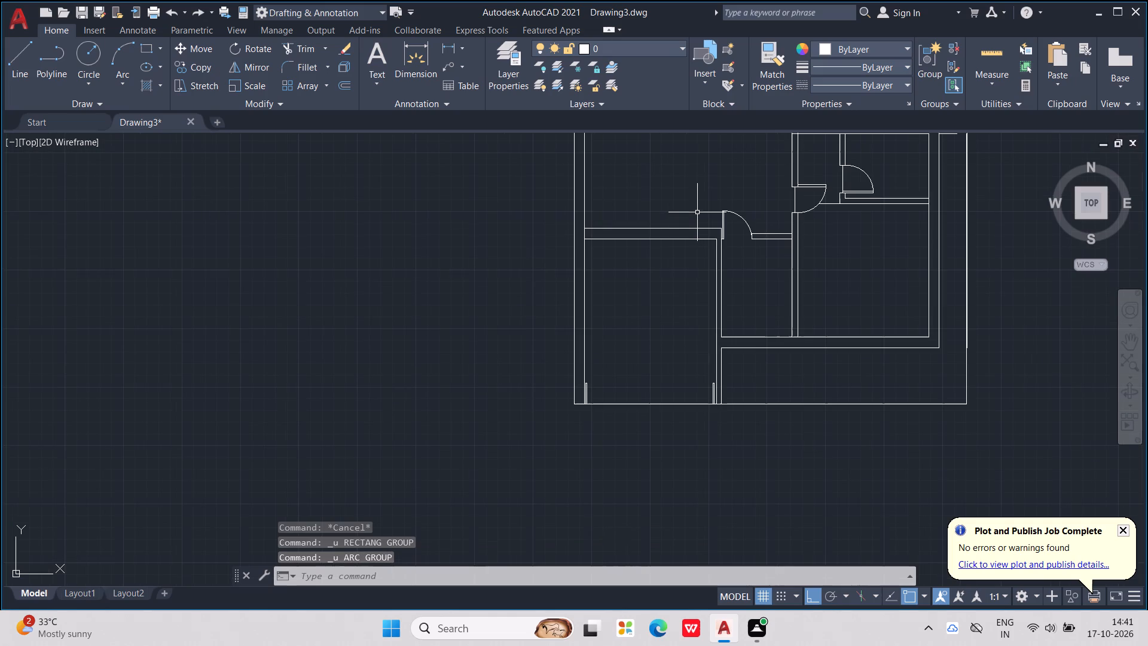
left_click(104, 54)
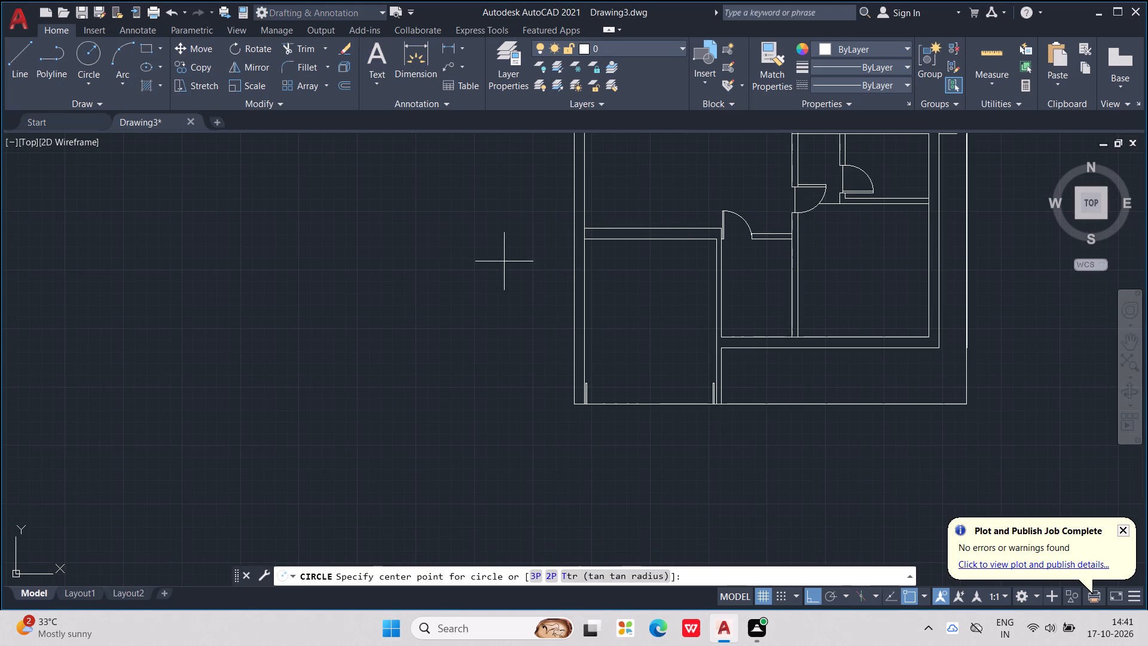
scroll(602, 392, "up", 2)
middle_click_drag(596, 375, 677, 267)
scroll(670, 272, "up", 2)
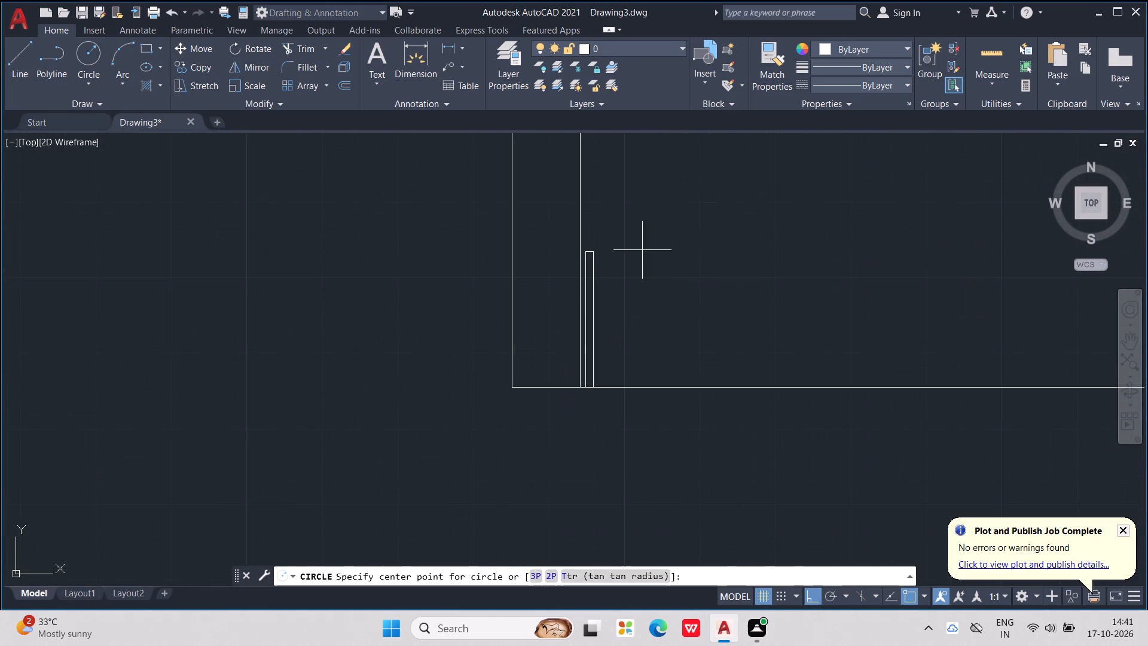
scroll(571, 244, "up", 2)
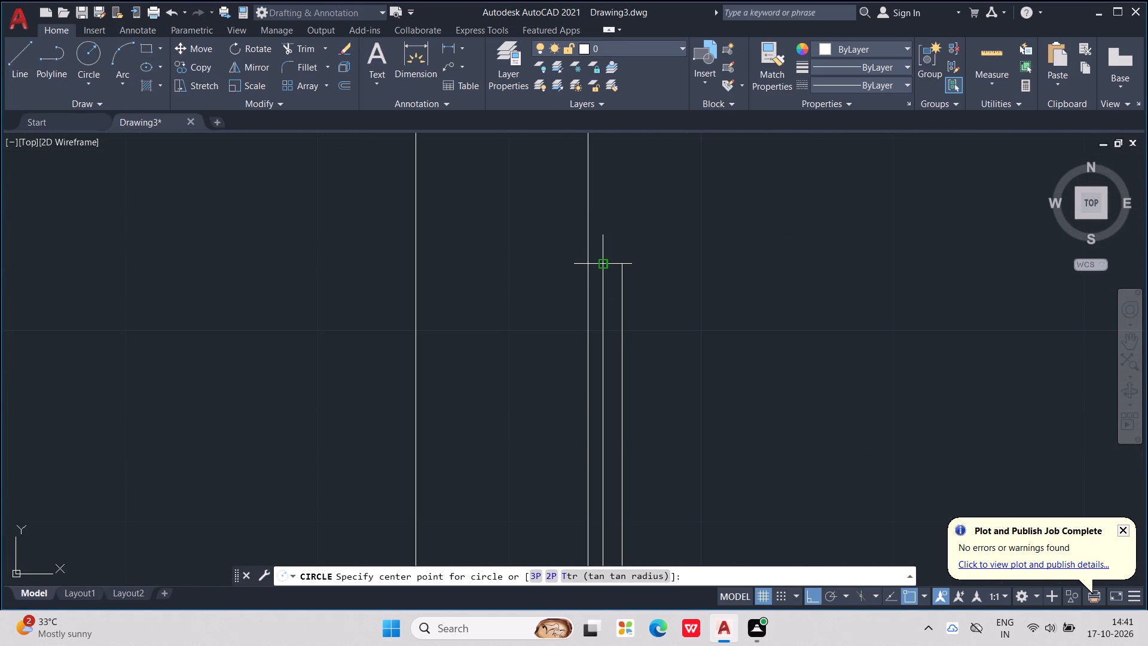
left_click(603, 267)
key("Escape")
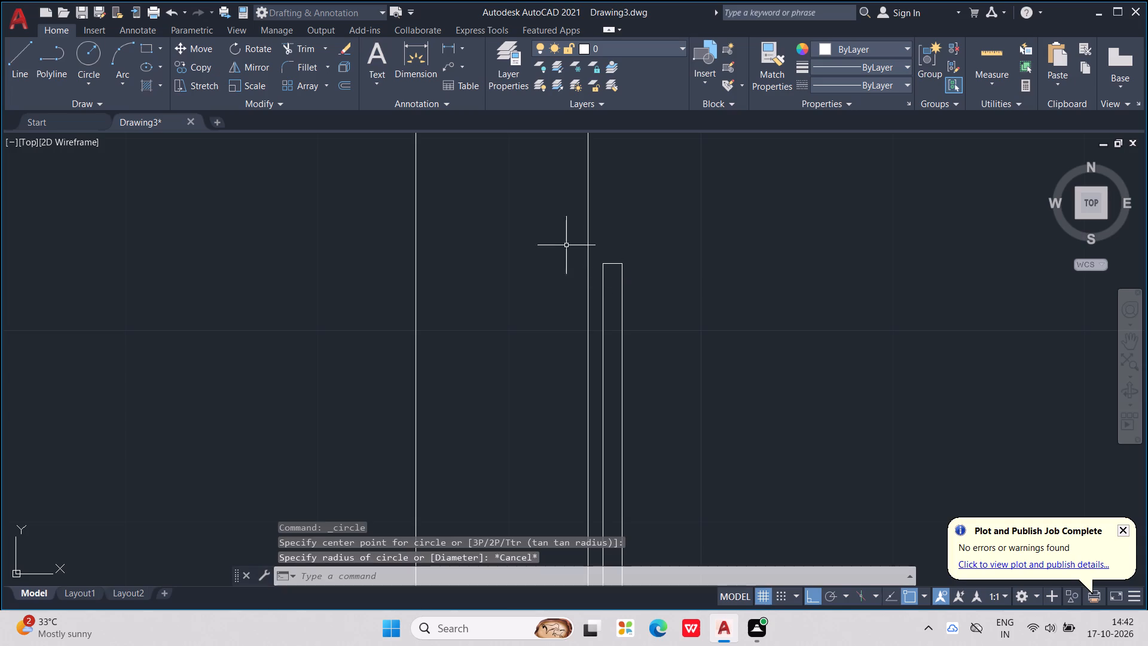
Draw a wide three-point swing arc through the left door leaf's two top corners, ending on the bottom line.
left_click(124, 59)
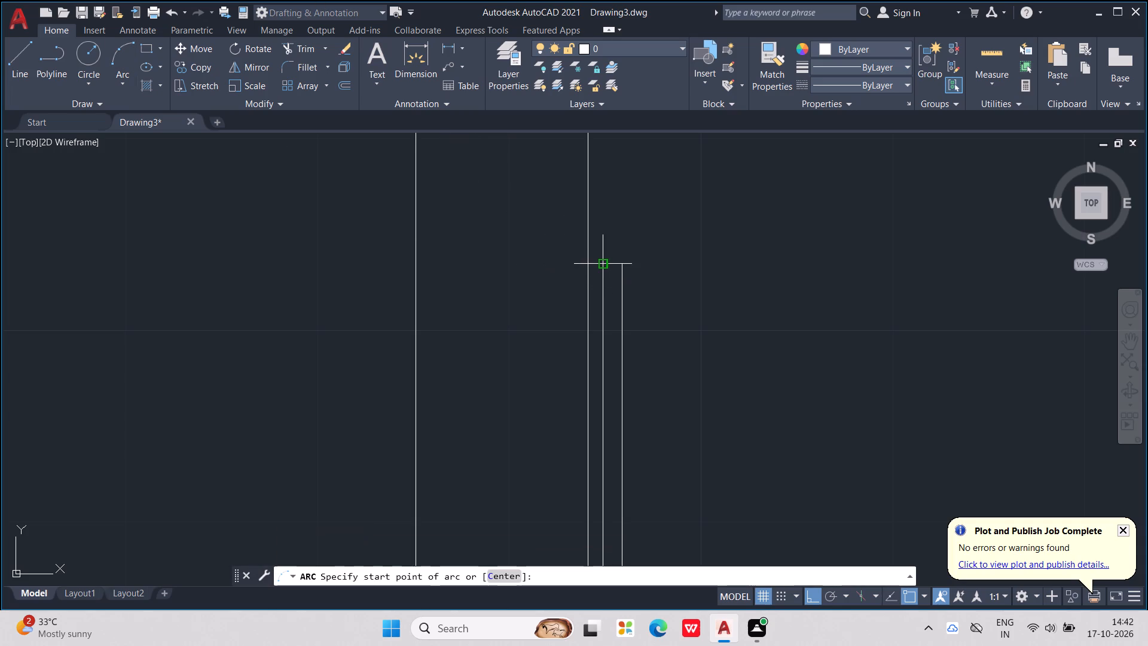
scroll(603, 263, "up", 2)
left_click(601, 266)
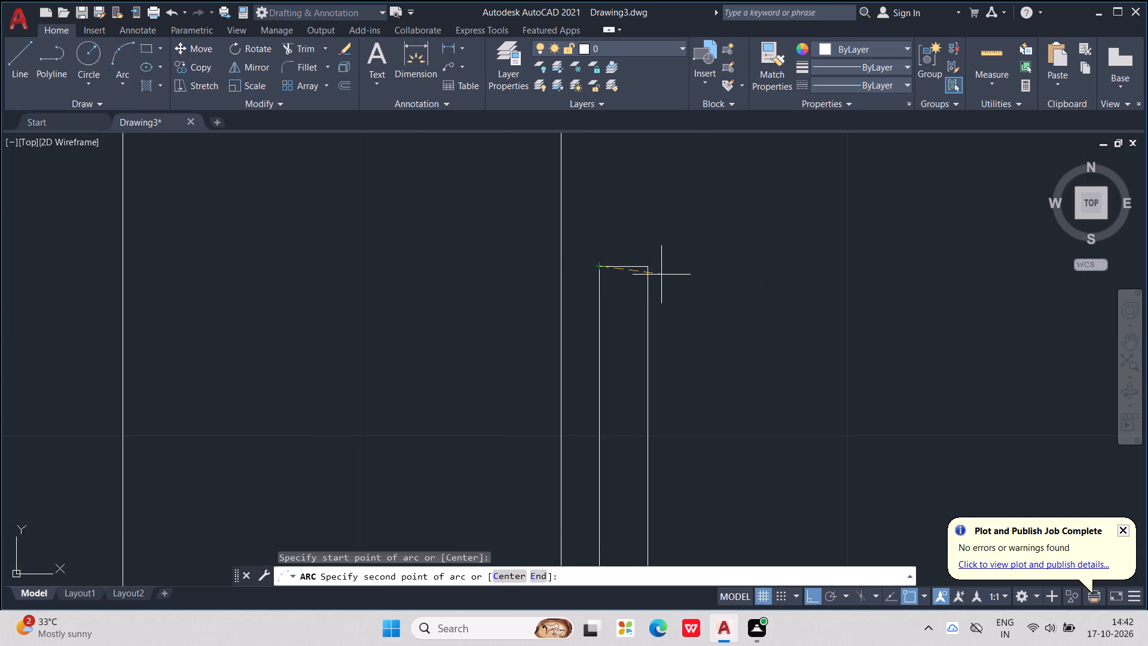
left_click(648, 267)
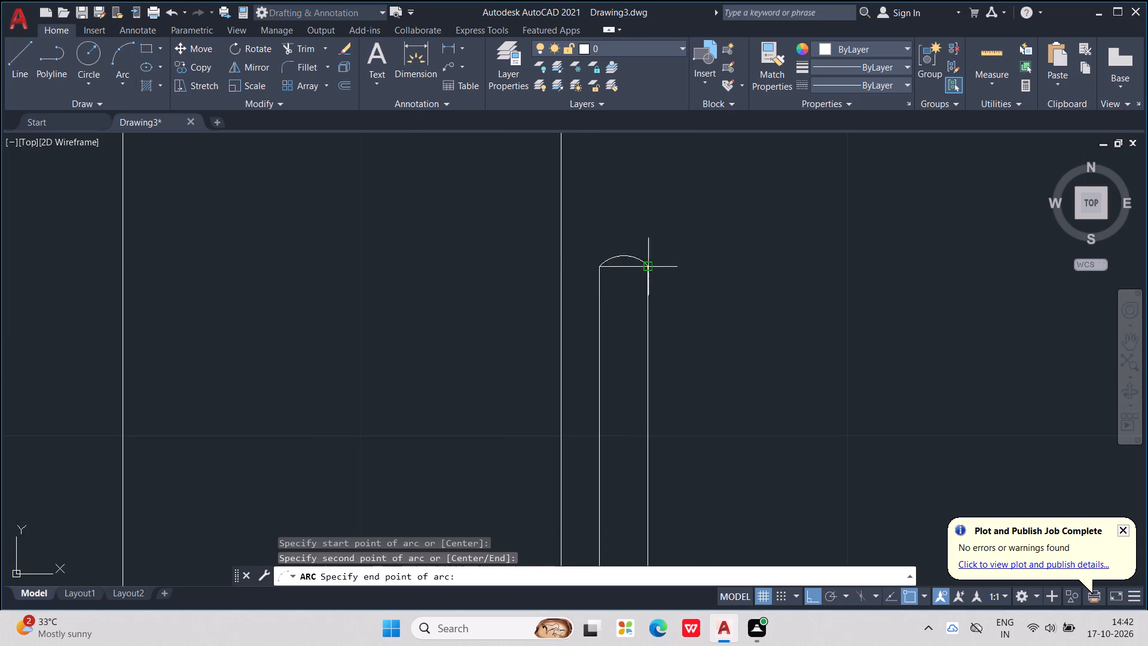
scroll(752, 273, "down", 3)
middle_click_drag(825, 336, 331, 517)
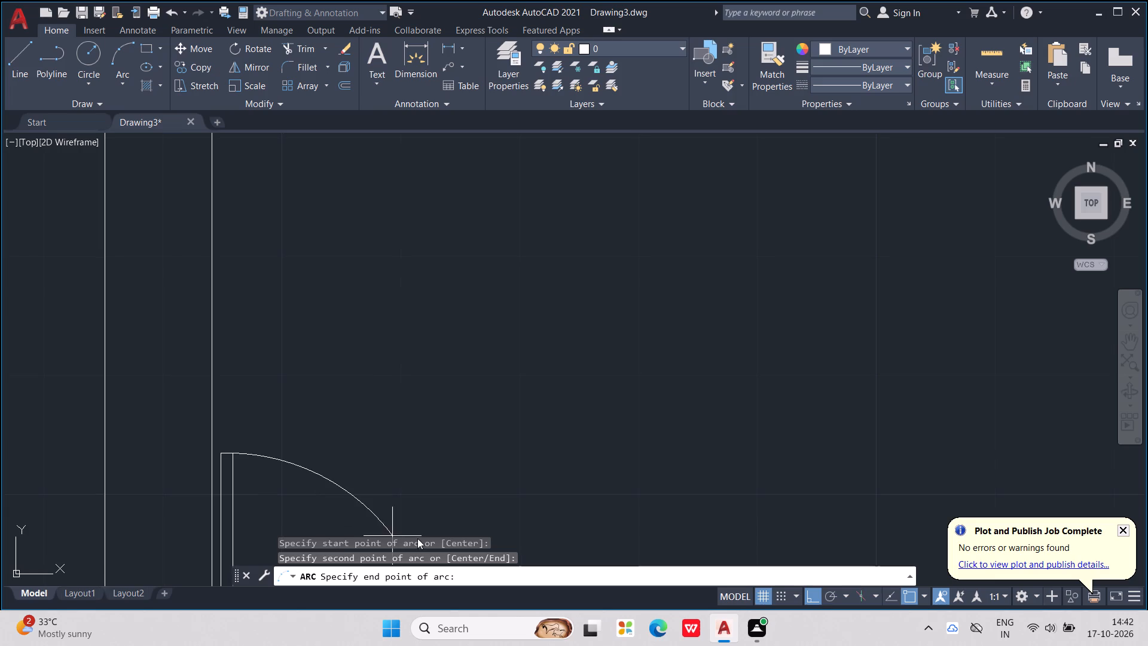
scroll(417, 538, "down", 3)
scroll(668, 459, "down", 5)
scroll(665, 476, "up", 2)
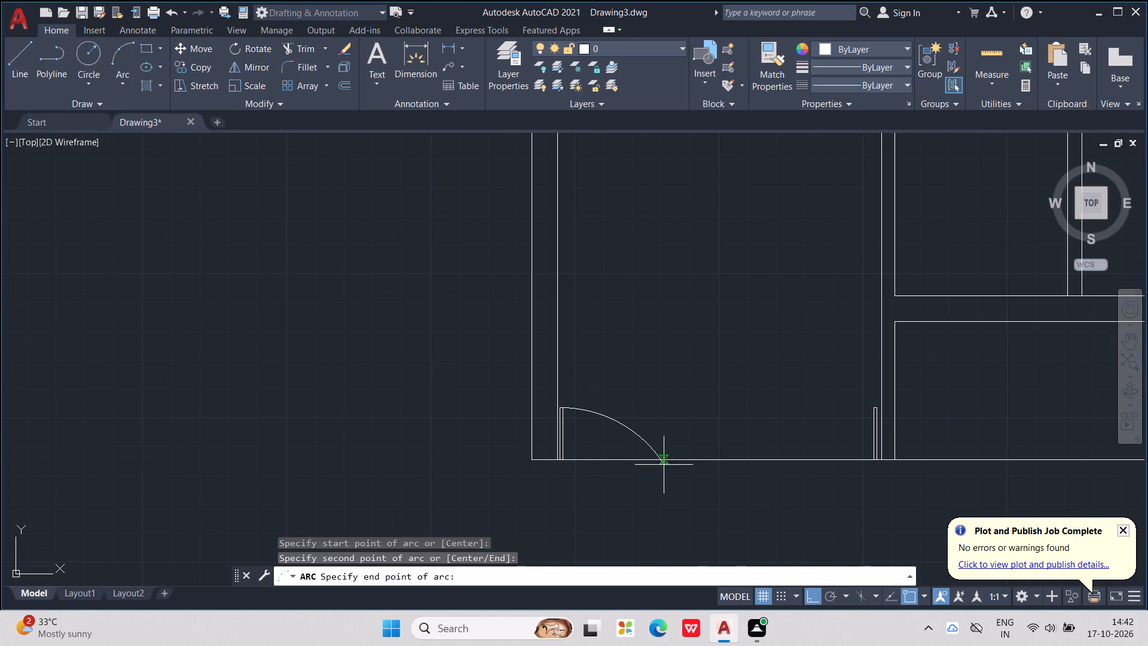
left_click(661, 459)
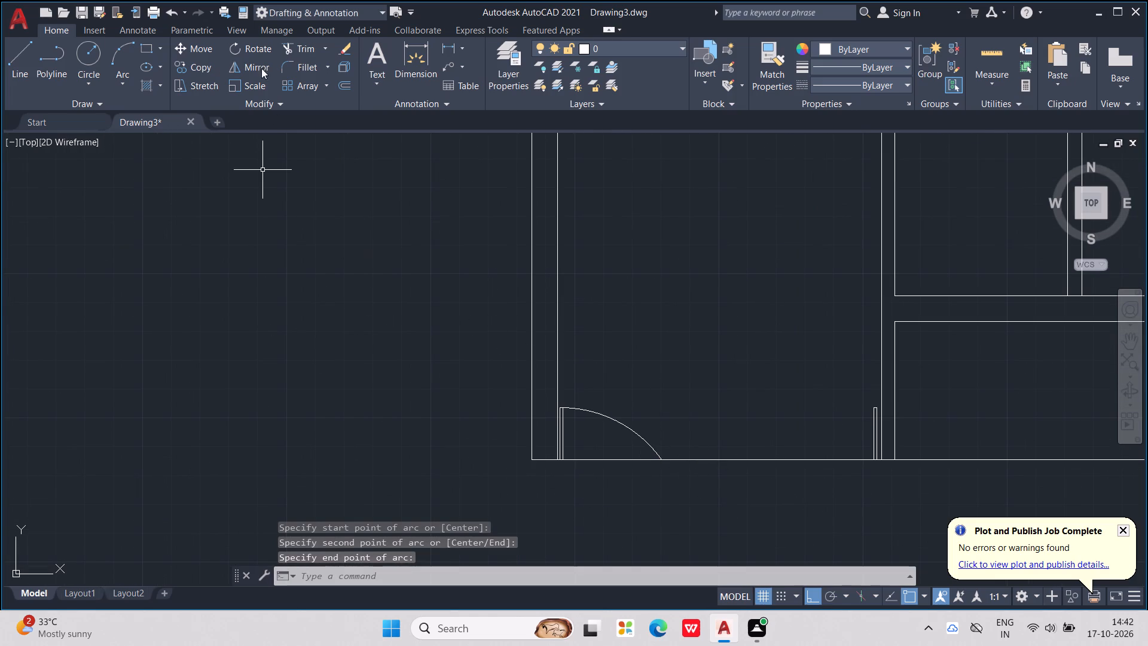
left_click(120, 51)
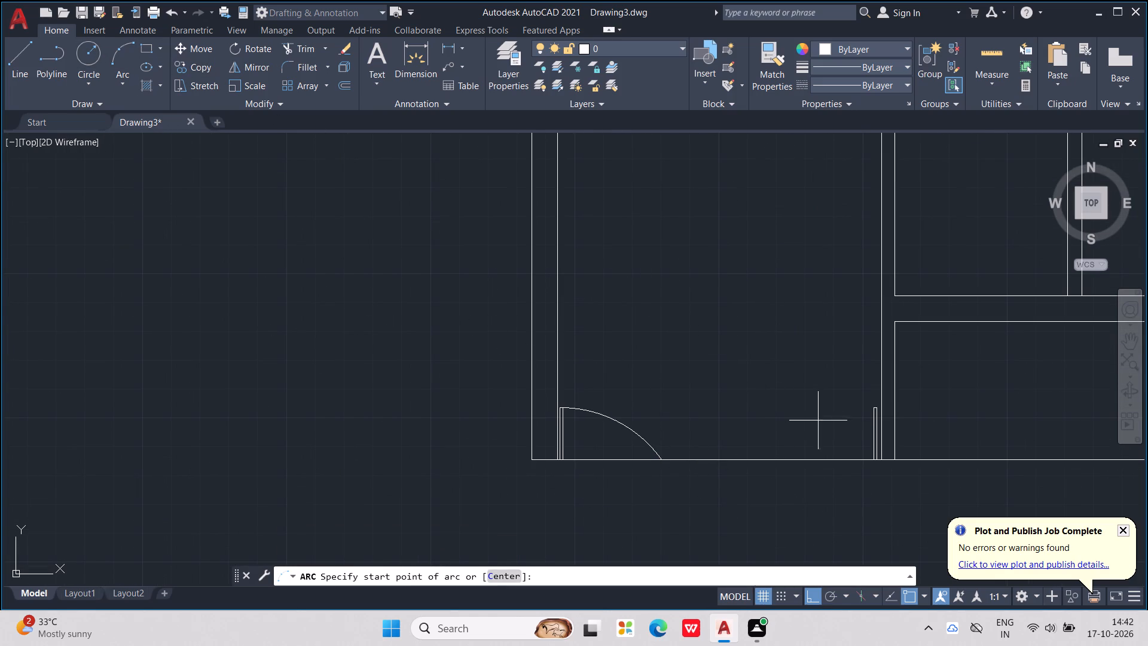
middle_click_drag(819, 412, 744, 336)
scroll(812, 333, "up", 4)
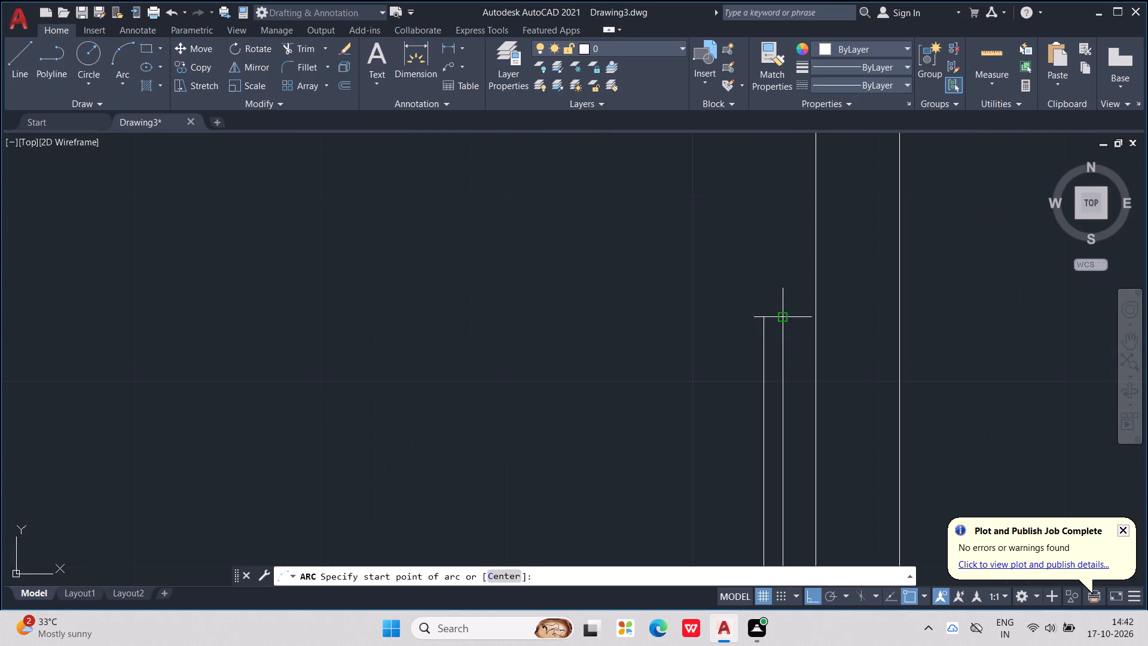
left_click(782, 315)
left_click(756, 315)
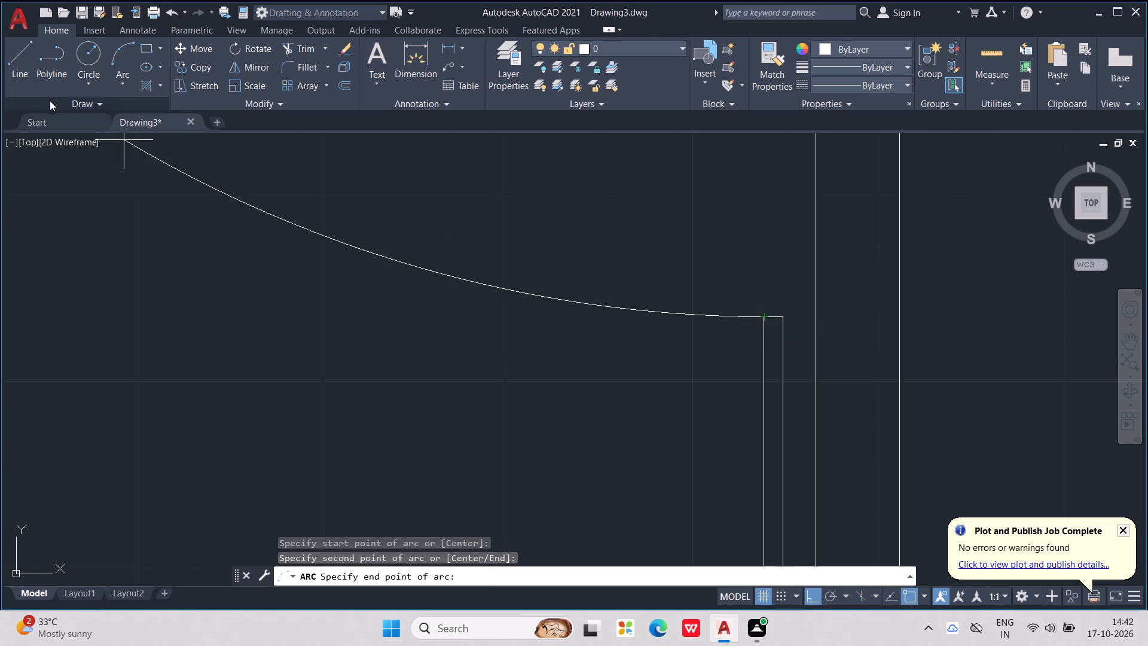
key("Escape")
Draw a three-point swing arc through the right door leaf's two top corners, curving down to the bottom line toward the left leaf.
left_click(124, 51)
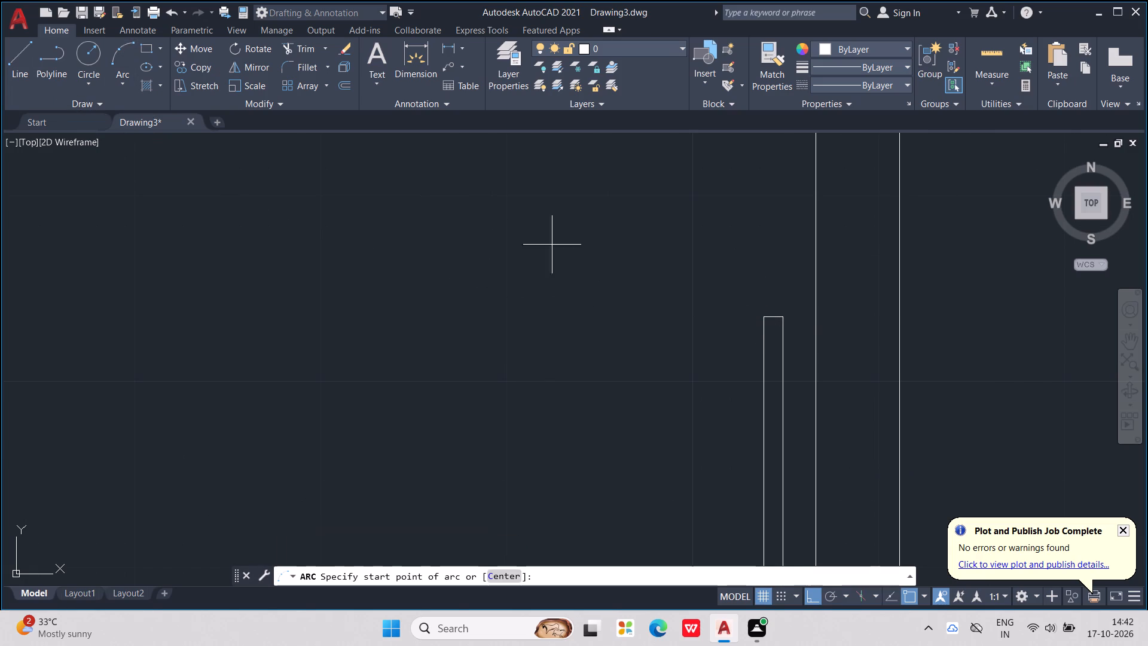
left_click(780, 318)
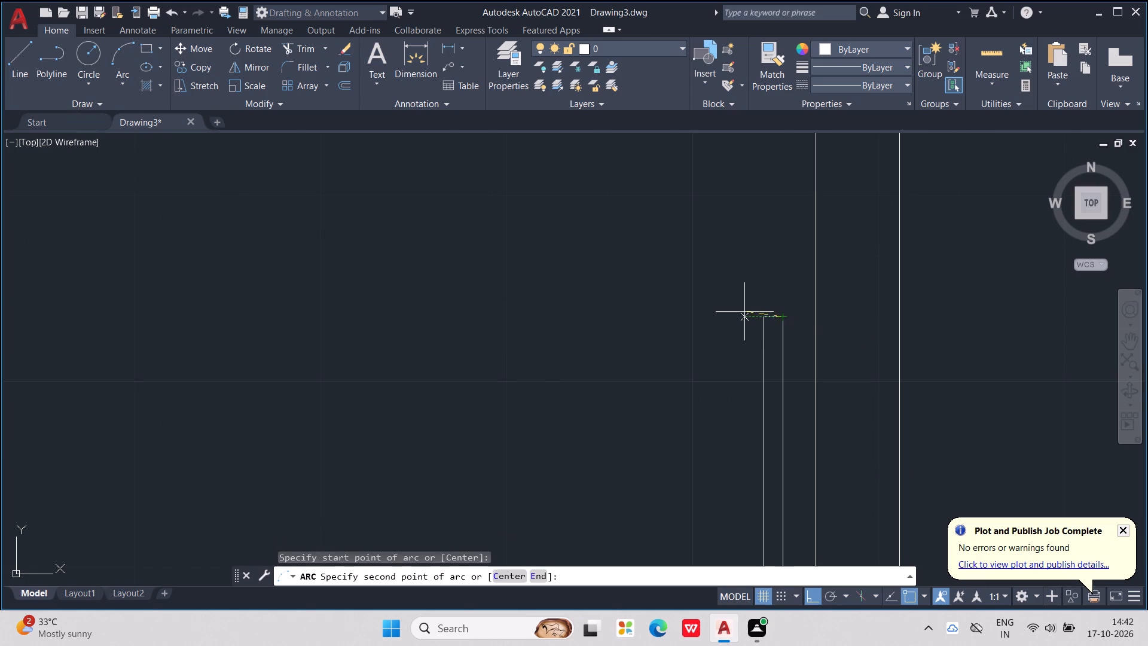
left_click(761, 321)
scroll(741, 324, "down", 3)
middle_click_drag(642, 342, 745, 335)
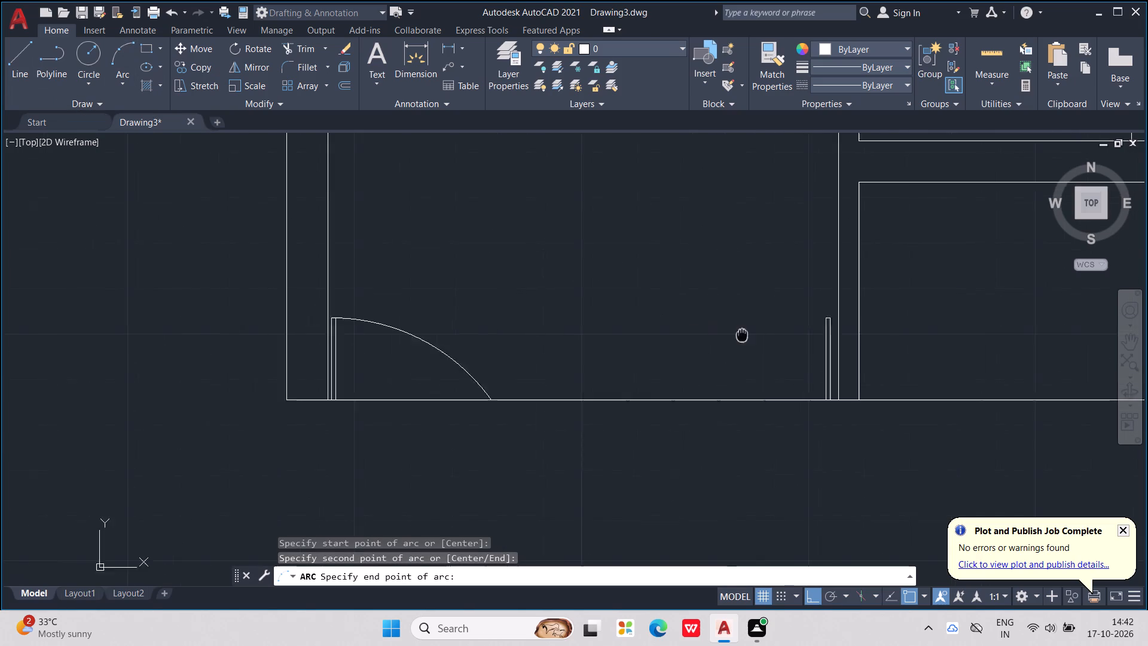
middle_click_drag(745, 335, 764, 338)
scroll(724, 352, "down", 3)
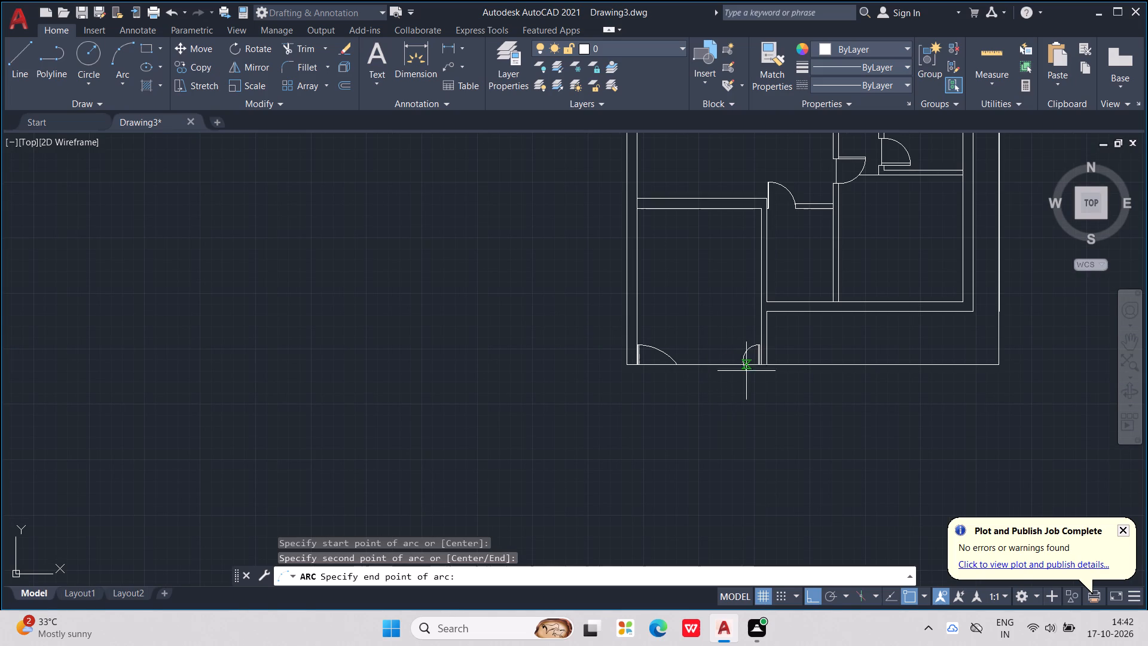
scroll(759, 349, "up", 2)
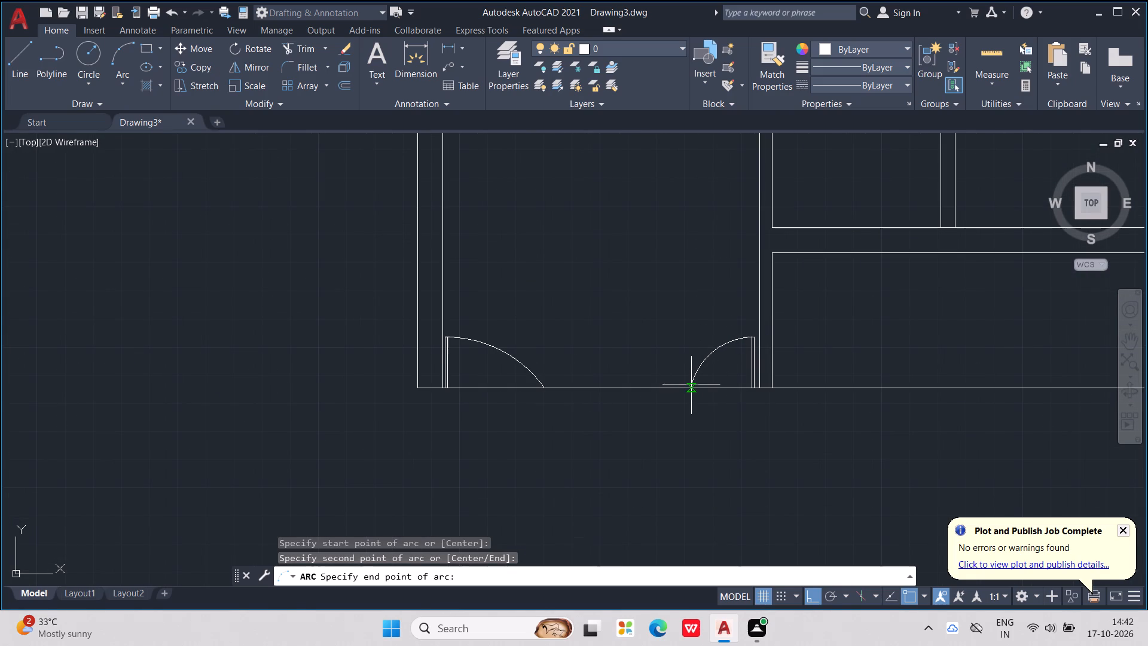
left_click(691, 390)
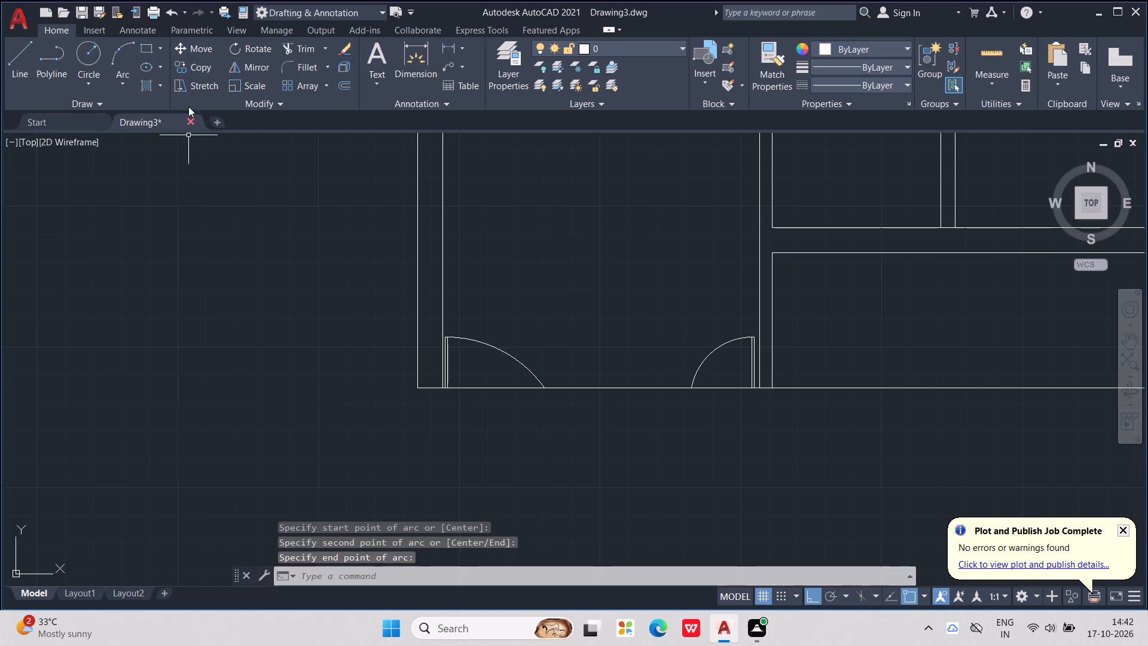
key("Escape")
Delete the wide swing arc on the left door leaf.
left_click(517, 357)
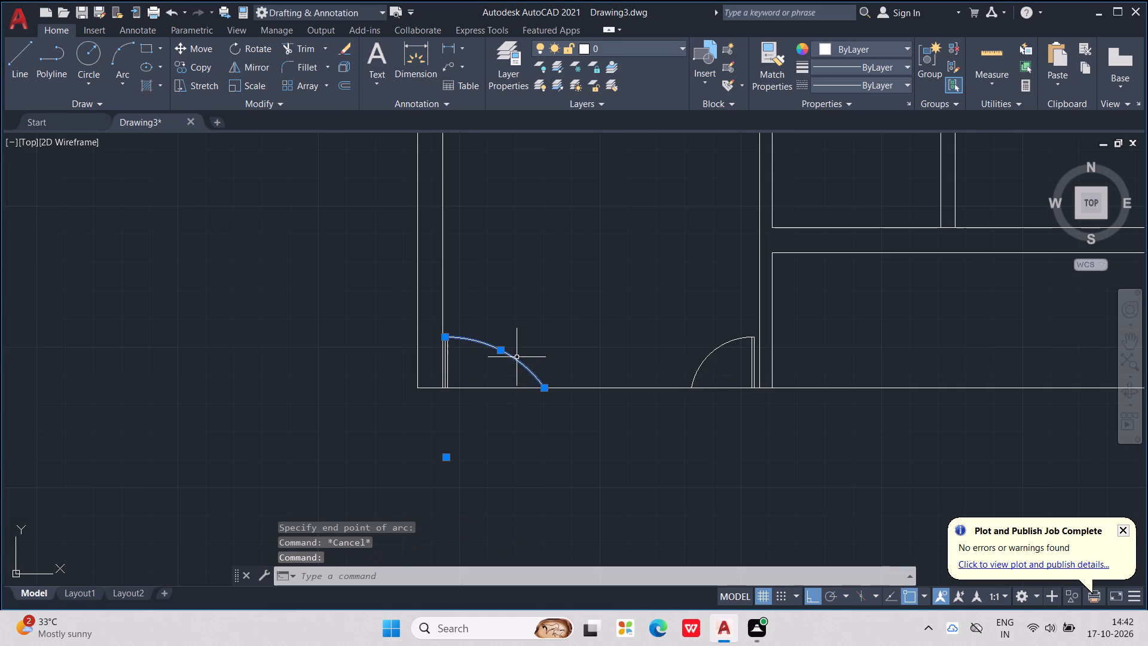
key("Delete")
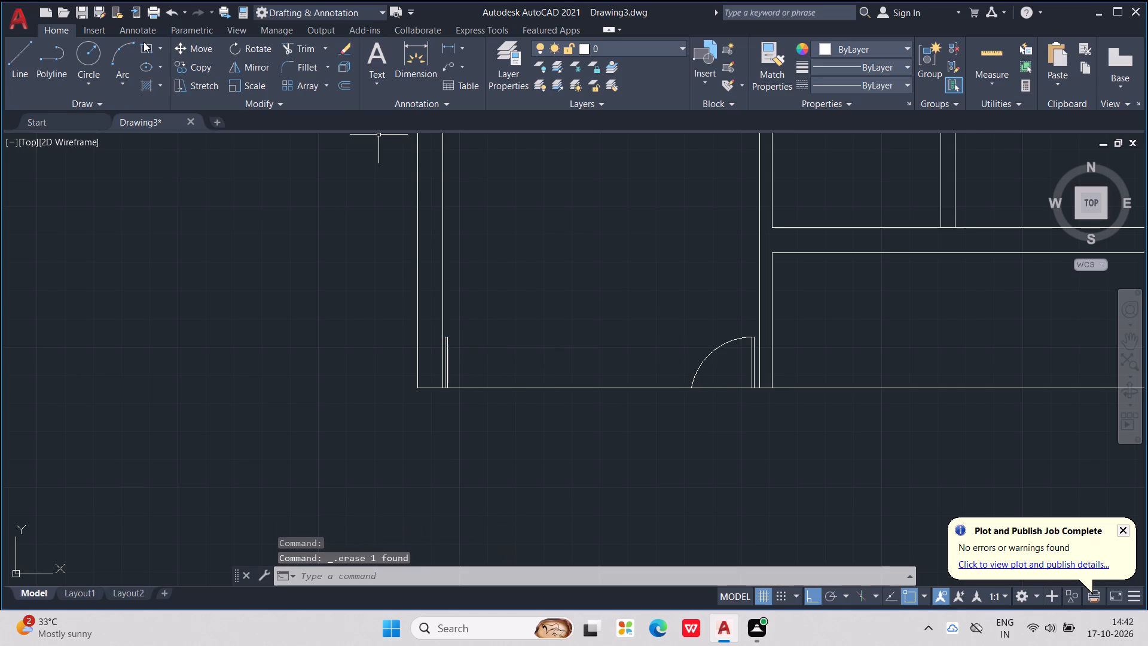
Draw a narrower three-point swing arc through the left door leaf's top corners to the bottom line, matching the right leaf's arc.
left_click(127, 51)
scroll(441, 321, "up", 1)
middle_click_drag(448, 334, 539, 325)
scroll(524, 386, "up", 2)
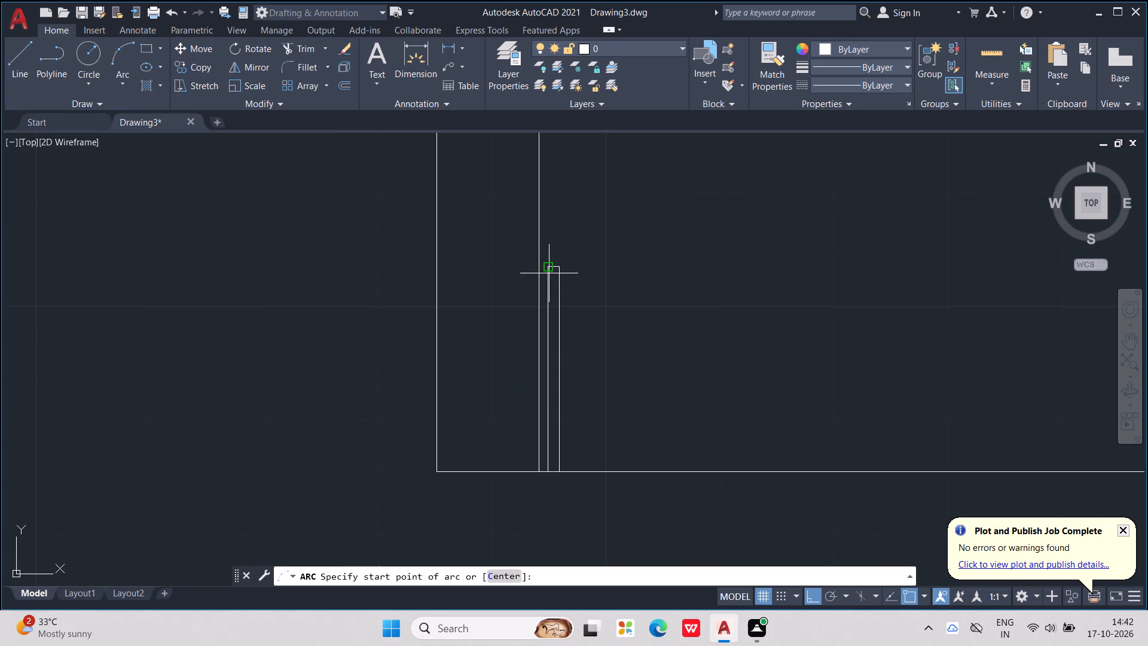
left_click(548, 264)
left_click(559, 264)
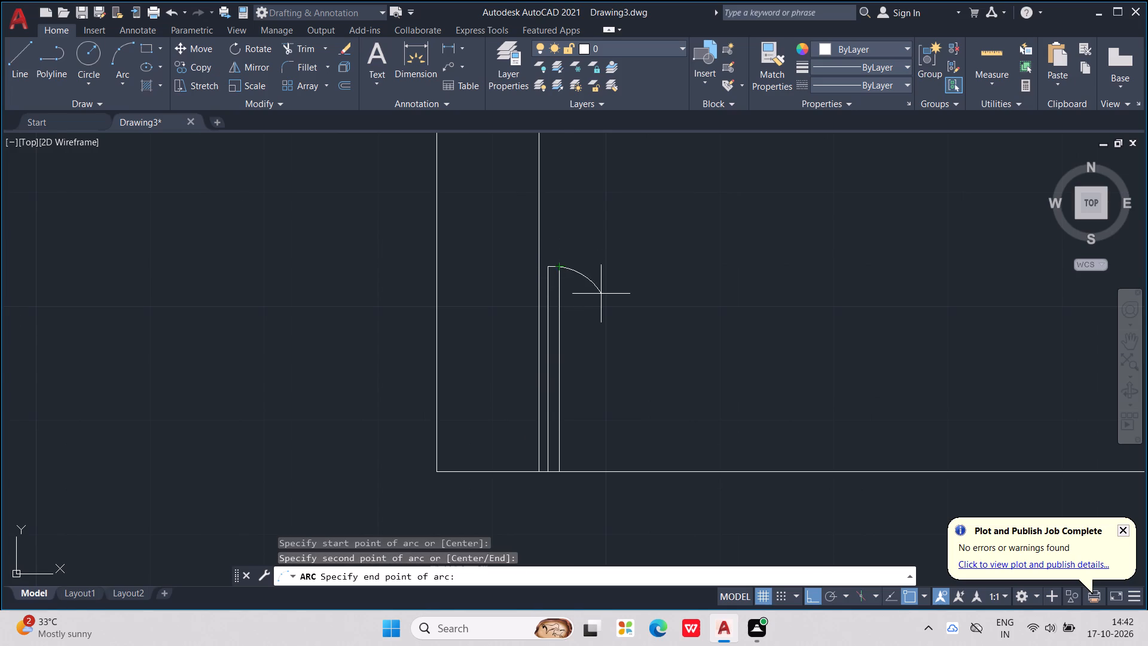
scroll(601, 294, "down", 3)
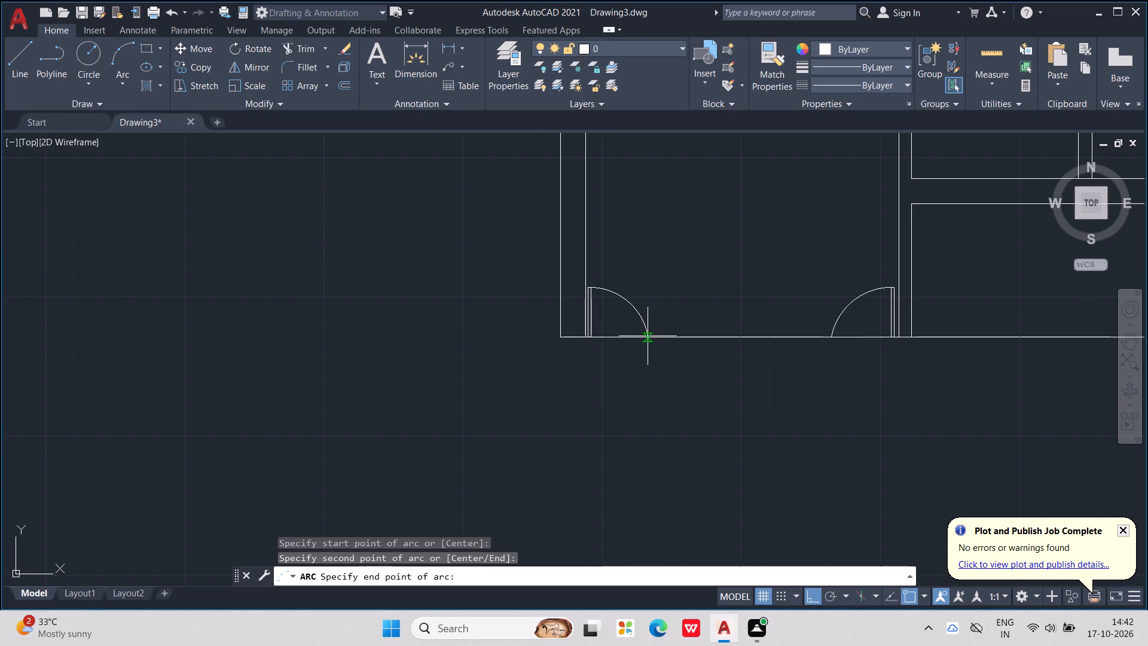
left_click(654, 339)
scroll(653, 339, "down", 3)
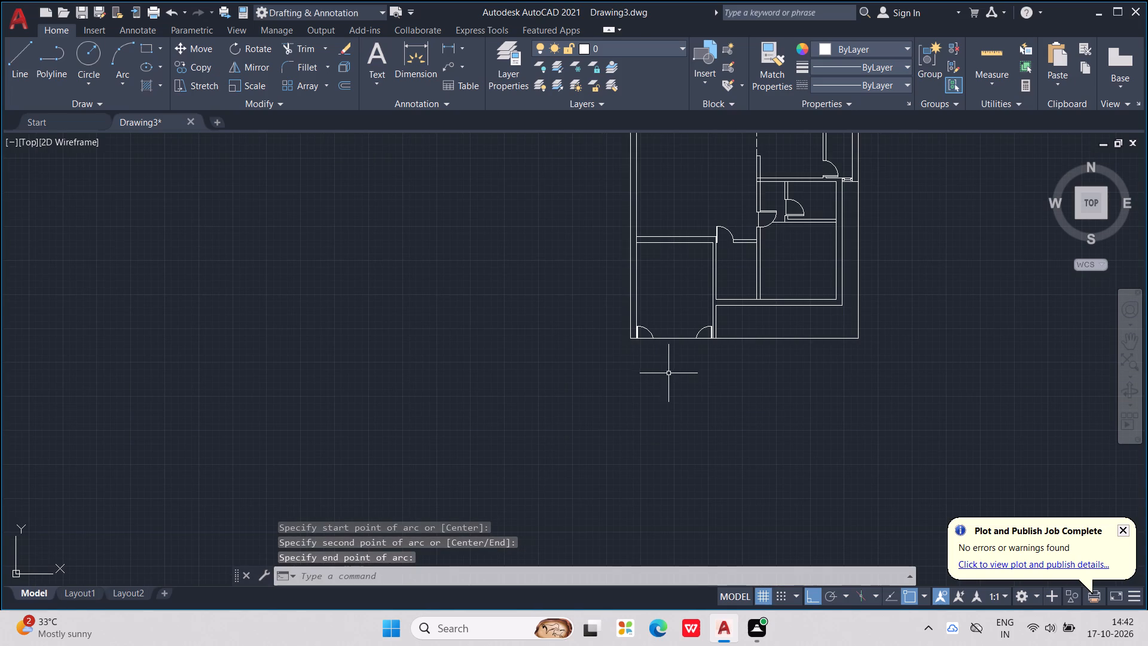
middle_click_drag(662, 350, 616, 324)
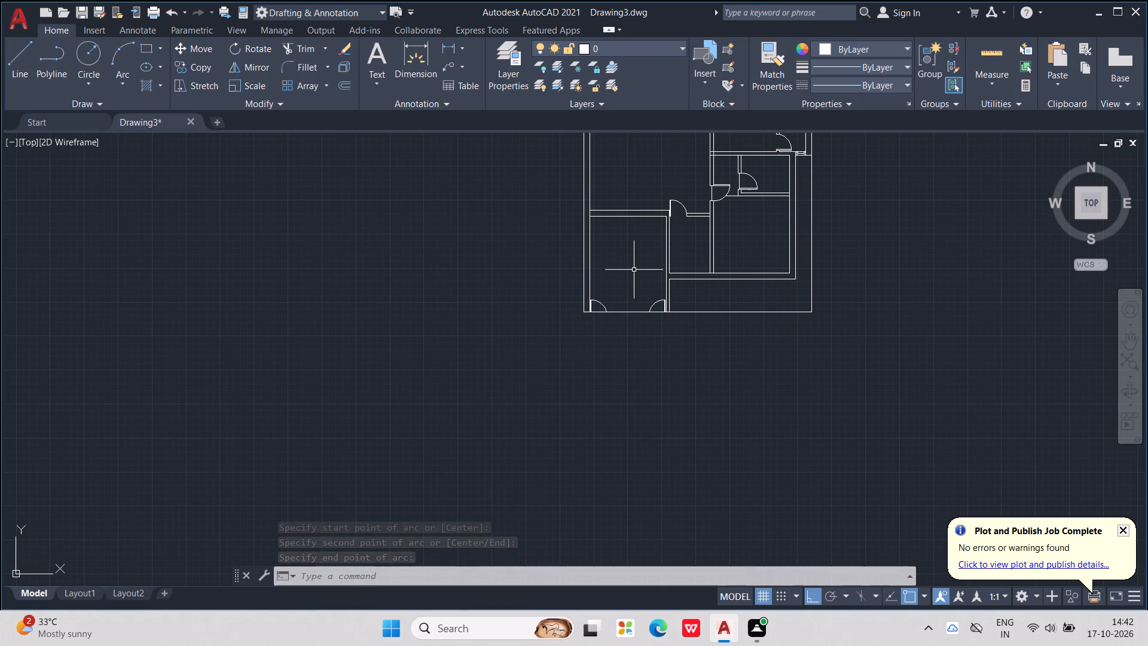
Undo the double door's swing arcs and both leaves, back to the plain bottom line between left wall and partition.
key("ctrl+z")
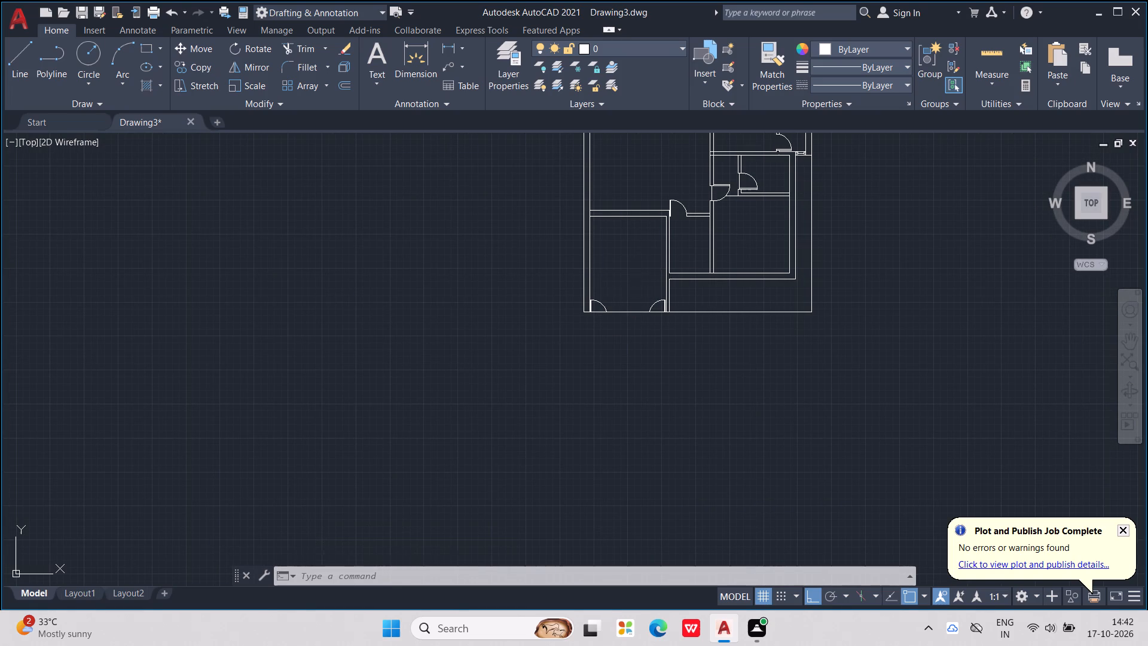
key("ctrl+z")
key("ctrl+z")
key("ctrl+z")
key("ctrl+z")
key("ctrl+z")
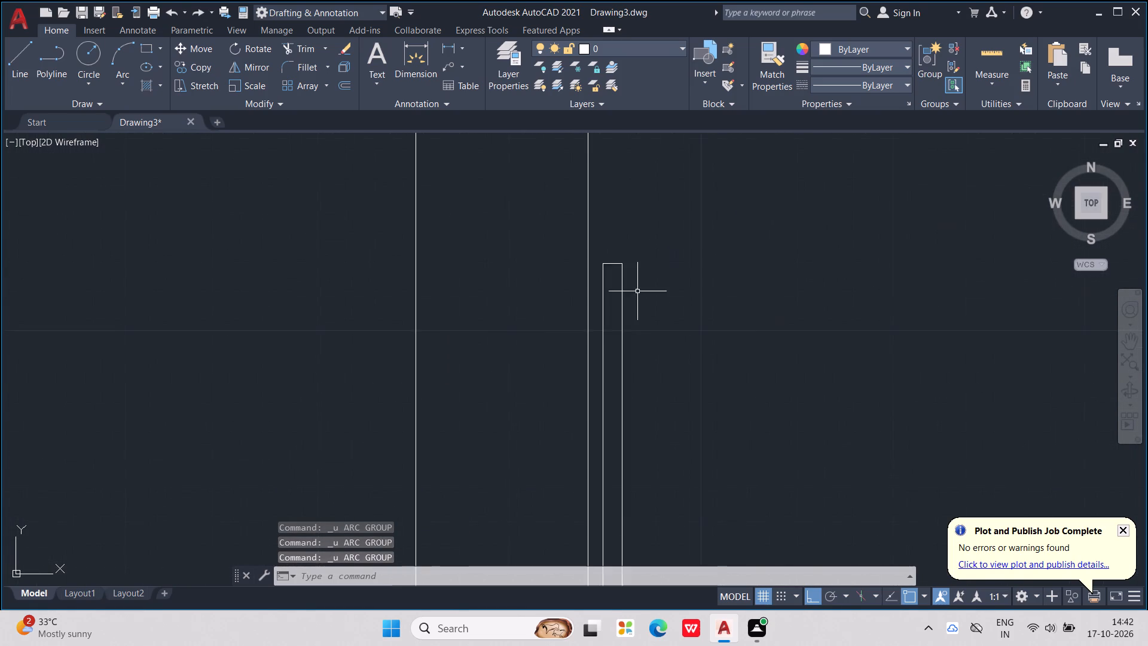
key("ctrl+z")
key("ctrl+z")
key("ctrl+z")
key("ctrl+z")
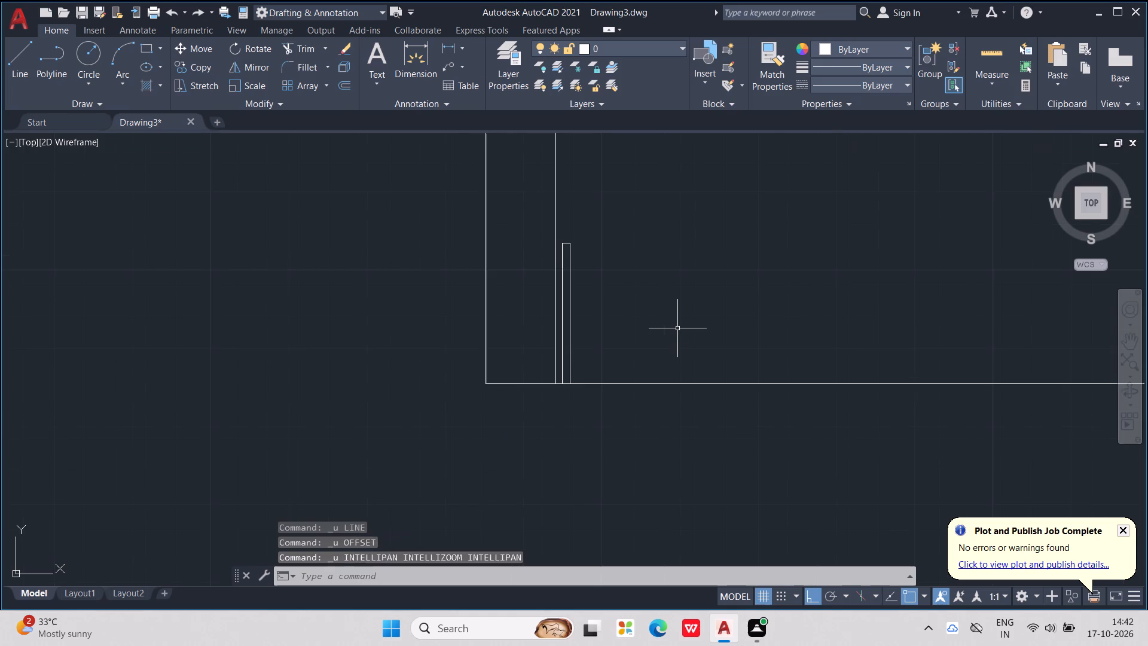
key("ctrl+z")
key("Escape")
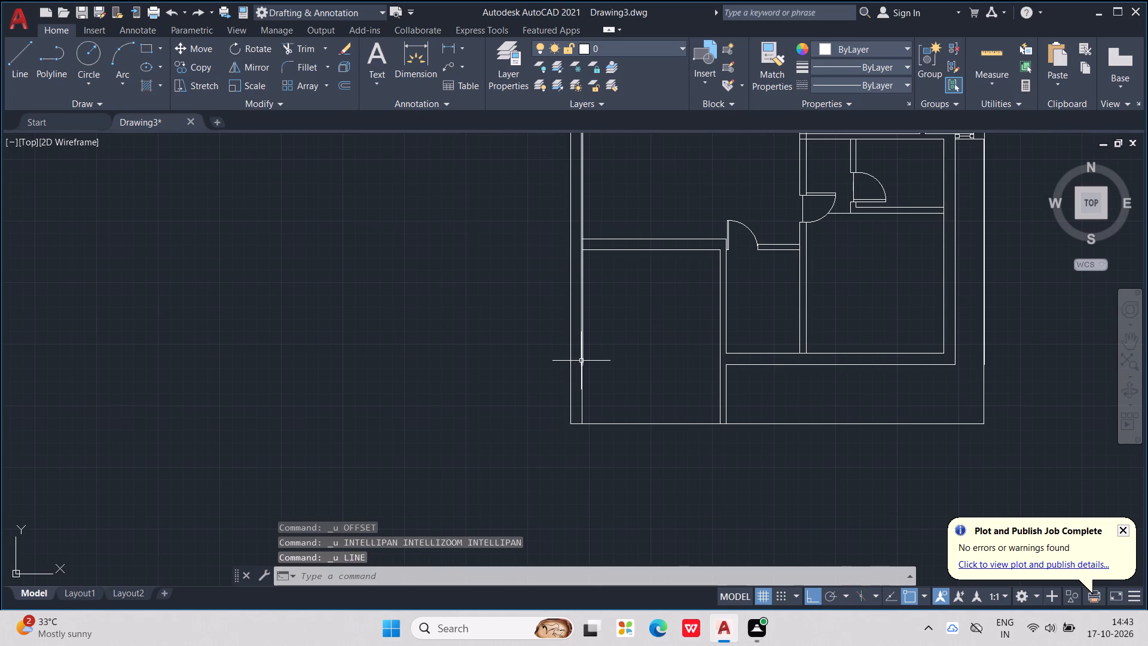
key("Escape")
Start a line at the left wall's inner bottom corner and run two consecutive 1" segments along the bottom line toward the partition.
key("l")
key("Return")
scroll(593, 395, "up", 1)
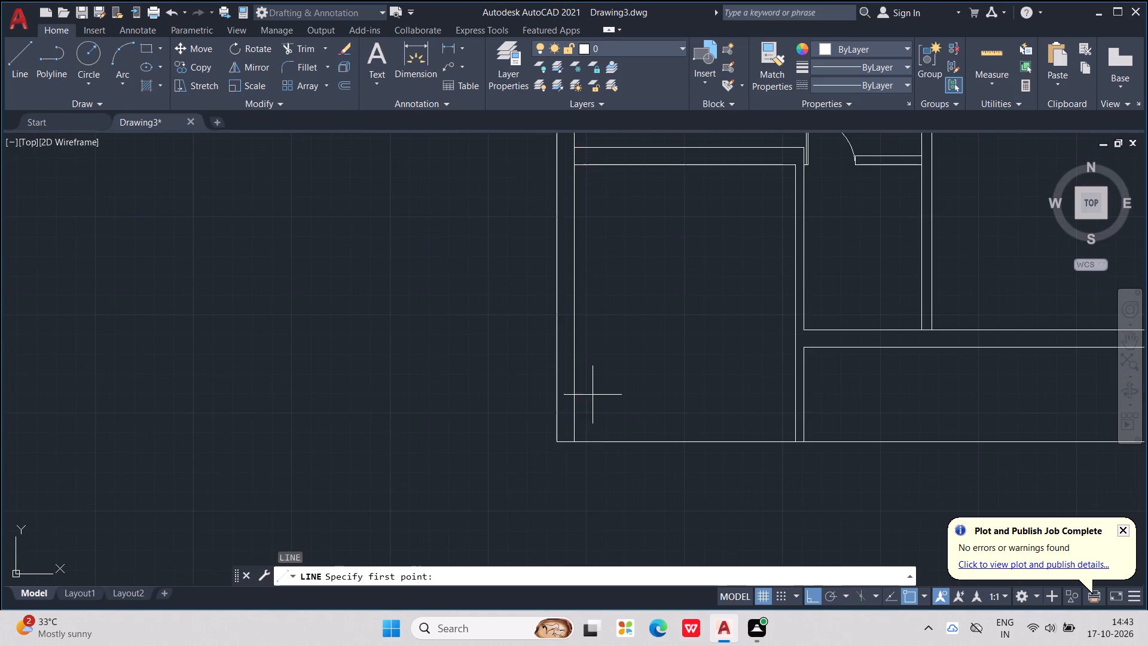
middle_click_drag(593, 395, 589, 309)
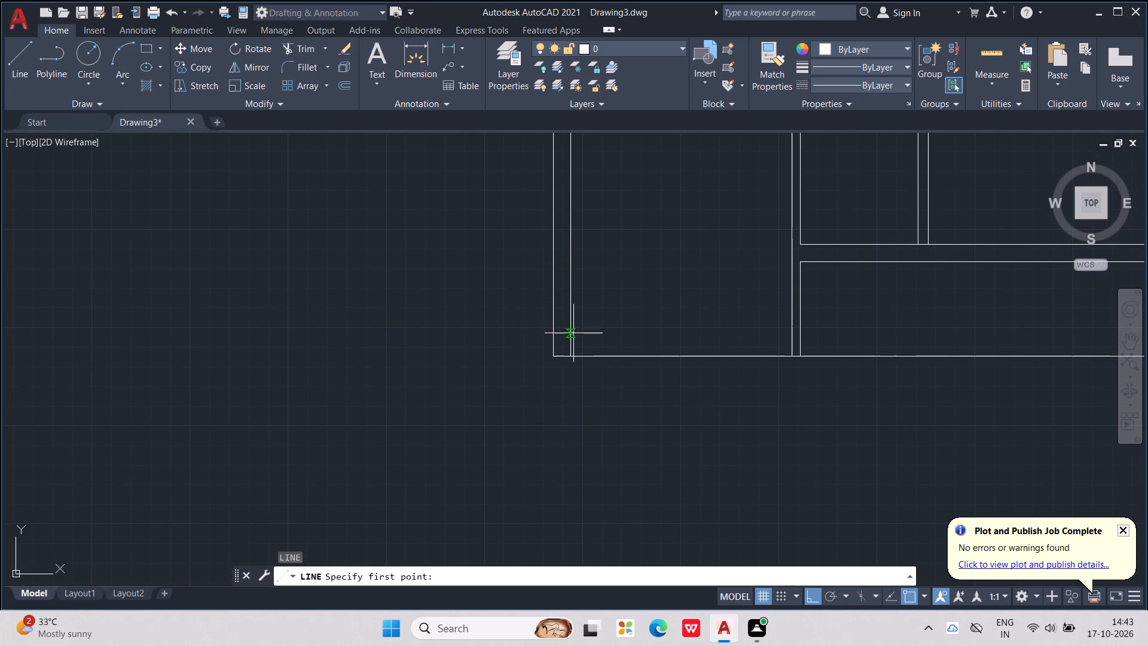
left_click(576, 356)
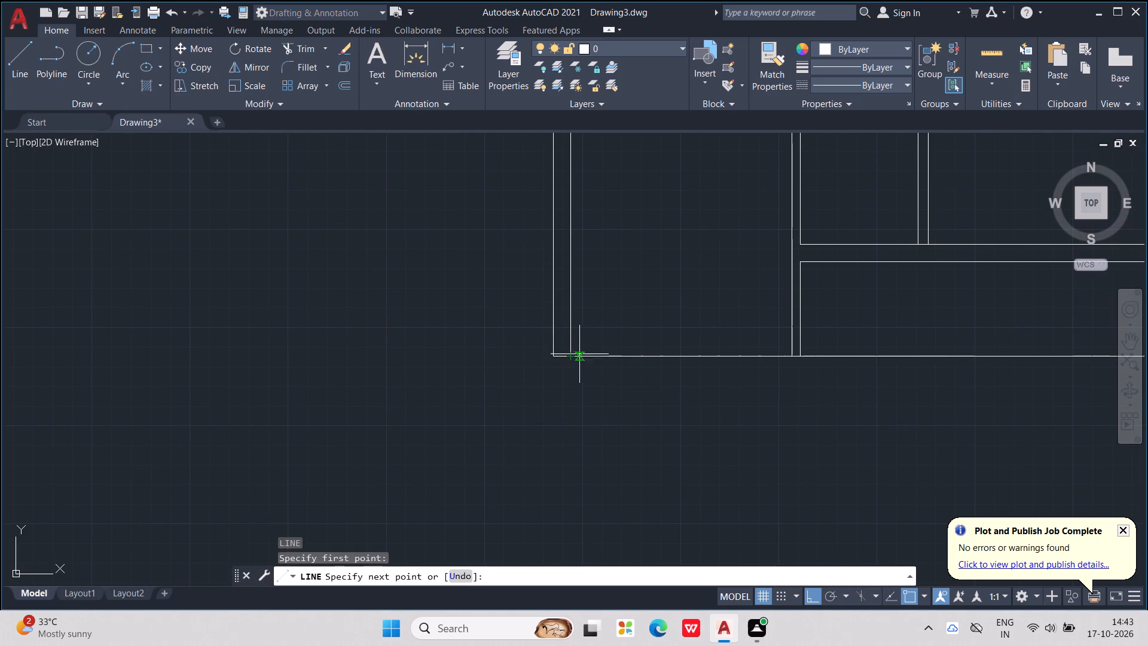
key("1")
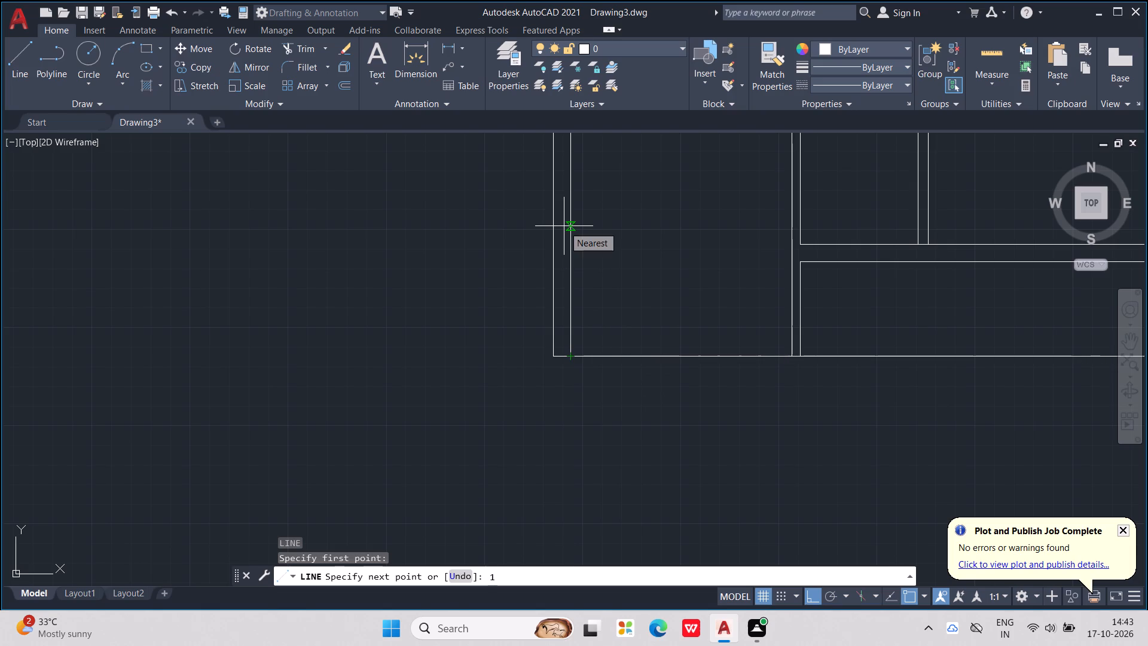
scroll(578, 234, "down", 1)
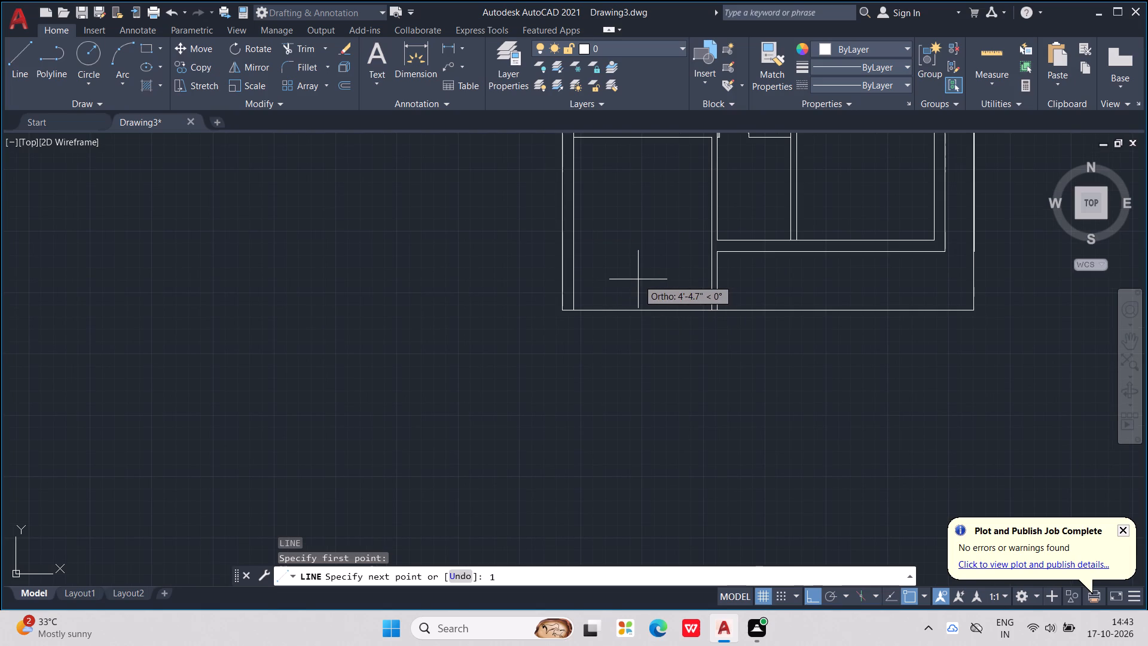
key("shift+quotedbl")
key("Return")
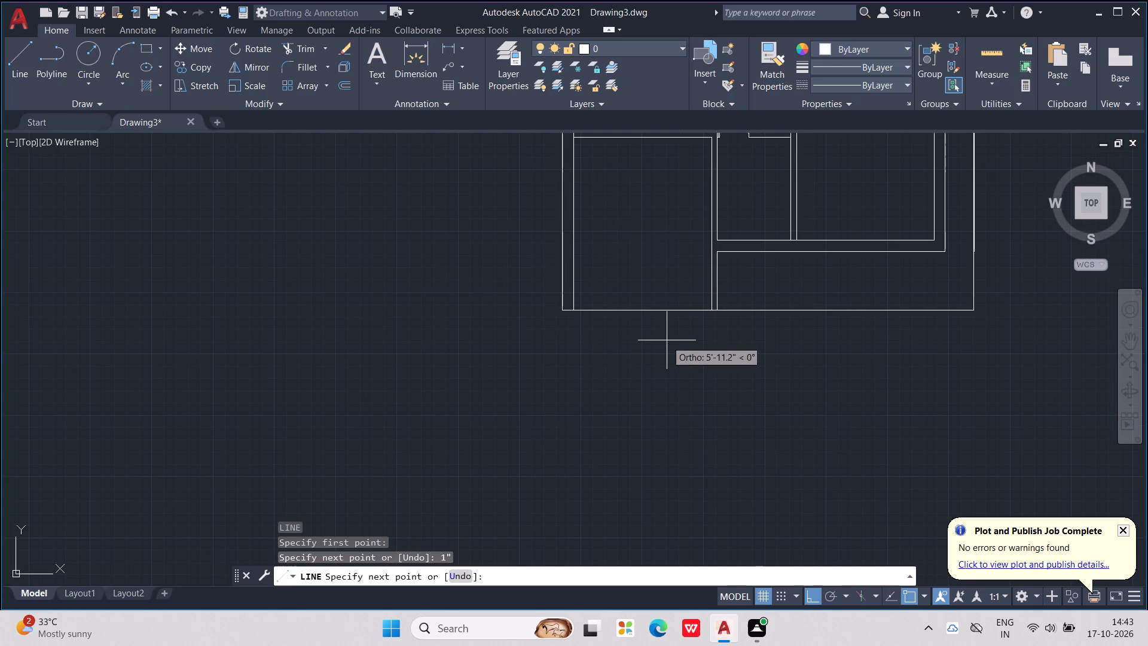
key("1")
key("shift+quotedbl")
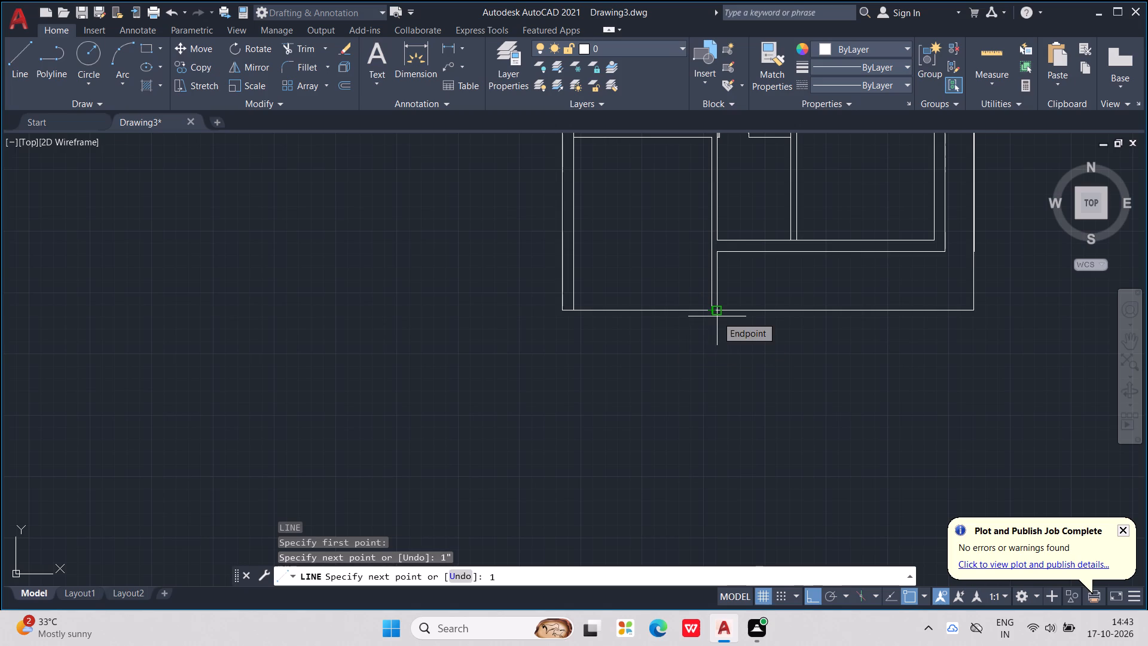
key("Return")
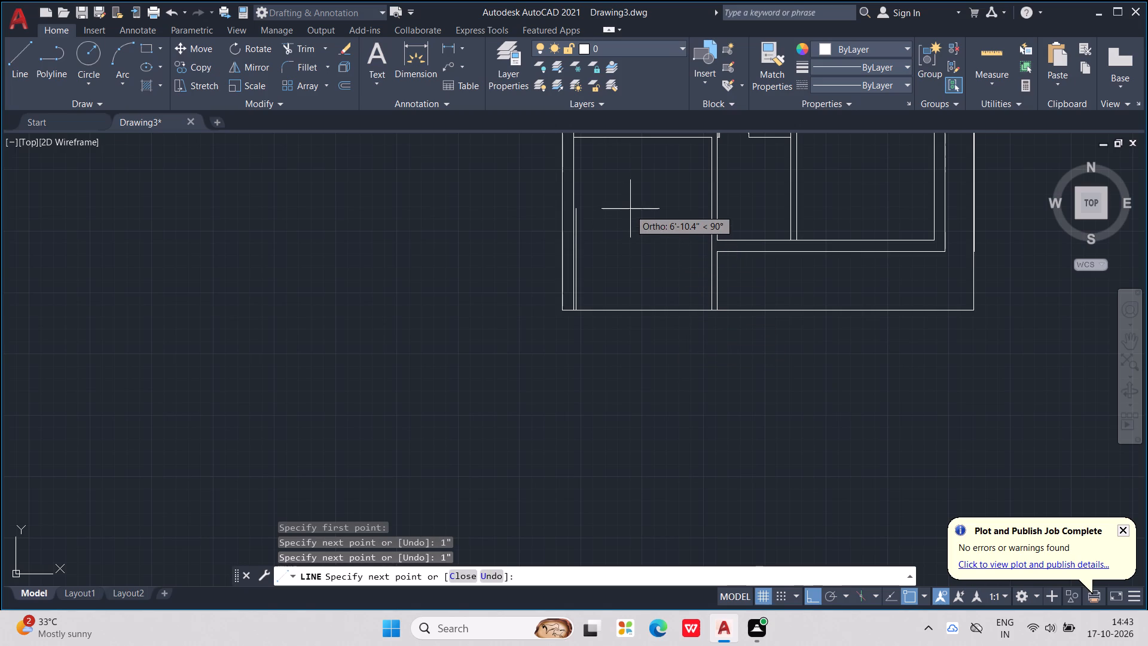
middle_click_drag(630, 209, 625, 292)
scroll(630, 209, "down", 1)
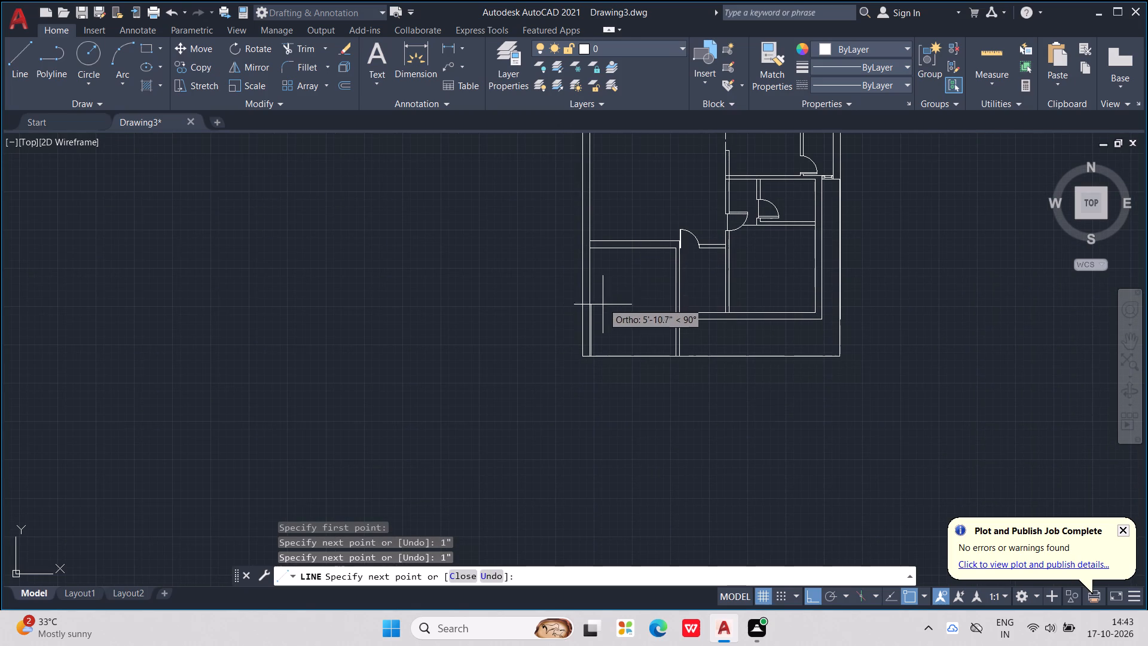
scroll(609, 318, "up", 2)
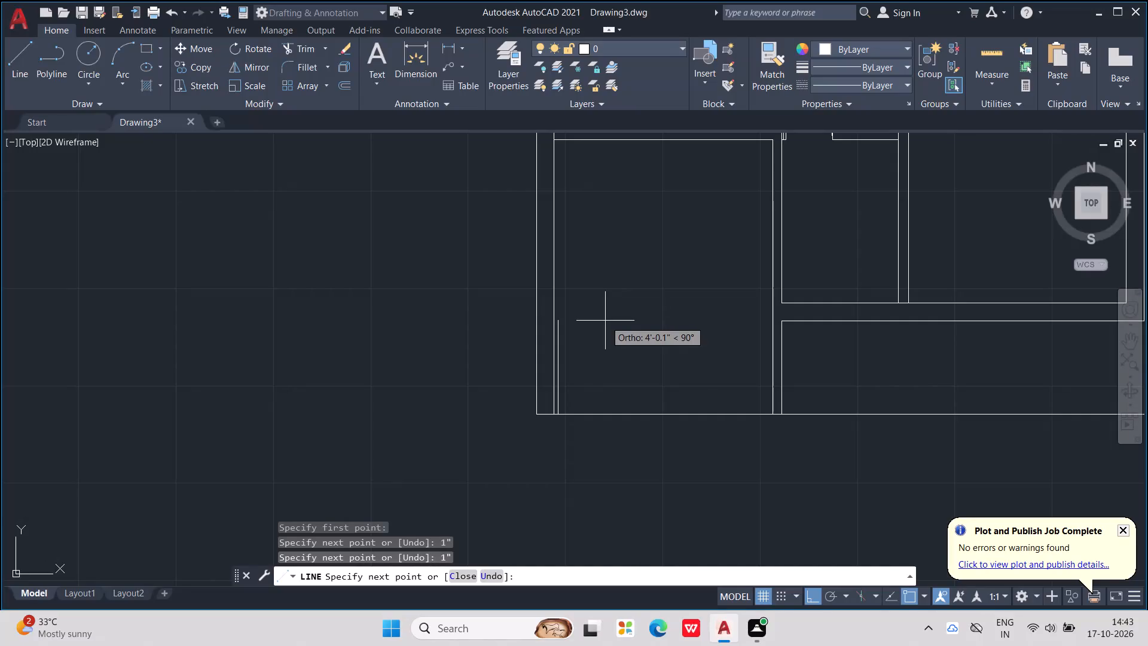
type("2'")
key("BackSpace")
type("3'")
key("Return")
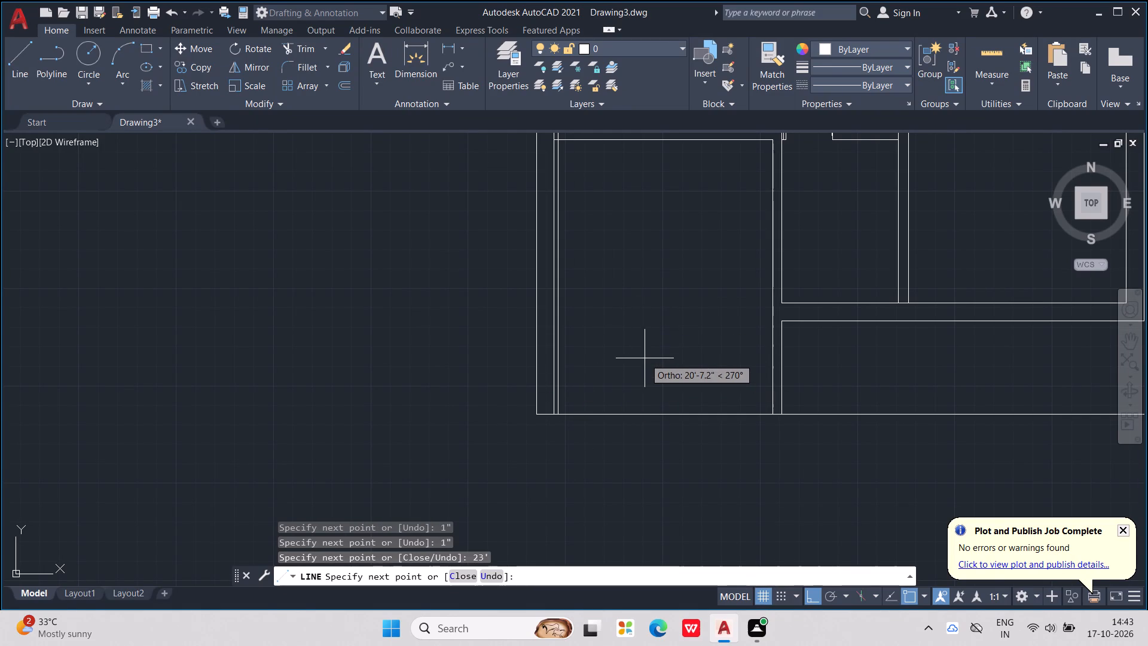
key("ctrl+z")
Continue the line as the left door leaf: 3' up, 2" across toward the partition, and back down to the bottom line.
key("3")
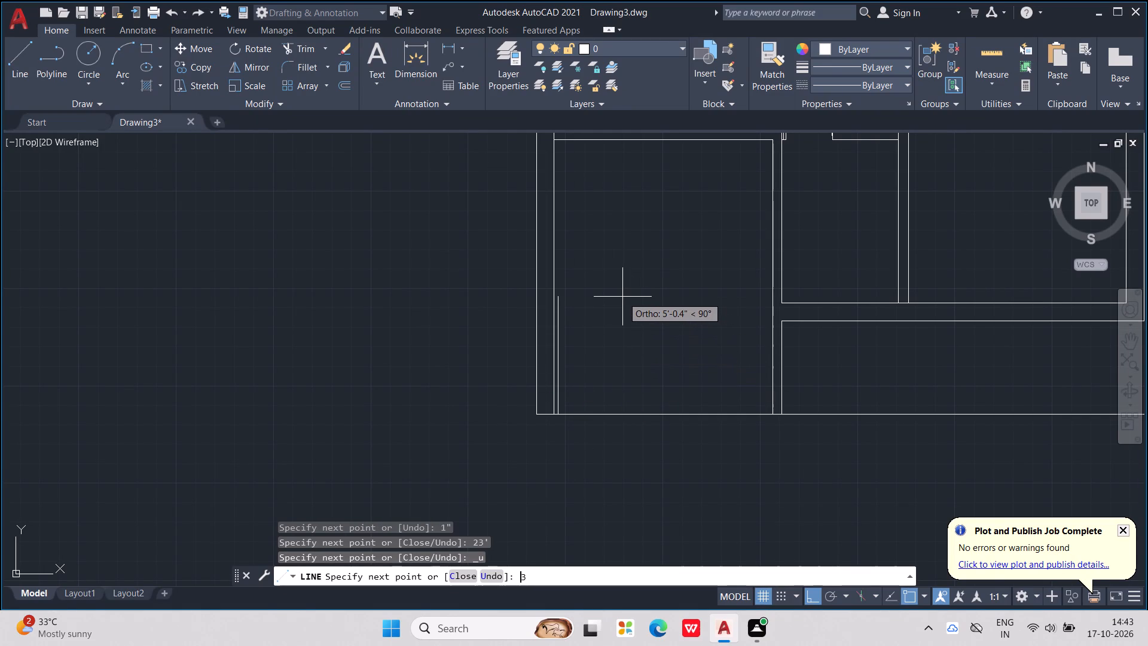
key("apostrophe")
key("Return")
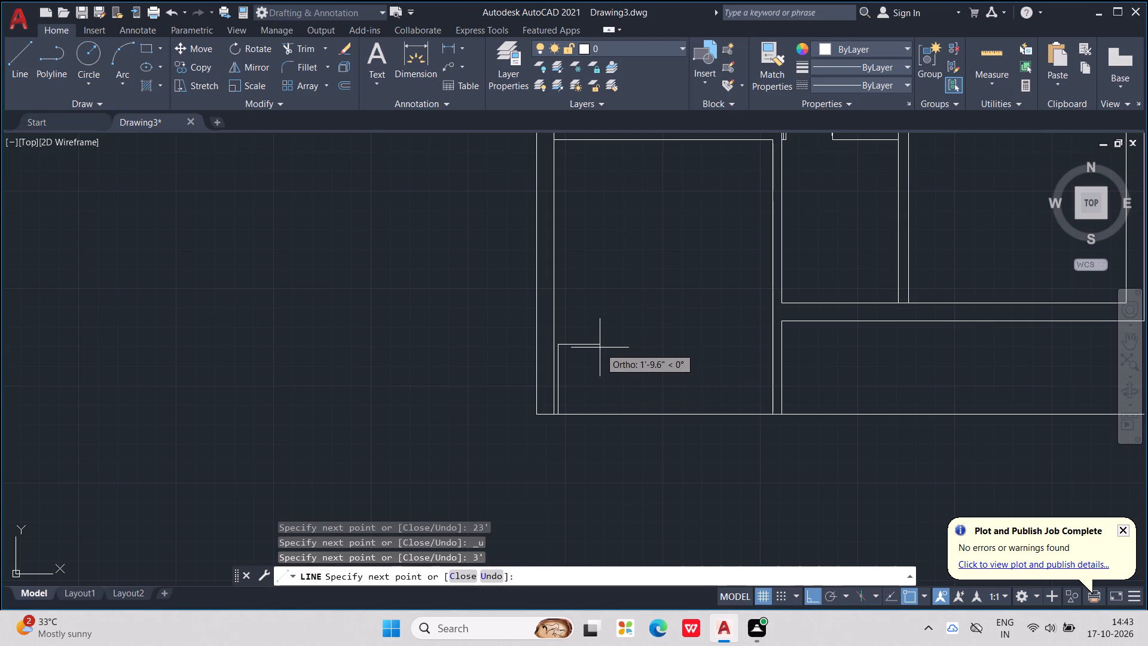
type("2\"")
key("Return")
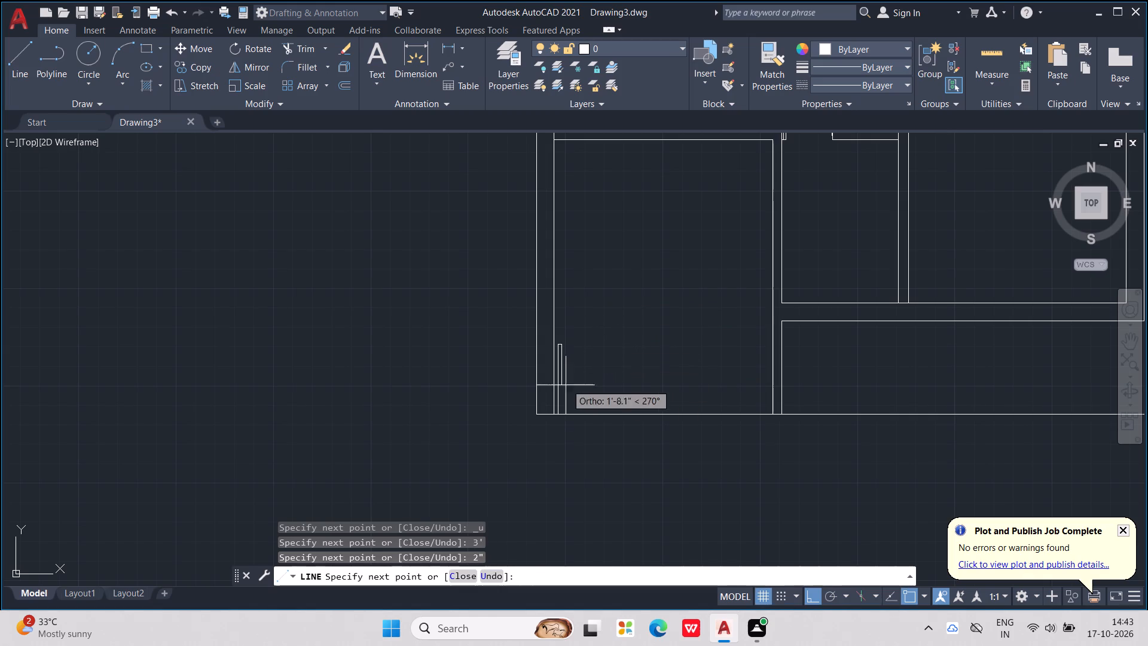
scroll(560, 397, "up", 2)
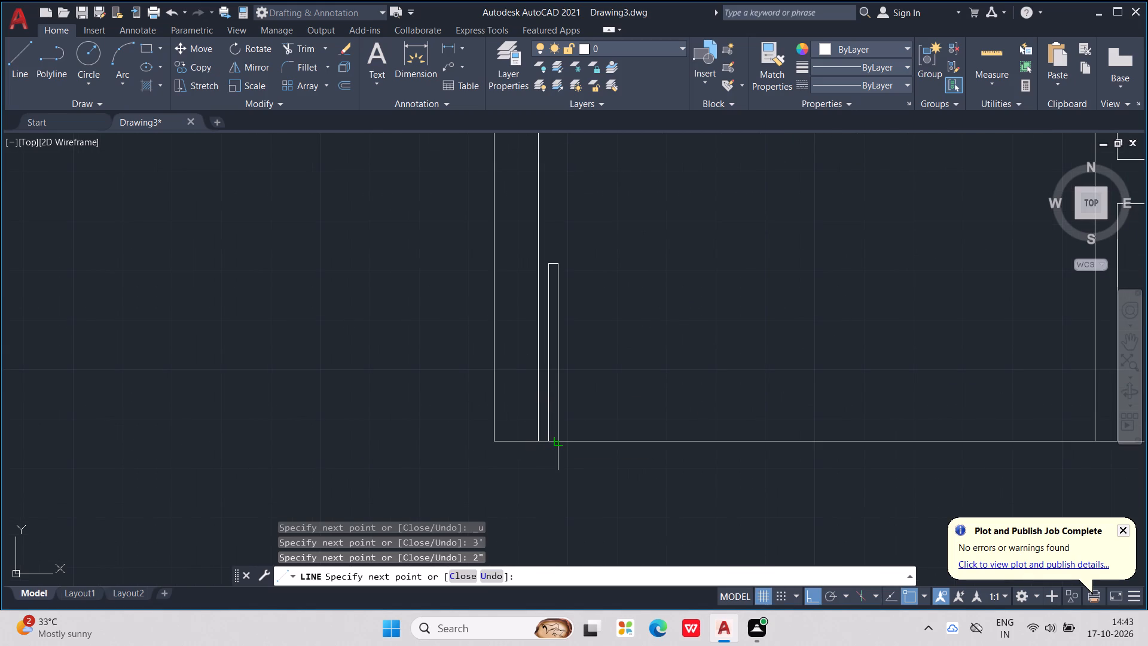
left_click(560, 443)
key("Escape")
key("Escape")
middle_click_drag(560, 438, 499, 433)
key("Escape")
key("Escape")
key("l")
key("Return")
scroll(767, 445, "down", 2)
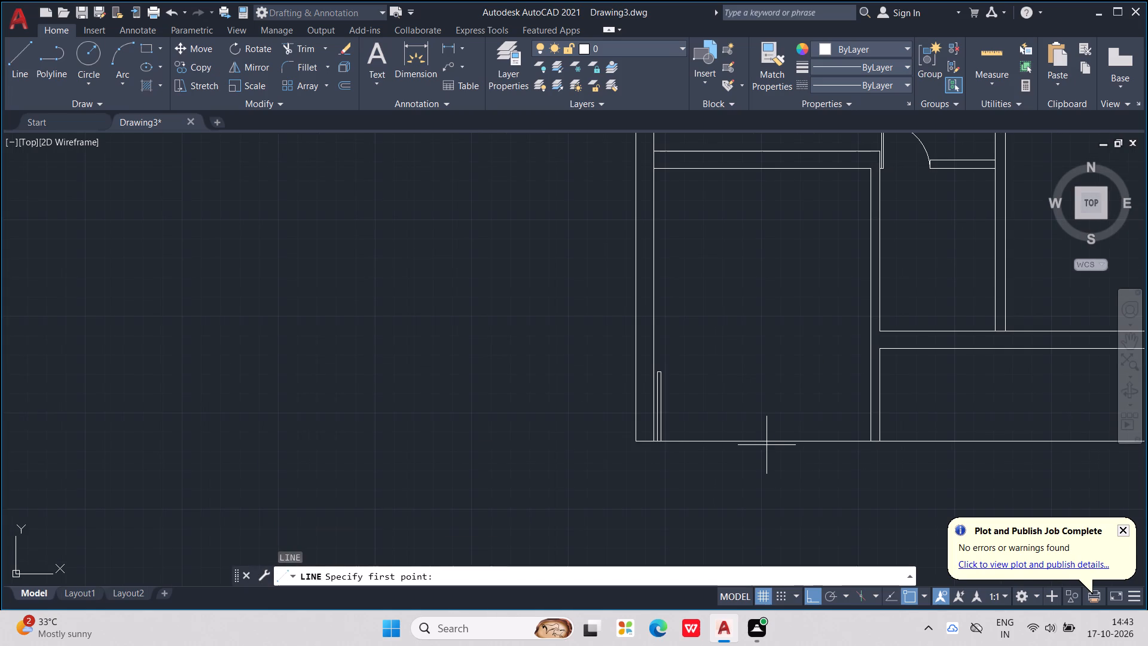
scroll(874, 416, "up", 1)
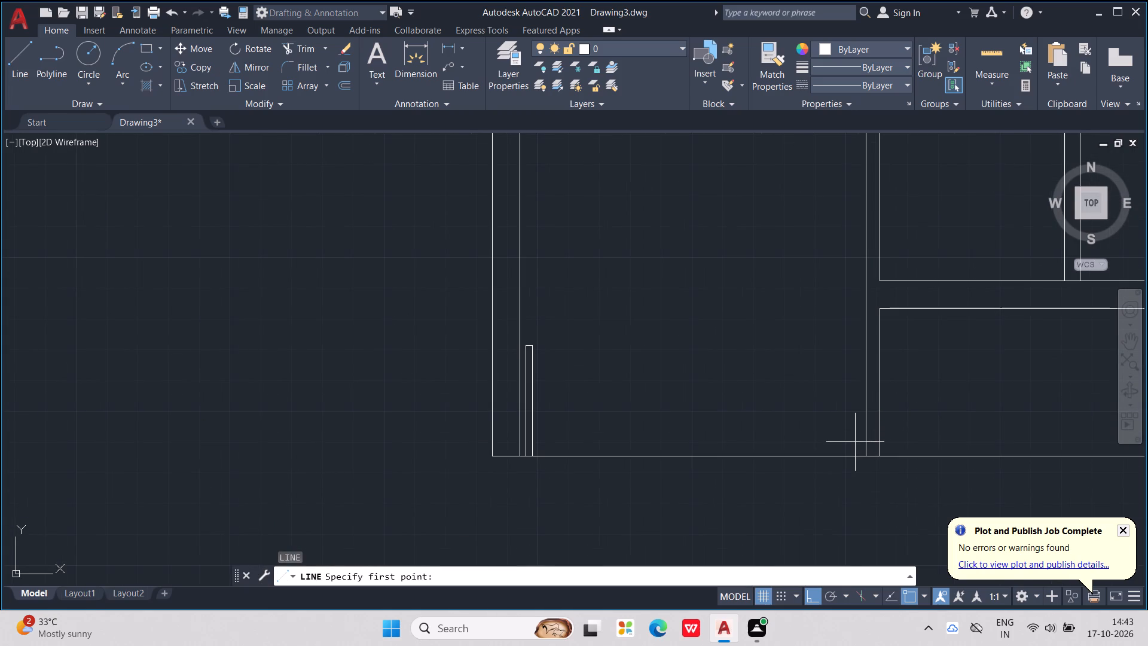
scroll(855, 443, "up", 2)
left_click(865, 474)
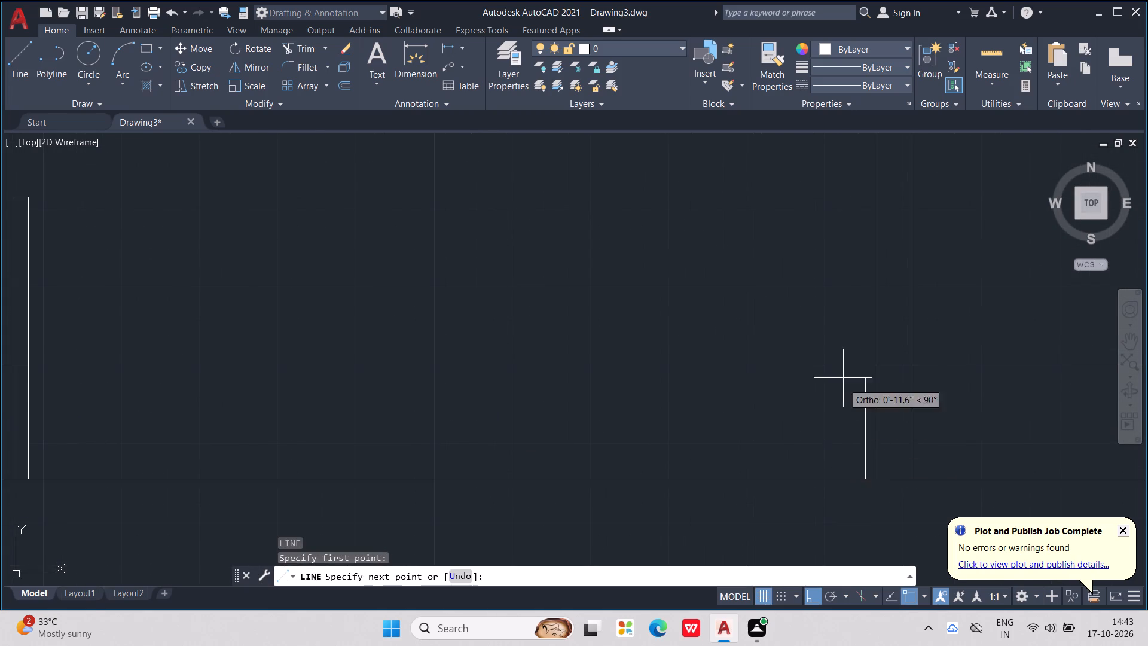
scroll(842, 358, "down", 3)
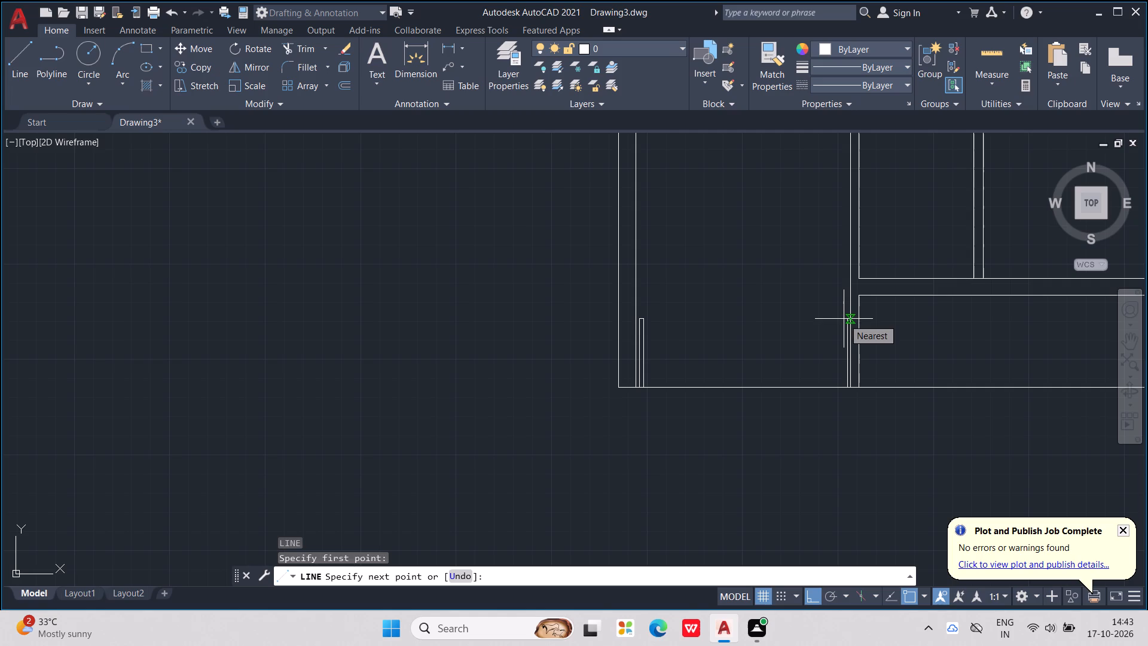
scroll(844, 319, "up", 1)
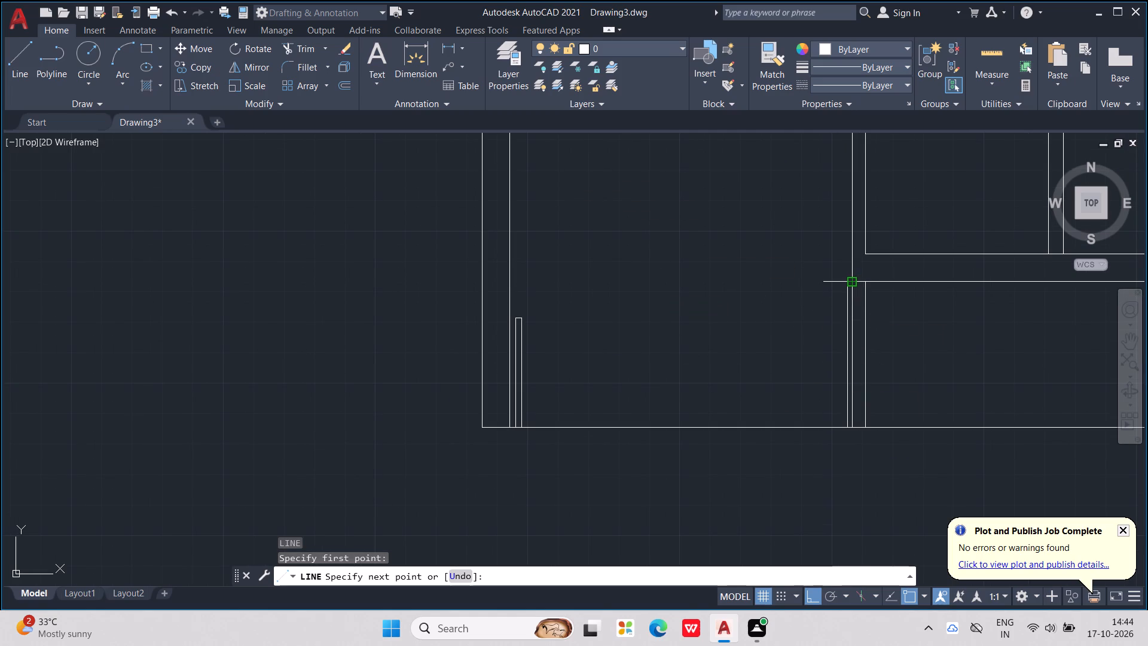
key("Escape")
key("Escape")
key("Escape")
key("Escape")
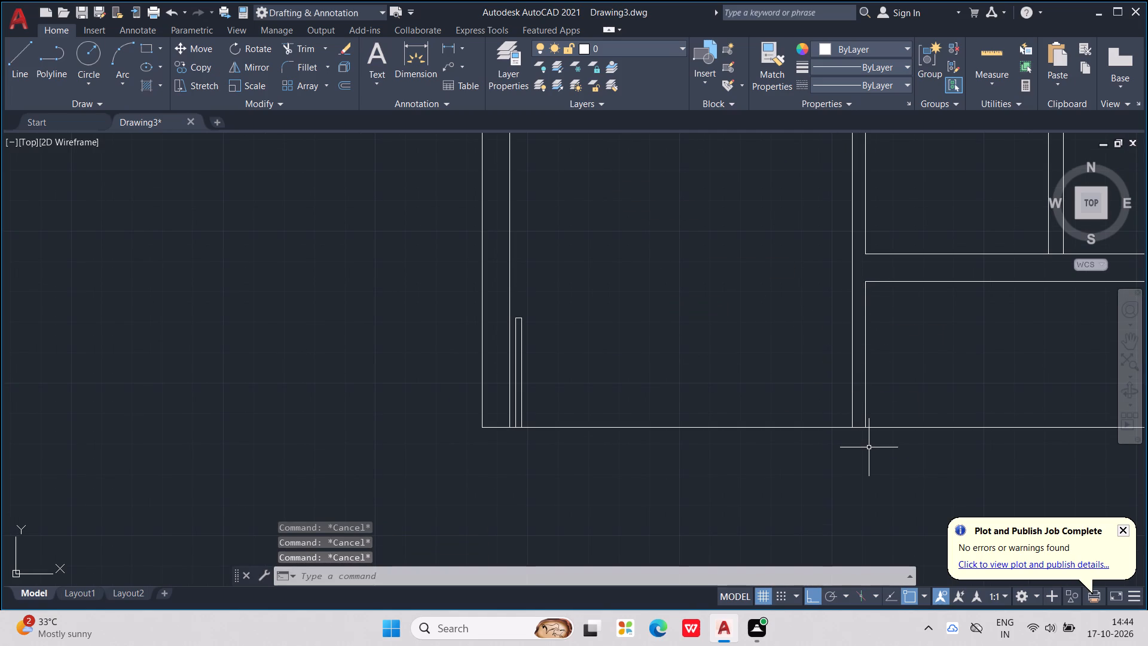
Draw the right door leaf from the partition's inner bottom corner: 2" toward the left leaf, 3' up, 2" across, and down to the bottom line.
key("l")
key("Return")
left_click(853, 426)
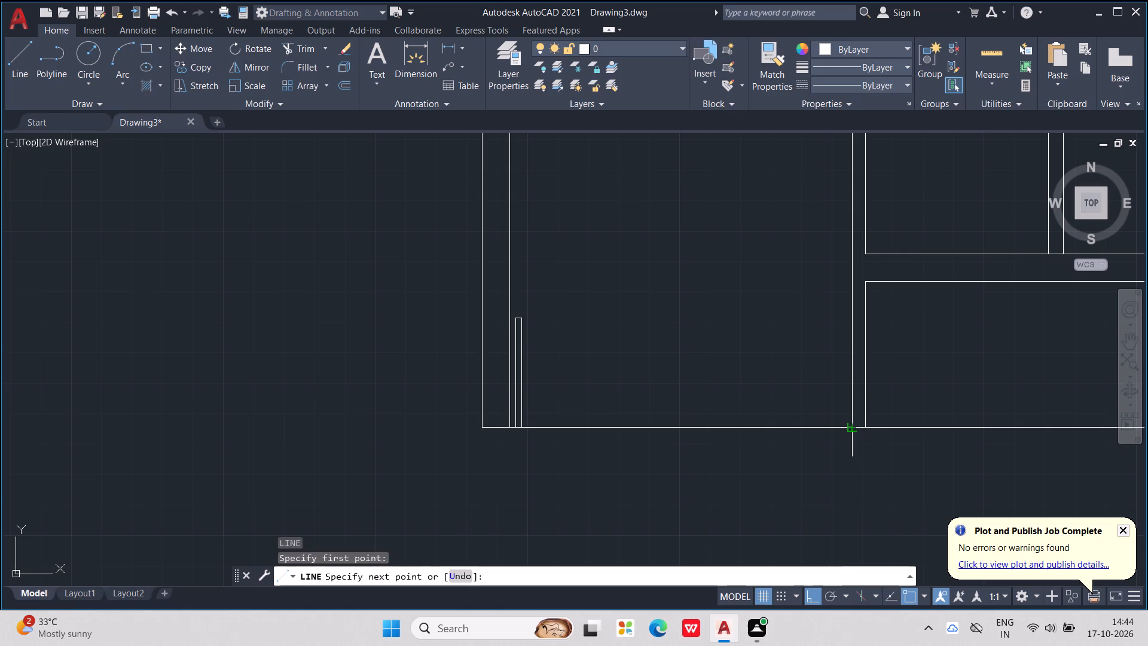
key("2")
key("shift+quotedbl")
key("Return")
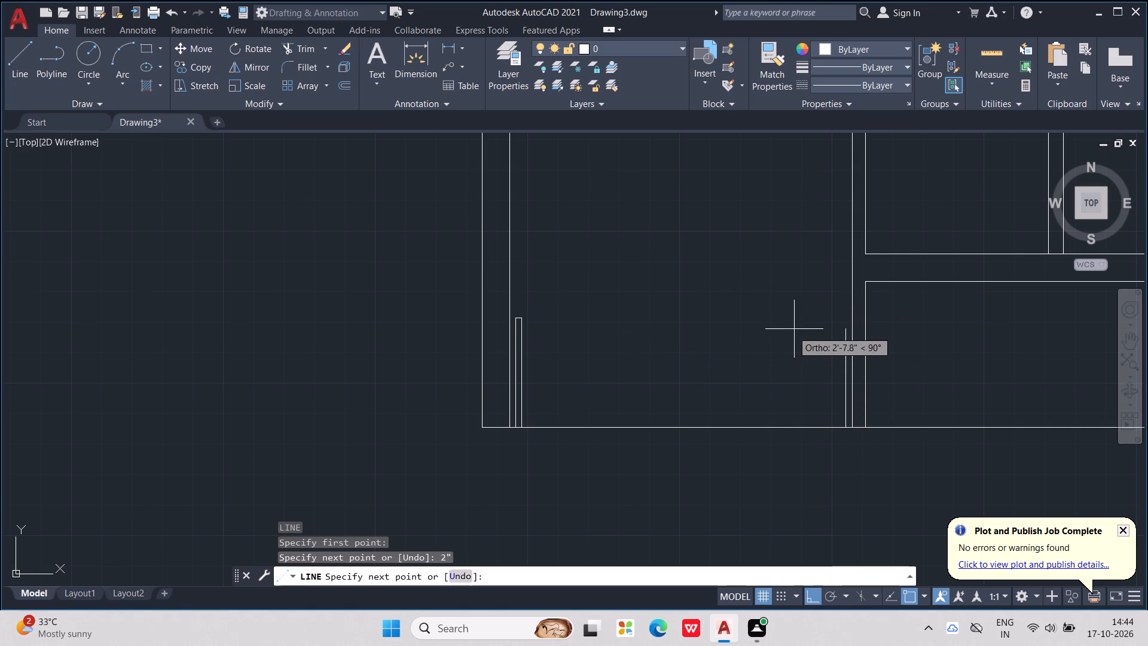
key("3")
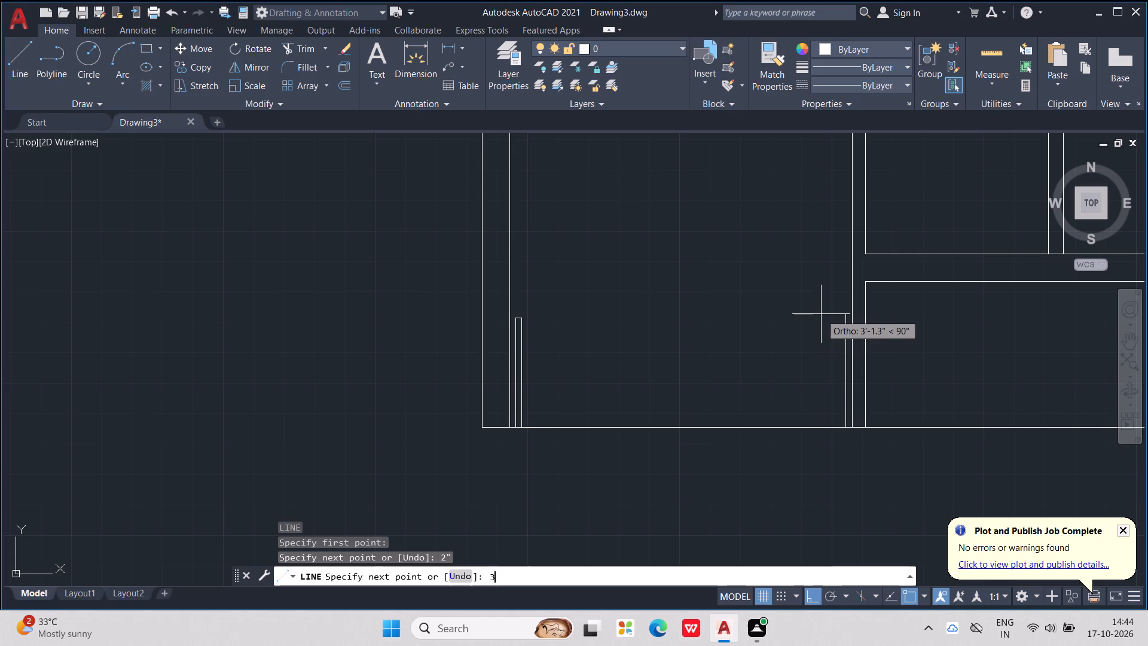
key("apostrophe")
key("Return")
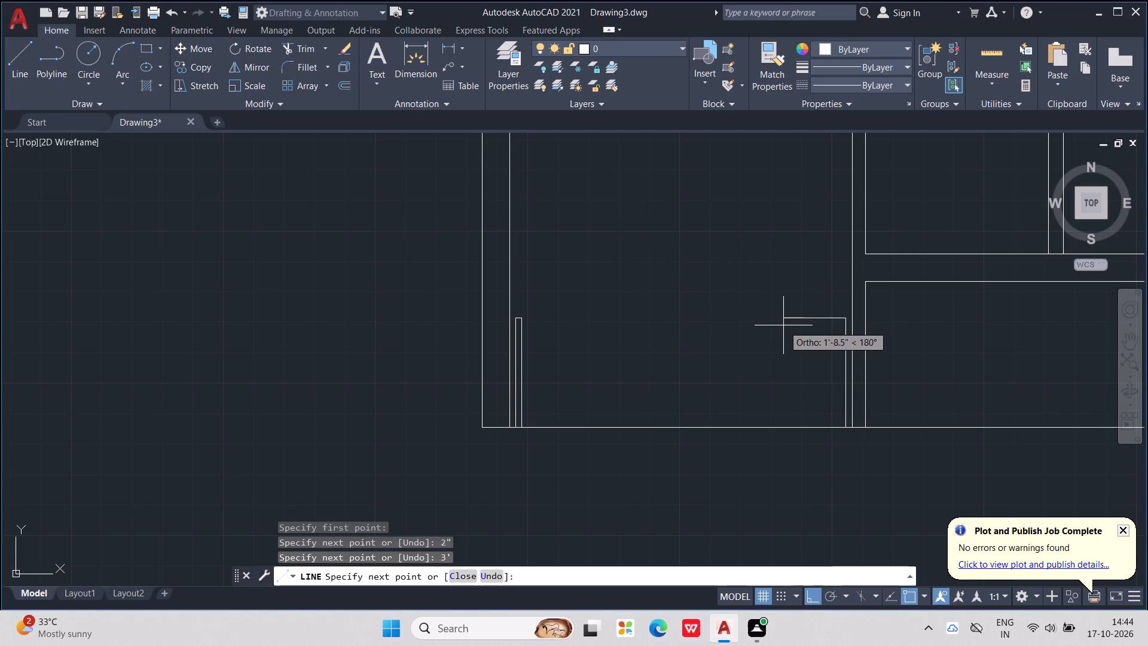
key("2")
key("shift+quotedbl")
key("Return")
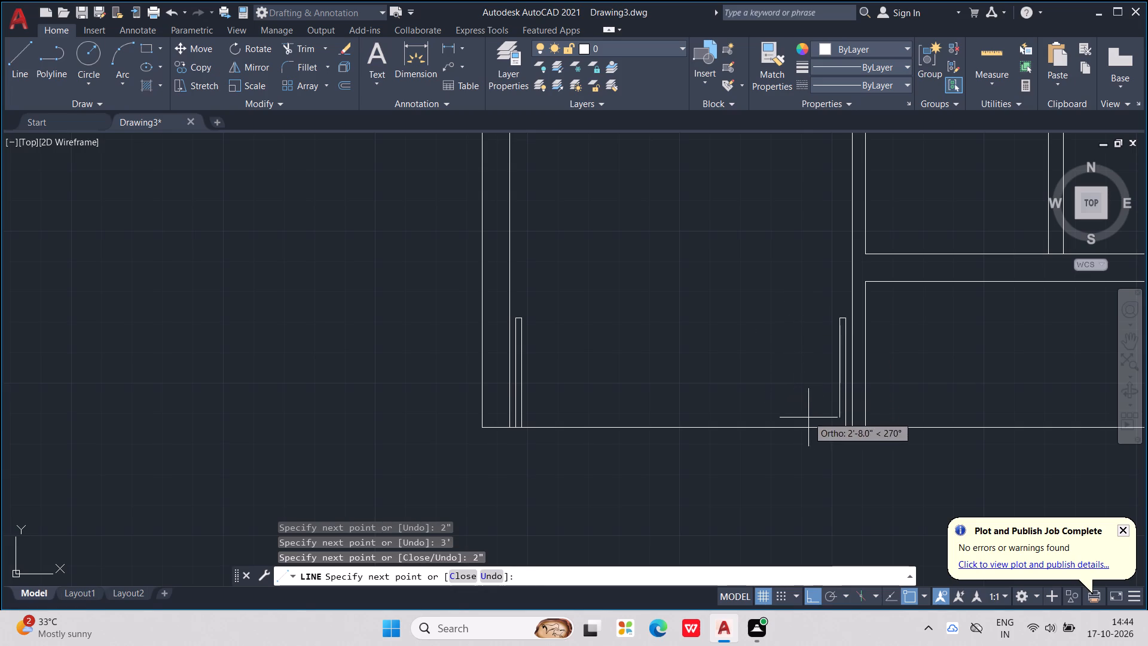
scroll(821, 426, "up", 2)
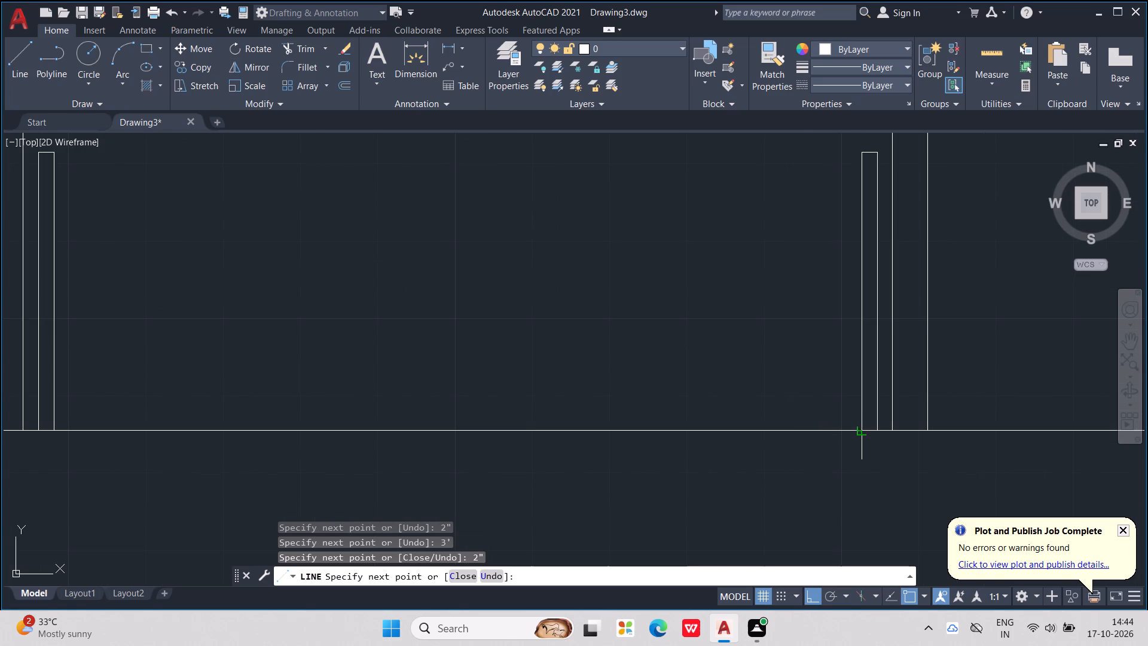
left_click(861, 434)
scroll(855, 433, "down", 2)
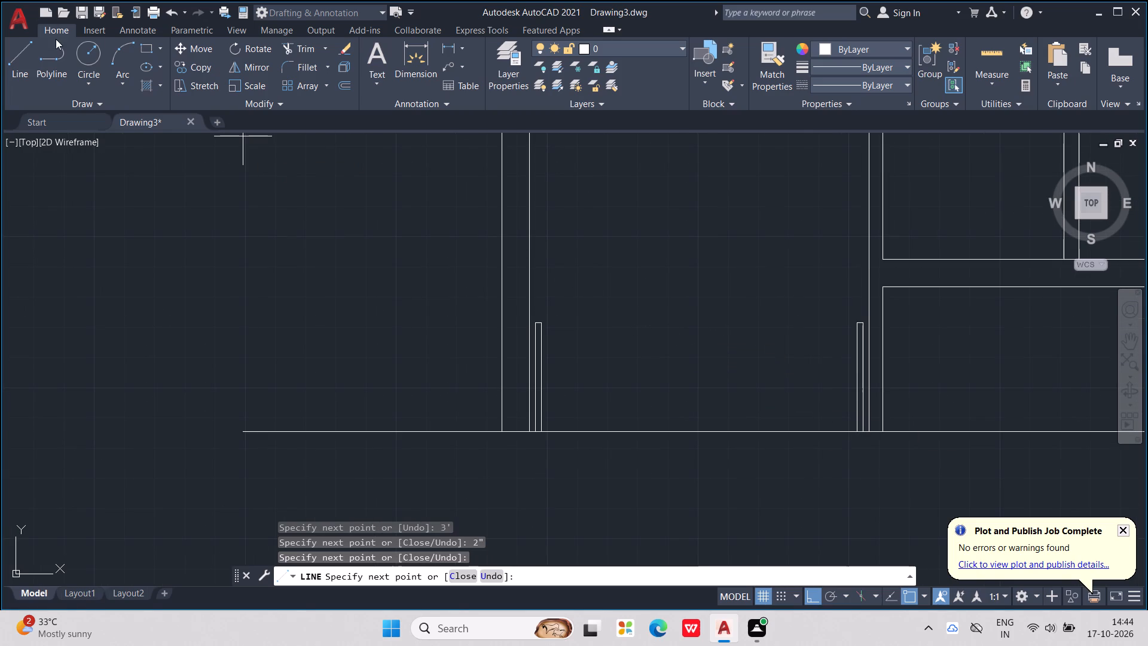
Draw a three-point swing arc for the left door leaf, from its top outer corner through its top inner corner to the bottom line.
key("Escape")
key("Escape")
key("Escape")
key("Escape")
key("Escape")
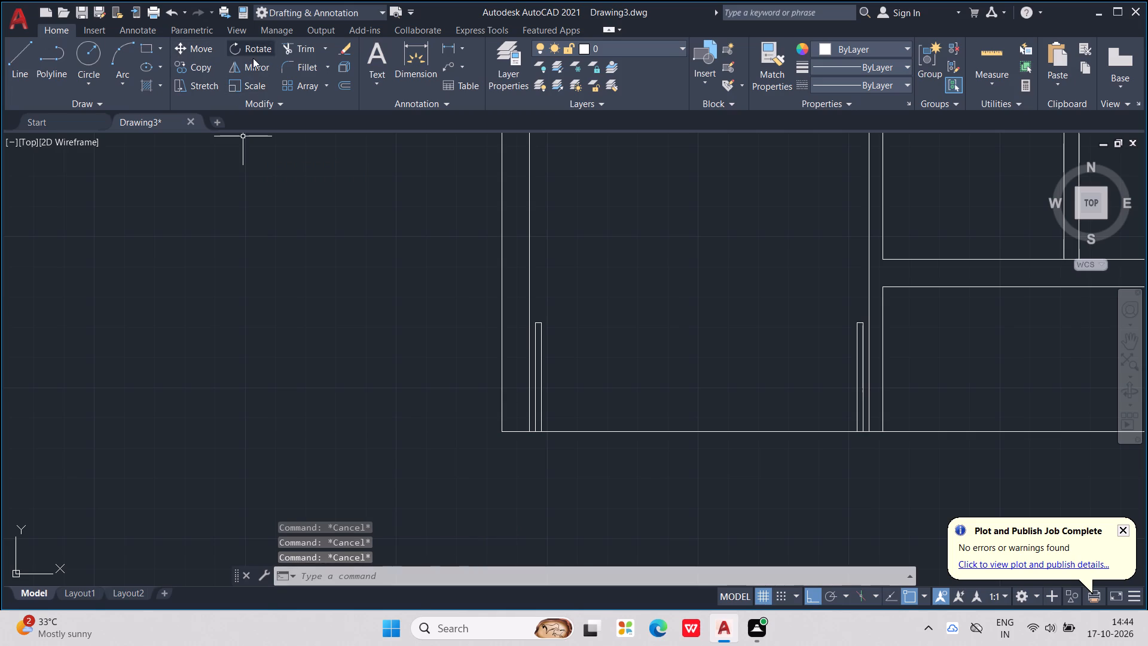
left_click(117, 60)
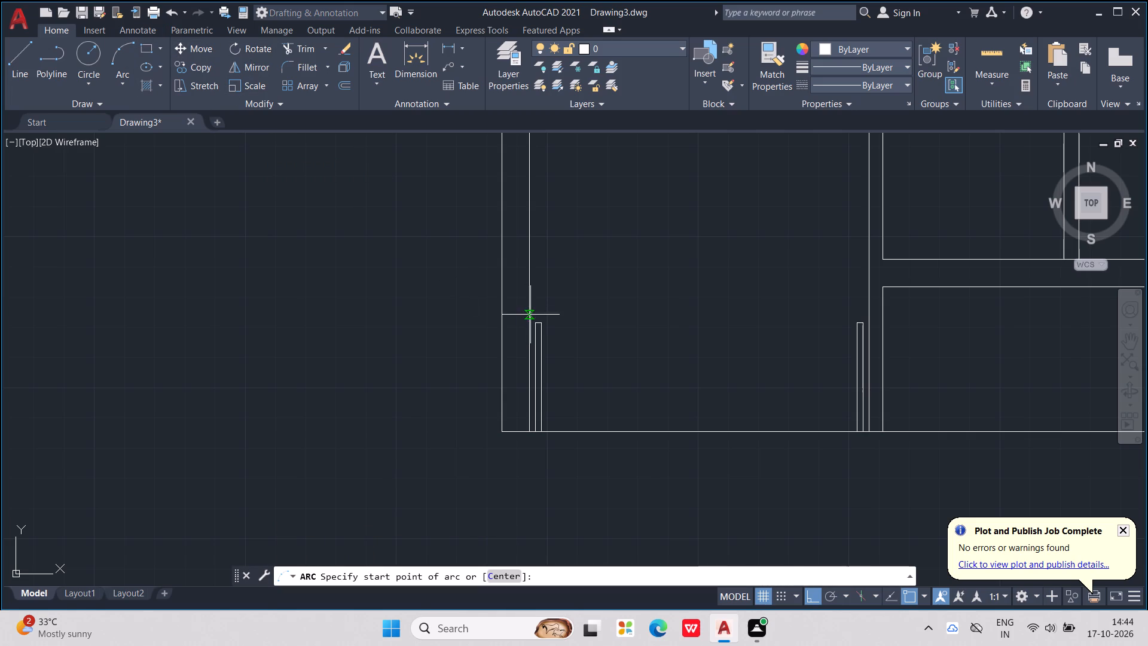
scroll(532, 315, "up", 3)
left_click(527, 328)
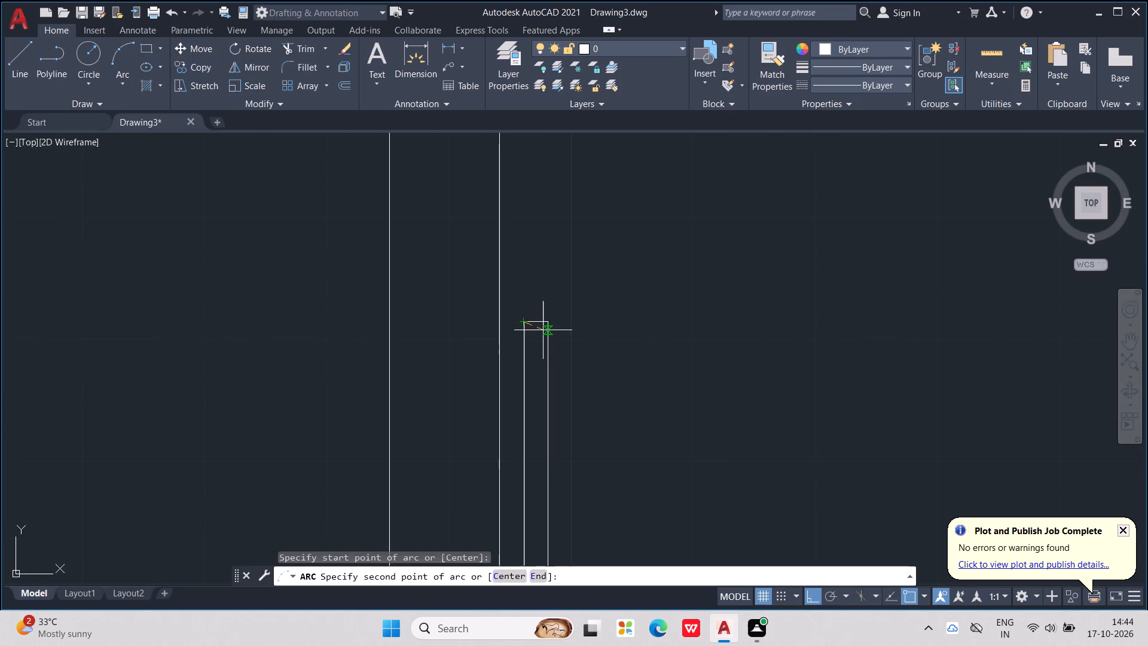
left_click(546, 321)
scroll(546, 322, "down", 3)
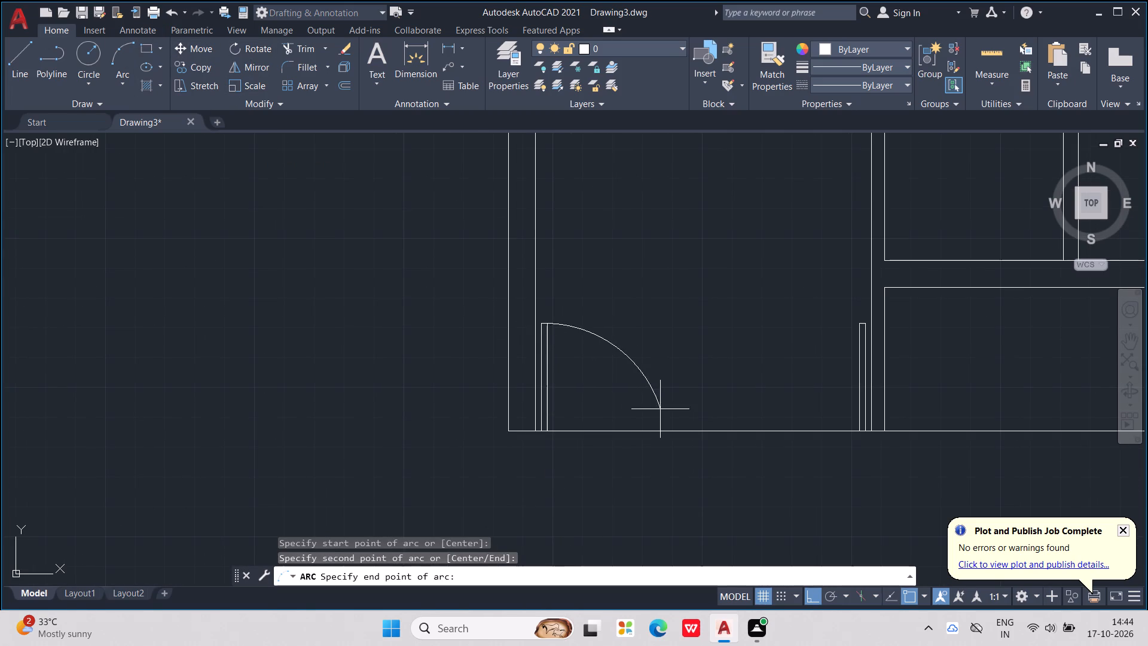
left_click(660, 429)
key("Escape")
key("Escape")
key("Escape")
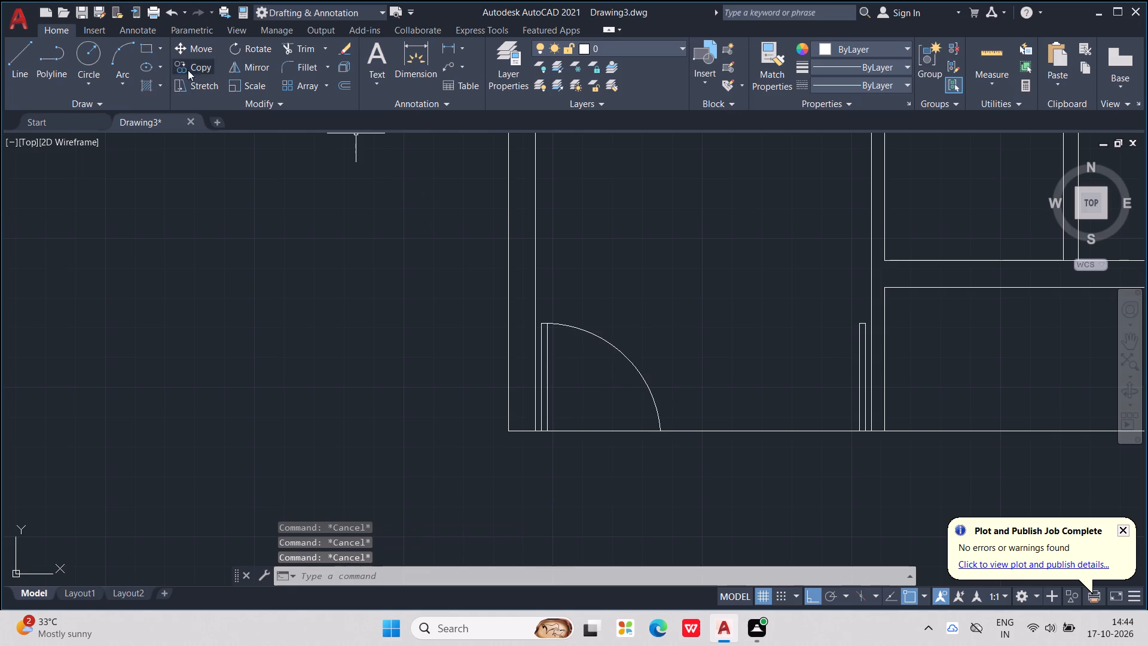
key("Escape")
Draw the right door leaf's three-point swing arc from its top outer corner through its top inner corner to the bottom line.
left_click(120, 47)
middle_click_drag(507, 451, 370, 376)
middle_click_drag(609, 359, 577, 466)
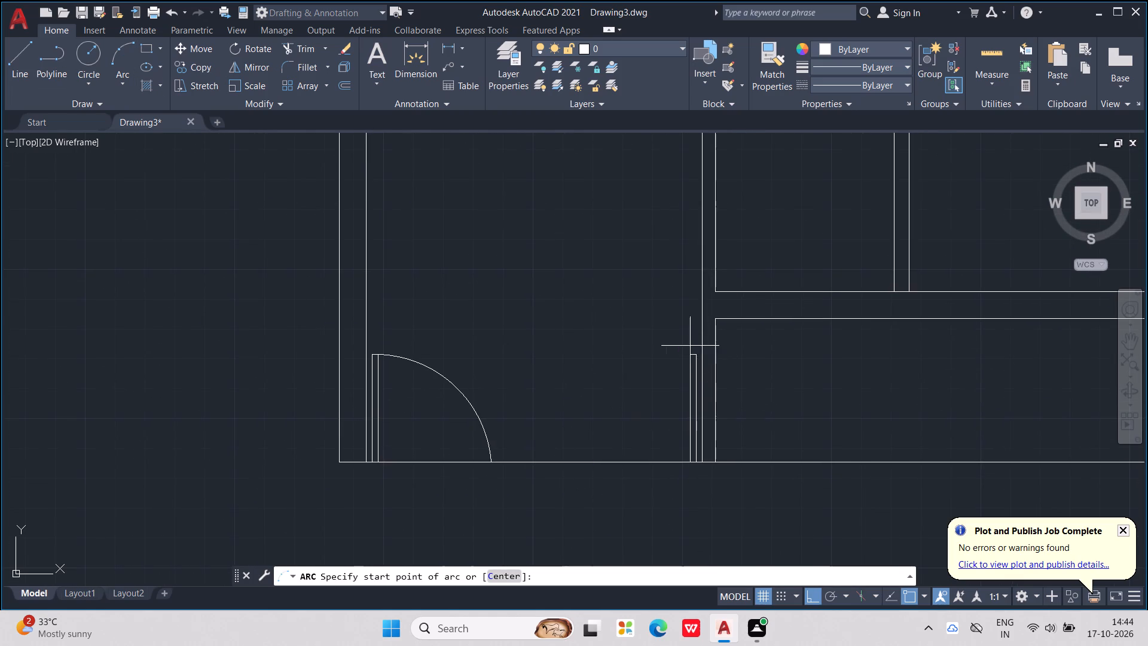
scroll(686, 355, "up", 2)
left_click(707, 356)
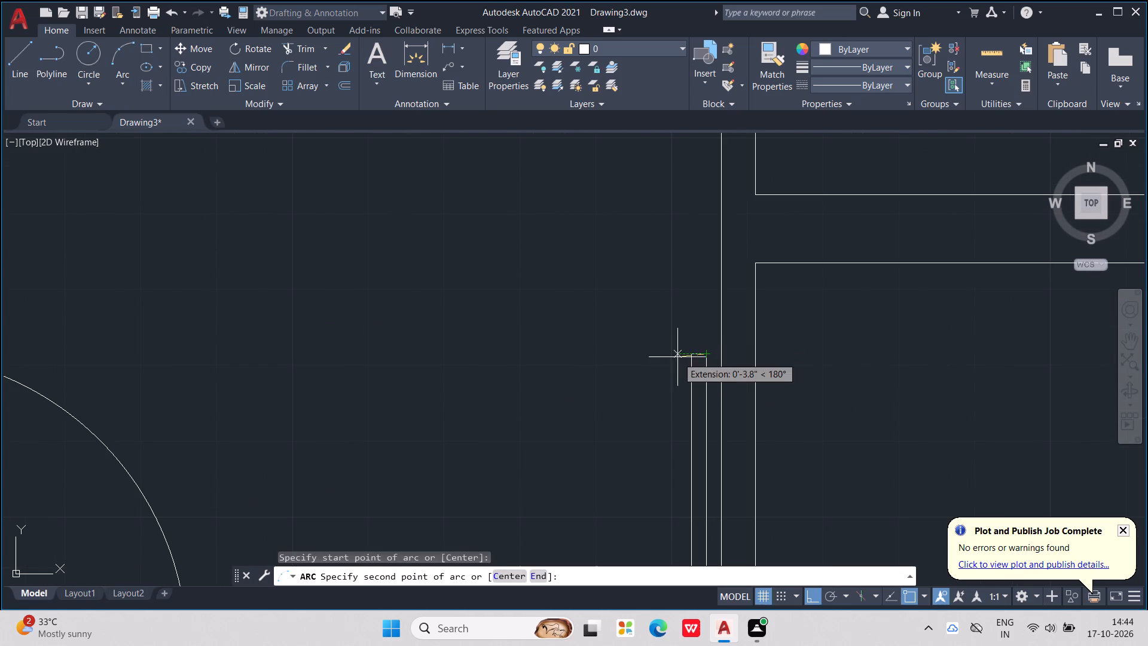
left_click(686, 355)
scroll(565, 348, "down", 2)
middle_click_drag(562, 347, 636, 377)
middle_click_drag(566, 454, 676, 418)
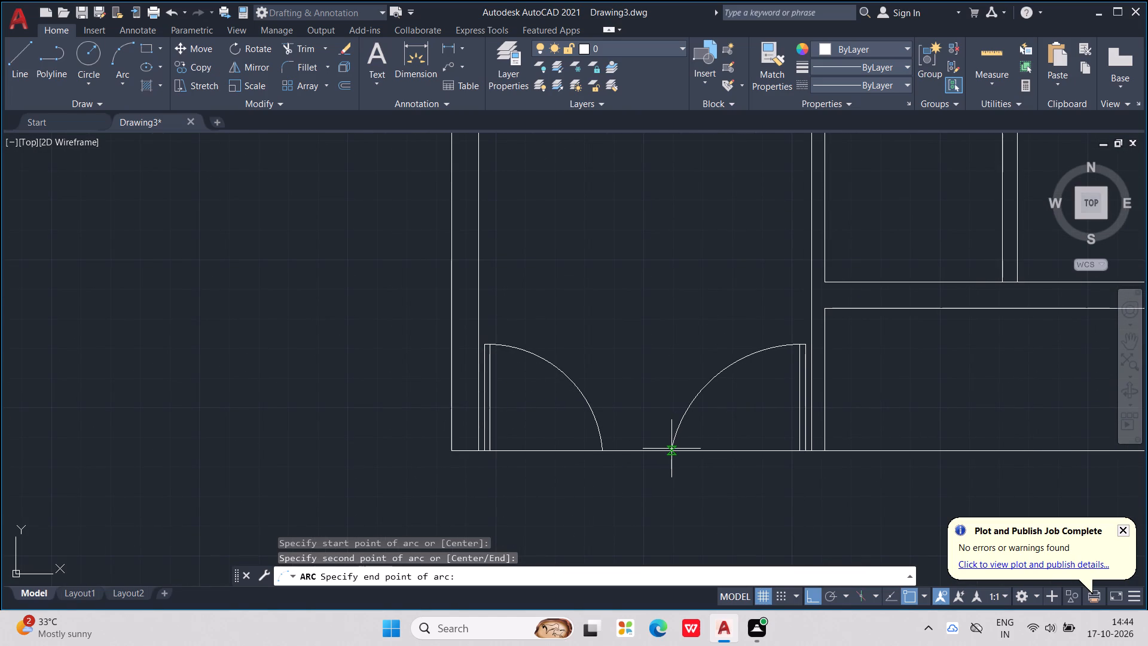
left_click(671, 449)
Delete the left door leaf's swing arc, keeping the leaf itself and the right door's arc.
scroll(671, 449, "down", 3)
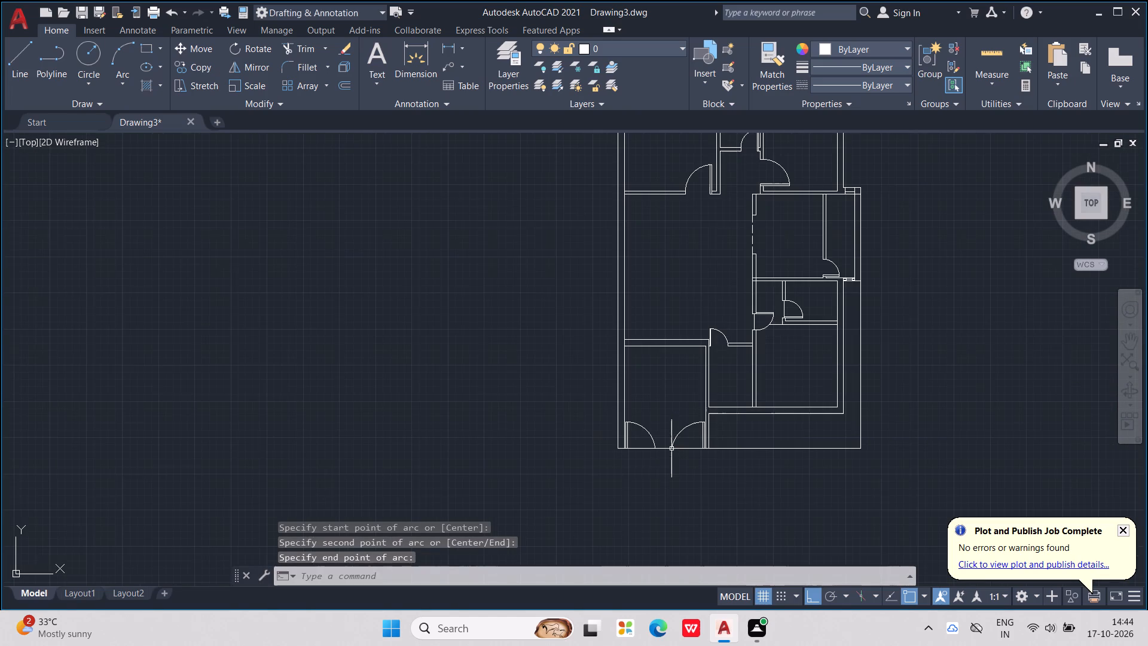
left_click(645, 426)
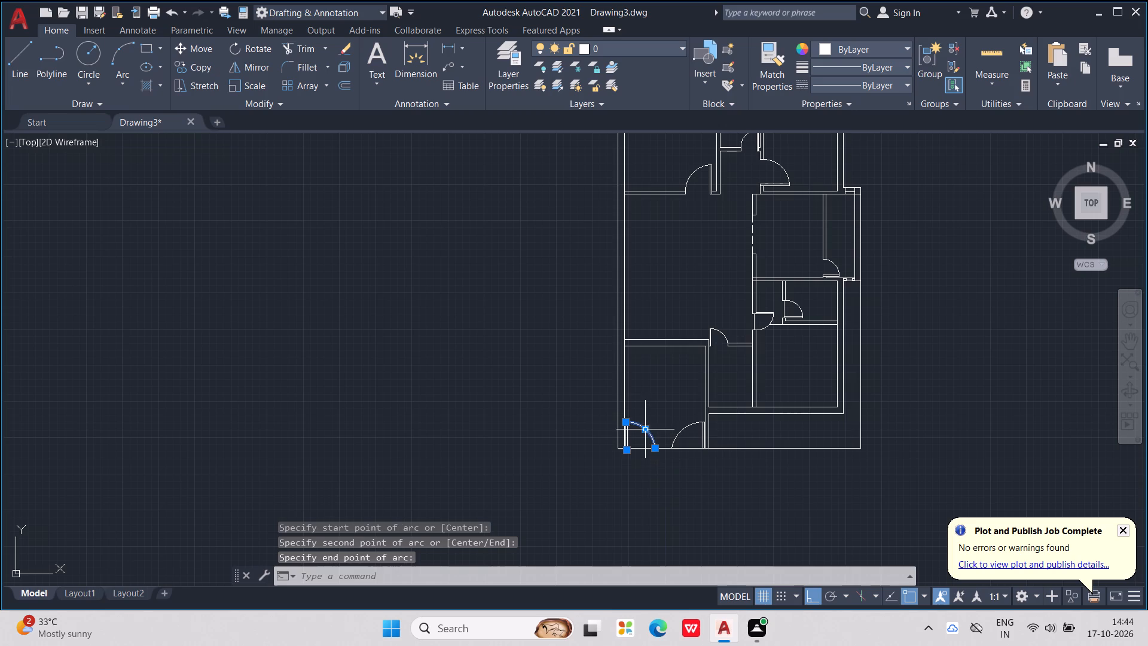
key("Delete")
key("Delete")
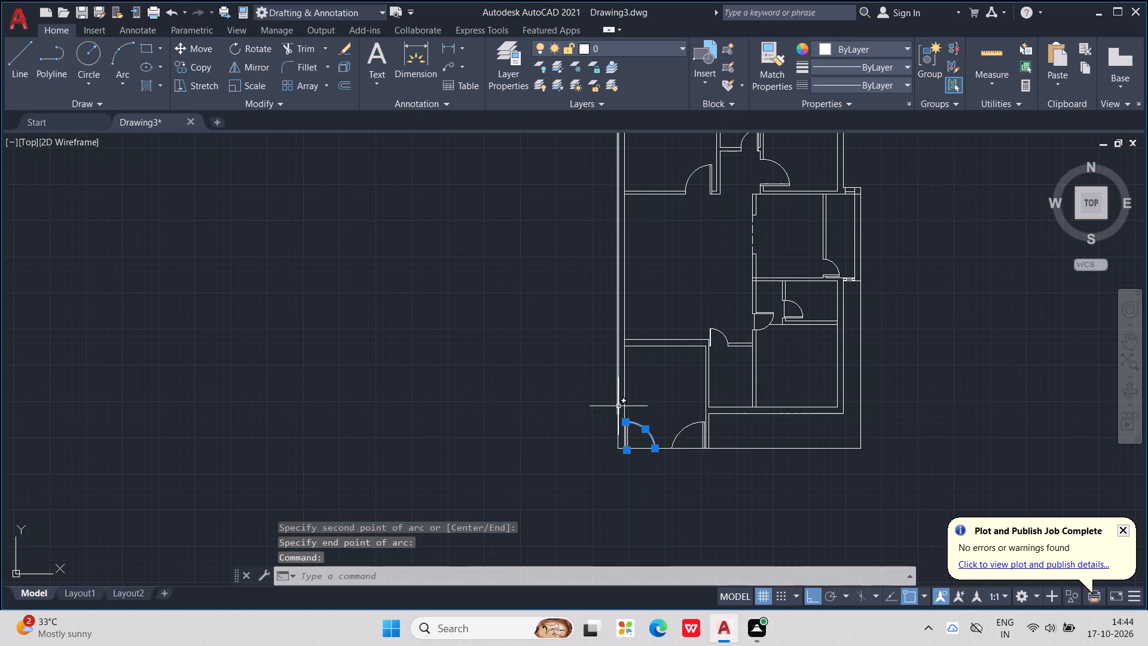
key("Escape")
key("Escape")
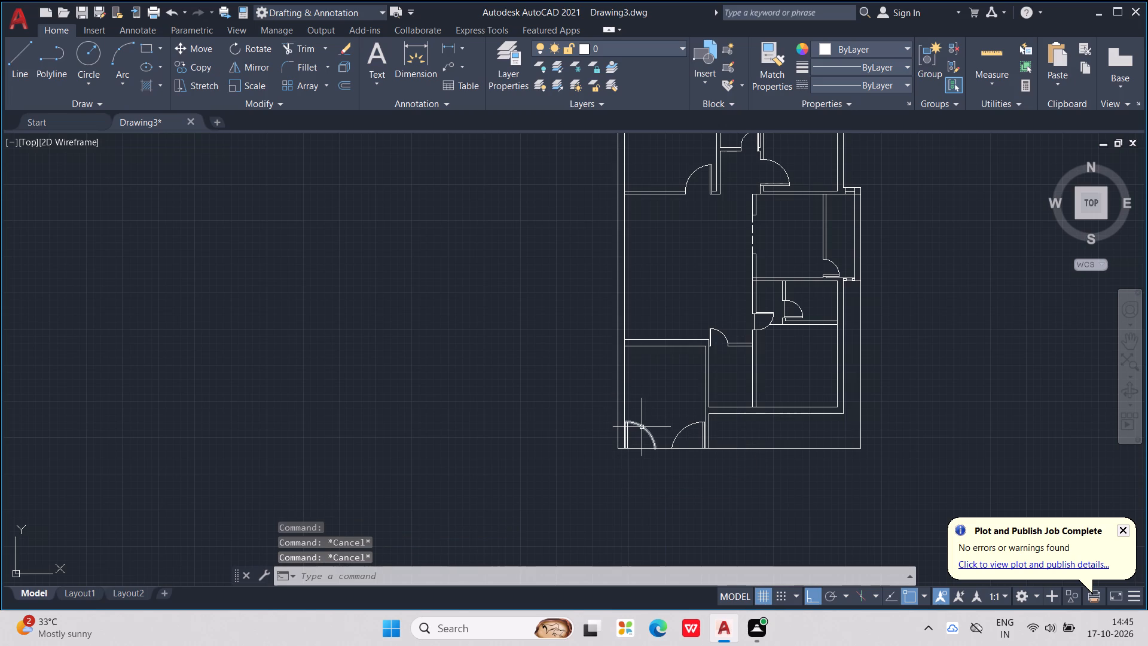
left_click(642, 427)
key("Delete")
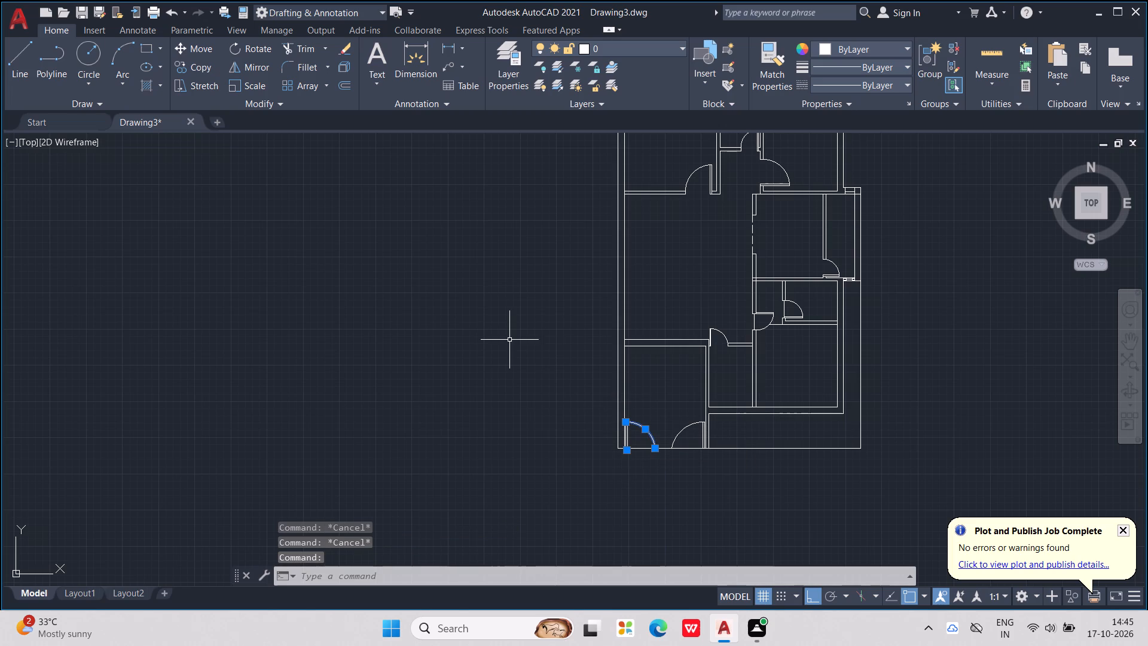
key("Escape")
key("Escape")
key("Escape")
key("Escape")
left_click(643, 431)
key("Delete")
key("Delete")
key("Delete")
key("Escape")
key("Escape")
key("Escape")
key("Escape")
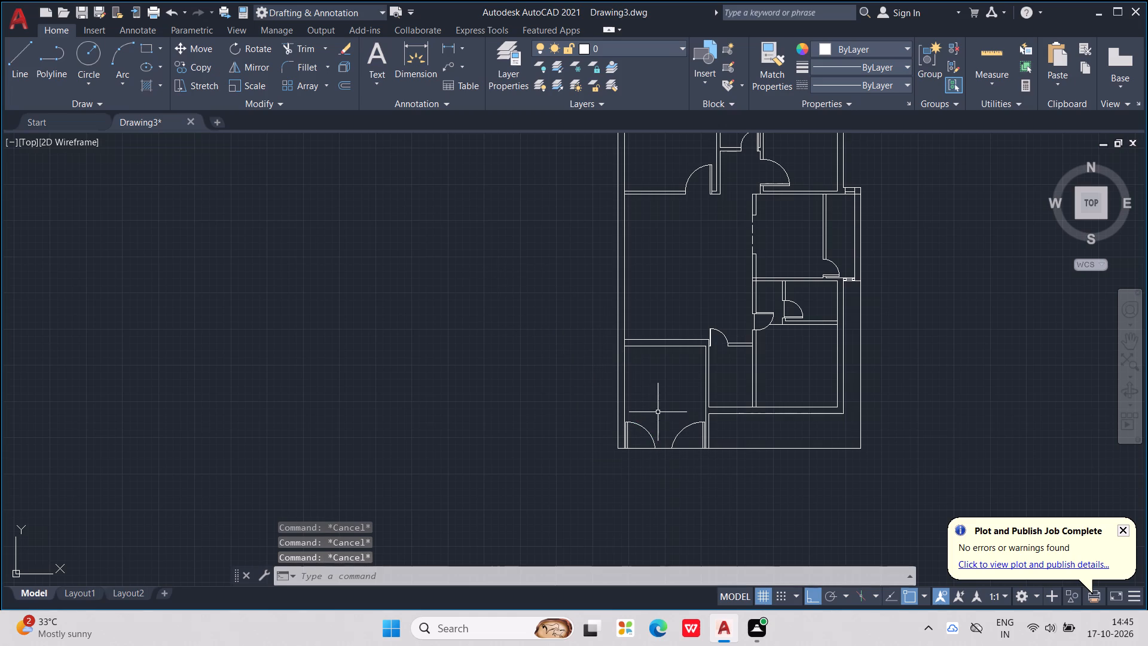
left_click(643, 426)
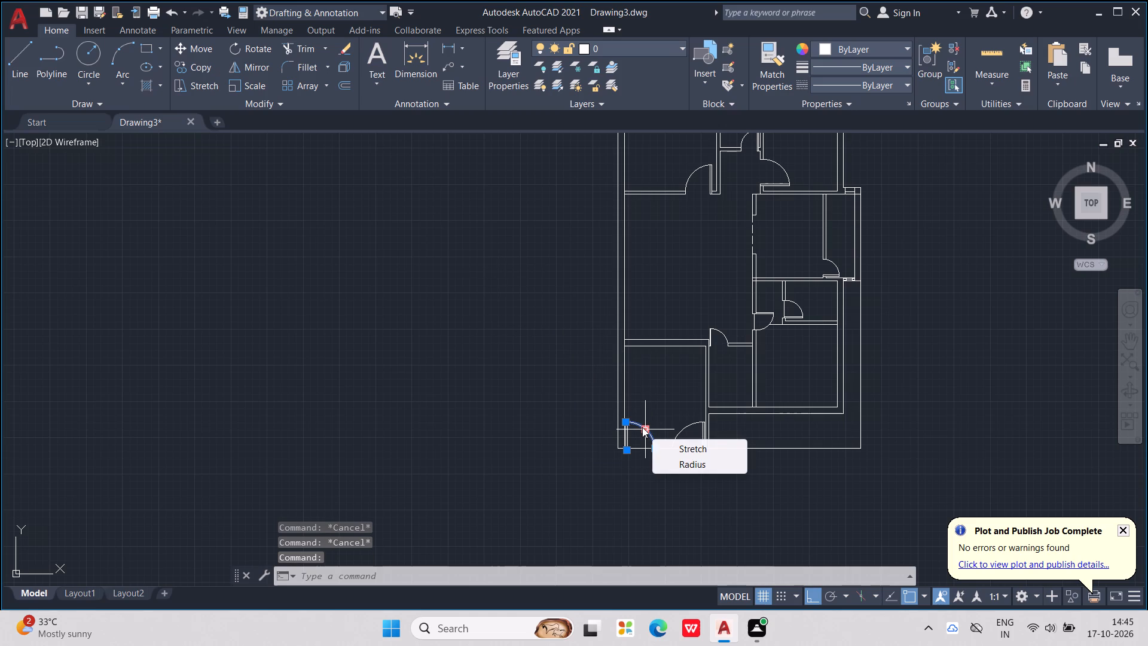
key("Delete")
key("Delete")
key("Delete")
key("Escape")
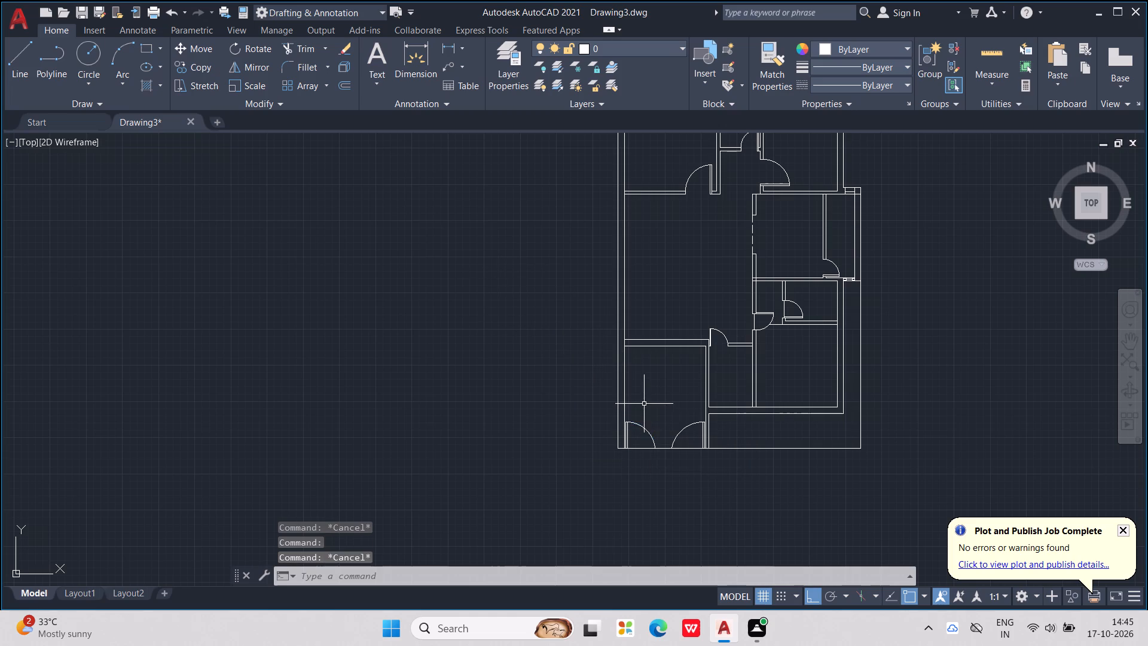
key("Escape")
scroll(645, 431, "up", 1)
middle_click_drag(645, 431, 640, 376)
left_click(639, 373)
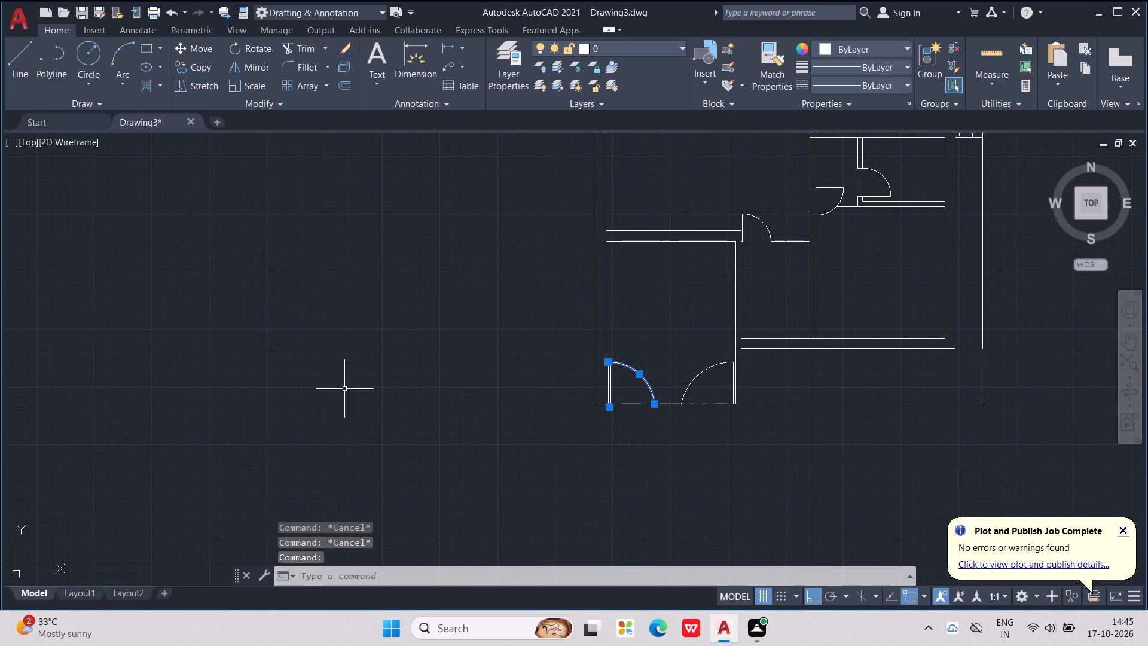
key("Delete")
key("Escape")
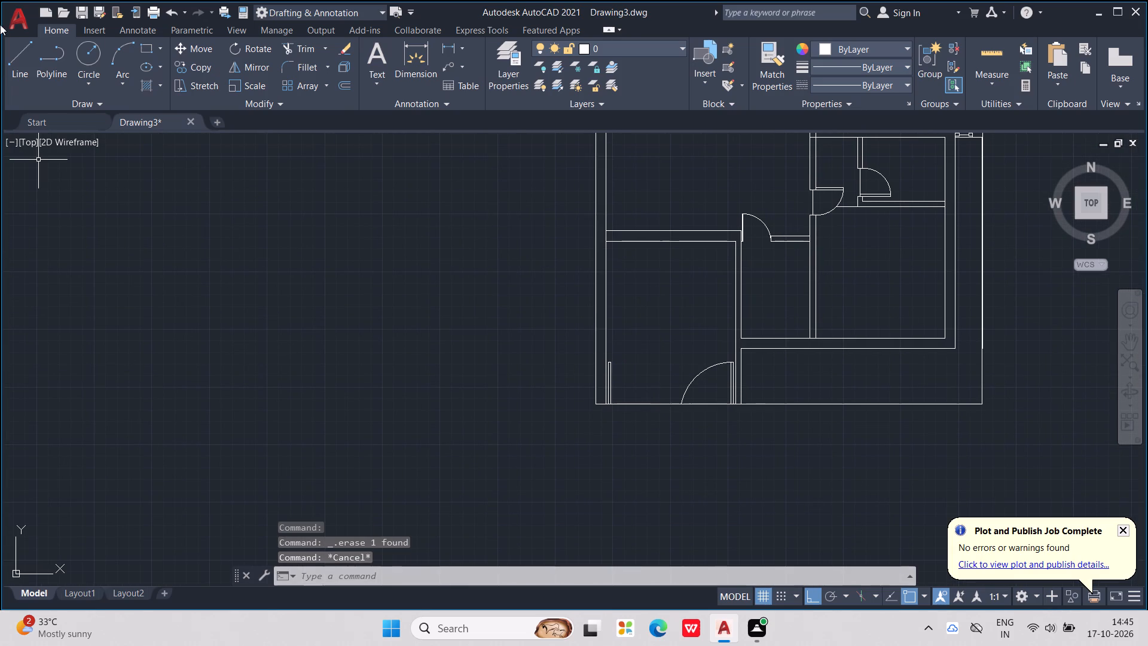
Redraw the left leaf's swing arc through its top outer and top inner corners, ending on the bottom line short of the right arc.
left_click(127, 48)
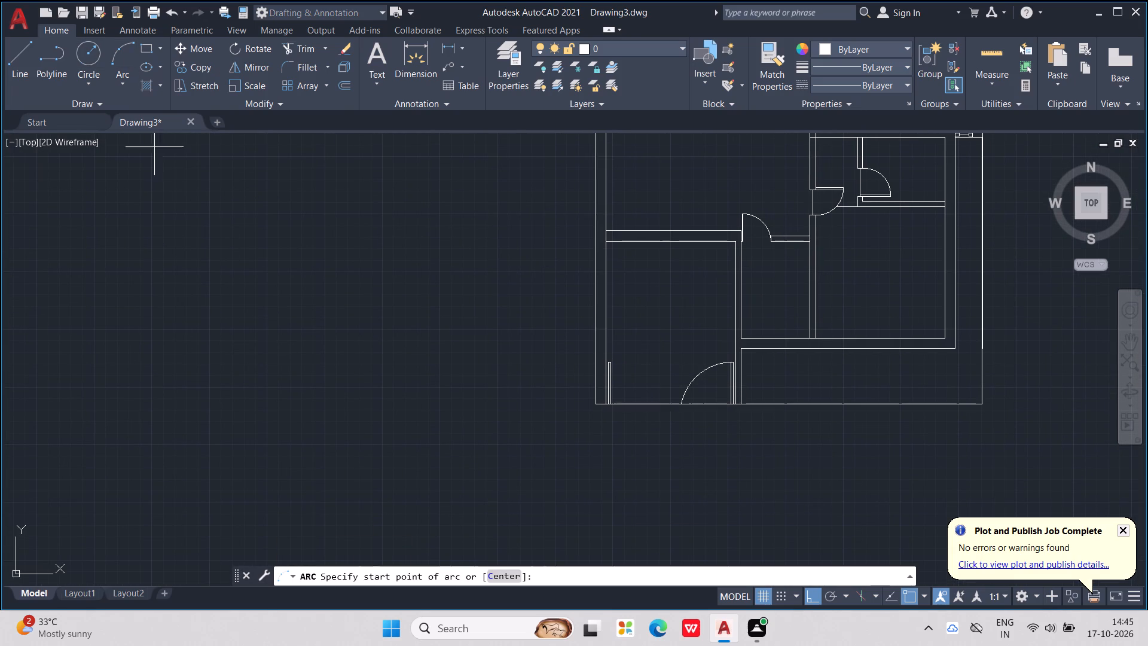
scroll(634, 372, "up", 2)
scroll(587, 356, "up", 2)
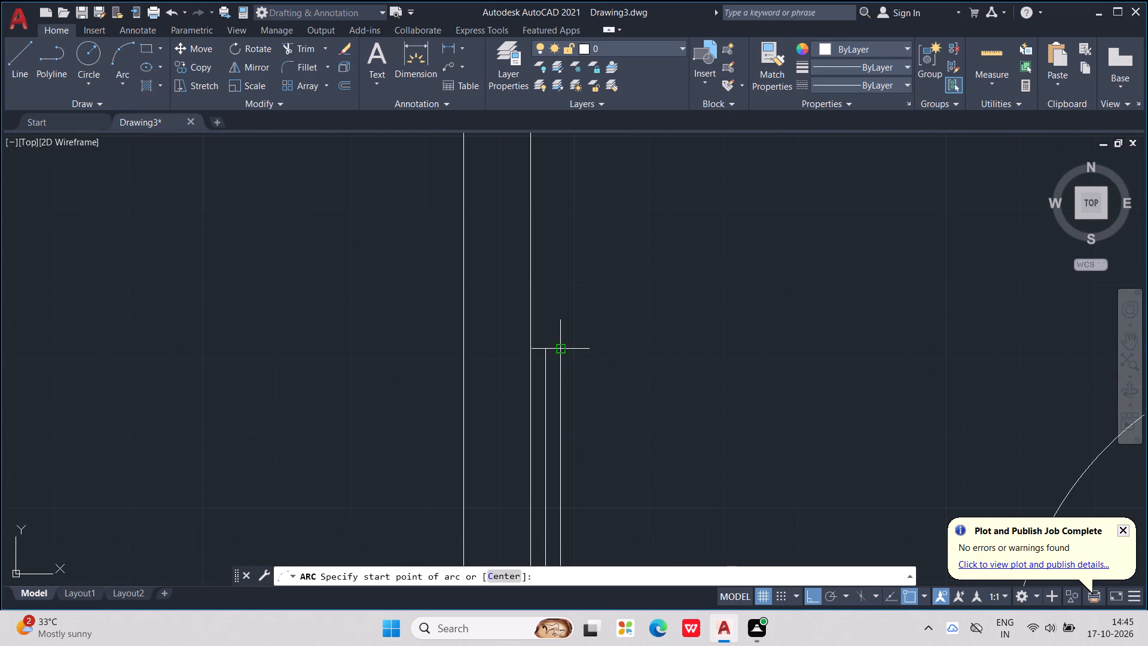
left_click(546, 351)
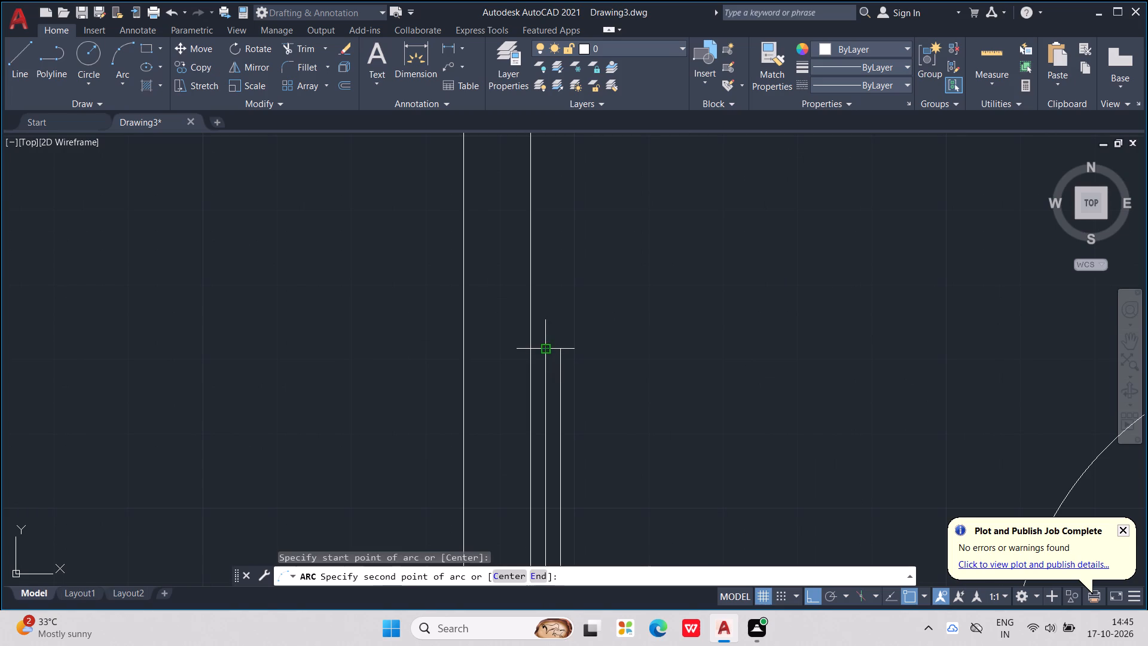
left_click(560, 348)
middle_click_drag(632, 367, 633, 304)
scroll(667, 272, "down", 3)
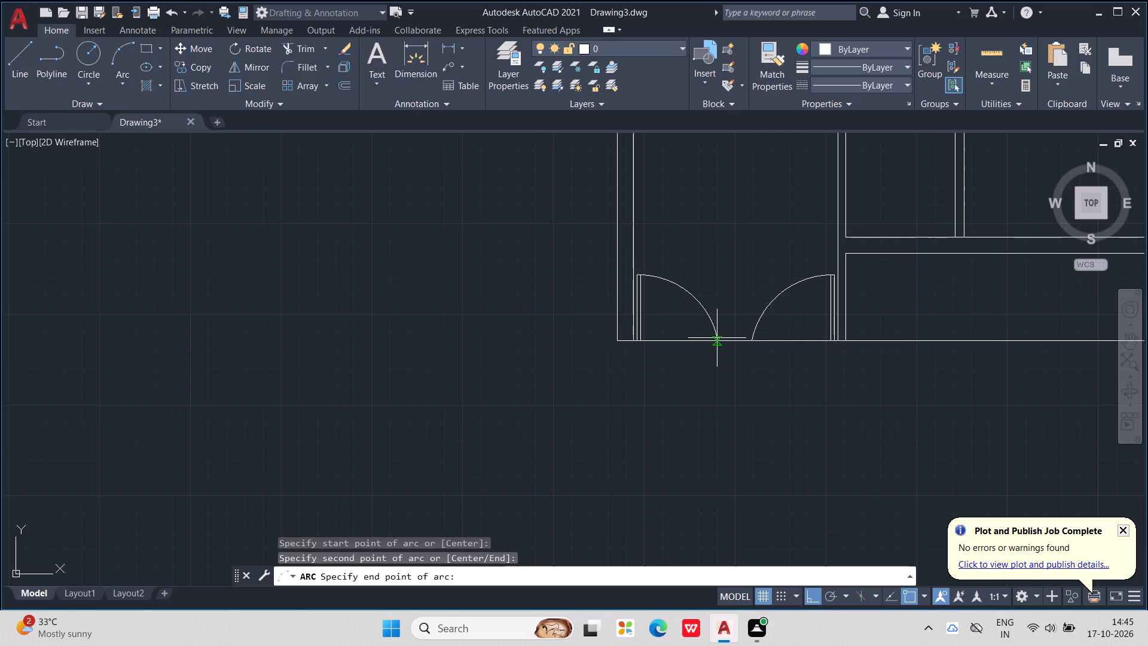
left_click(715, 337)
scroll(725, 372, "down", 3)
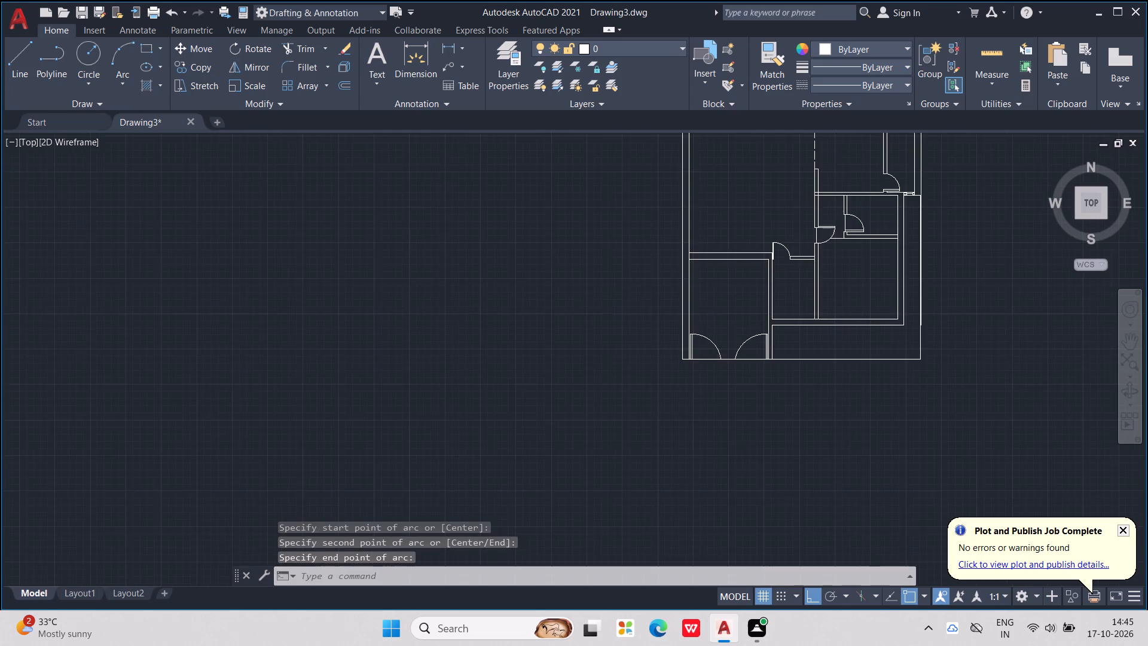
scroll(723, 372, "down", 1)
middle_click_drag(723, 372, 682, 421)
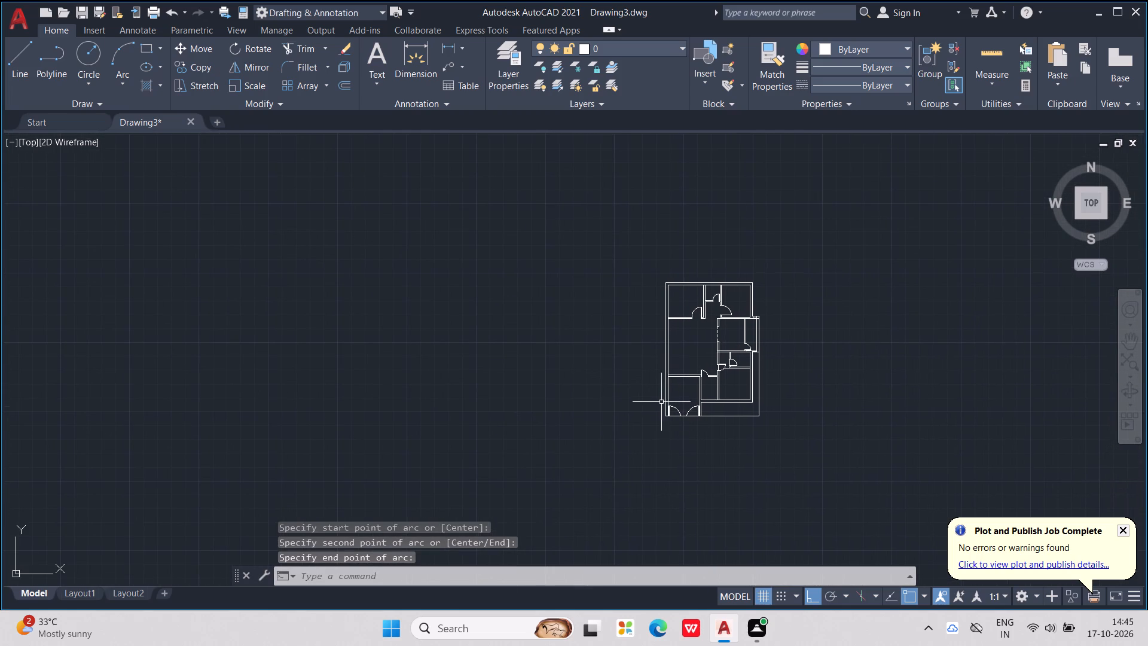
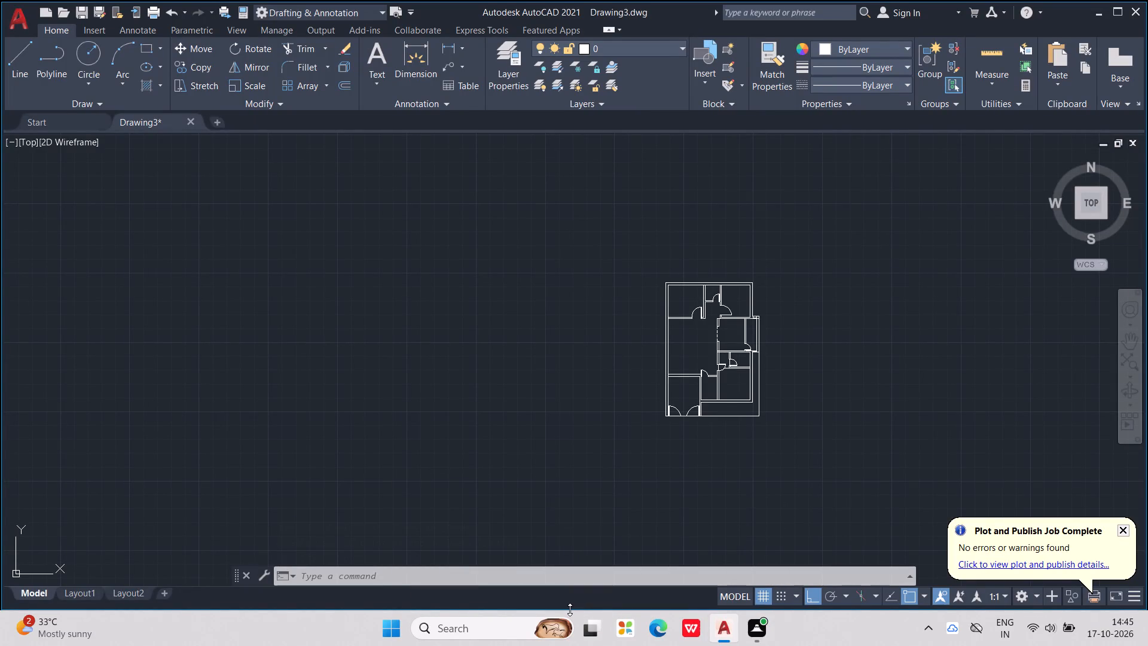
Extend both lines of the partition between the two lower rooms through the bottom wall to its outer line.
middle_click_drag(733, 435, 716, 481)
scroll(716, 465, "up", 1)
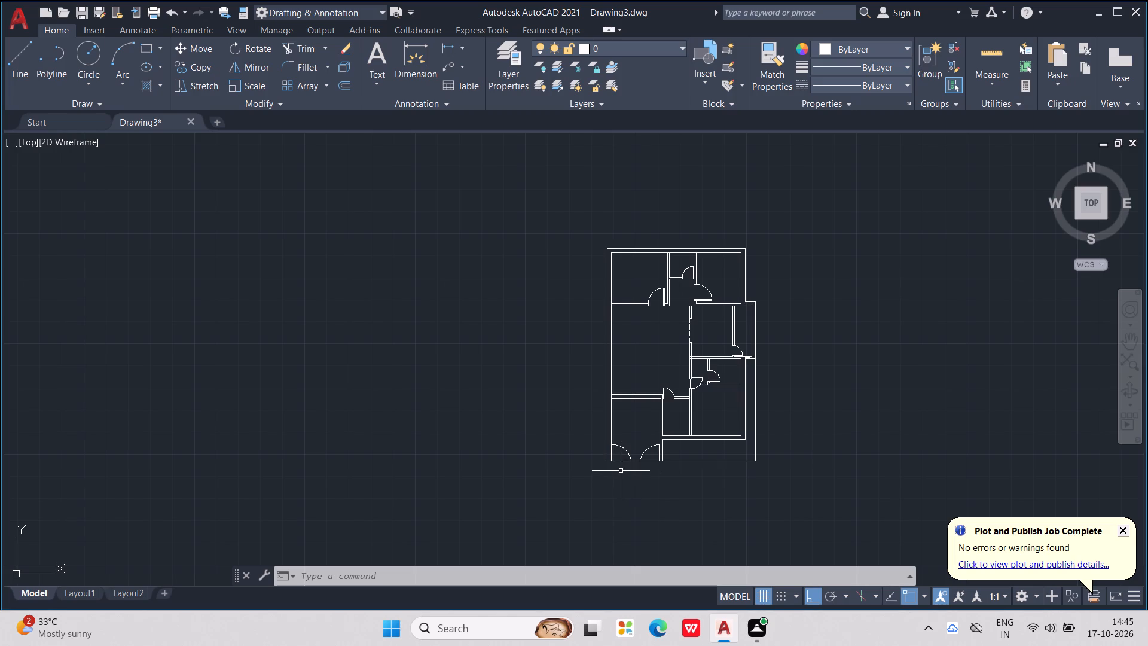
scroll(674, 420, "up", 1)
middle_click_drag(674, 419, 614, 410)
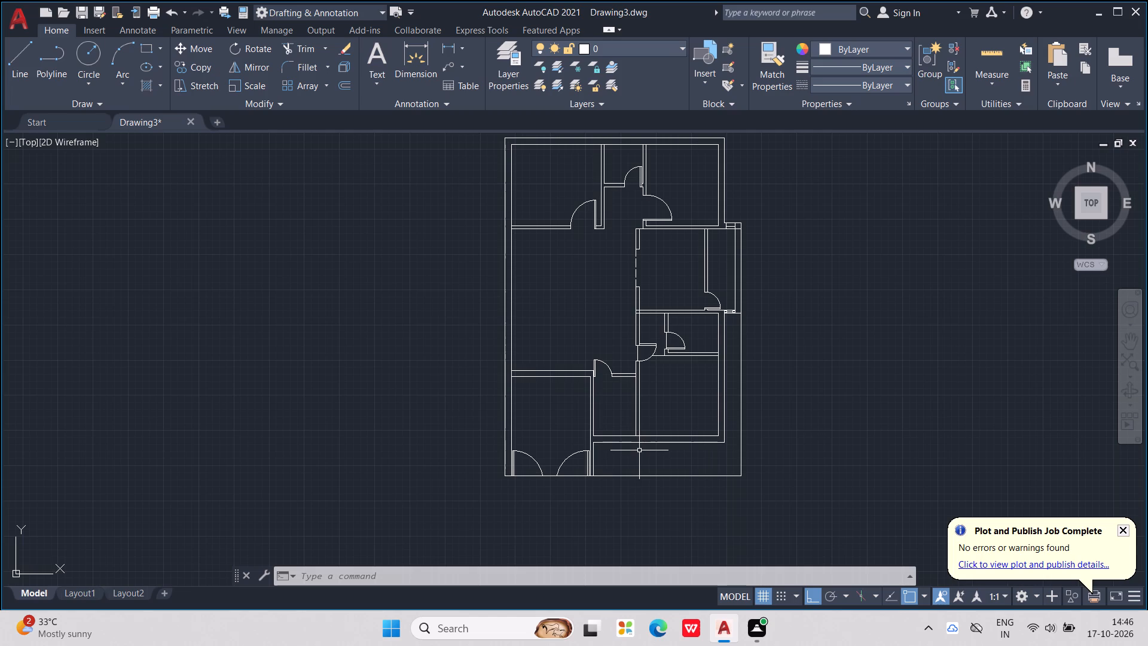
scroll(637, 441, "up", 2)
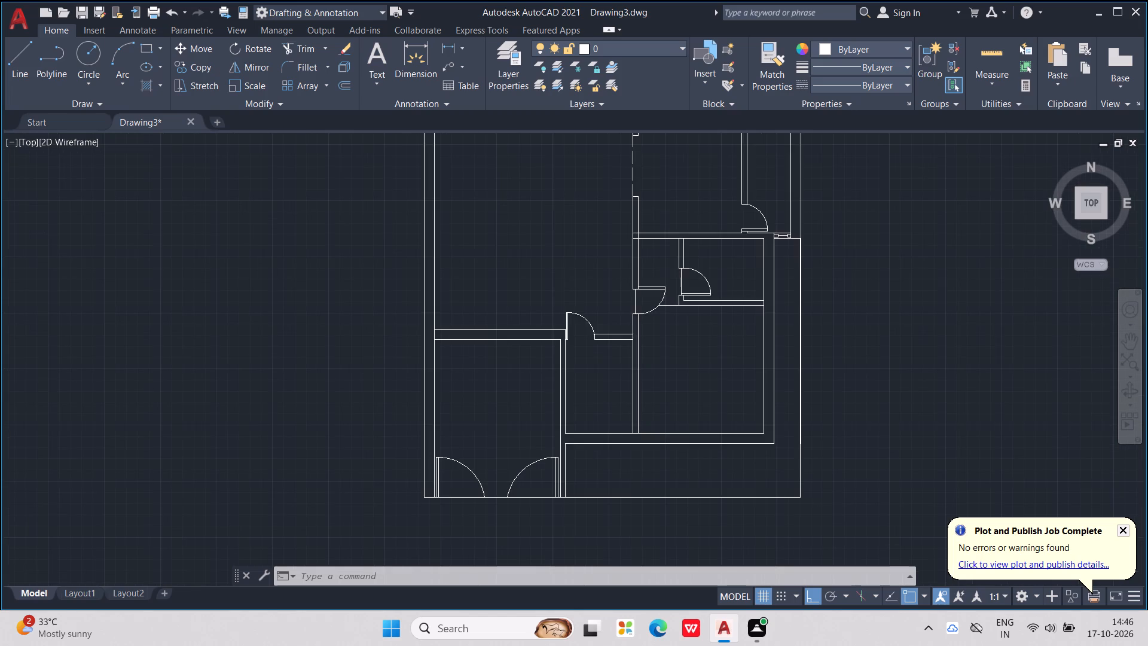
key("Escape")
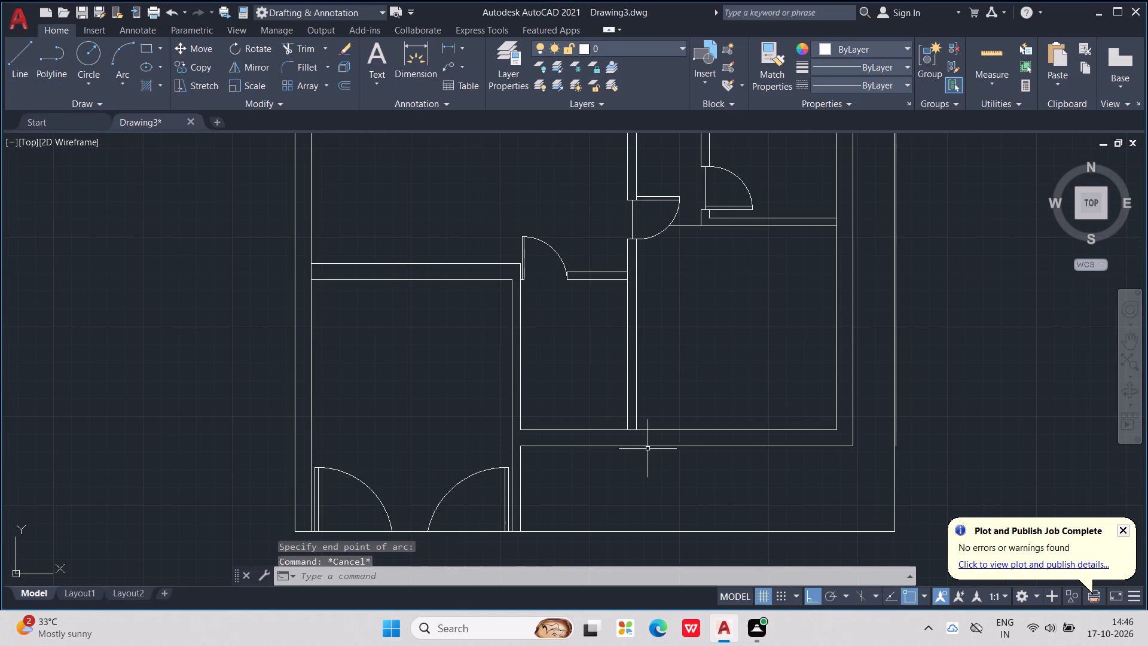
key("e")
key("x")
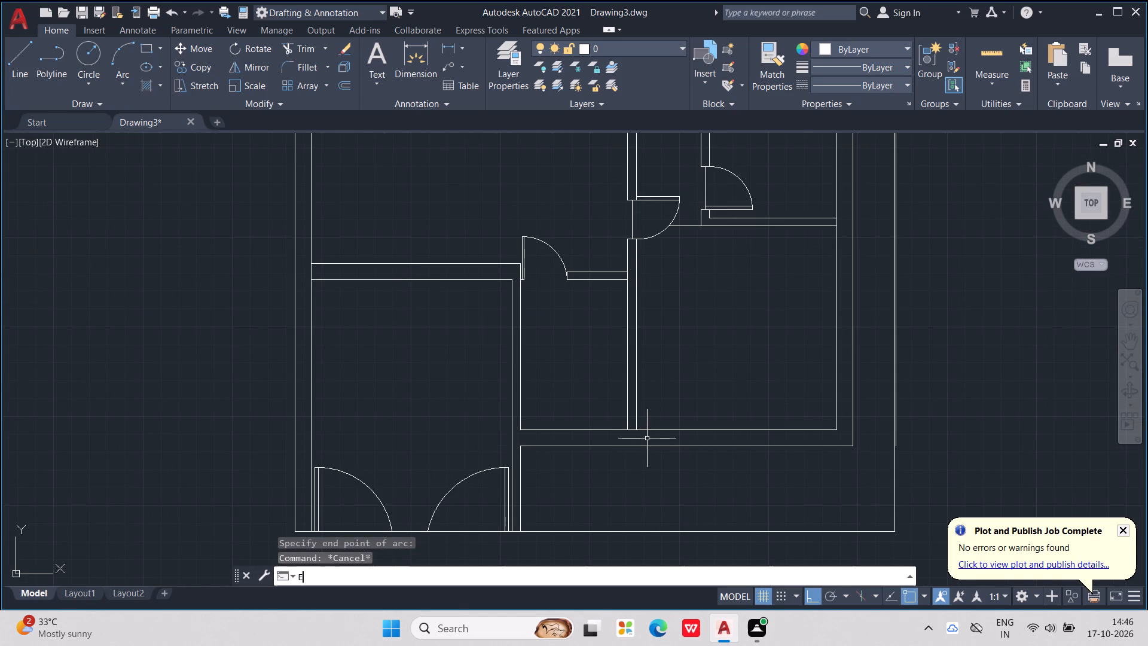
key("Return")
left_click_drag(657, 401, 631, 404)
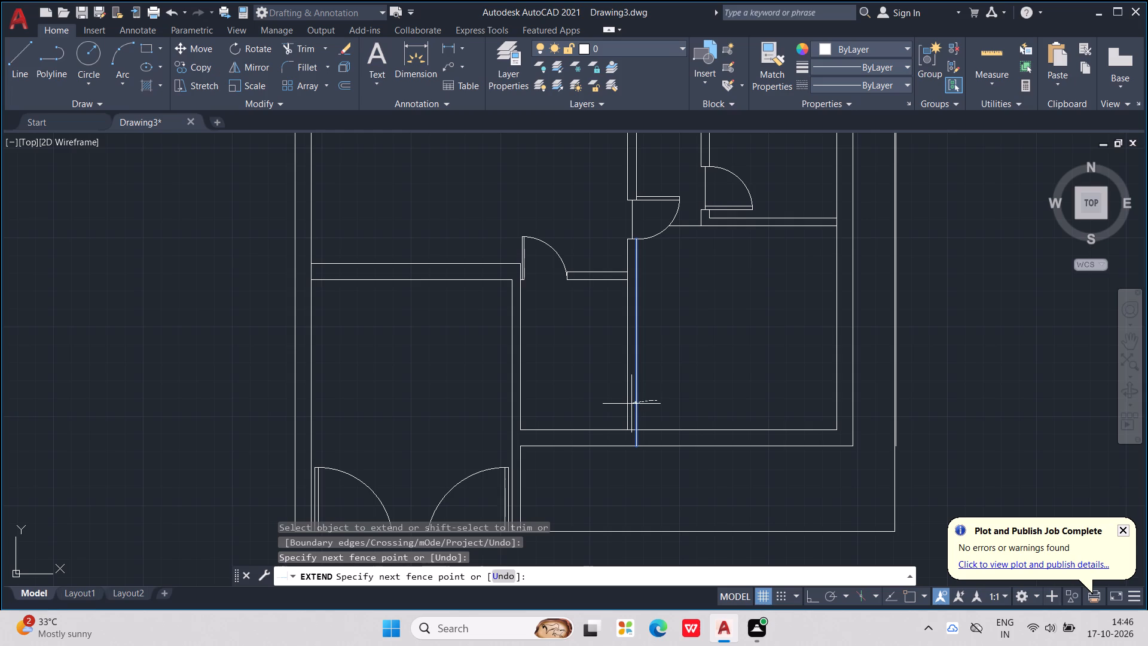
left_click_drag(631, 404, 598, 412)
key("Escape")
key("Escape")
key("Escape")
key("Escape")
key("Escape")
key("Escape")
key("Escape")
key("Escape")
key("Escape")
key("Escape")
key("Escape")
key("Escape")
key("Escape")
key("Escape")
key("Escape")
key("Escape")
key("Escape")
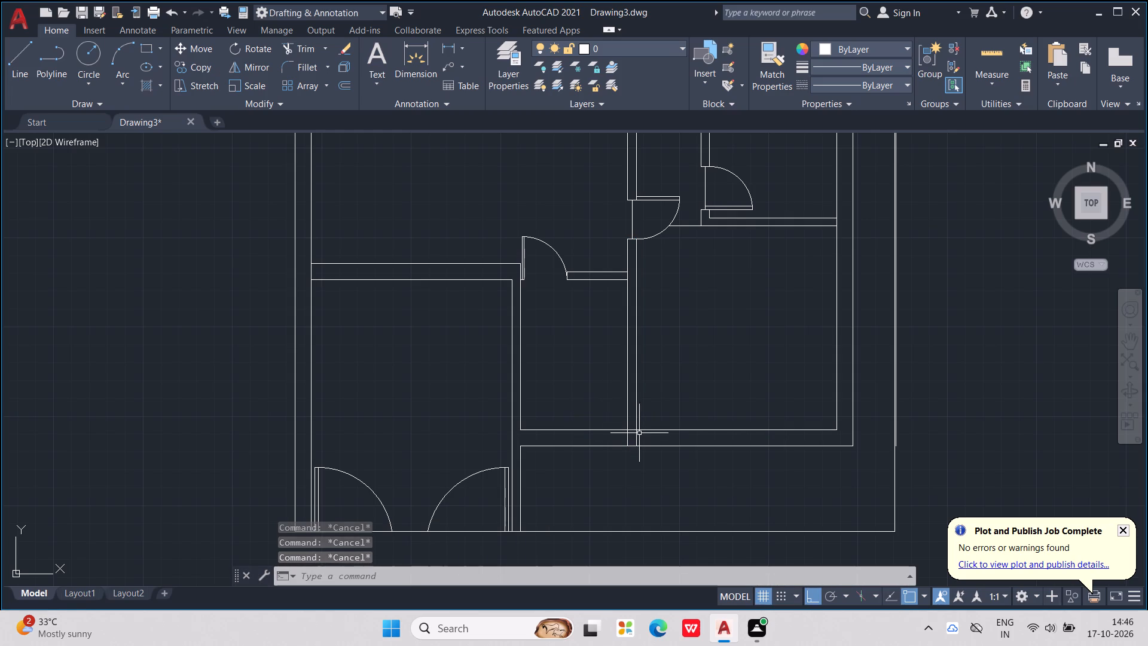
key("Escape")
key("Escape")
key("Escape")
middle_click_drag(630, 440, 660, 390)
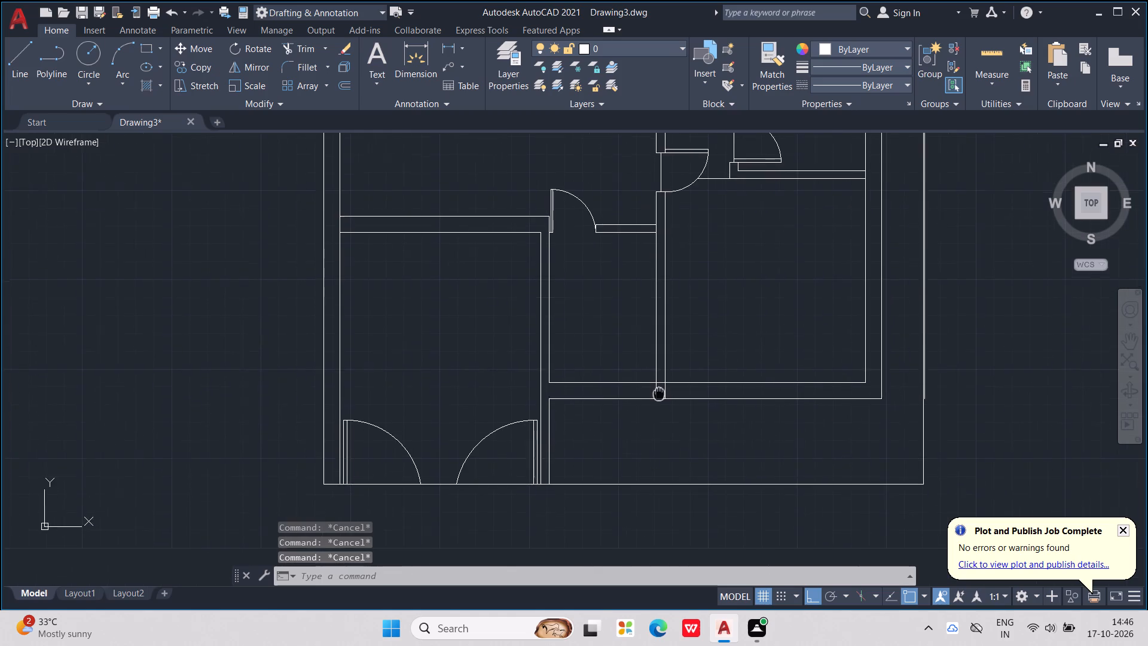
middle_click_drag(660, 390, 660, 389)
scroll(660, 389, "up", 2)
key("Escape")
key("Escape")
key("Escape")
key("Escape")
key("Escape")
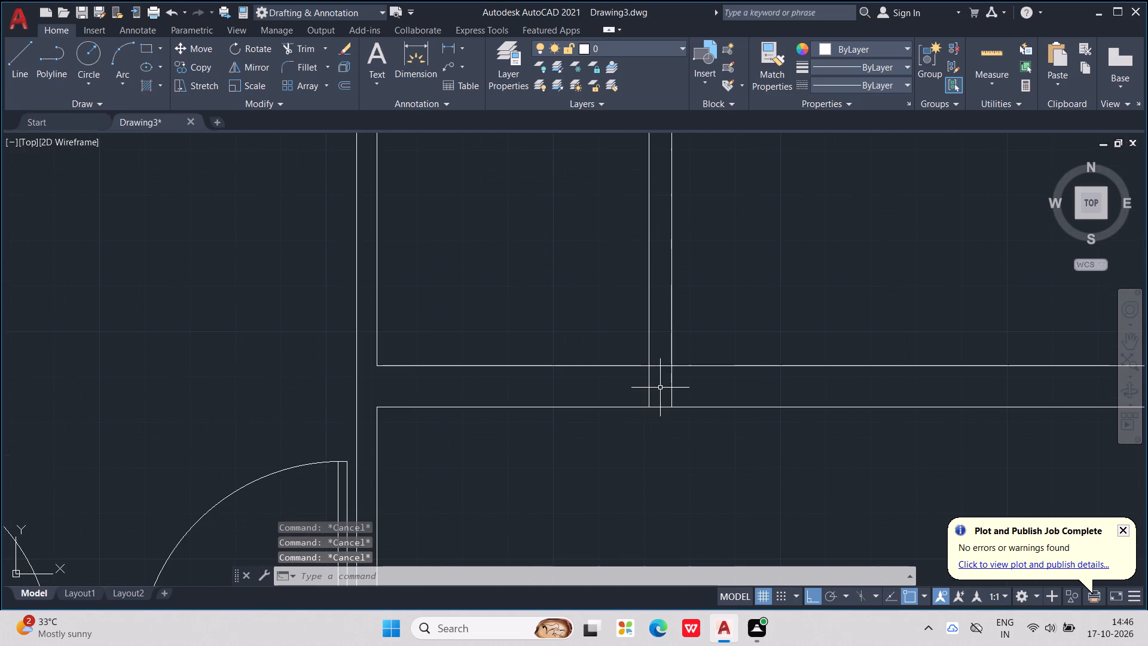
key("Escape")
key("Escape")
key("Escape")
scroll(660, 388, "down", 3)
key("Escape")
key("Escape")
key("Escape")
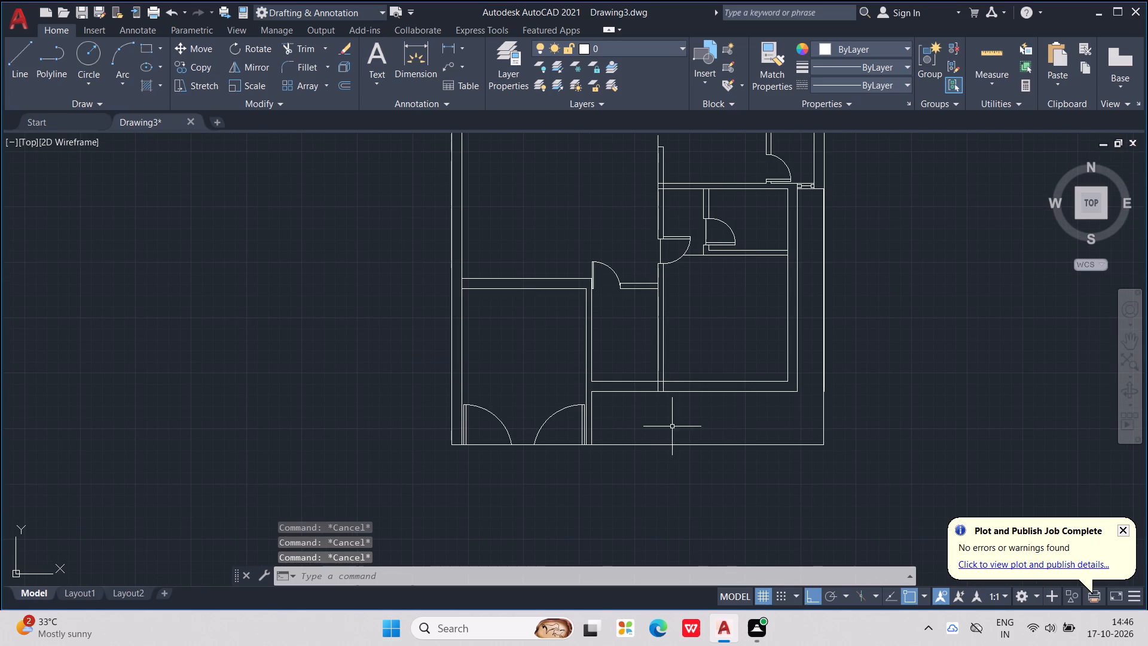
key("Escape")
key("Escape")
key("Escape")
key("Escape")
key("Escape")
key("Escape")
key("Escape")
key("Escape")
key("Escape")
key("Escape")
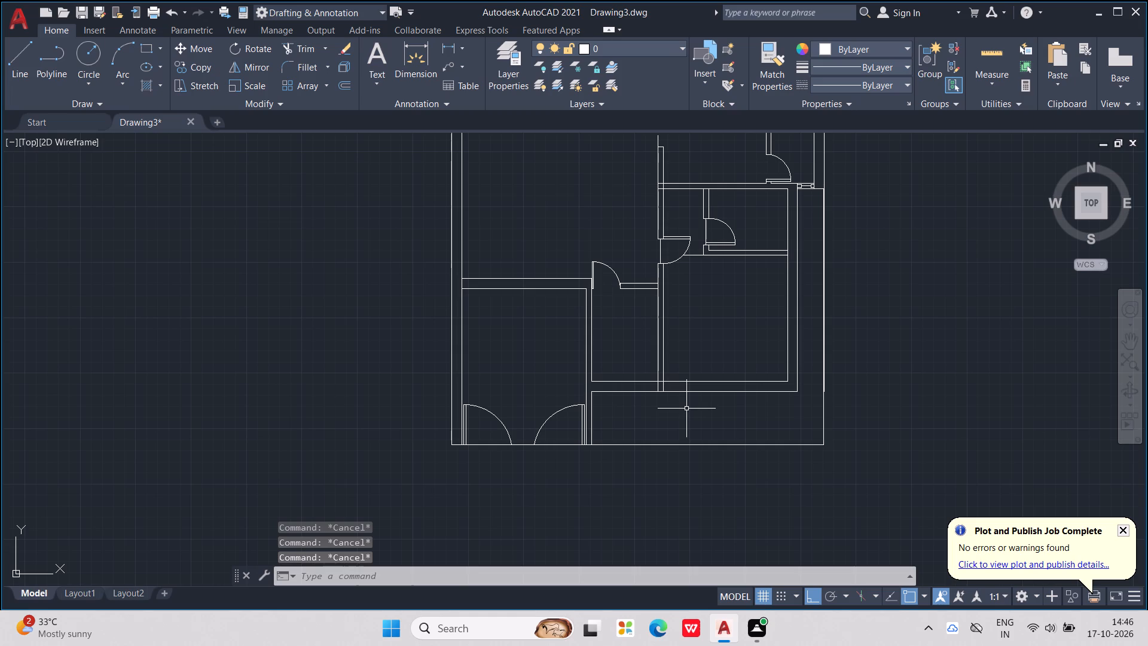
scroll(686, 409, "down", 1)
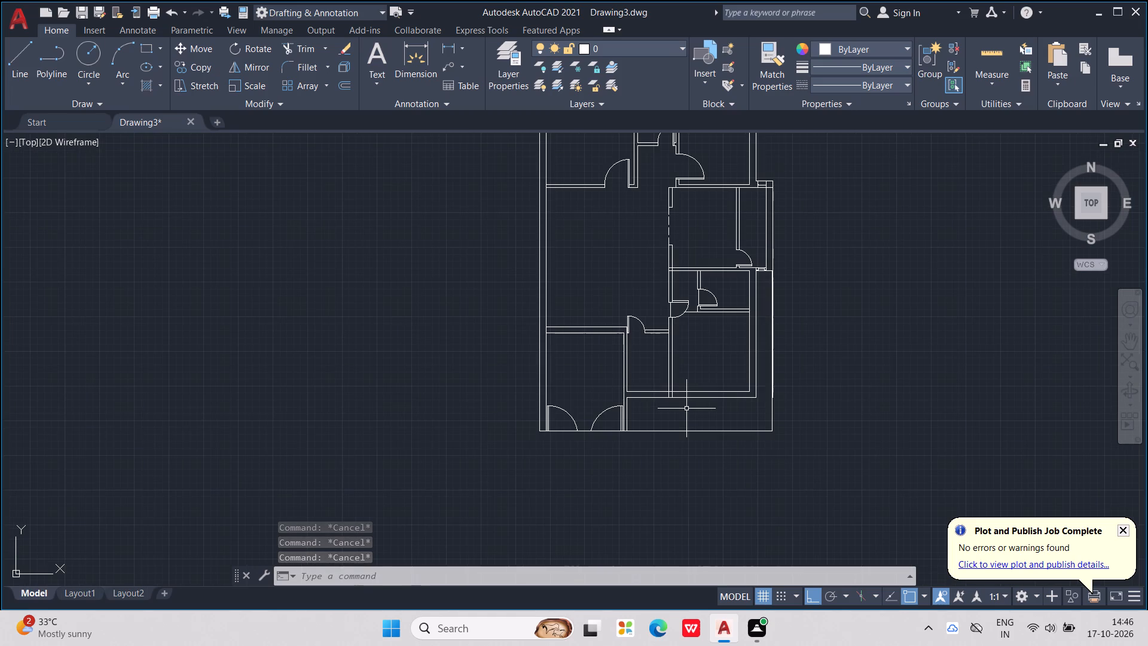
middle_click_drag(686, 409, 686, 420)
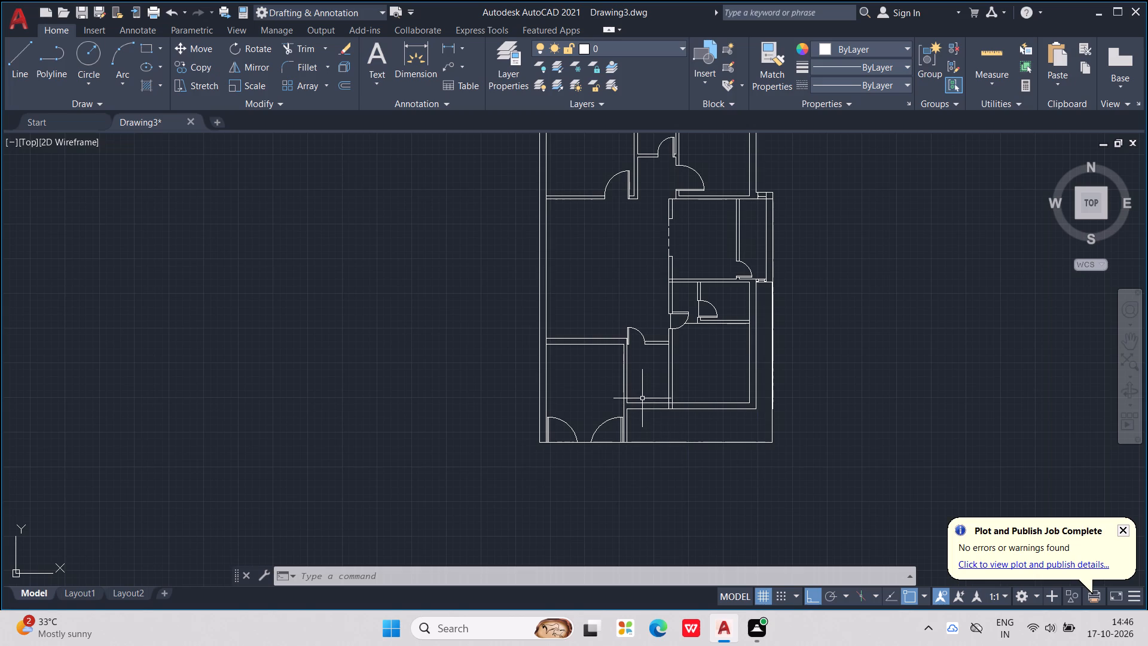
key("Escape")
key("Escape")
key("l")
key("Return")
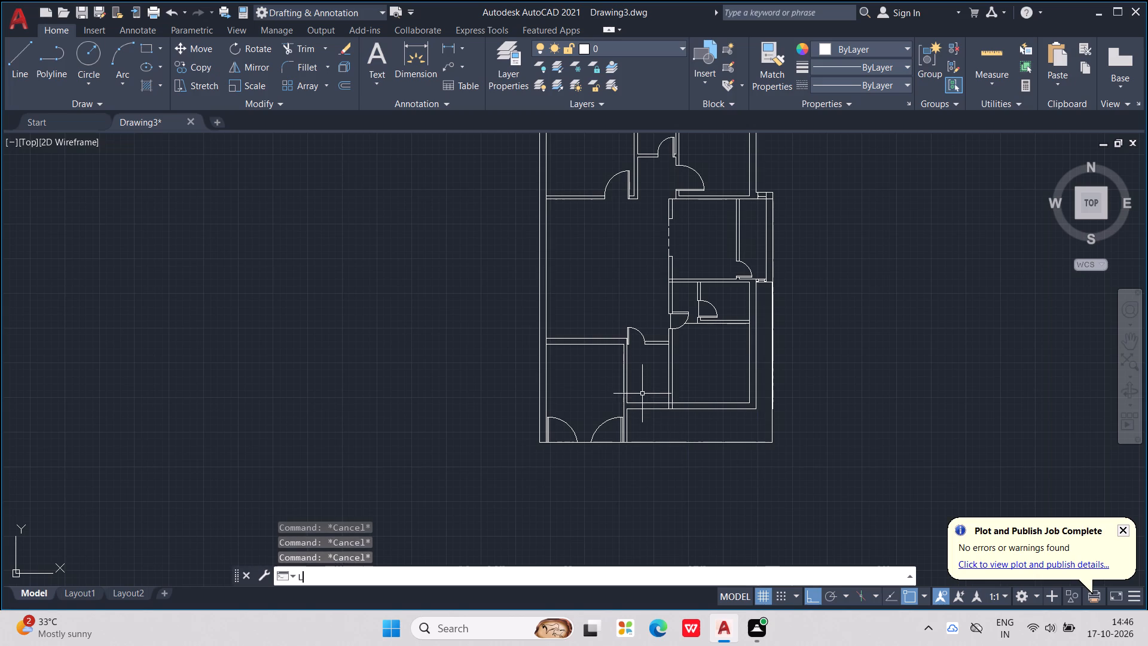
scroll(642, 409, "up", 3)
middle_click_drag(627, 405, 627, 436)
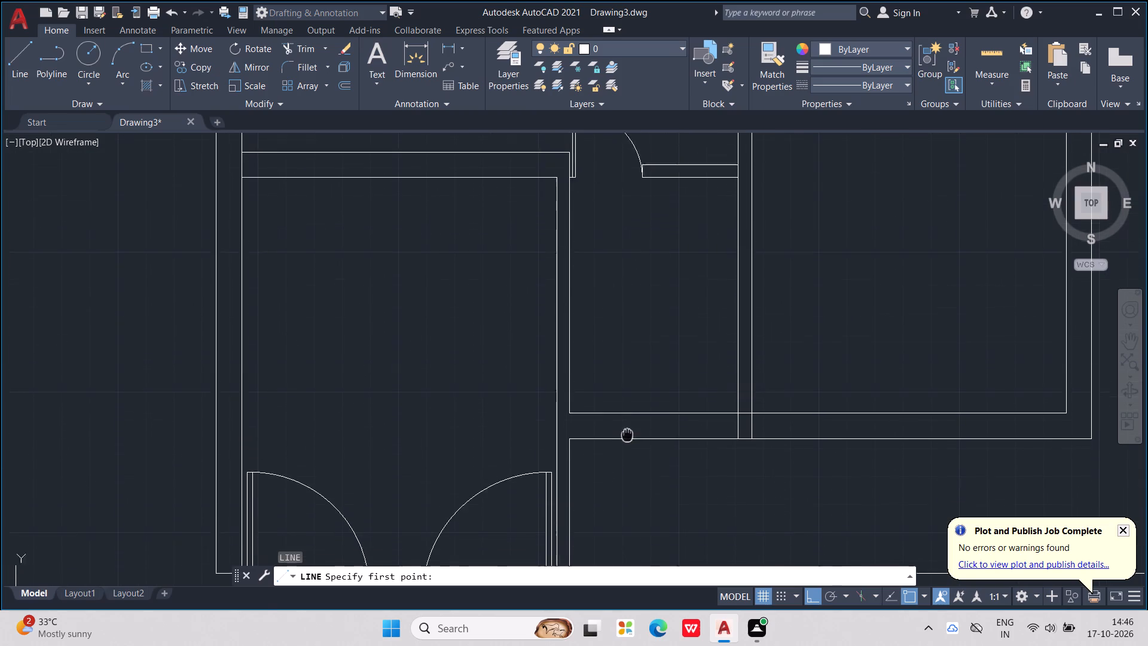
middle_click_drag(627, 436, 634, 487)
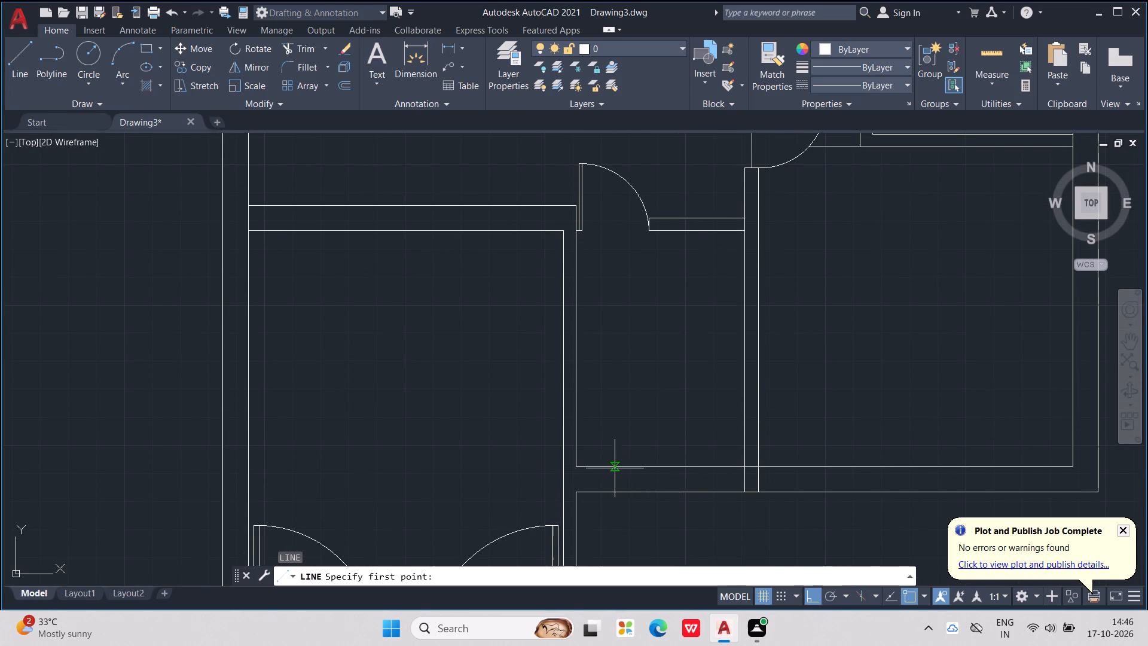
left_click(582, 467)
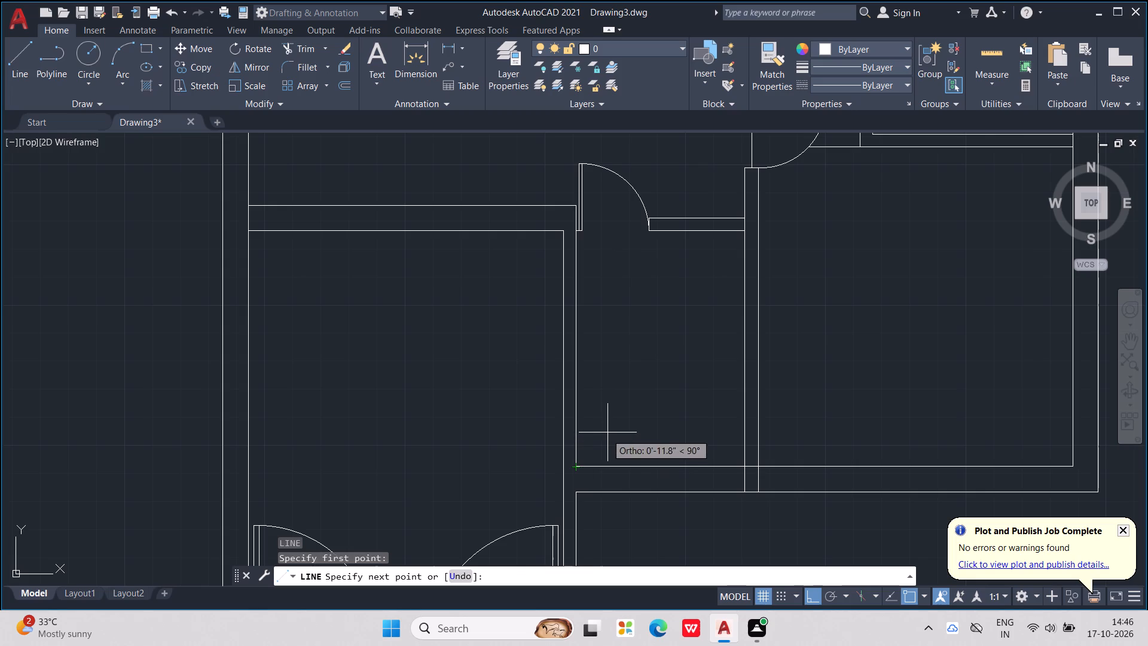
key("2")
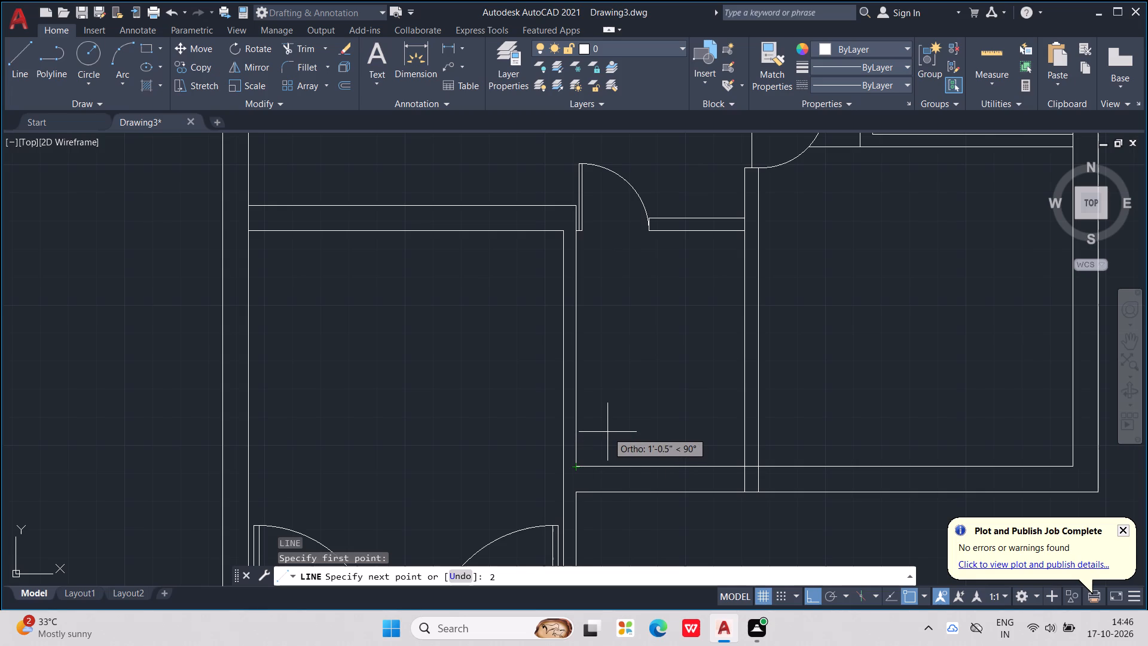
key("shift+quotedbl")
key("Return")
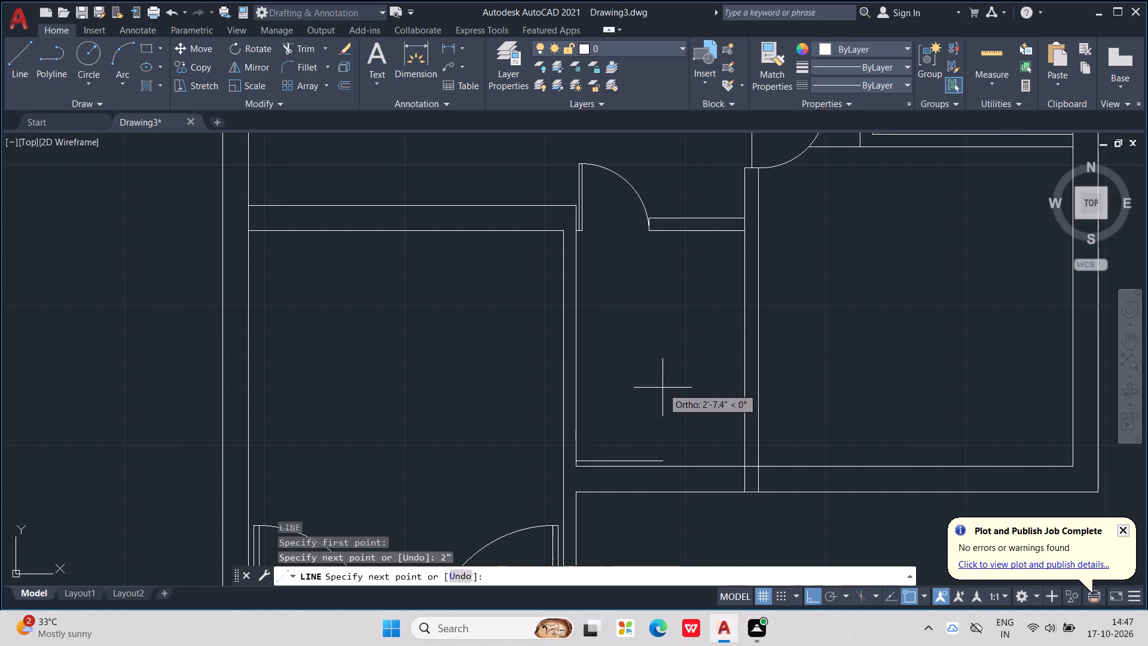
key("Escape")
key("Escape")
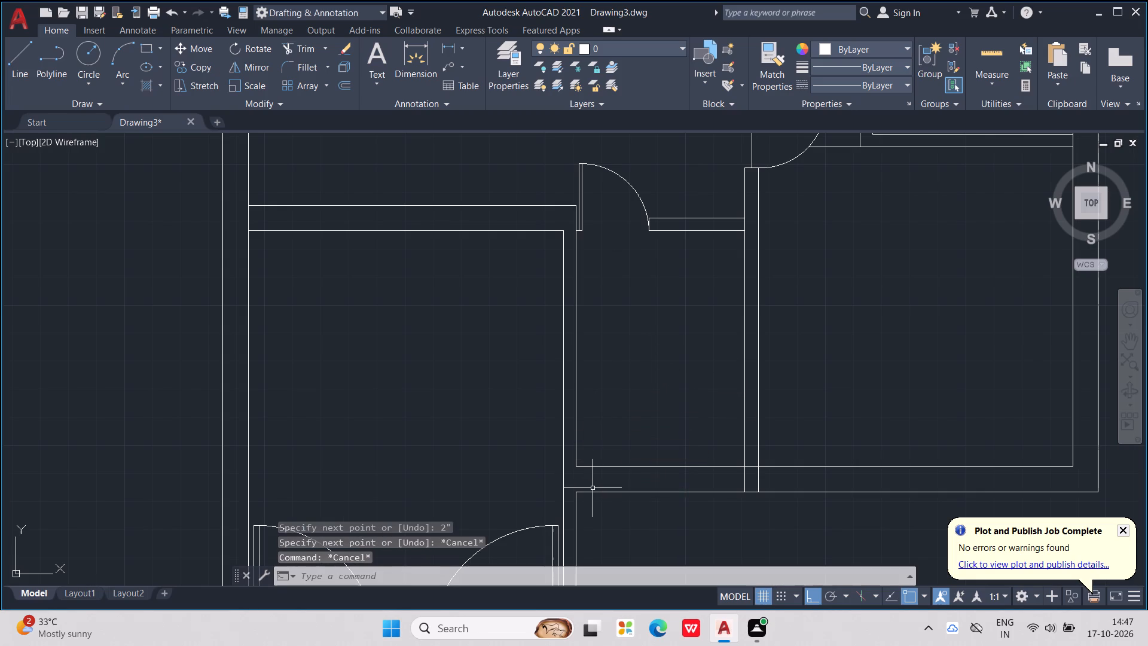
Draw a door leaf in the small lower room, 2" from its bottom-left inner corner, 2' long and 1" thick, ending on the bottom wall.
key("l")
key("Return")
left_click(576, 468)
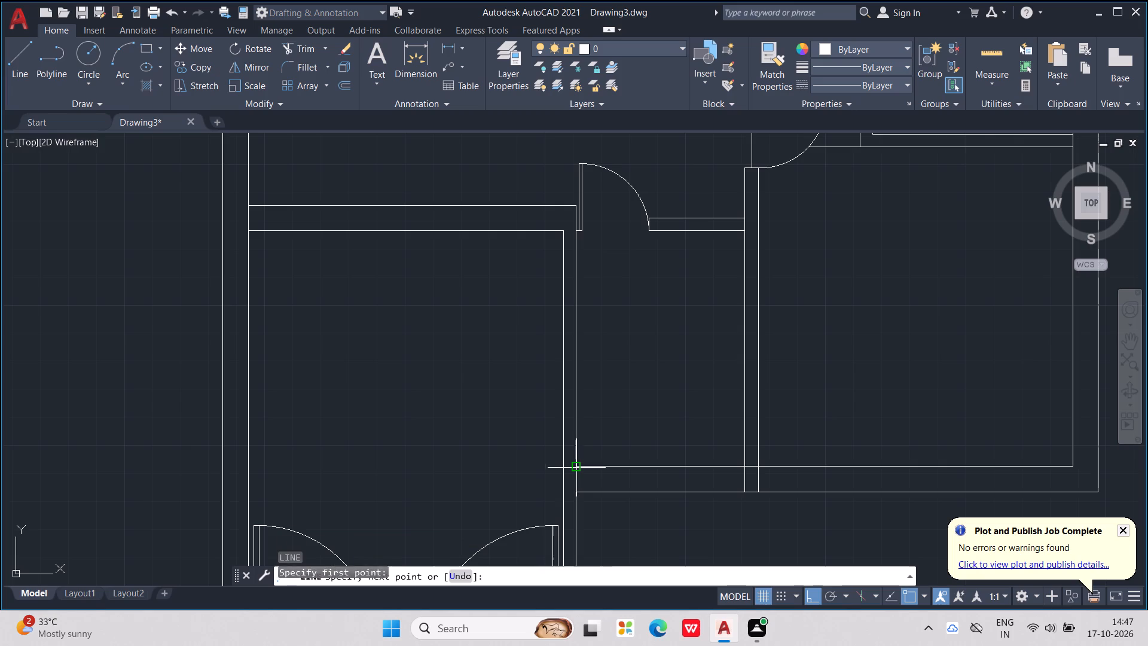
type("2\"")
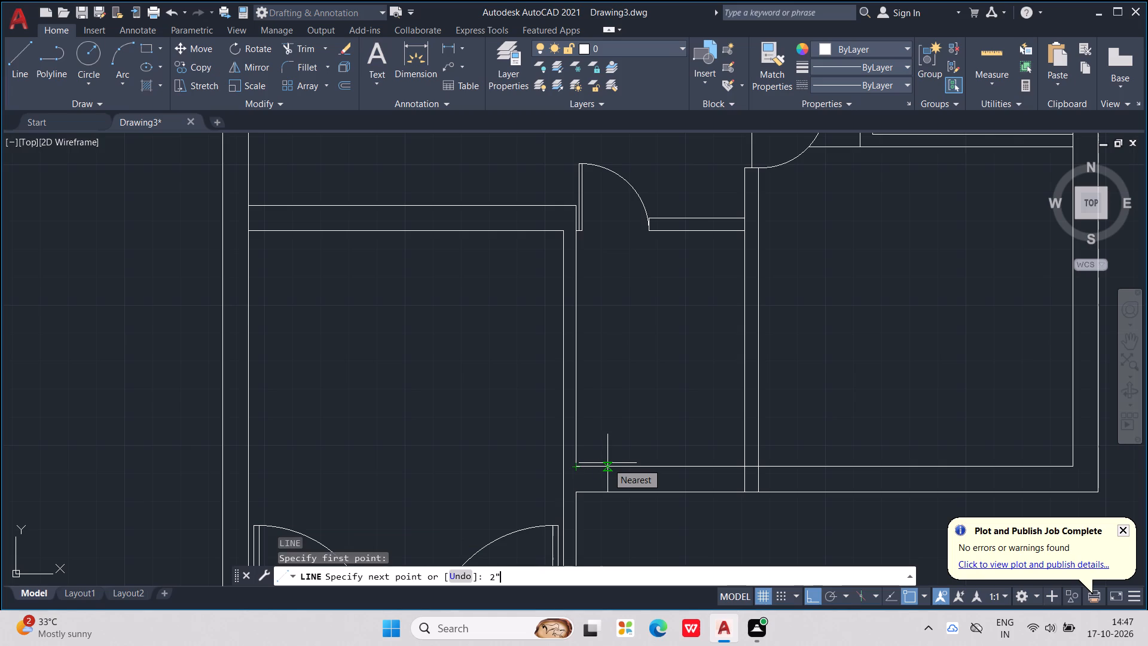
key("Return")
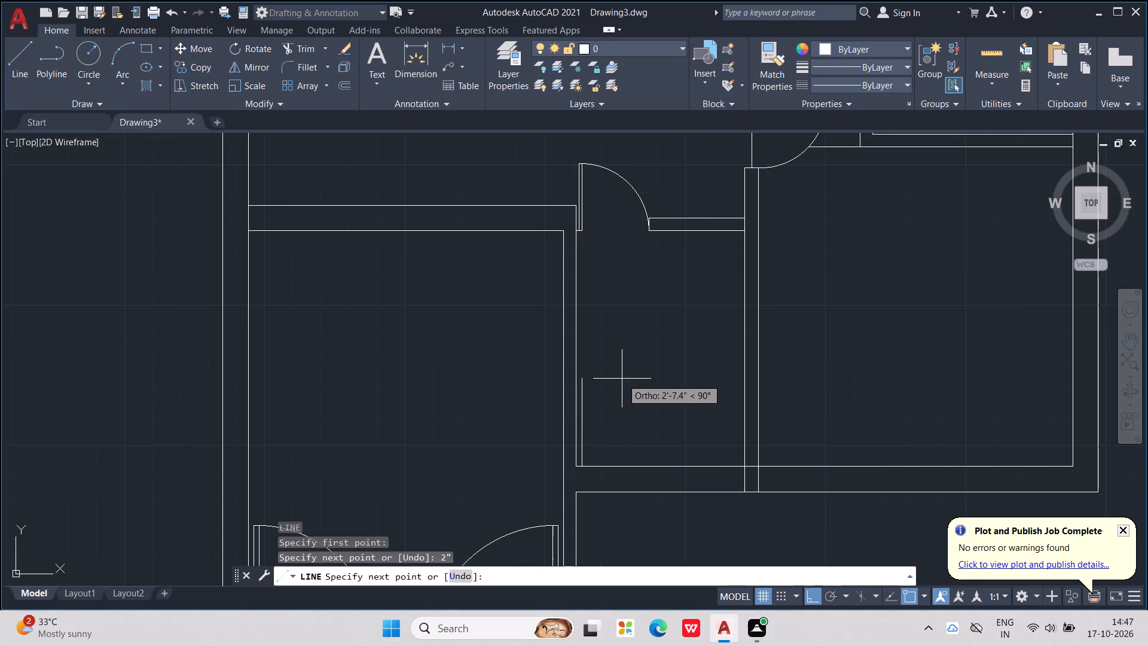
key("2")
key("apostrophe")
key("Return")
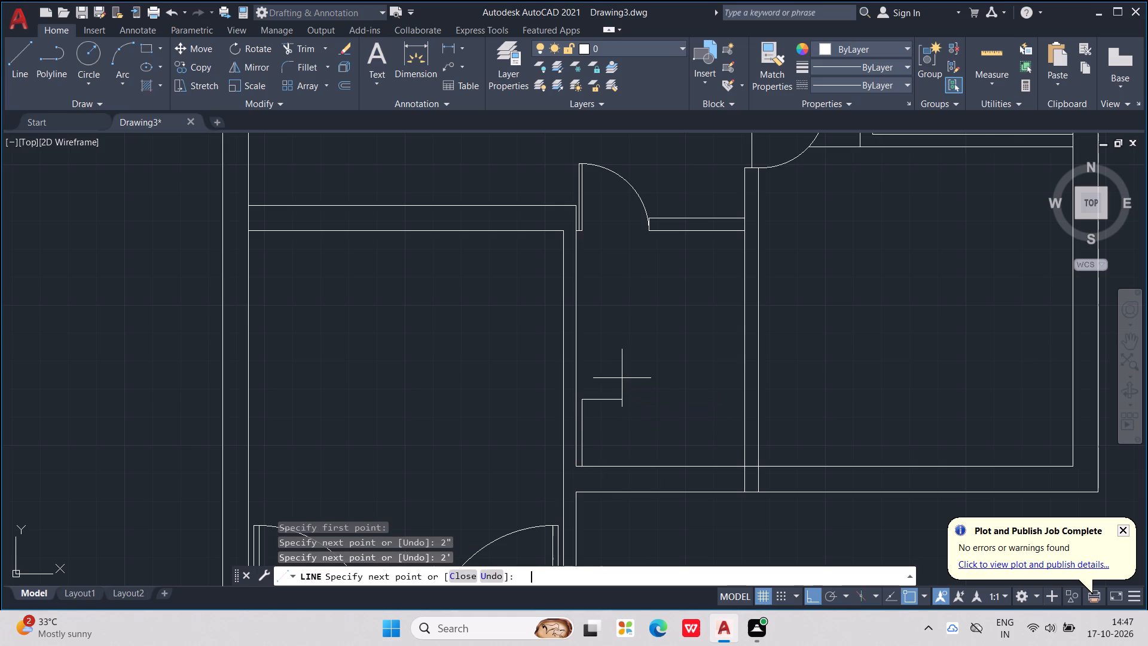
type("1\"")
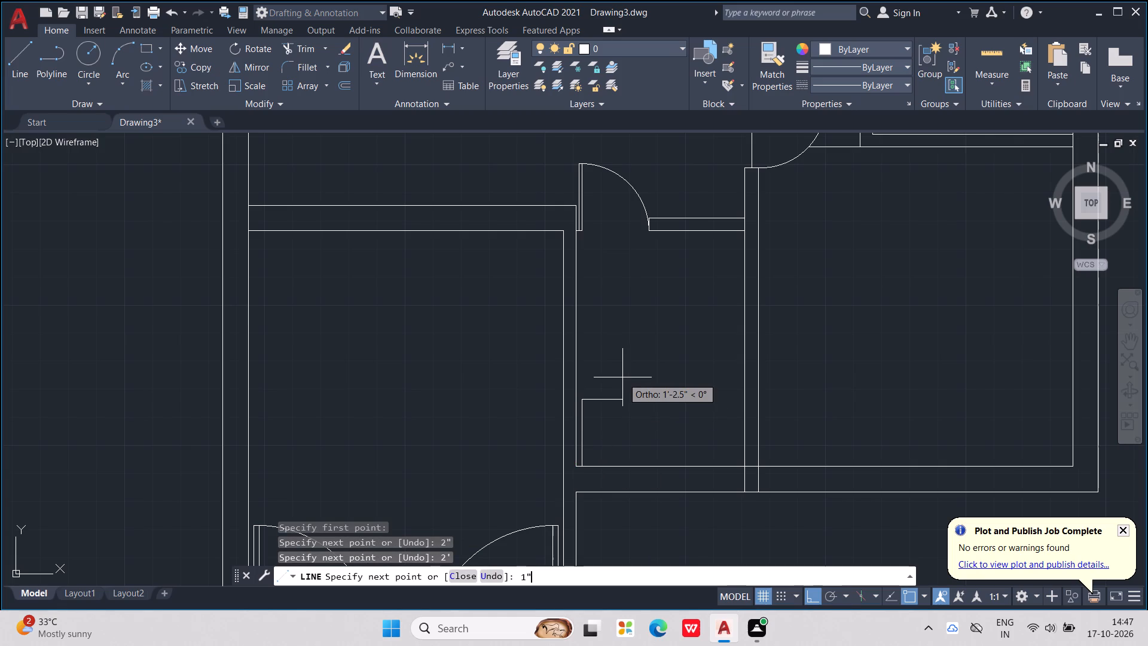
key("Return")
scroll(616, 393, "down", 1)
scroll(600, 433, "up", 1)
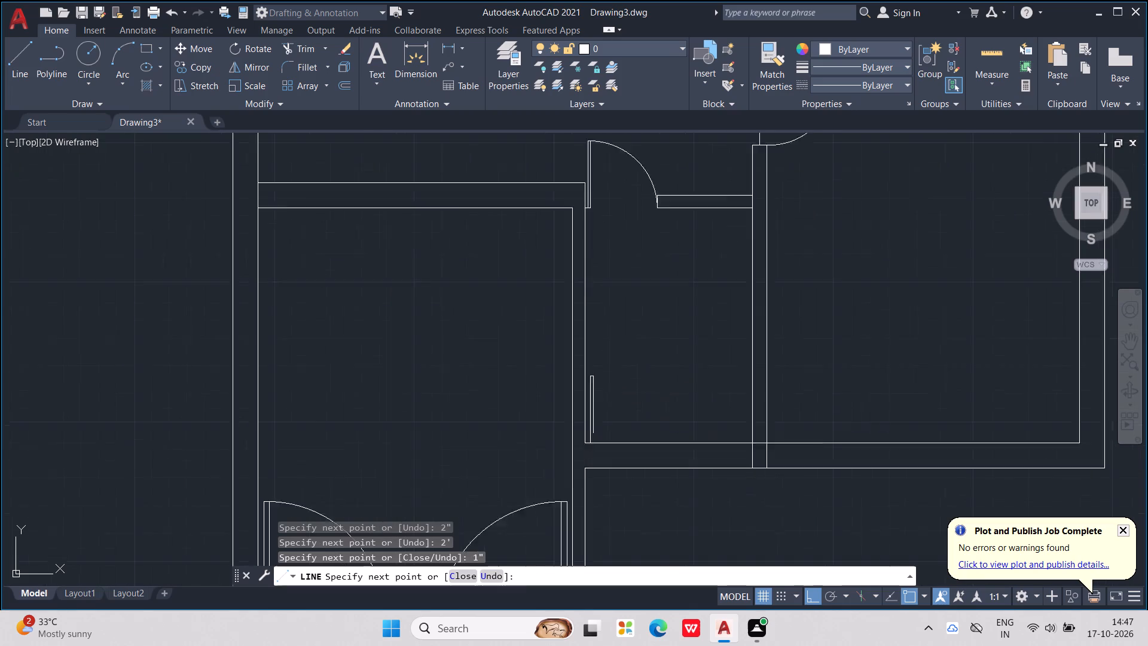
scroll(600, 433, "up", 1)
scroll(621, 327, "down", 3)
scroll(618, 252, "up", 2)
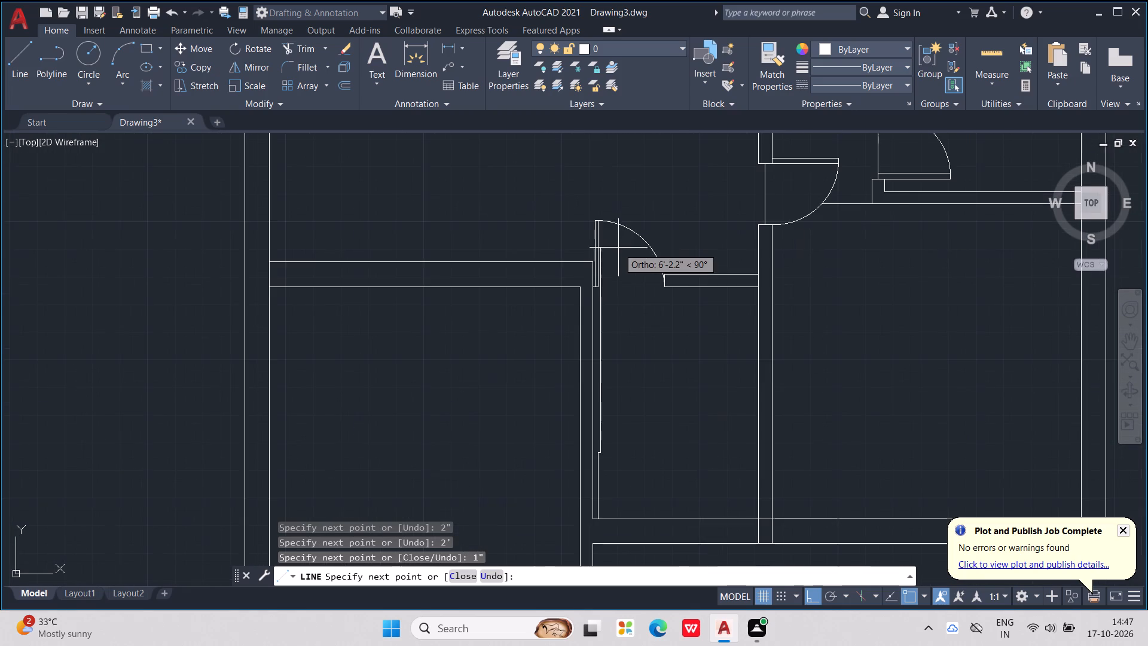
scroll(618, 248, "up", 1)
scroll(610, 345, "down", 1)
middle_click_drag(610, 323, 613, 291)
middle_click_drag(616, 483, 620, 425)
scroll(610, 471, "up", 2)
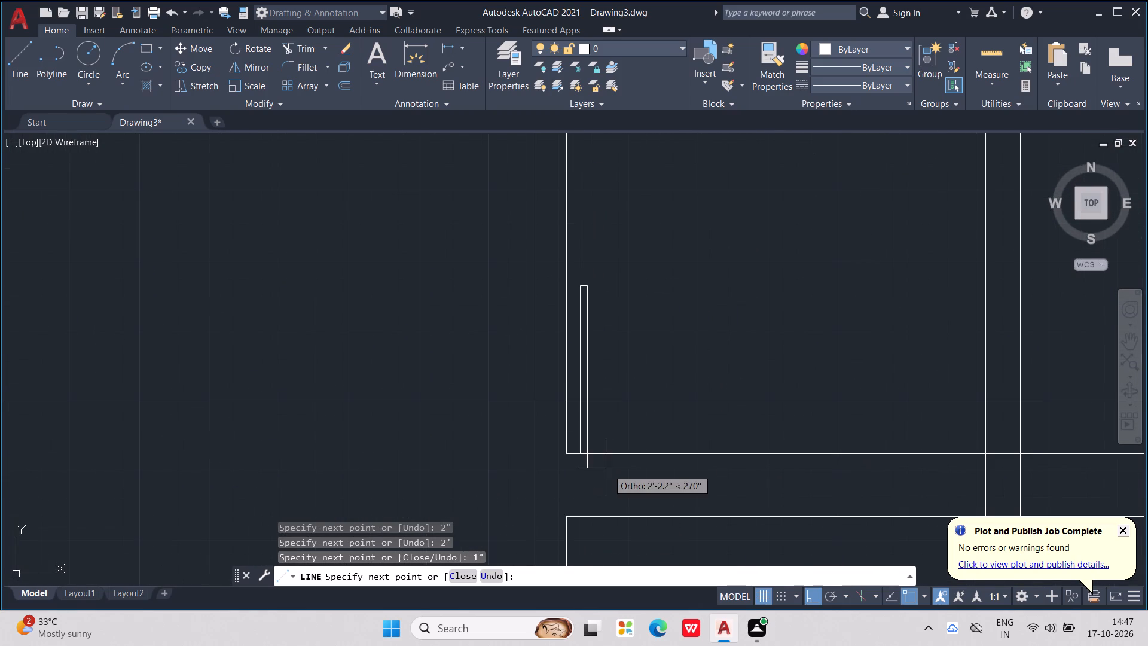
left_click(589, 455)
key("Escape")
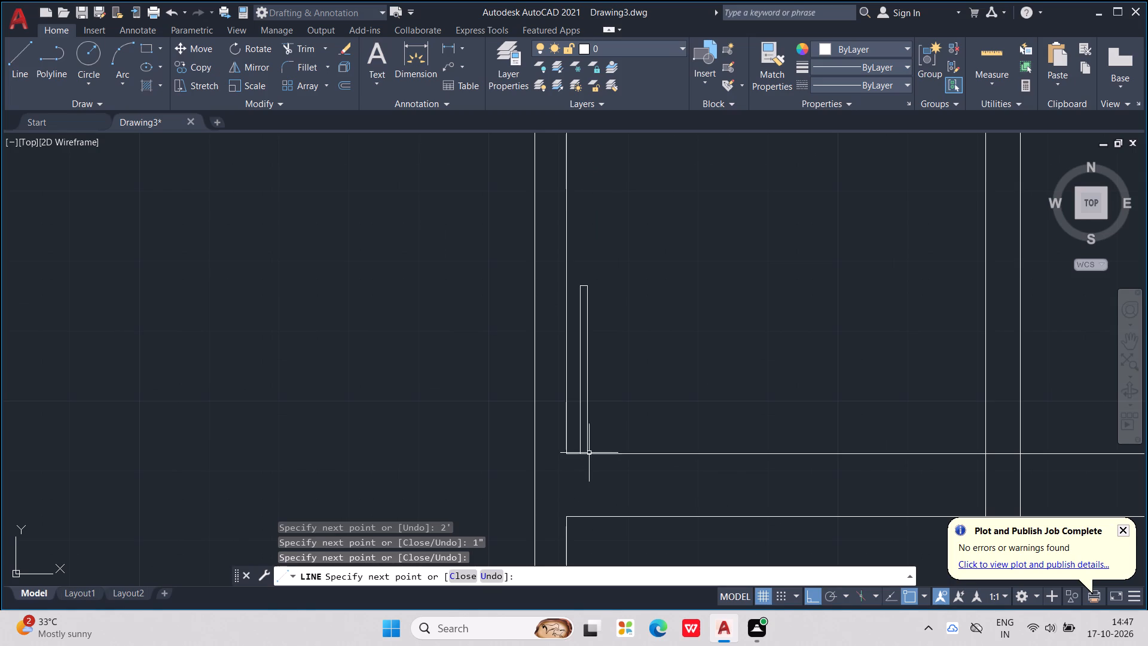
key("Escape")
key("Escape")
Offset the new door leaf's right edge 2' to the right, into the small room.
type("OFF")
key("Return")
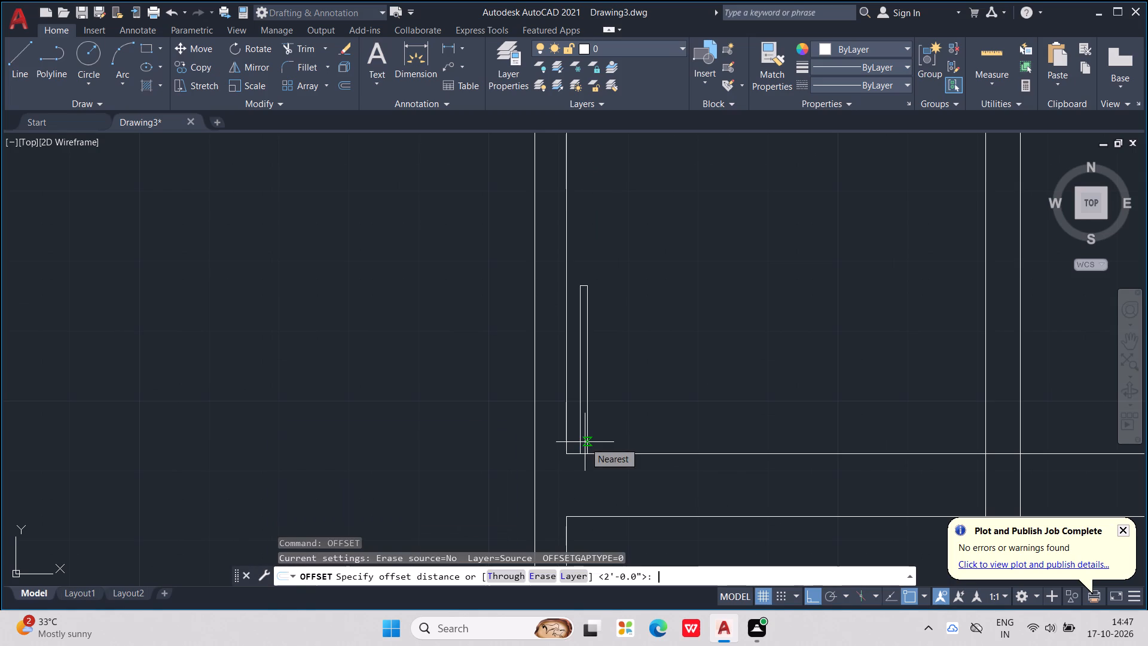
type("2'")
key("Return")
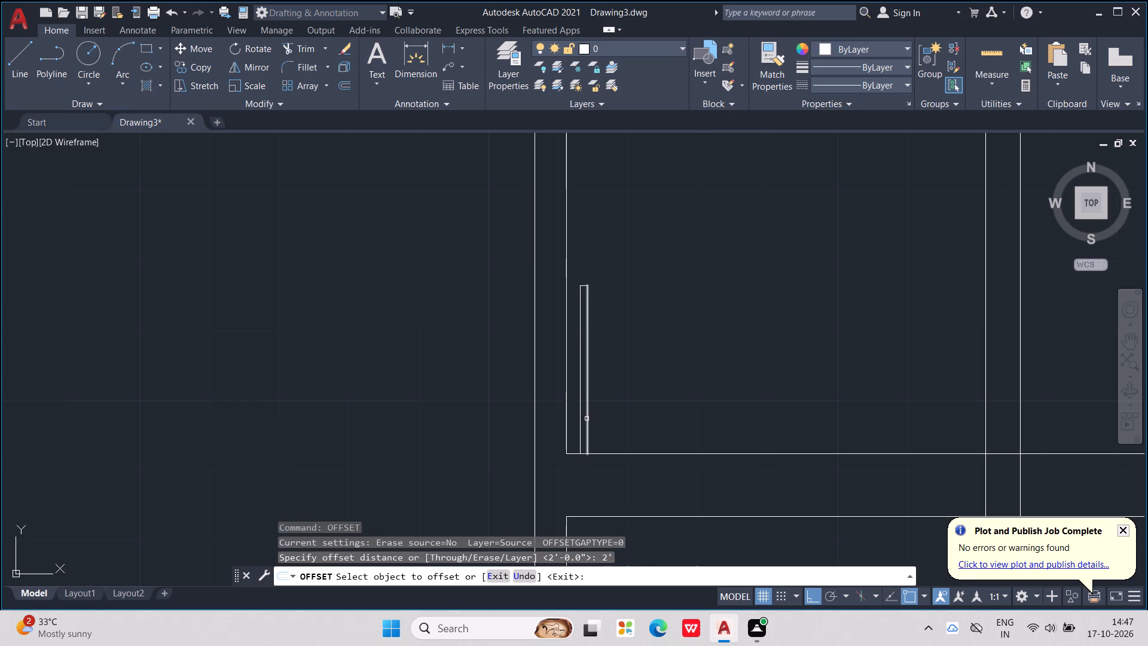
left_click(587, 419)
left_click(643, 413)
scroll(643, 413, "down", 2)
key("Escape")
key("Escape")
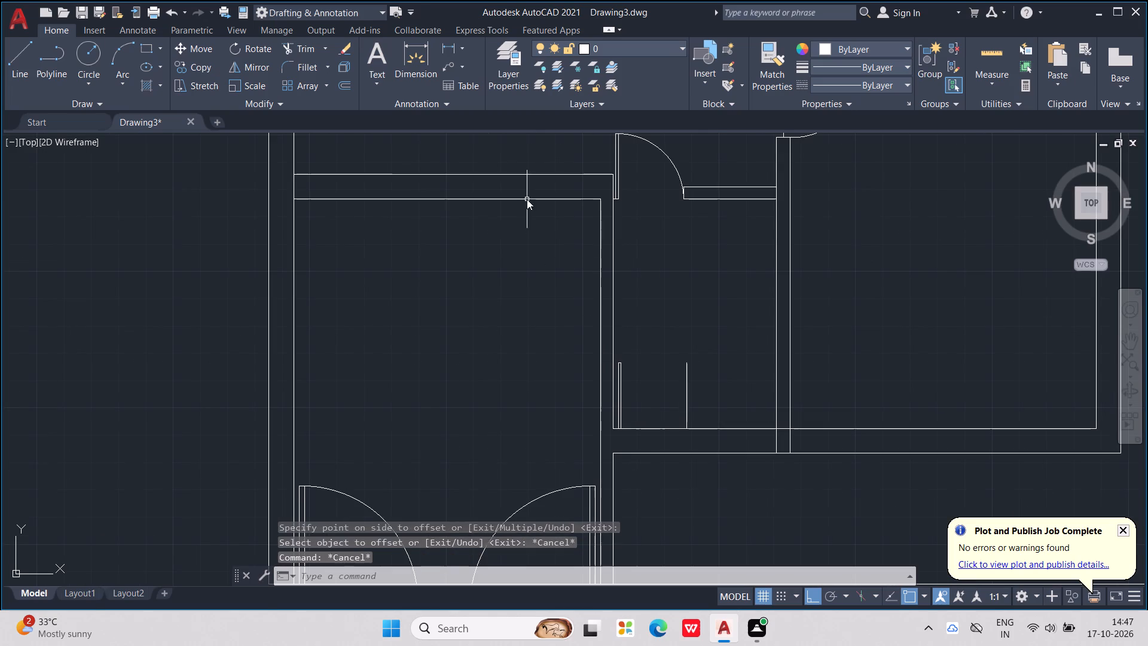
Draw the small lower room door's swing arc through the leaf's top corners, ending where the 2' guide line meets the bottom wall.
key("Escape")
key("Escape")
key("Escape")
key("Escape")
key("Escape")
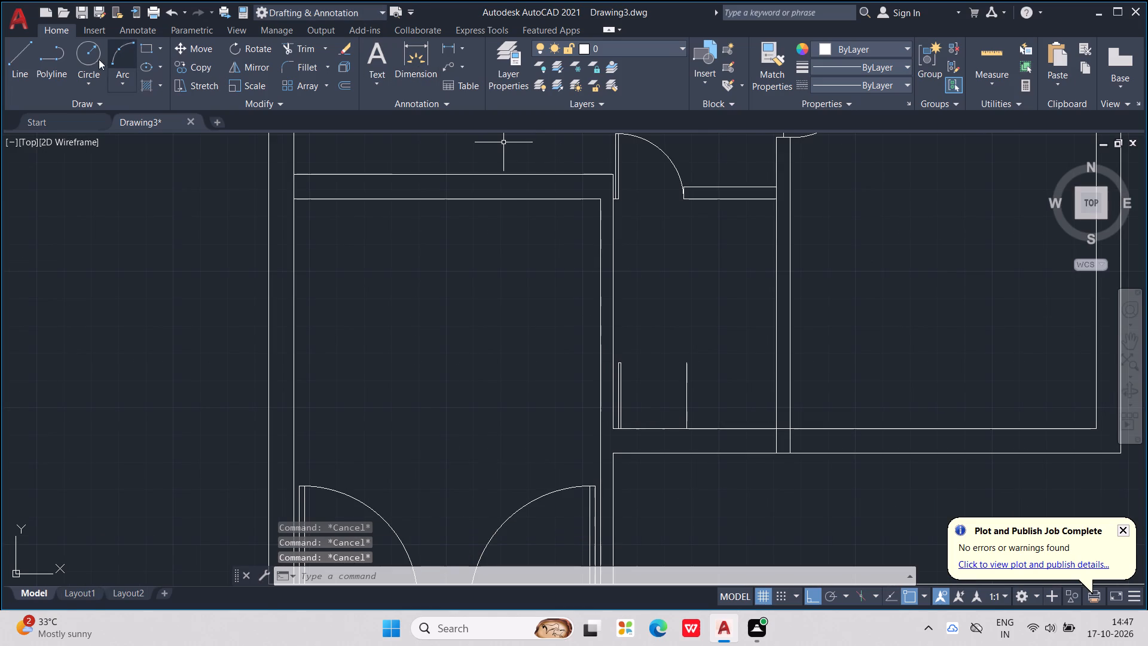
left_click(117, 42)
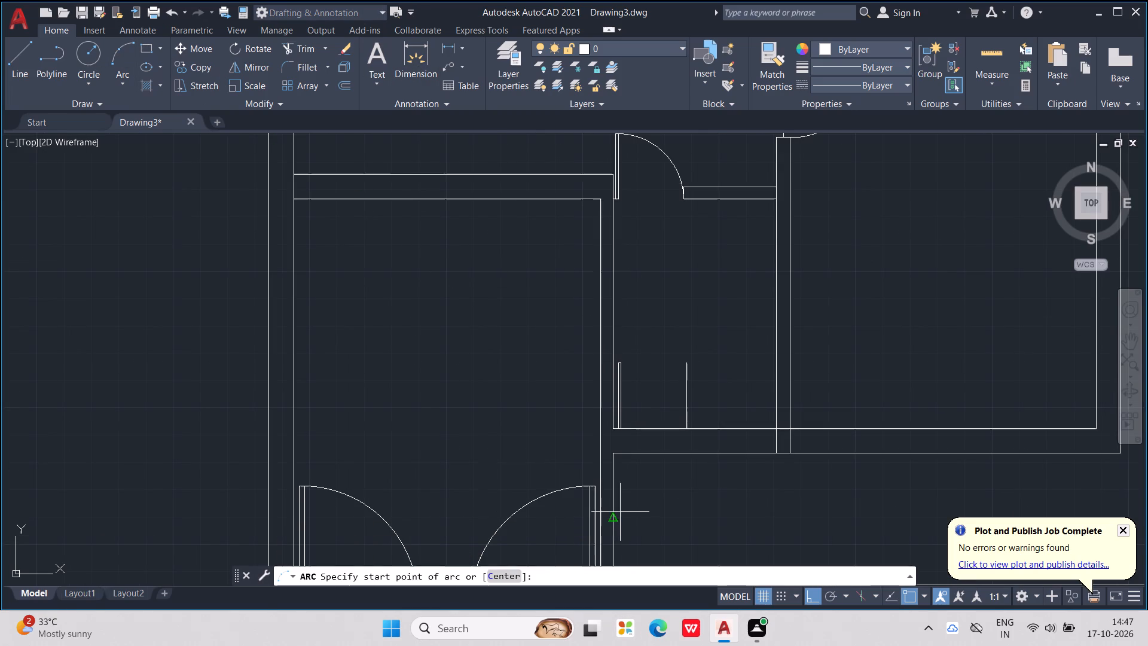
scroll(613, 340, "up", 3)
middle_click_drag(639, 371, 666, 142)
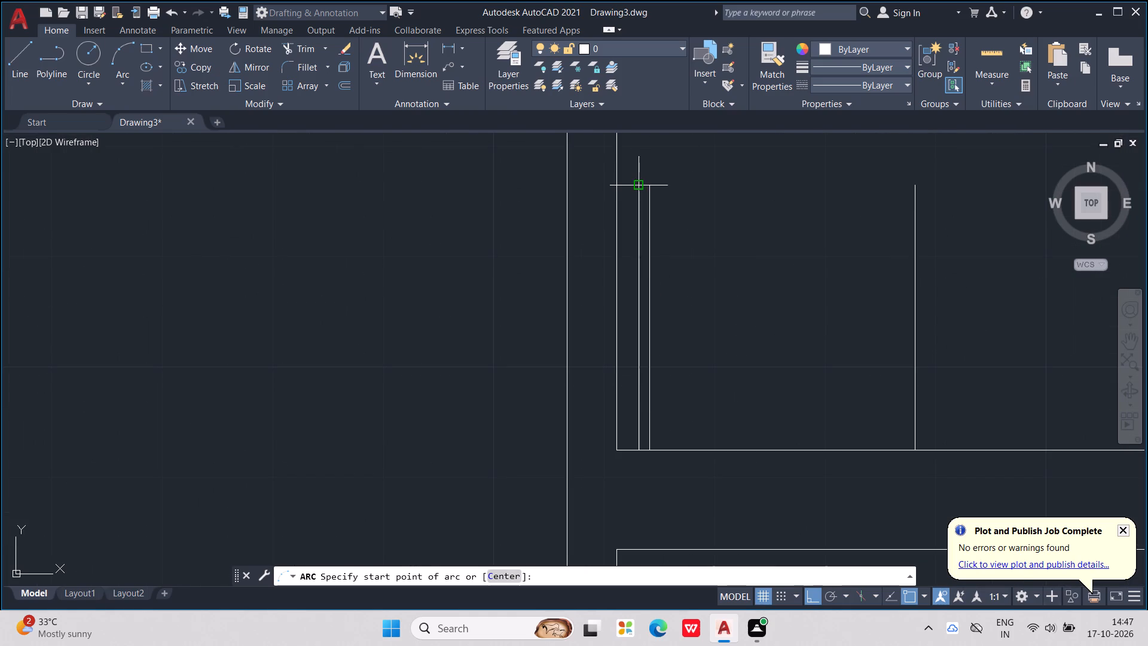
left_click(635, 187)
left_click(652, 187)
middle_click_drag(706, 224, 600, 205)
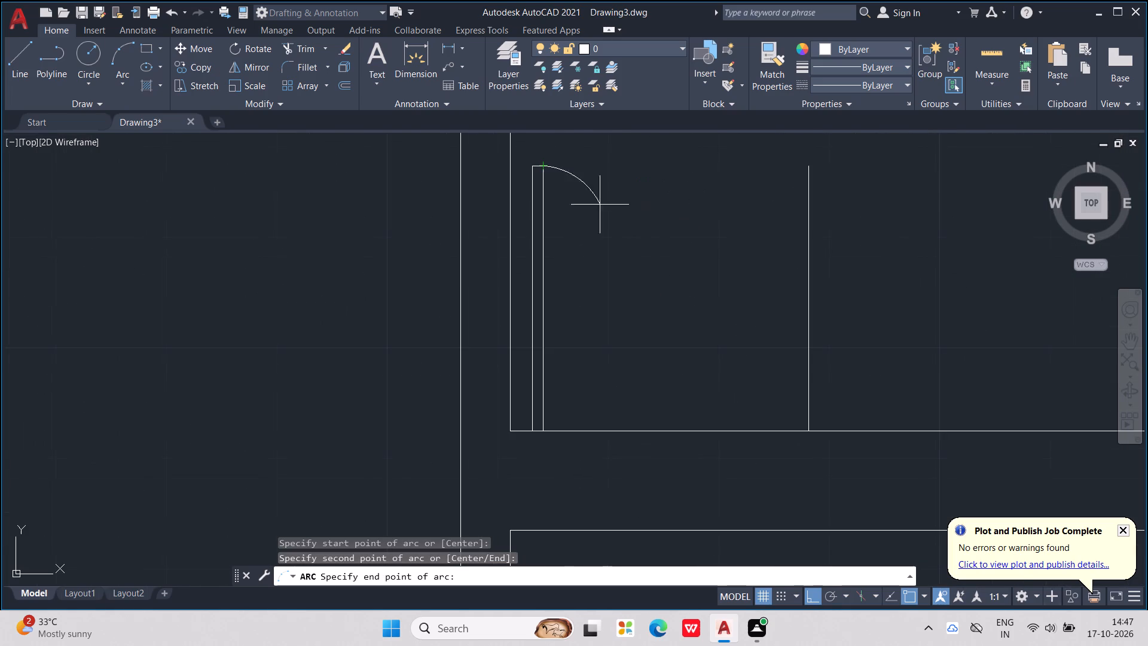
left_click(809, 425)
key("Escape")
key("Escape")
key("Escape")
key("Escape")
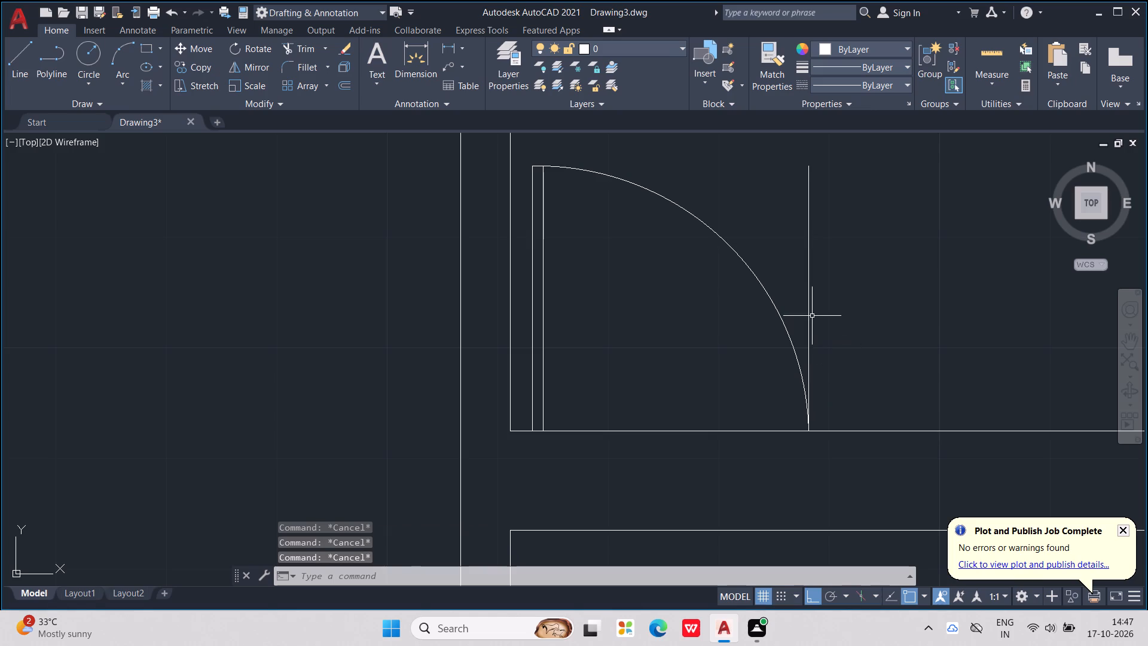
Trim away the vertical guide line at the end of the small room door's swing arc.
scroll(808, 306, "down", 3)
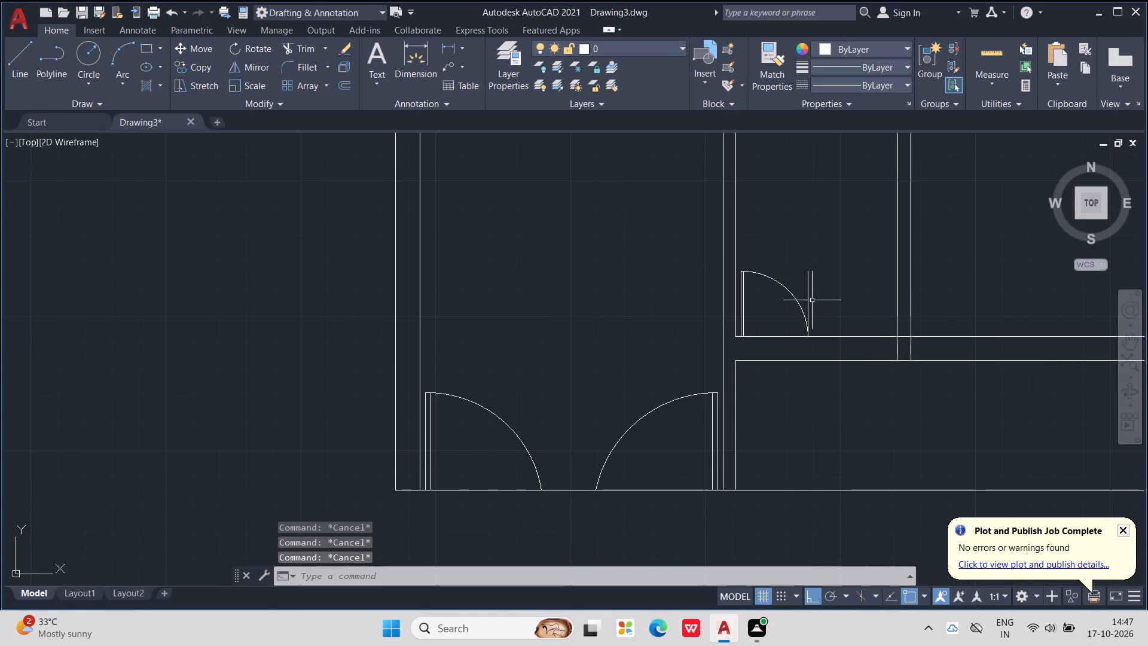
type("TR")
key("Return")
left_click_drag(805, 297, 807, 295)
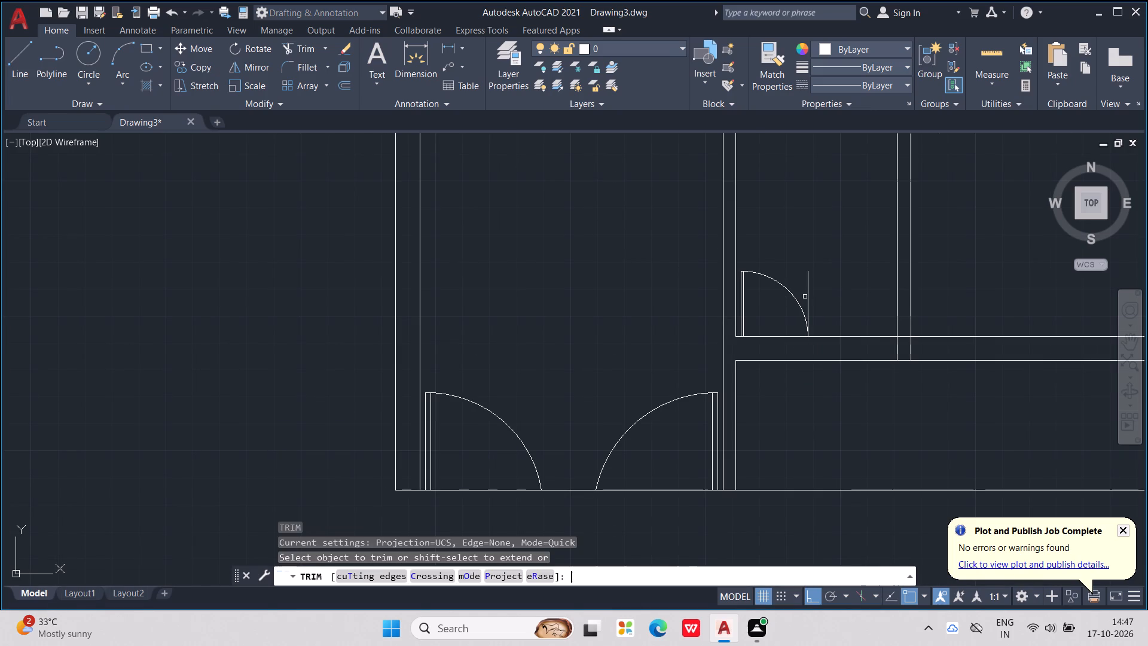
left_click_drag(807, 295, 817, 288)
left_click_drag(815, 284, 794, 281)
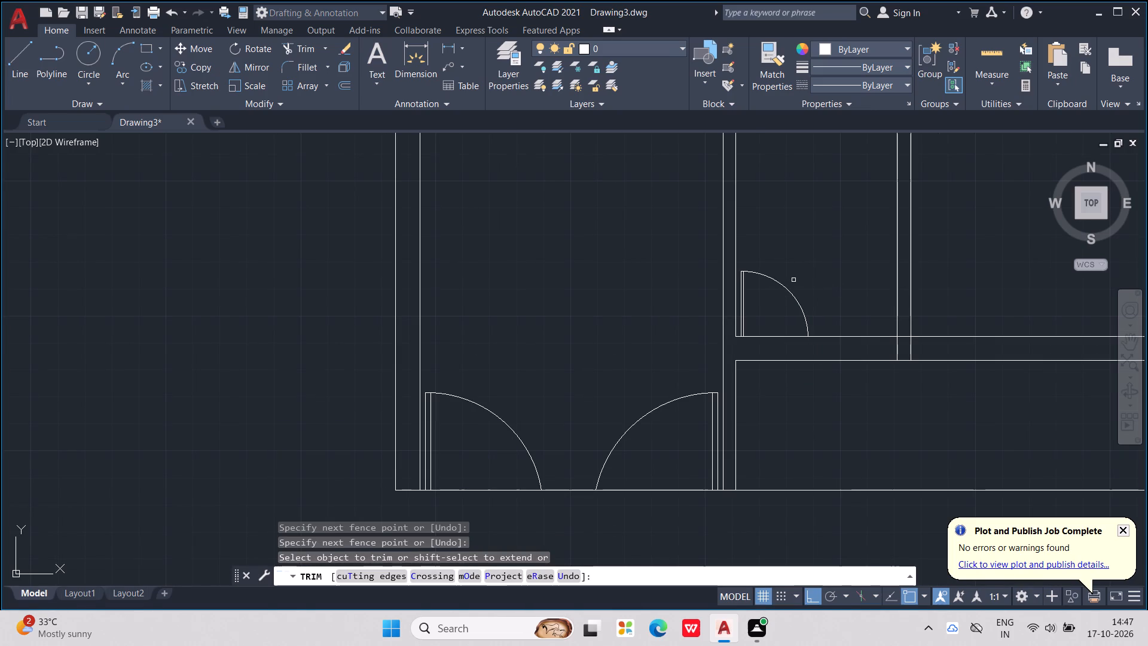
key("Escape")
scroll(789, 275, "down", 2)
key("Escape")
key("Escape")
key("Escape")
key("Escape")
key("Escape")
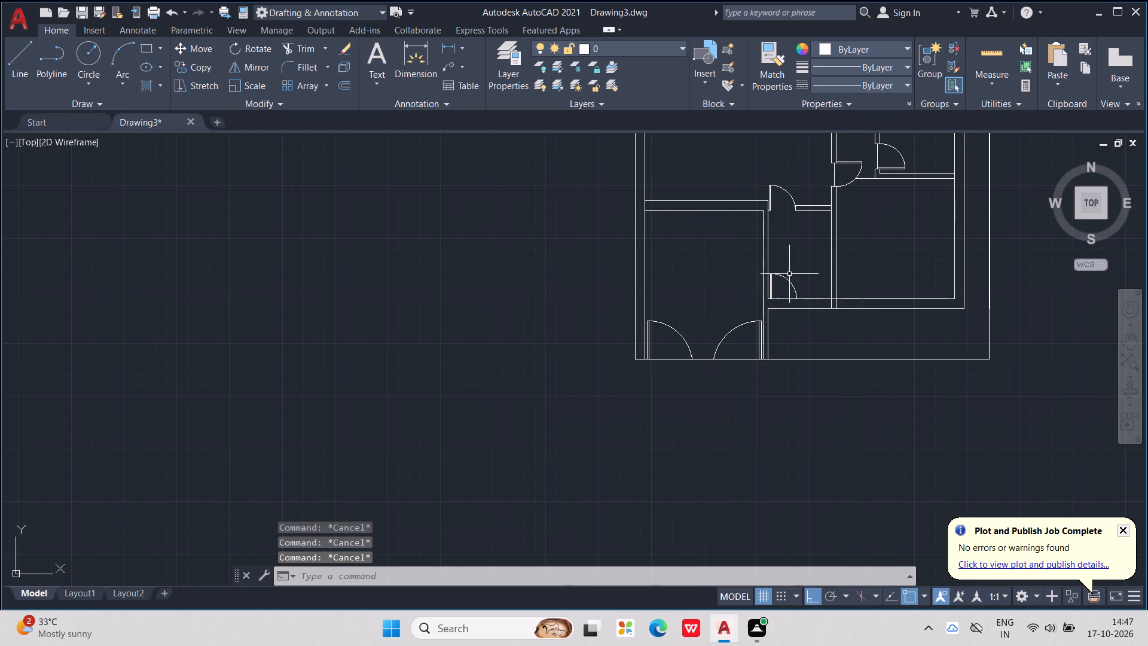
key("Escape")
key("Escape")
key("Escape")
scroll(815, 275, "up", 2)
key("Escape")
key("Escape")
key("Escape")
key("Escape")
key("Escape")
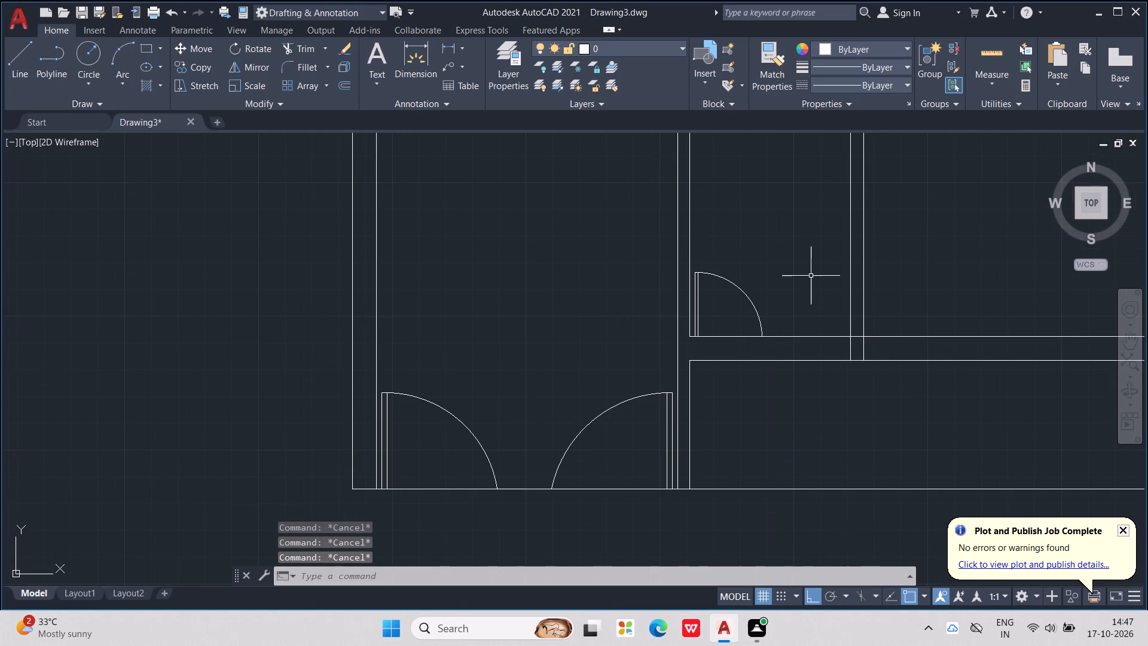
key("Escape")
Extend the small room door's swing arc and leaf lines through the bottom wall to its outer line.
scroll(700, 288, "down", 1)
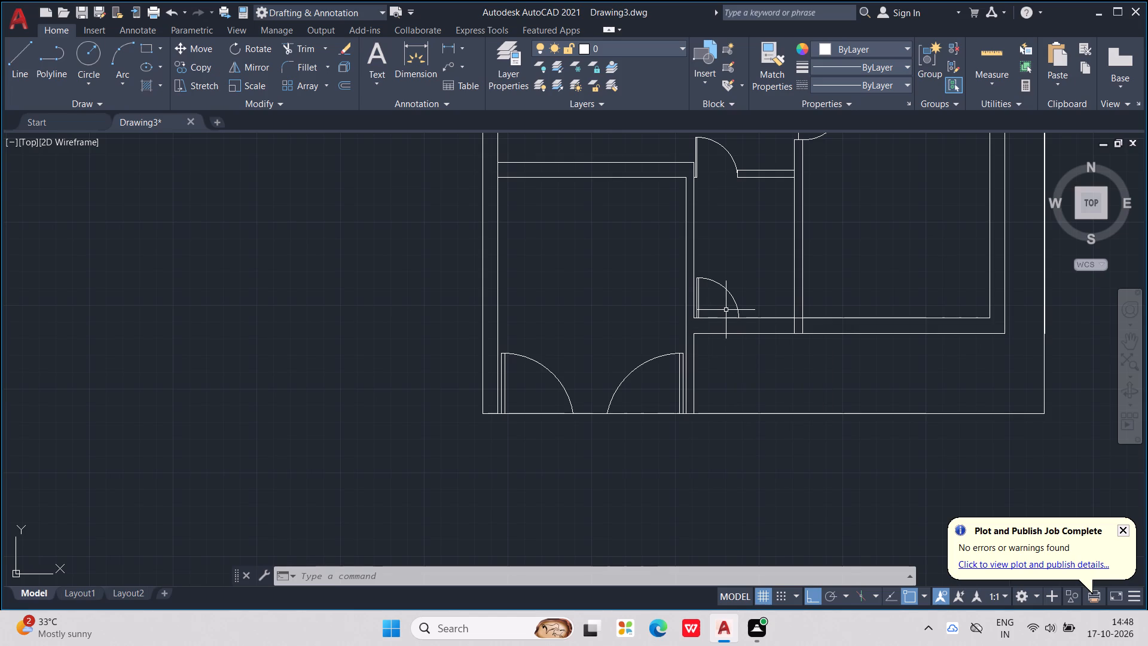
scroll(726, 310, "down", 1)
key("Escape")
key("Escape")
key("Escape")
key("Escape")
key("Escape")
key("Escape")
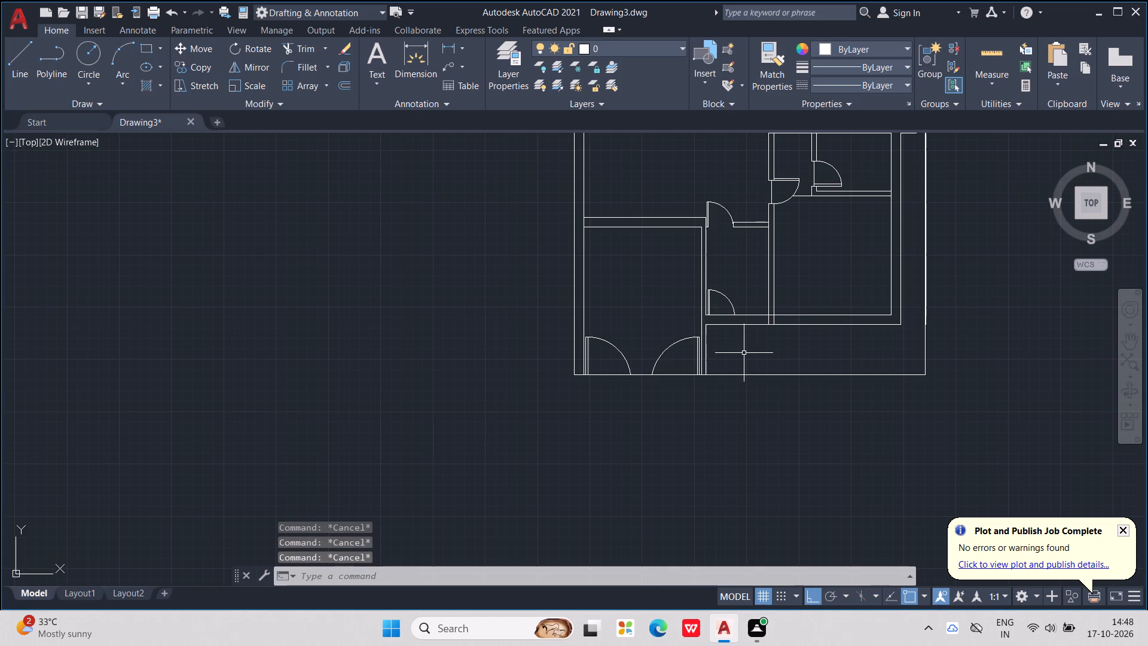
key("e")
key("x")
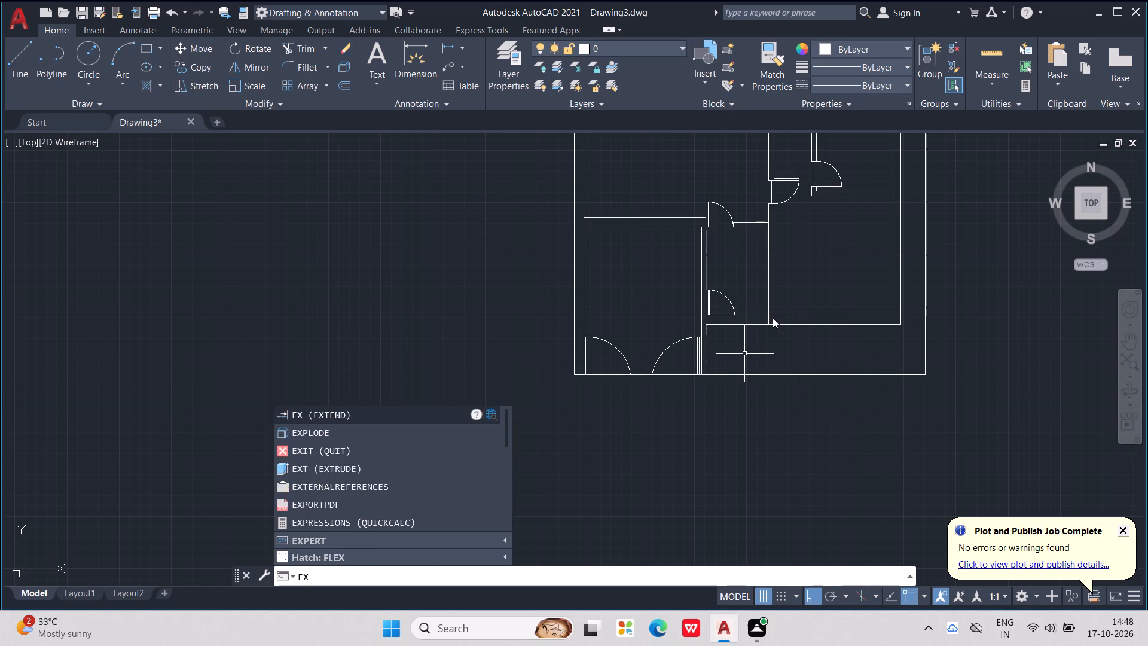
key("Return")
left_click(730, 303)
scroll(718, 321, "up", 3)
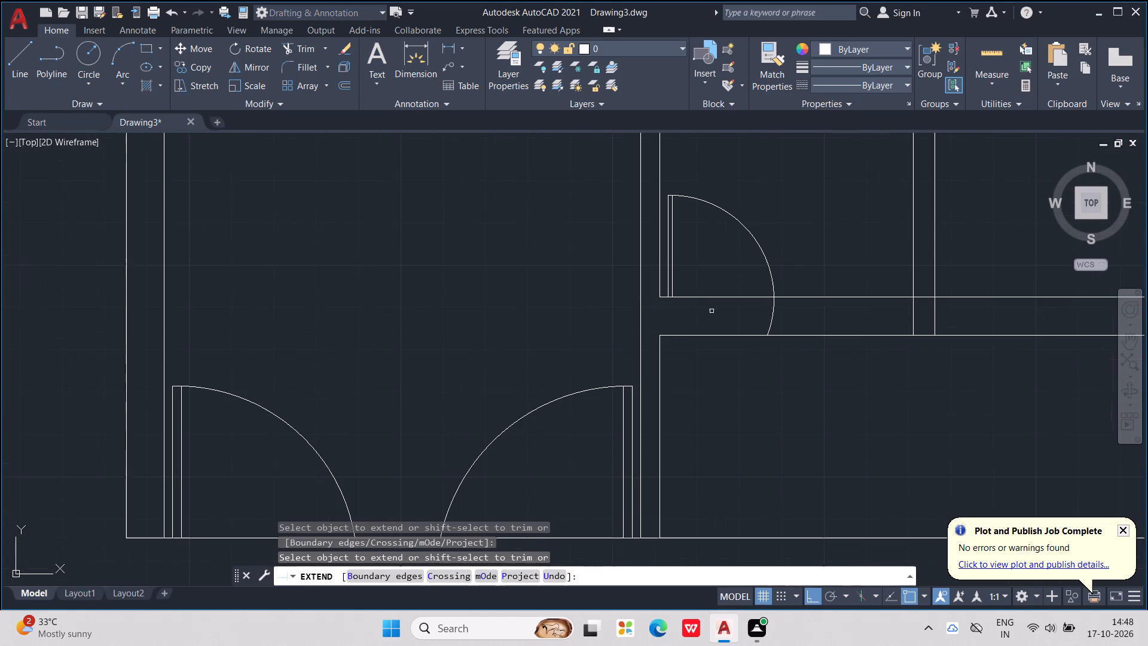
left_click_drag(694, 274, 663, 270)
scroll(664, 270, "down", 2)
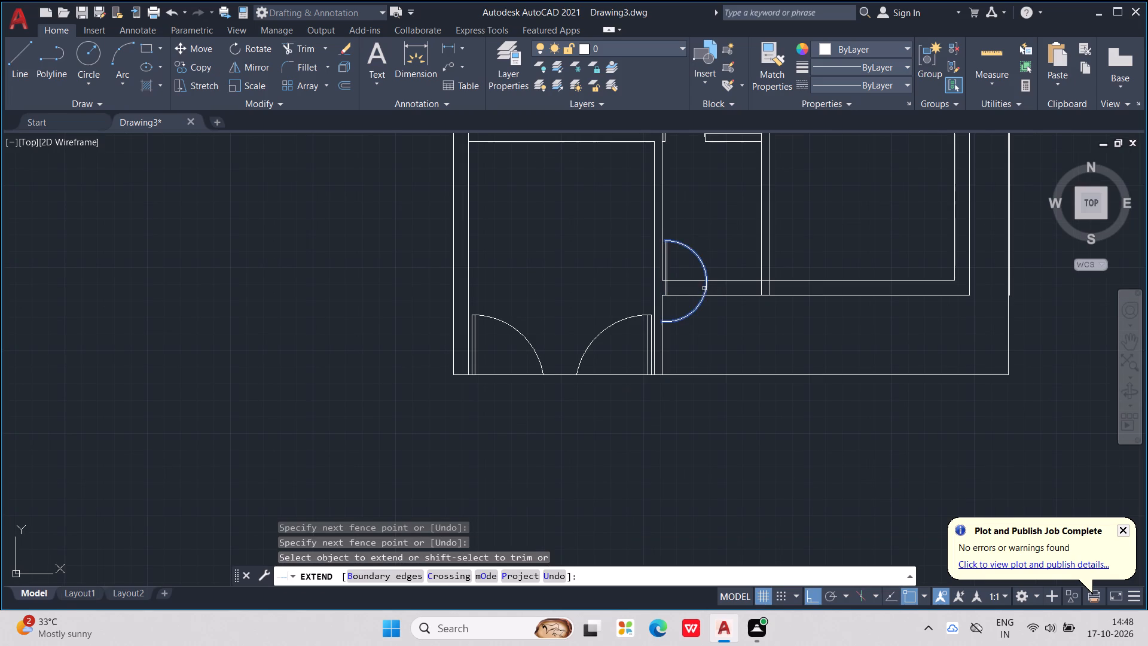
key("Escape")
key("Escape")
key("Escape")
key("Escape")
key("Escape")
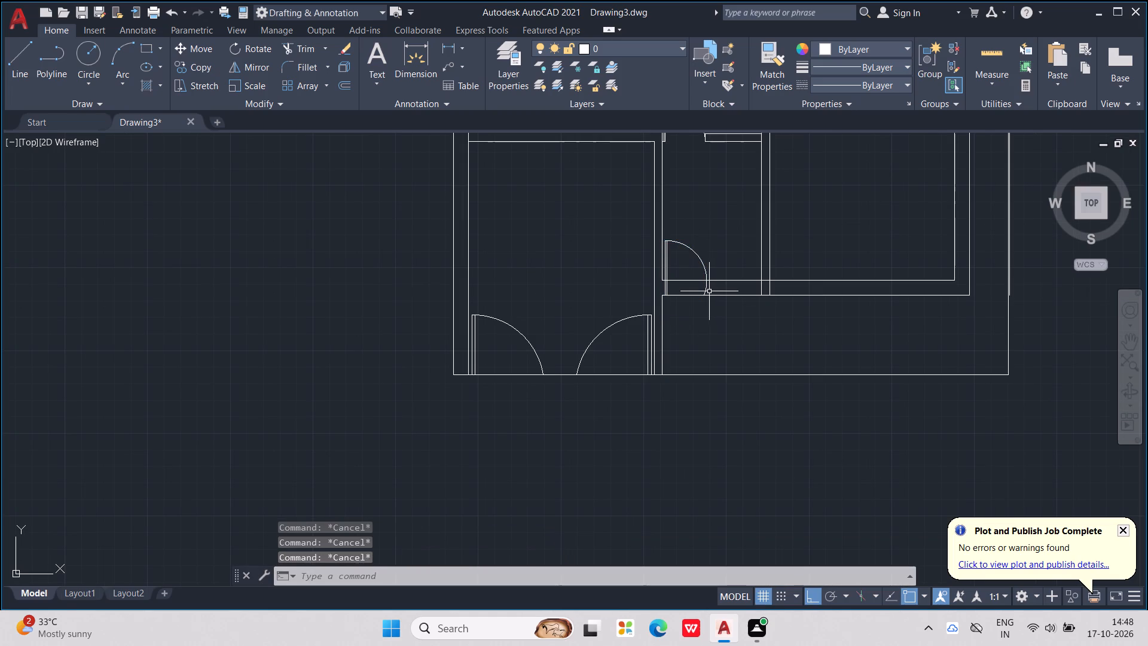
Trim the arc's tail inside the bottom wall and the wall's inner line between the door leaf and the arc.
type("TR")
key("Return")
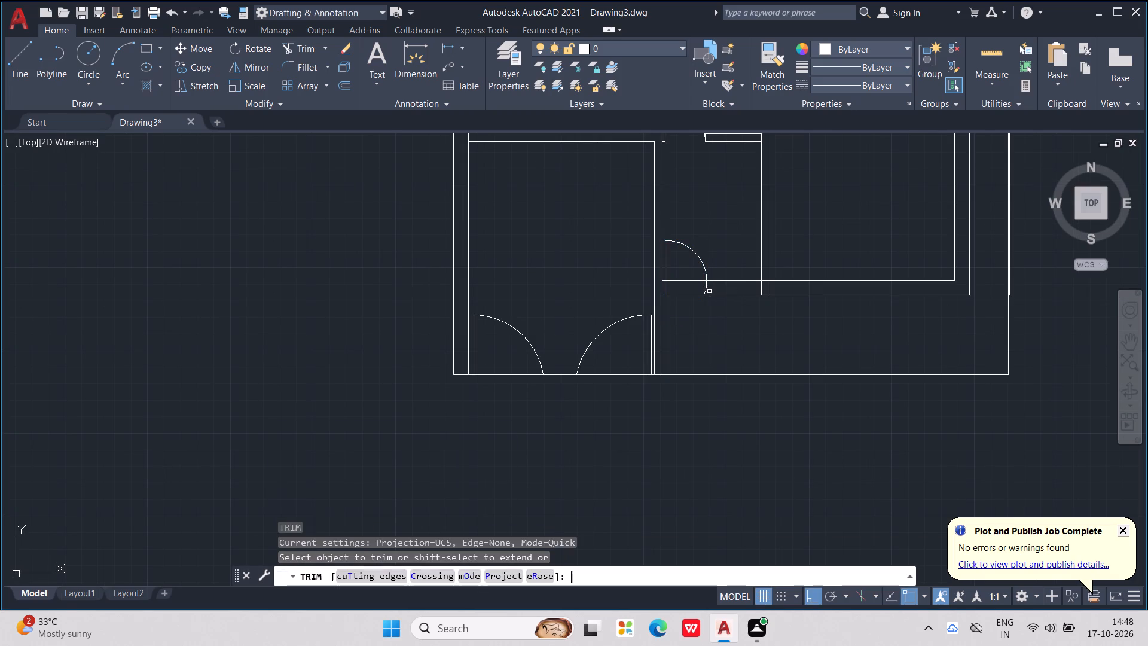
scroll(709, 291, "up", 1)
left_click_drag(709, 291, 701, 286)
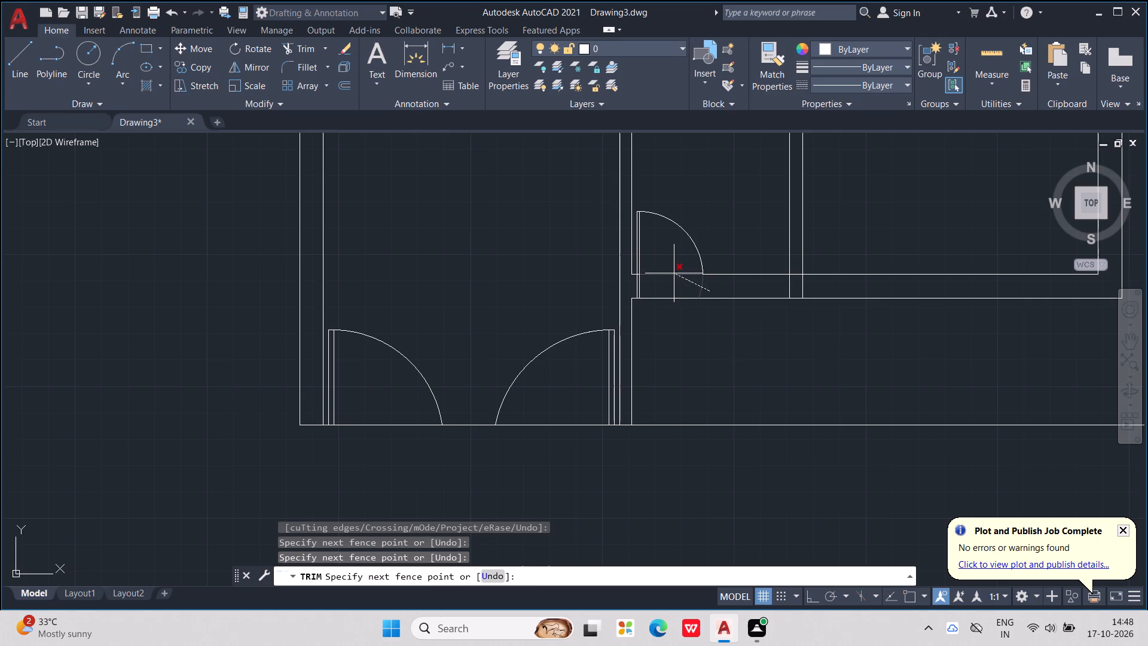
left_click(674, 271)
key("Escape")
key("Escape")
key("Escape")
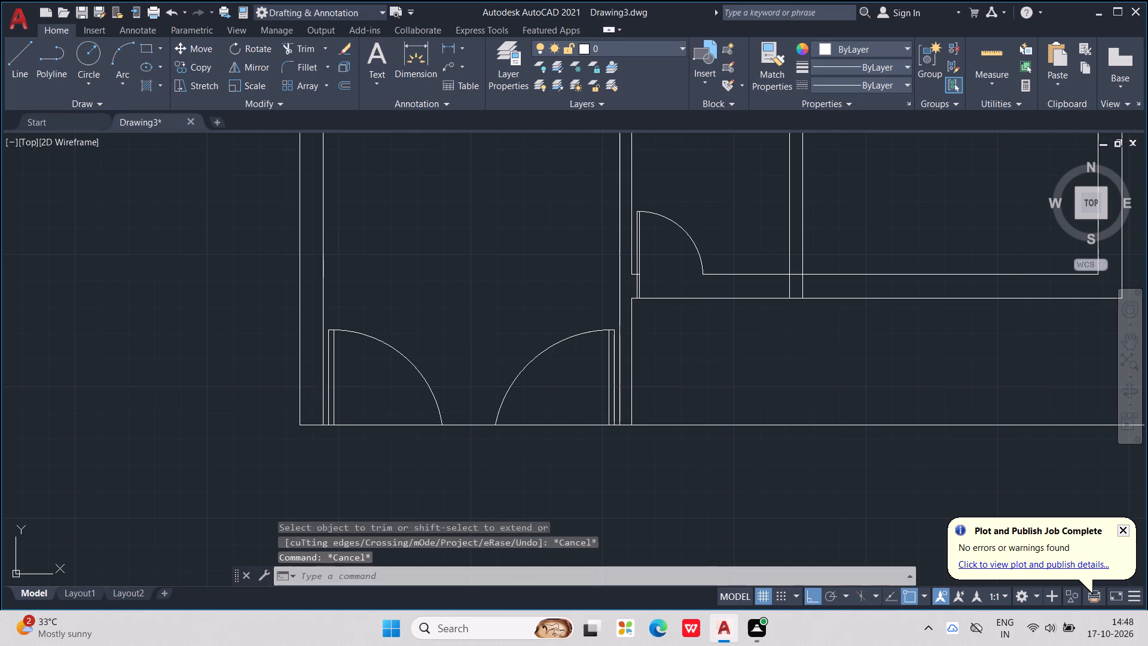
Draw a vertical jamb line across the bottom wall from the swing arc's end to the wall's outer line.
key("Escape")
key("l")
key("Return")
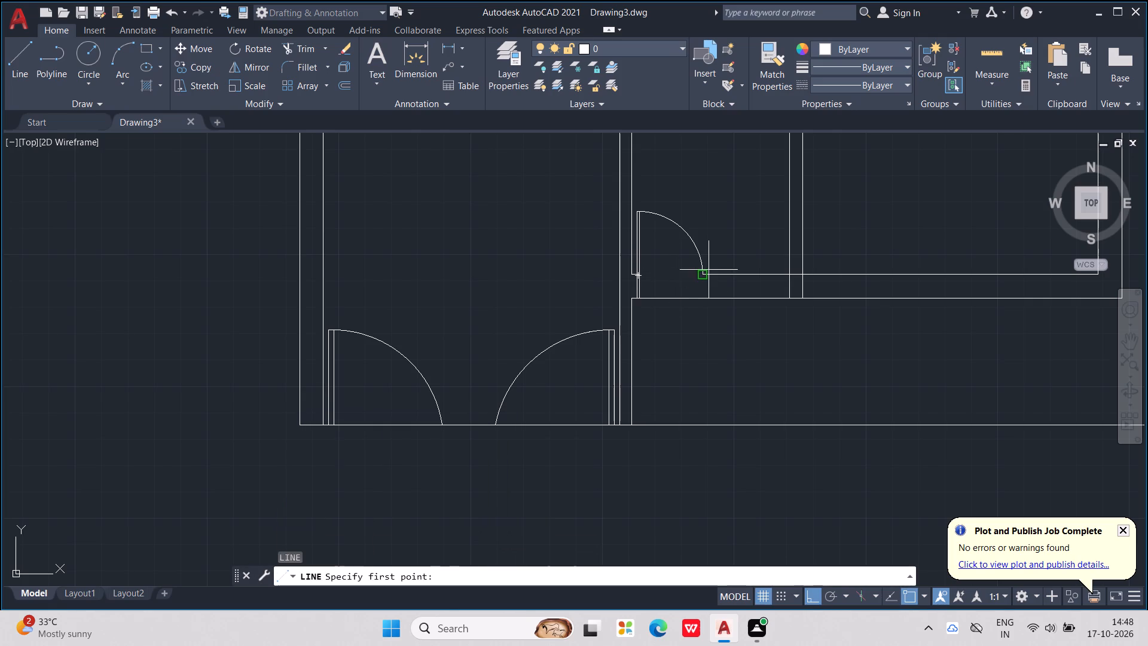
left_click(701, 269)
left_click(708, 299)
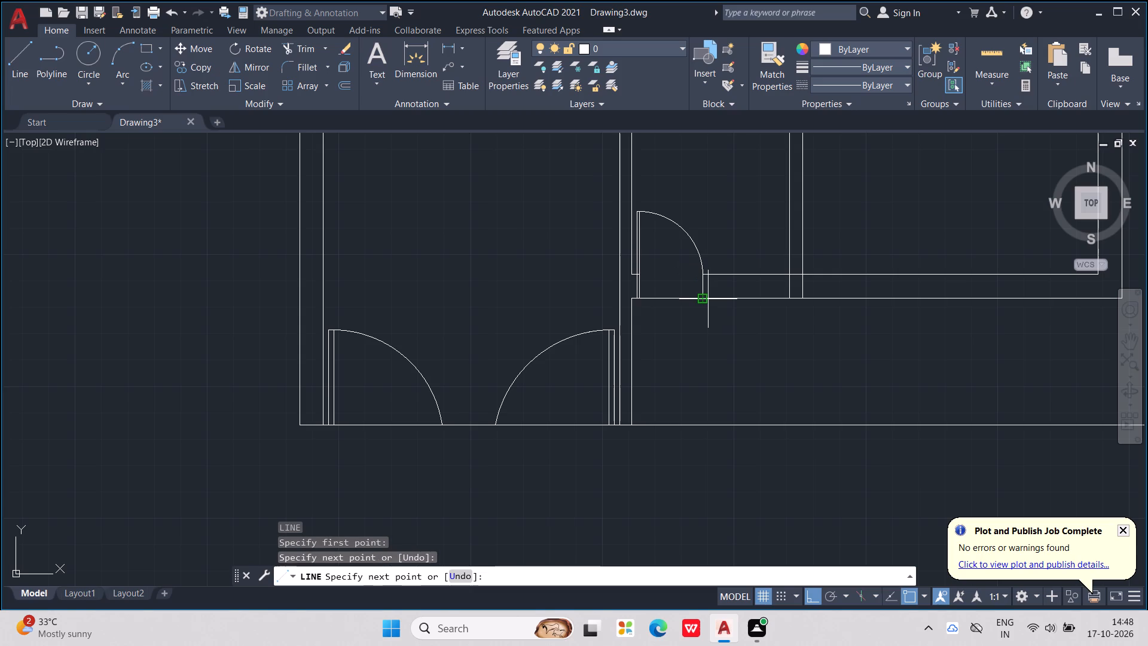
key("Escape")
key("Escape")
key("Escape")
key("Escape")
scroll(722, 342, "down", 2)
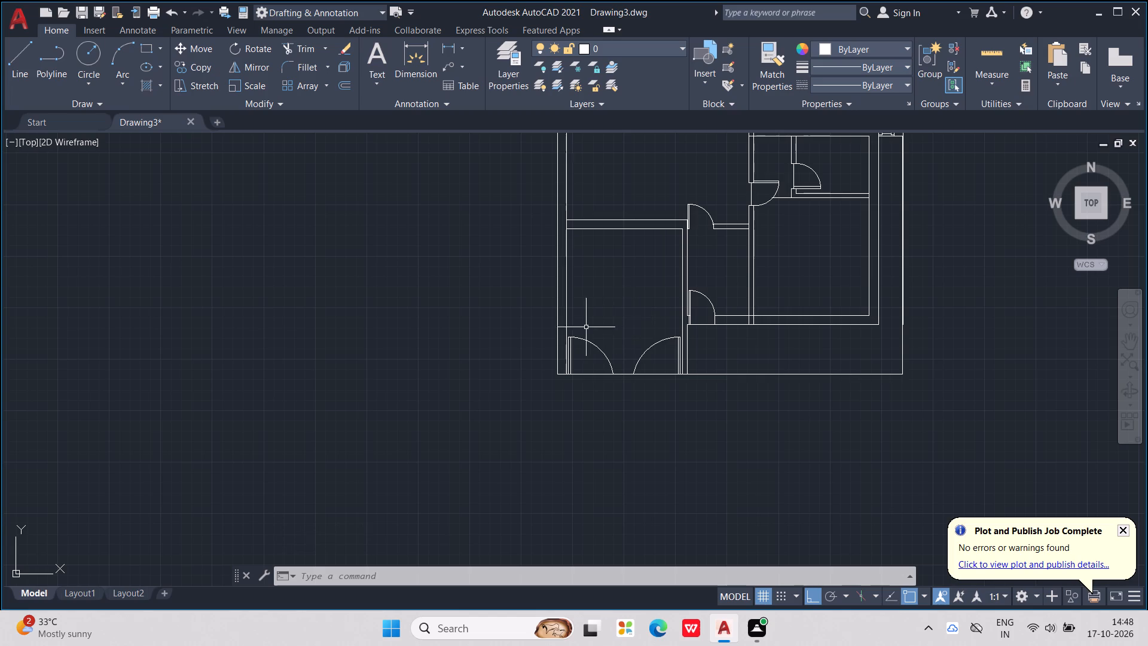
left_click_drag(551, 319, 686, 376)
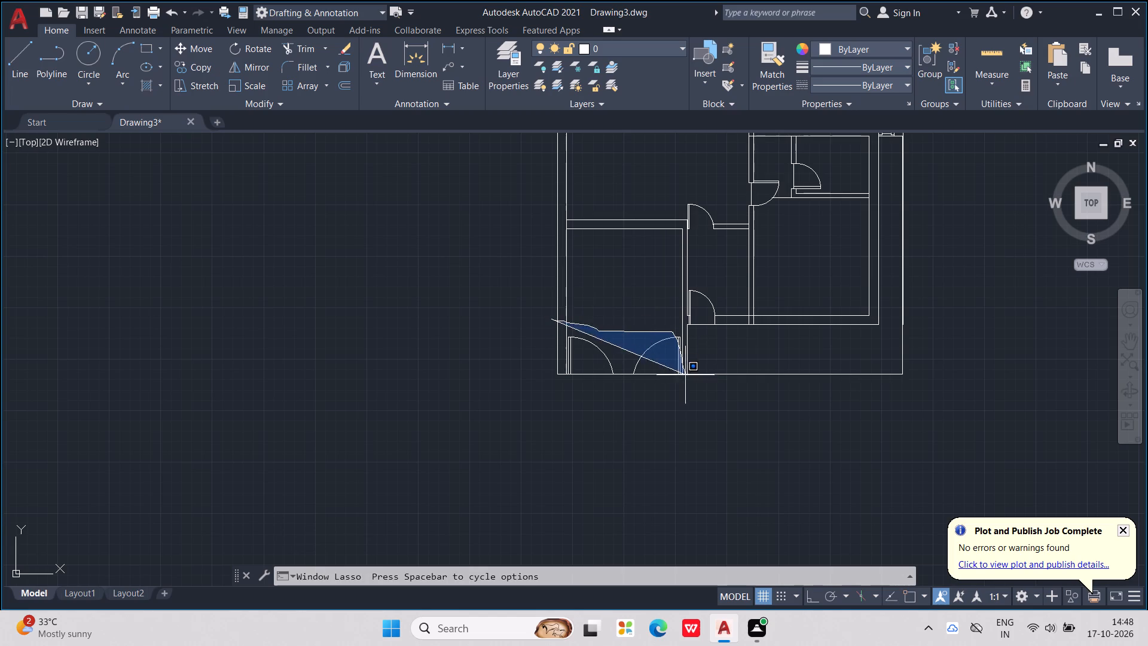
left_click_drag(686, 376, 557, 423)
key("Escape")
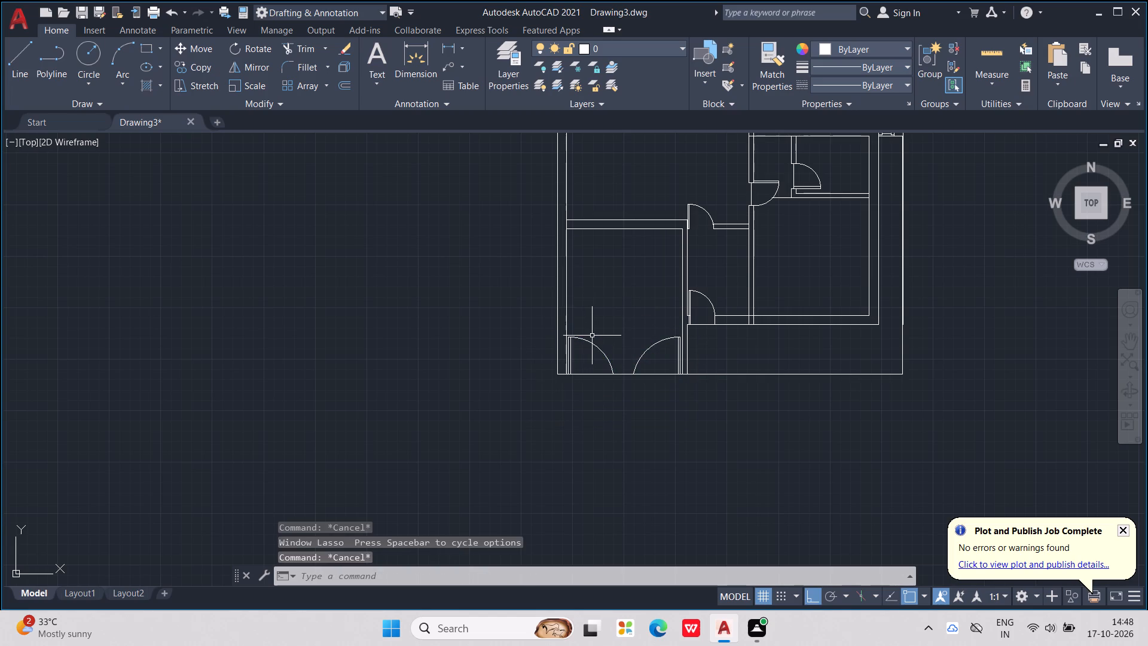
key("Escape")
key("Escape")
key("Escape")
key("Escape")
Draw a 3' deep outline below the double door, from the plan's bottom-left corner across to the room's right wall line and back up.
key("l")
key("Return")
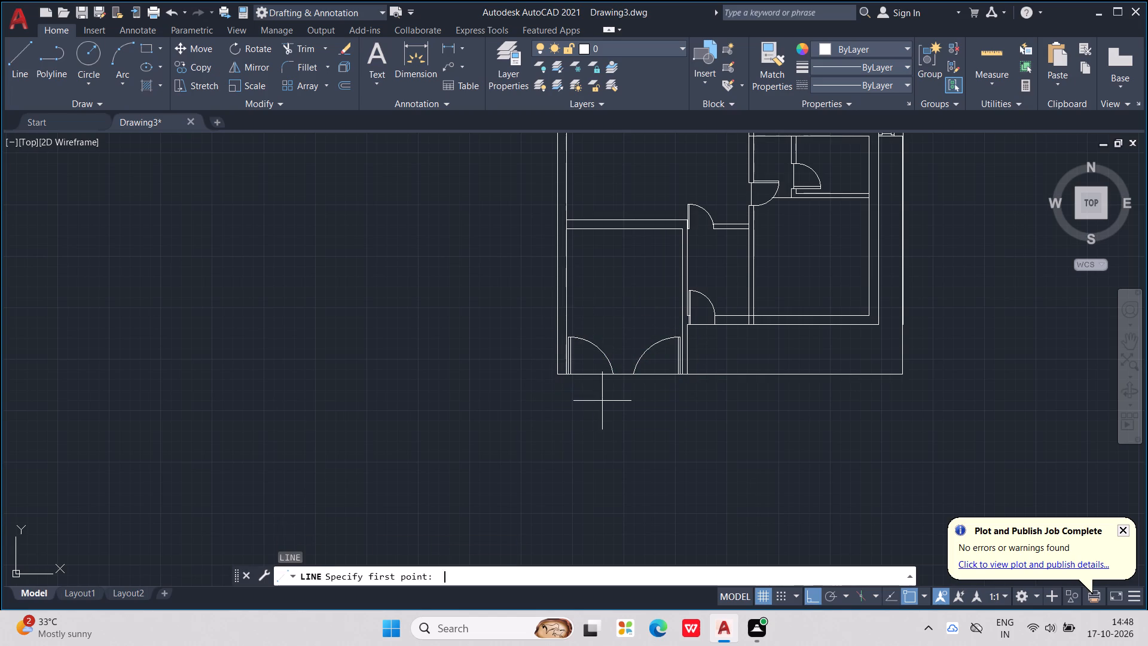
scroll(575, 385, "up", 2)
left_click(526, 361)
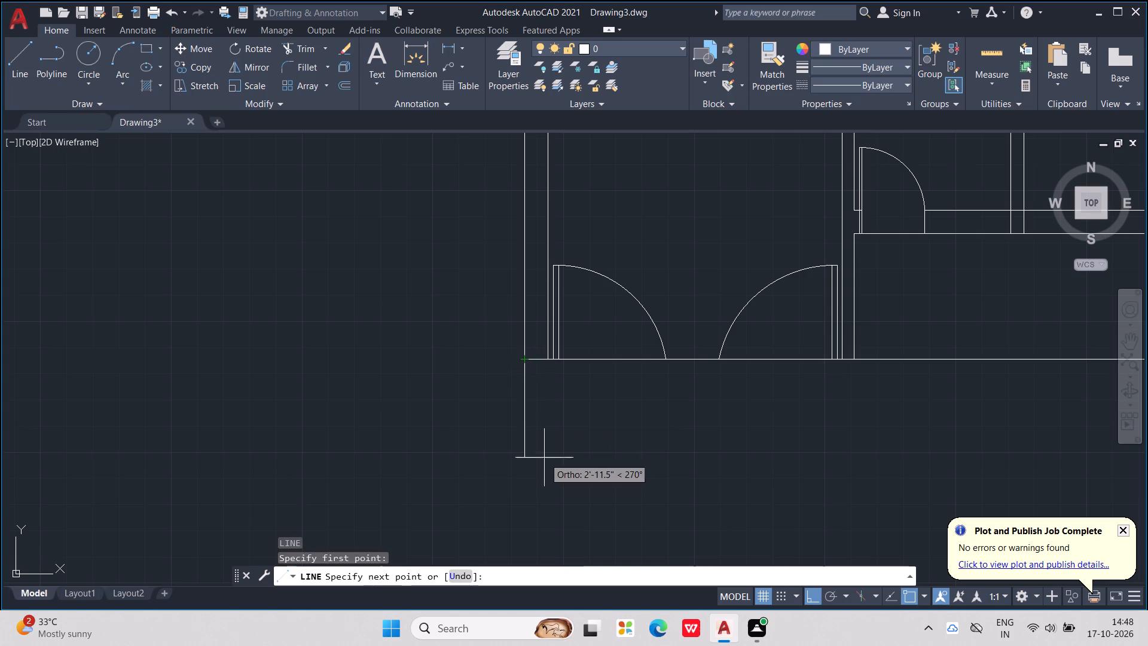
middle_click_drag(544, 459, 543, 382)
key("3")
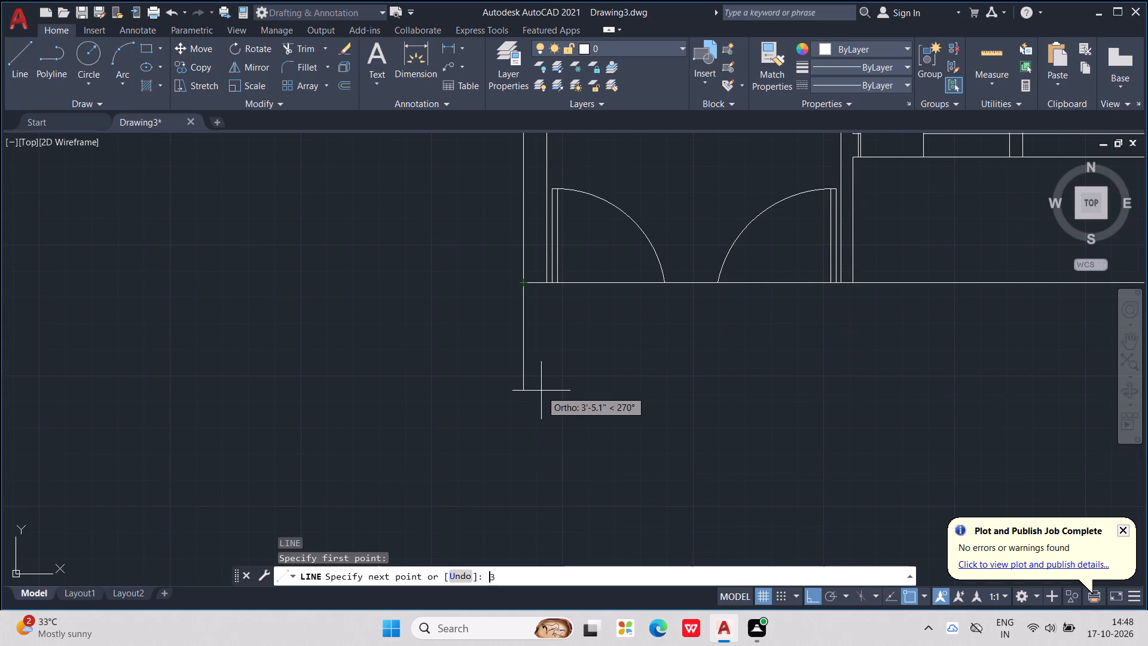
key("apostrophe")
key("Return")
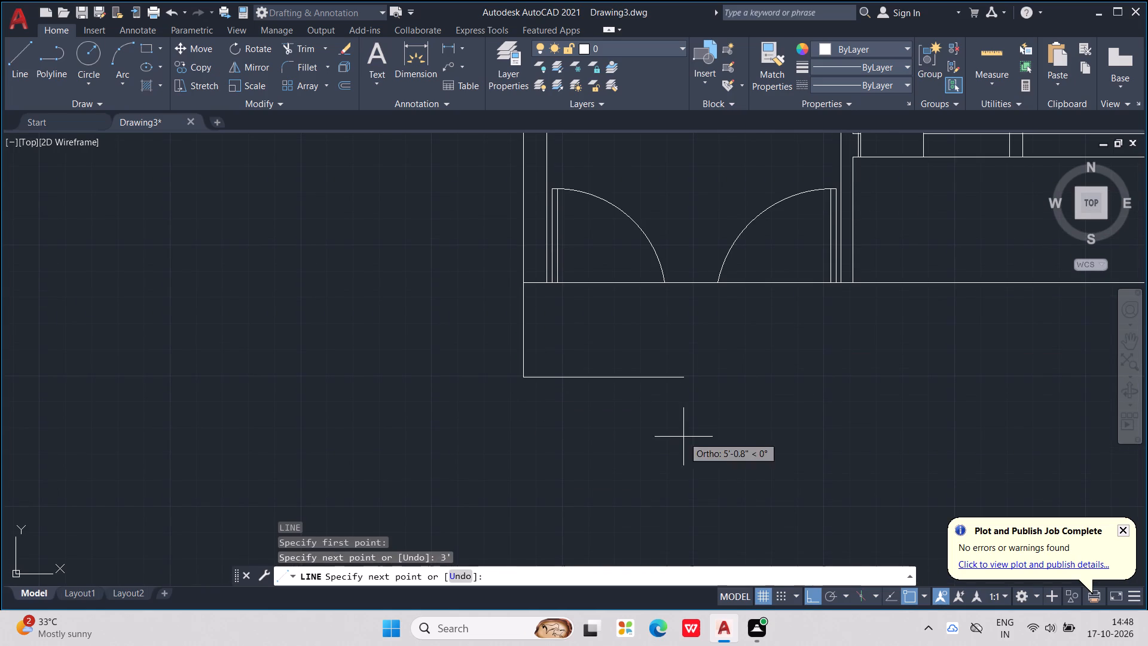
middle_click_drag(863, 383, 825, 375)
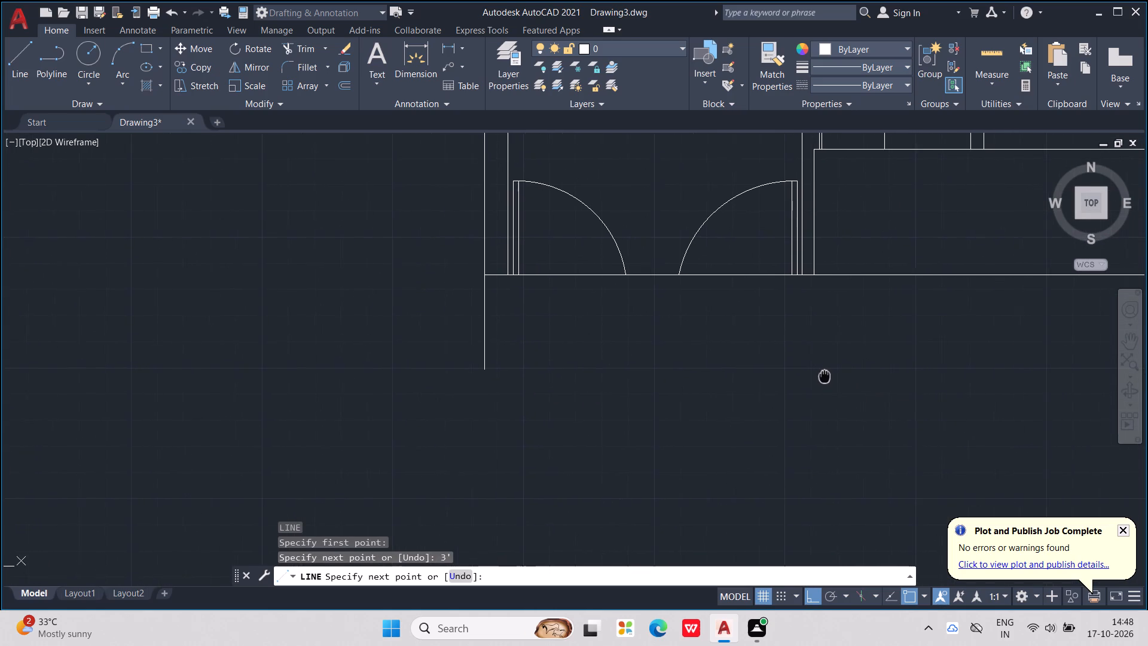
middle_click_drag(825, 375, 808, 374)
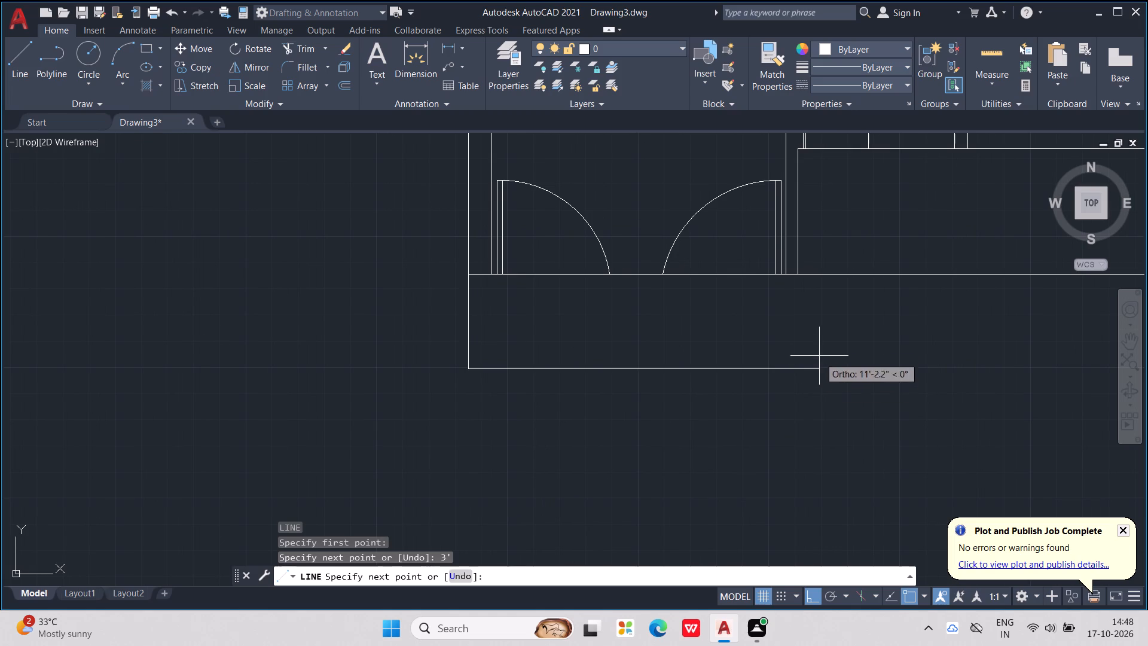
scroll(804, 278, "down", 1)
middle_click_drag(802, 285, 787, 325)
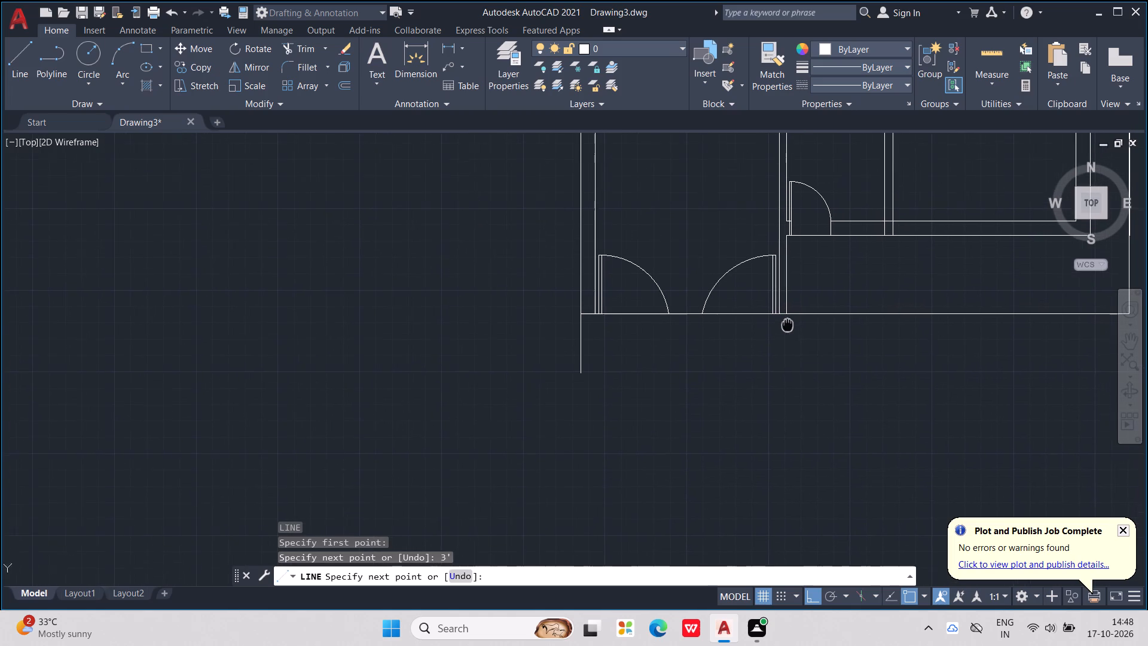
scroll(777, 327, "down", 1)
middle_click_drag(777, 327, 777, 337)
scroll(781, 340, "up", 2)
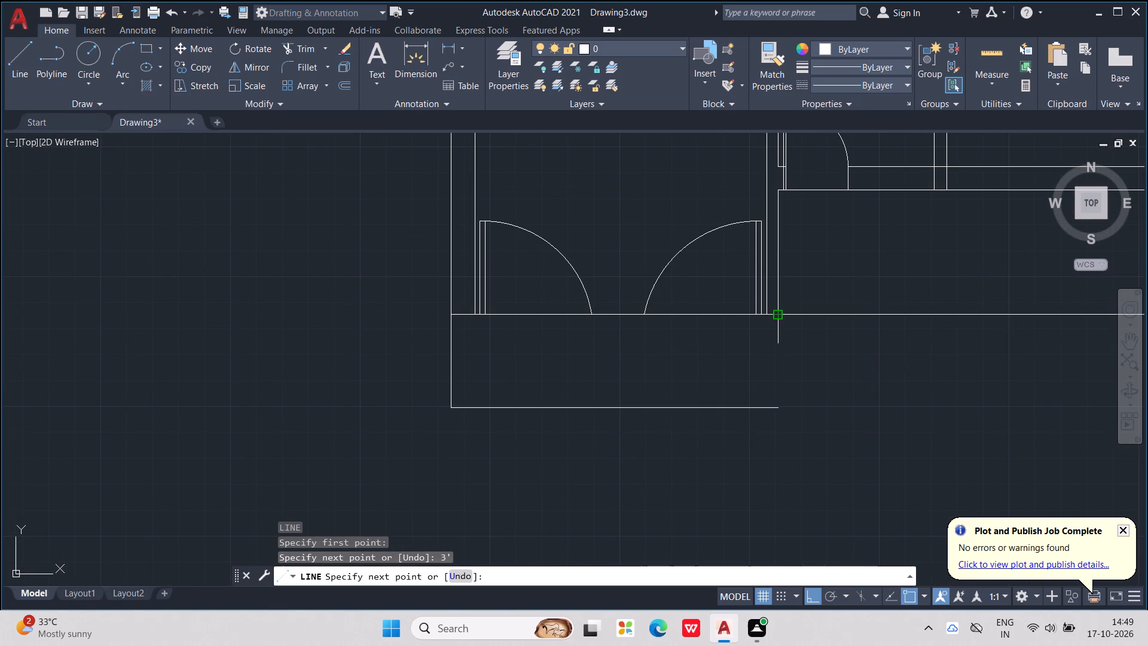
left_click(778, 407)
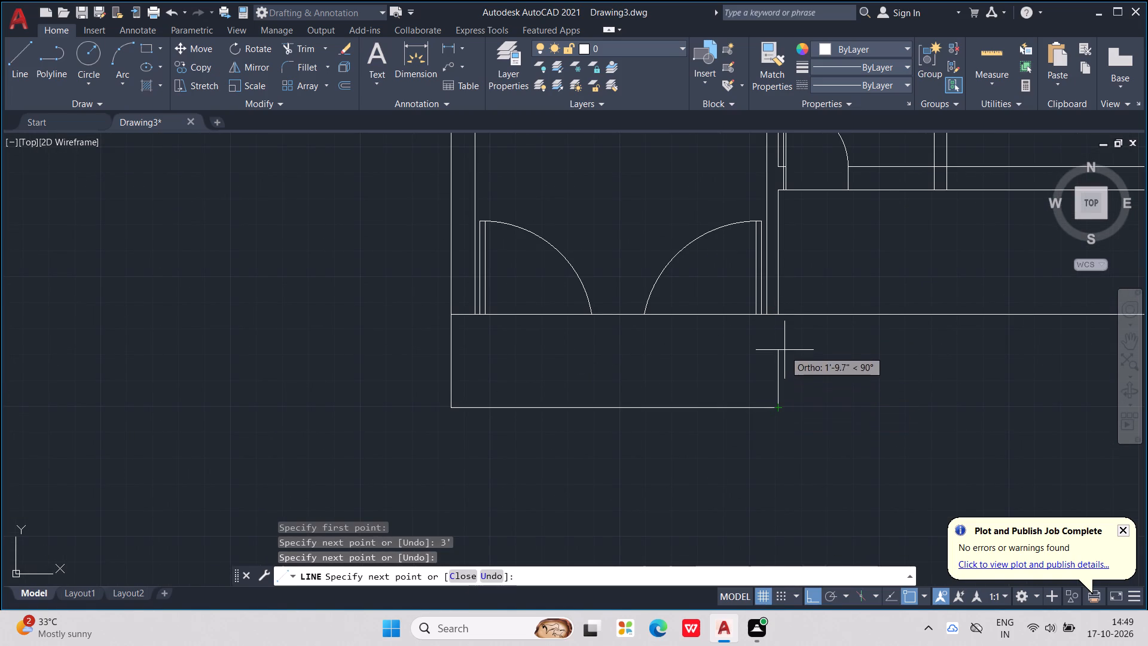
left_click(780, 313)
key("Escape")
key("Escape")
key("Escape")
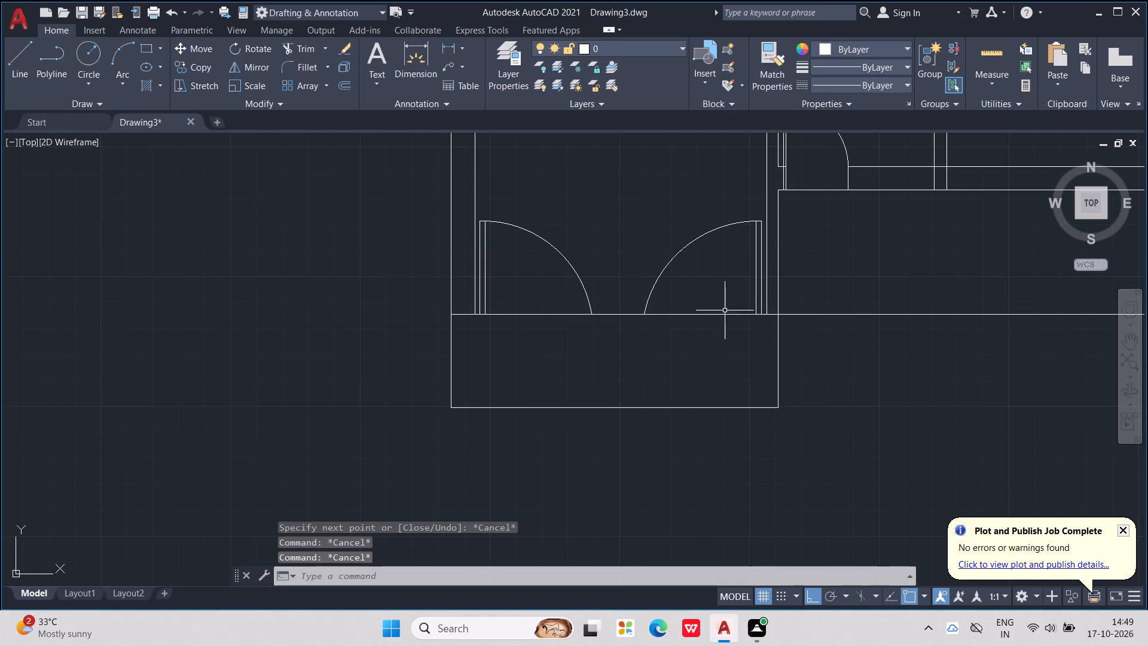
Extend the double-door room's two inner wall lines down to the bottom line of the 3' deep entrance outline.
key("Escape")
key("Escape")
middle_click_drag(661, 320, 744, 328)
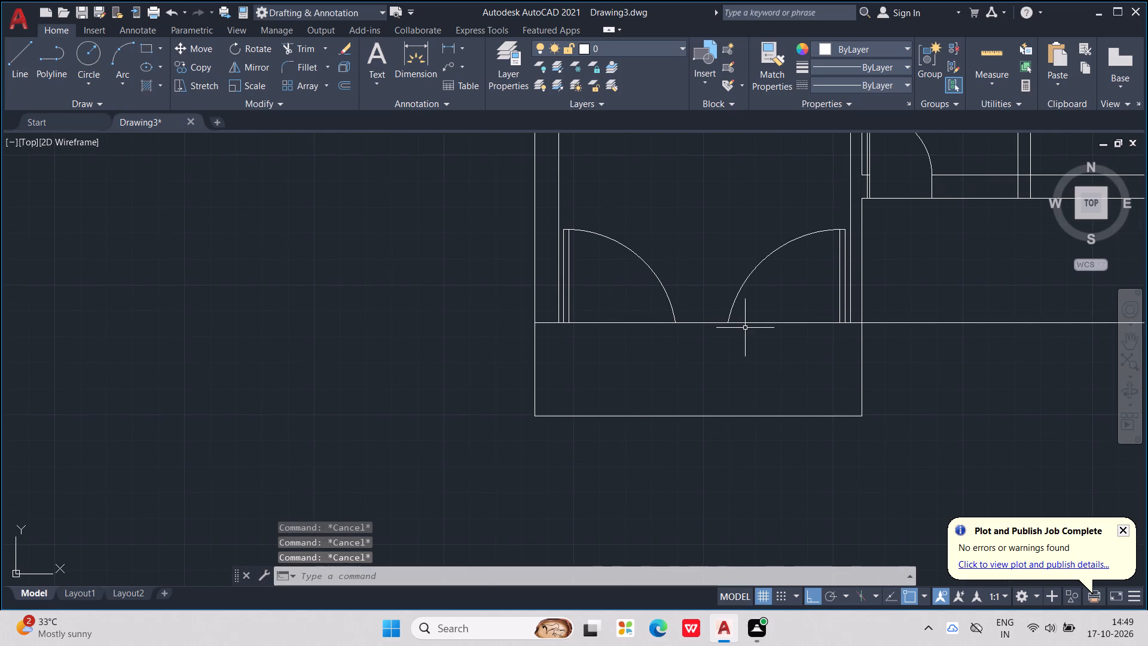
key("e")
key("x")
key("Return")
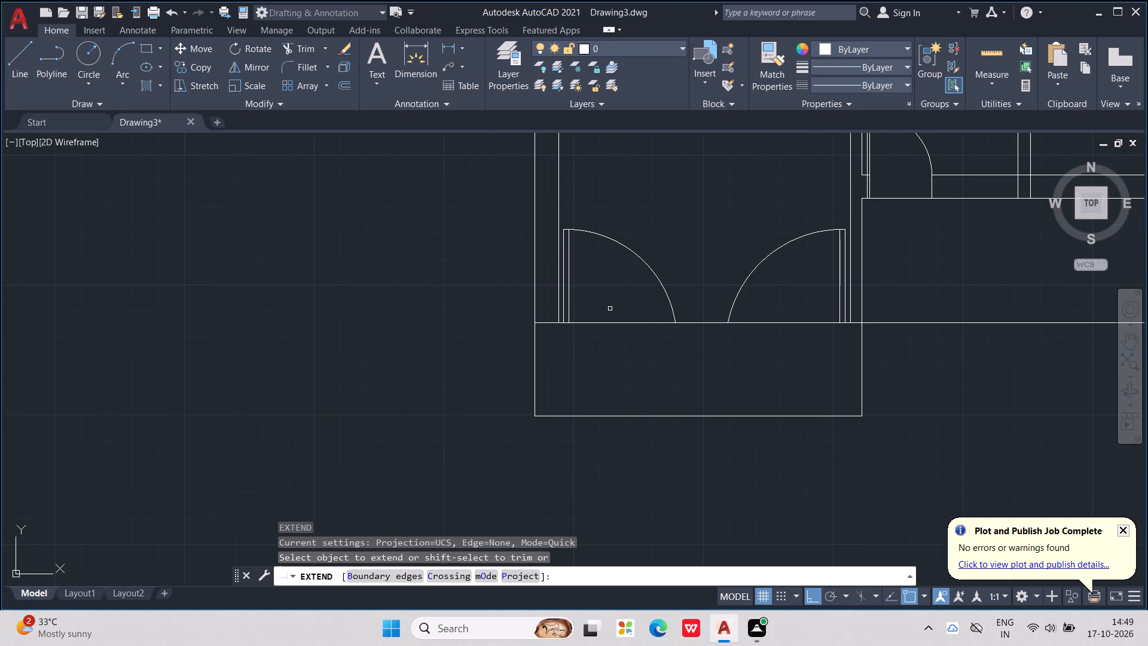
left_click(559, 315)
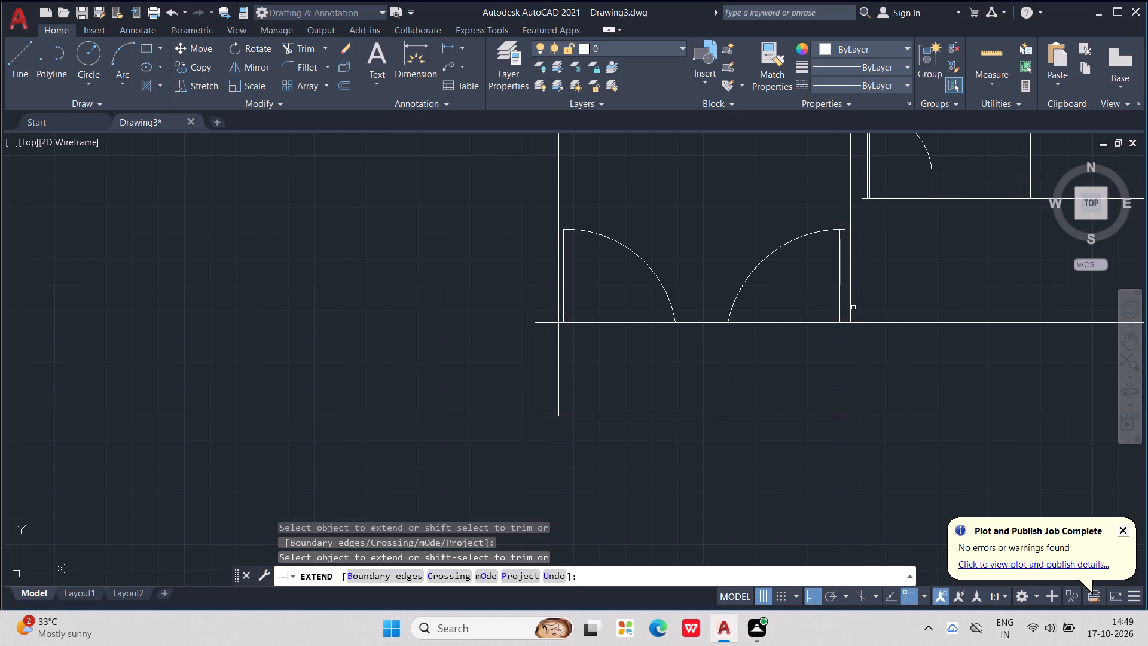
left_click(852, 309)
key("Escape")
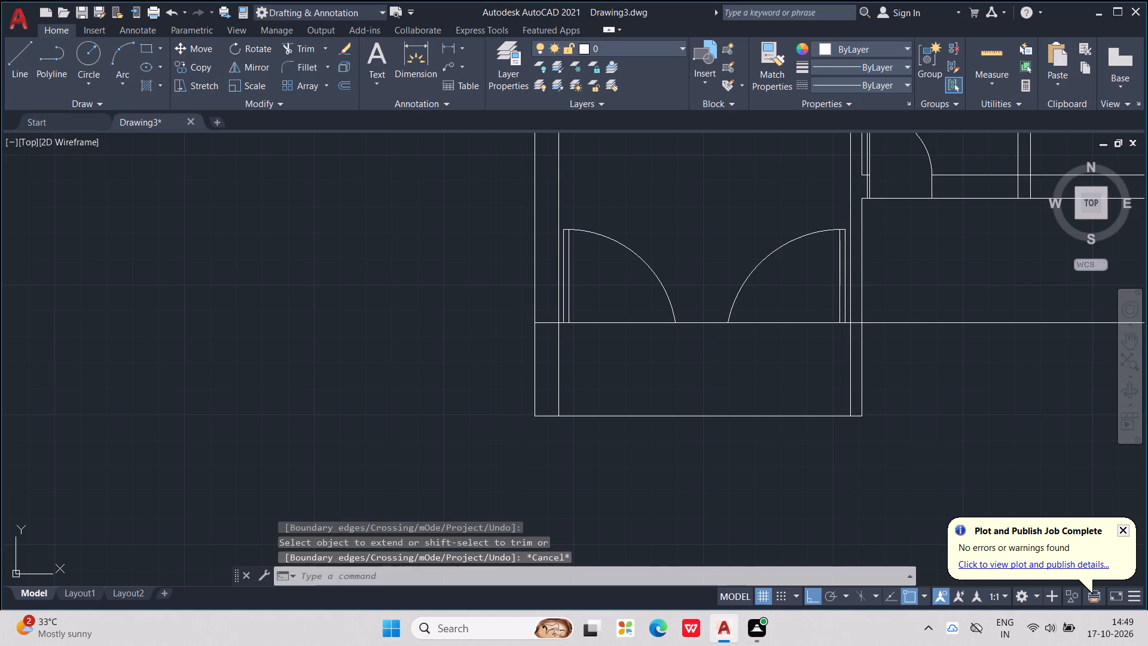
key("Escape")
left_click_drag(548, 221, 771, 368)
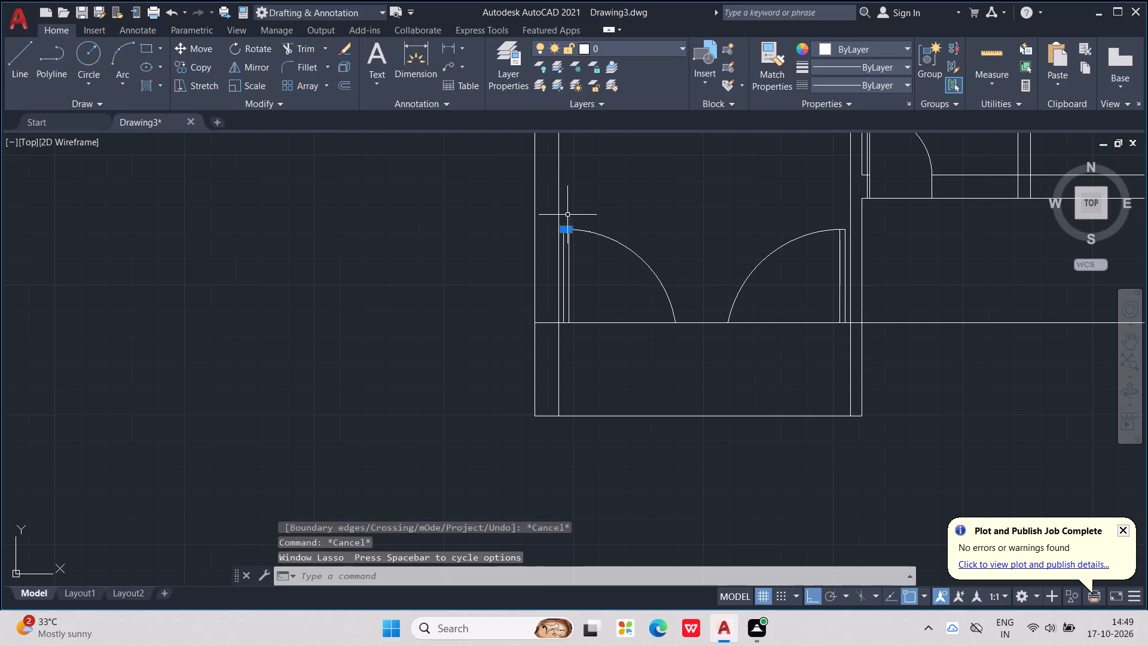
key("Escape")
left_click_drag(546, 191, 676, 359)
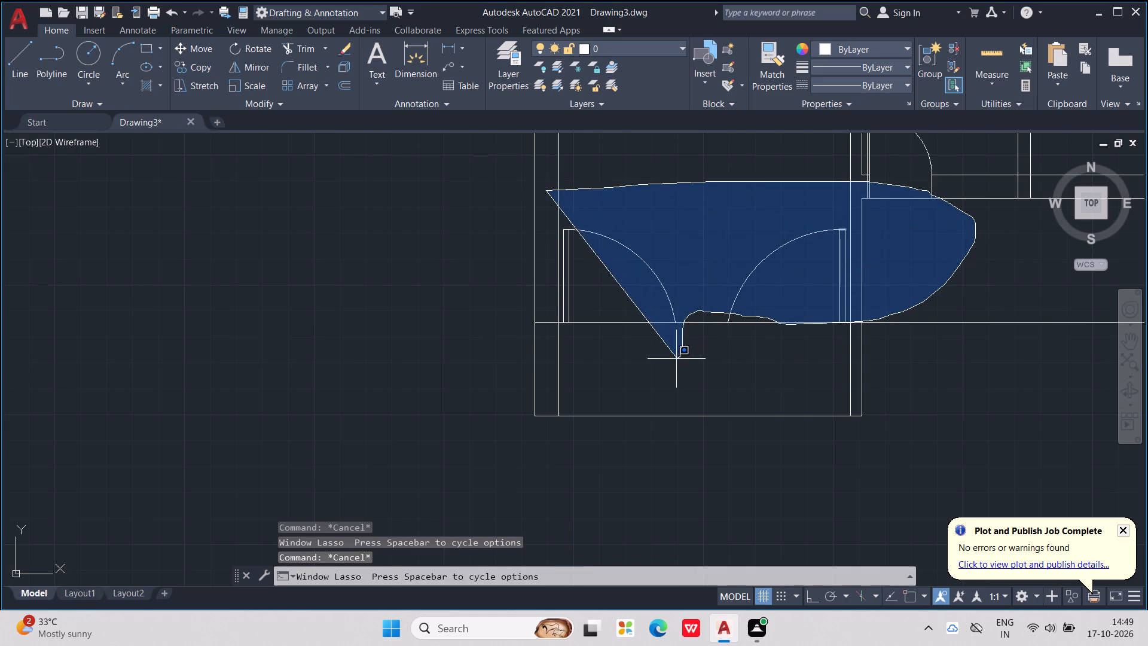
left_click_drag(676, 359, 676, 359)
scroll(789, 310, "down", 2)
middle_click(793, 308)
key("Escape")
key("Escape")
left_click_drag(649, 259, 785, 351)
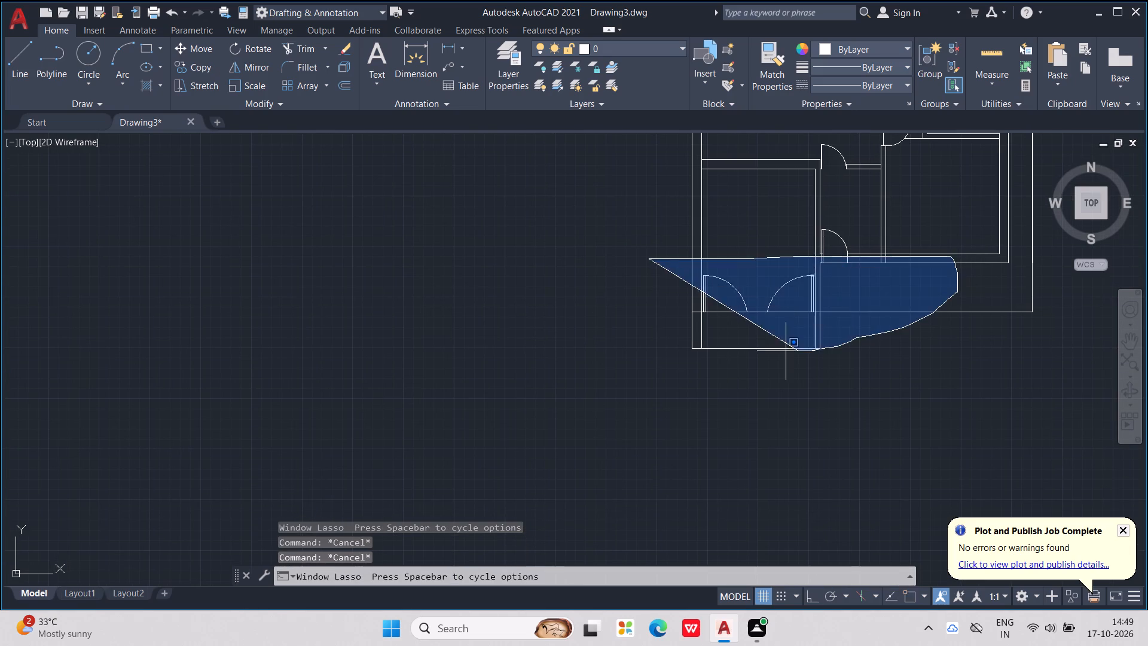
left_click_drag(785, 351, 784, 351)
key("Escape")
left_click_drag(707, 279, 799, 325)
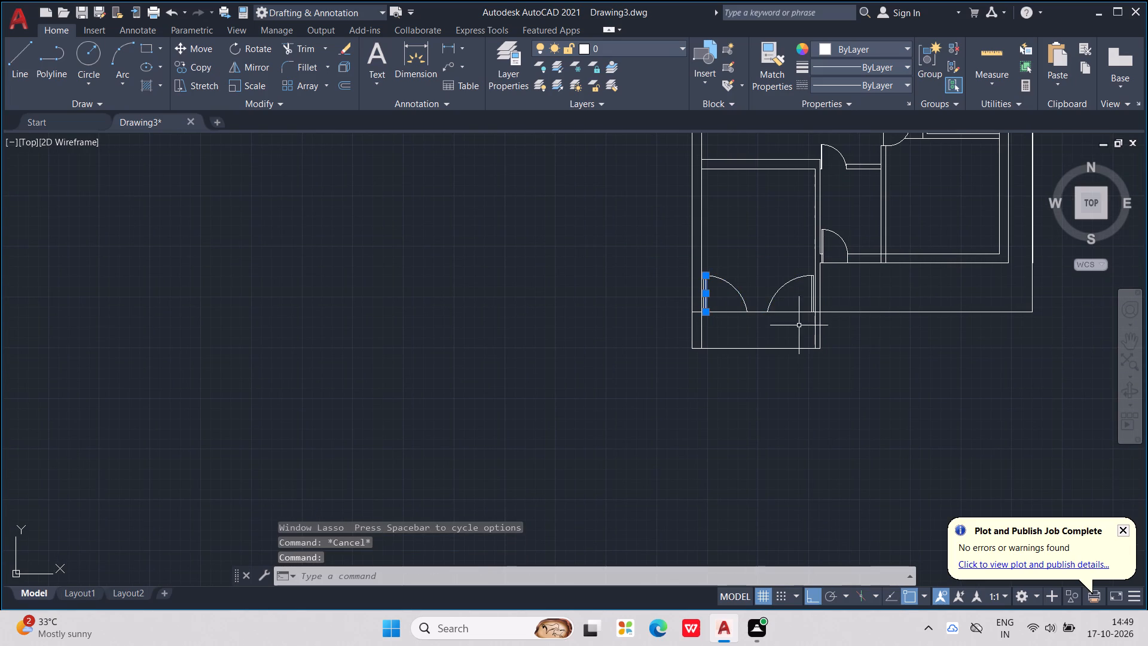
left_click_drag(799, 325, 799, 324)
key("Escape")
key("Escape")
Copy the double door's two swing arcs and both pairs of leaf lines to the clipboard.
scroll(807, 297, "up", 5)
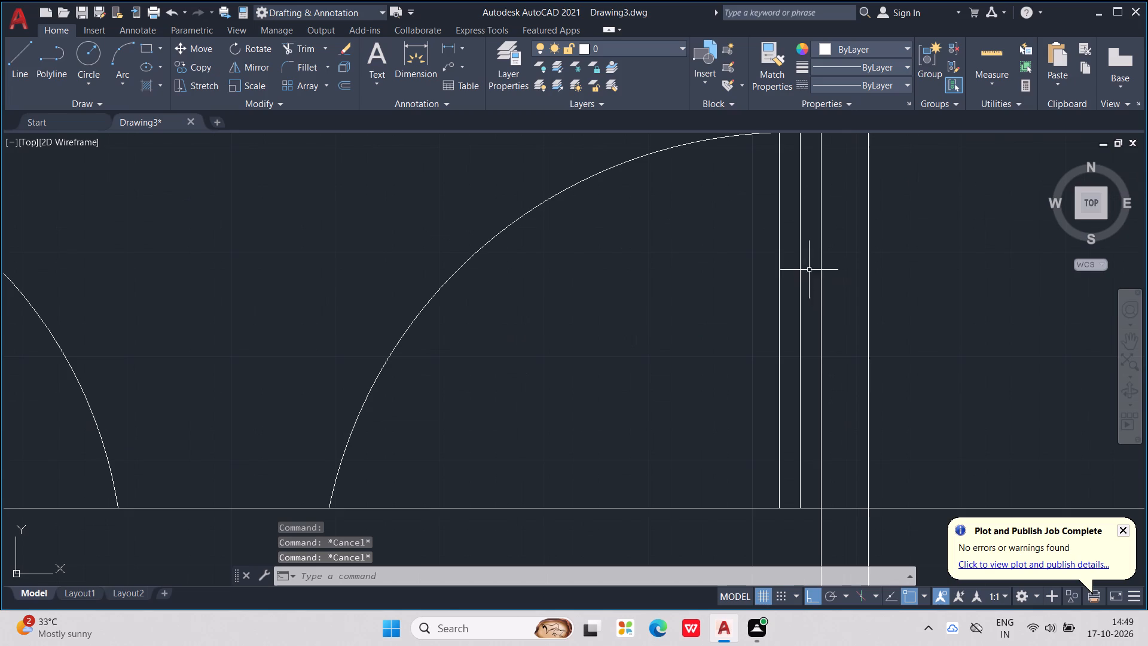
left_click(801, 261)
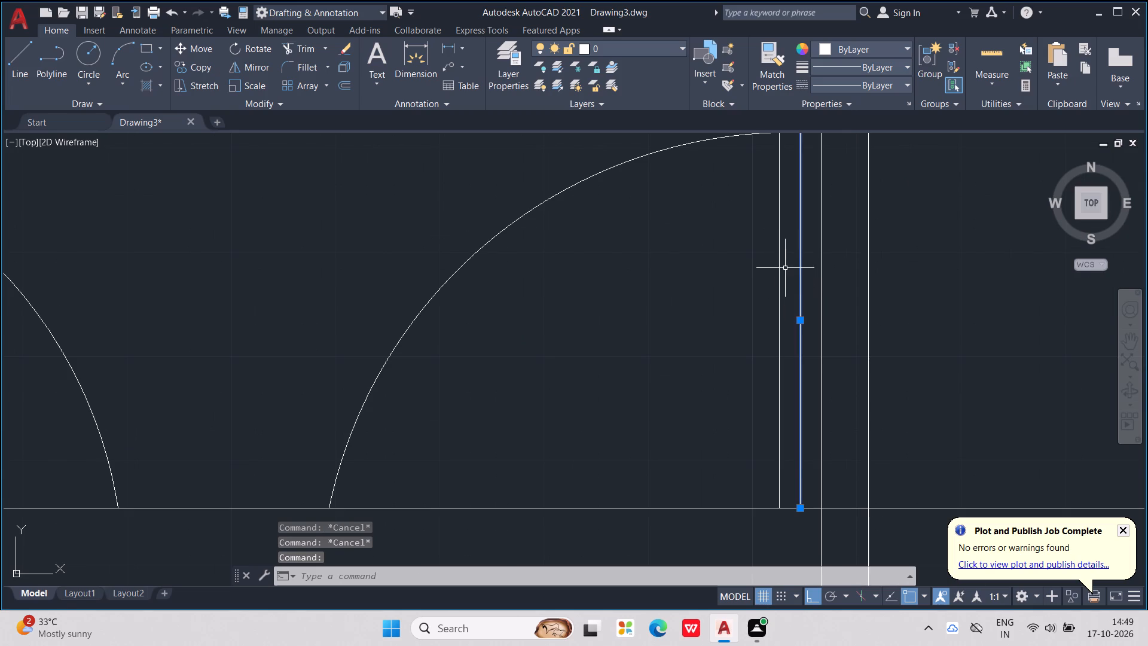
left_click(778, 273)
middle_click_drag(781, 271, 901, 319)
scroll(786, 272, "down", 1)
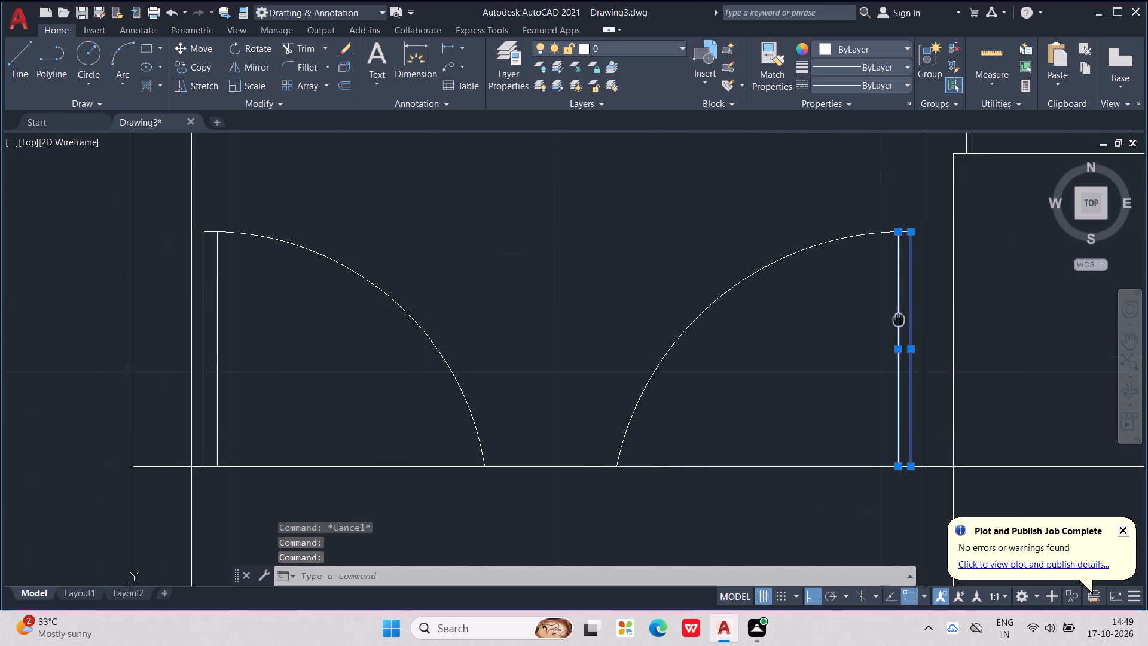
middle_click_drag(901, 319, 915, 321)
left_click(795, 265)
middle_click_drag(799, 261, 807, 261)
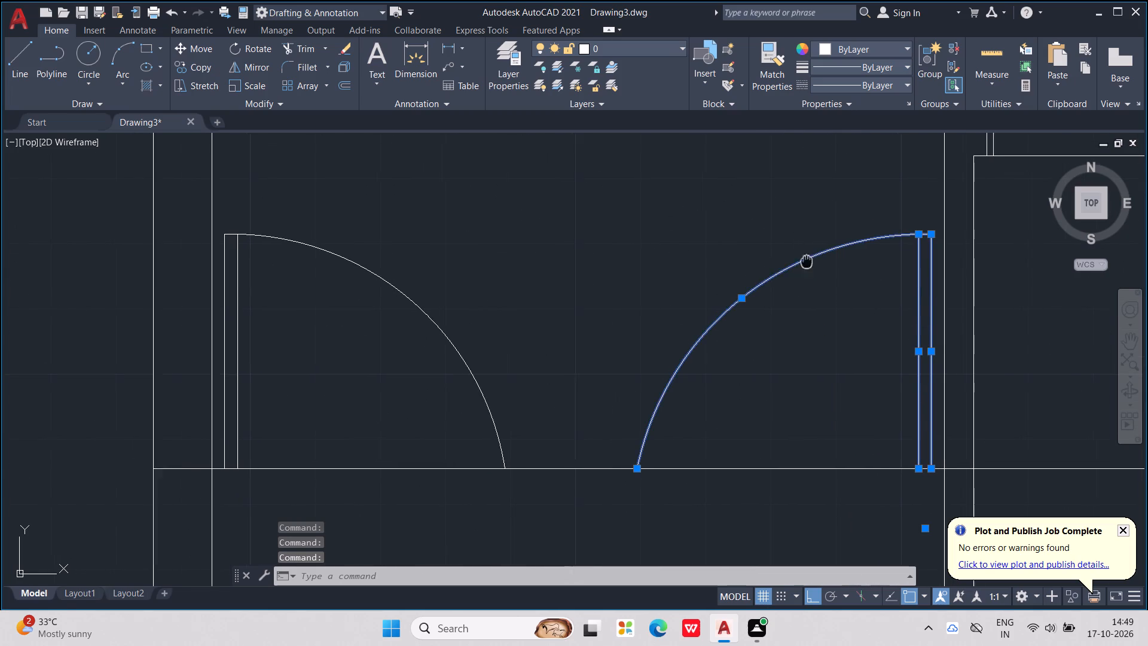
middle_click_drag(807, 261, 1115, 298)
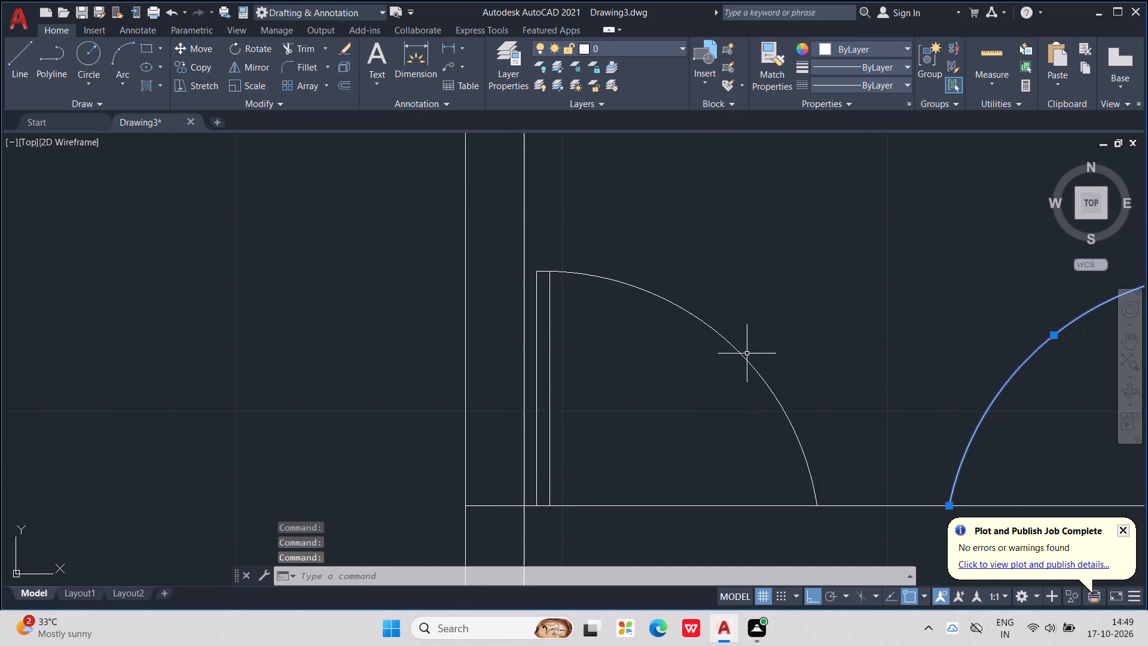
left_click(744, 356)
middle_click_drag(742, 358, 836, 342)
scroll(742, 358, "down", 1)
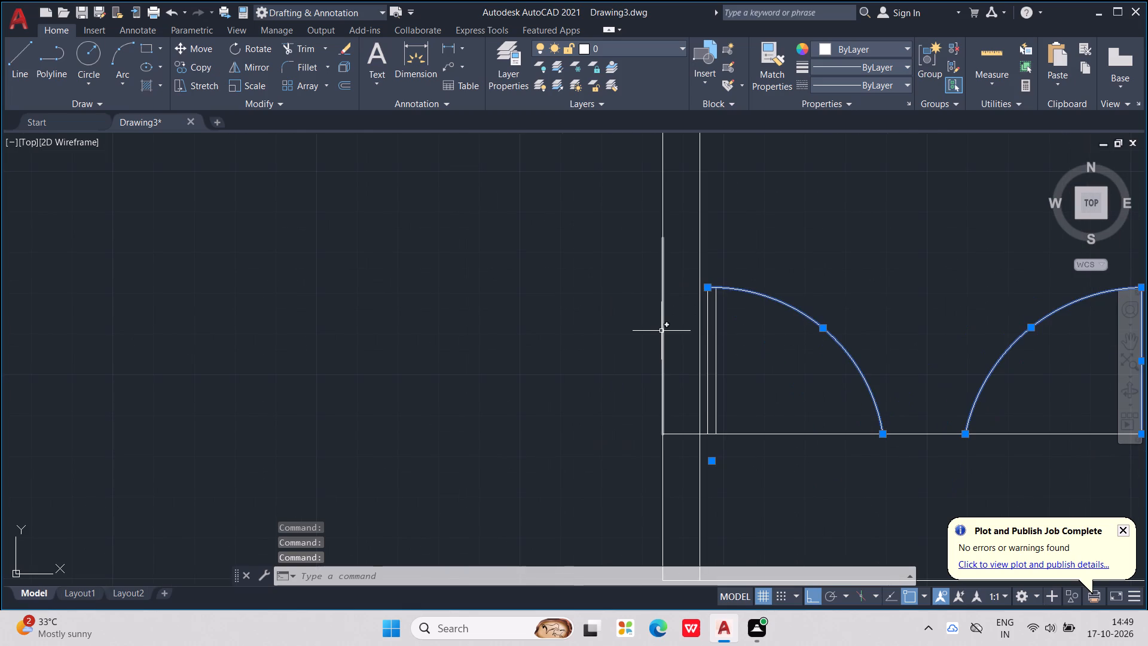
middle_click_drag(676, 330, 731, 327)
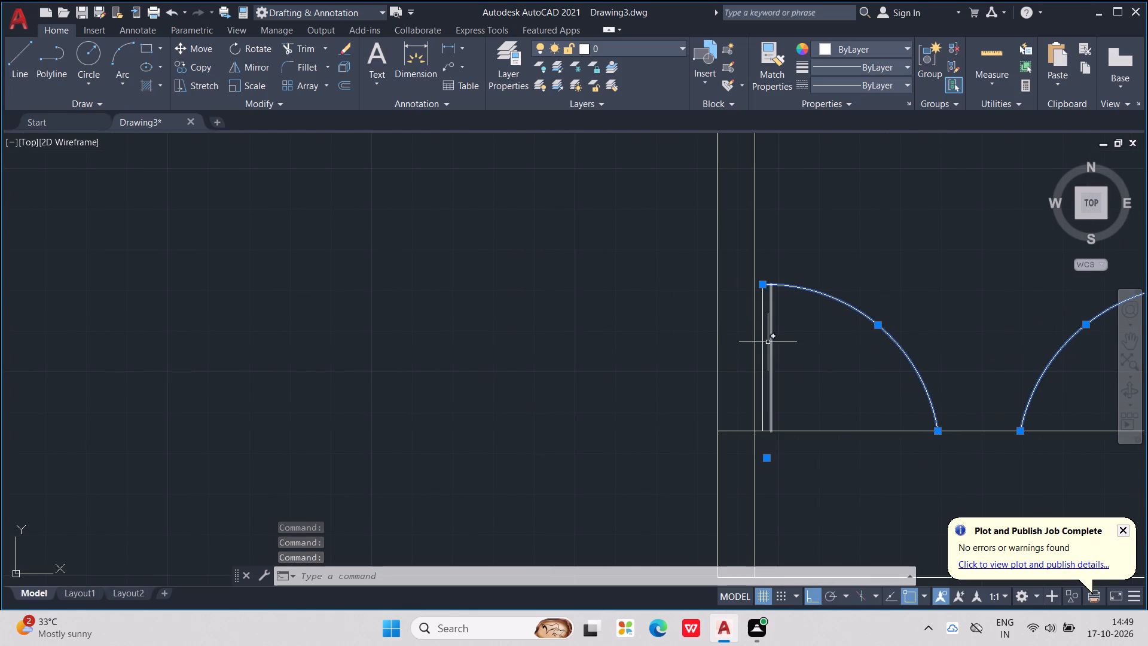
left_click(771, 336)
left_click(764, 339)
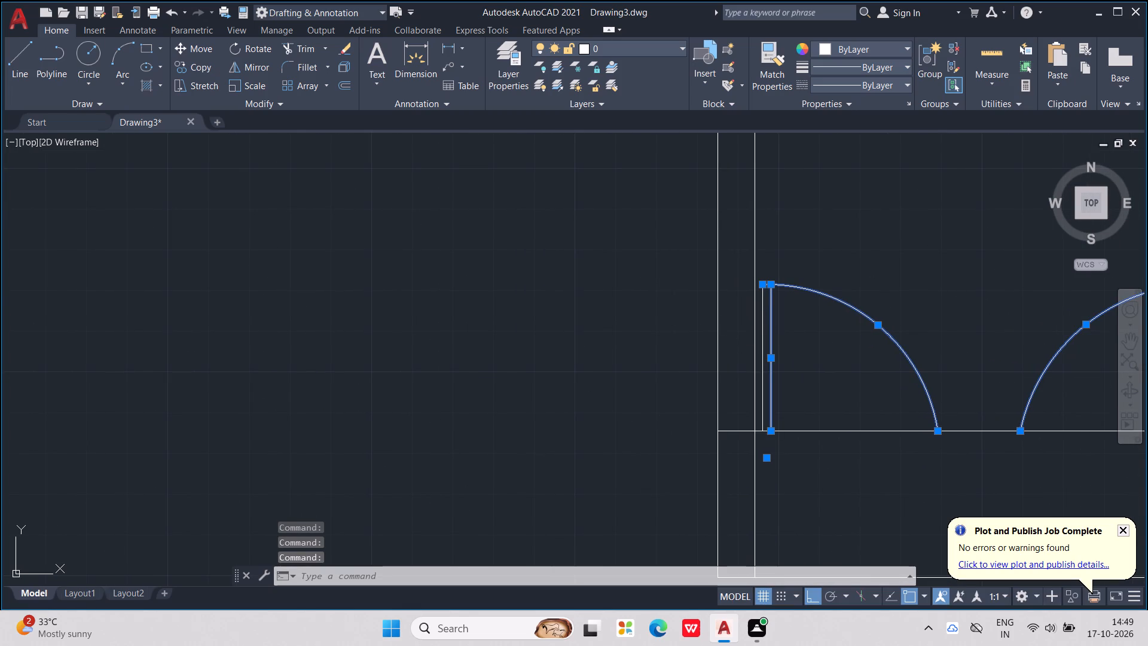
key("ctrl+c")
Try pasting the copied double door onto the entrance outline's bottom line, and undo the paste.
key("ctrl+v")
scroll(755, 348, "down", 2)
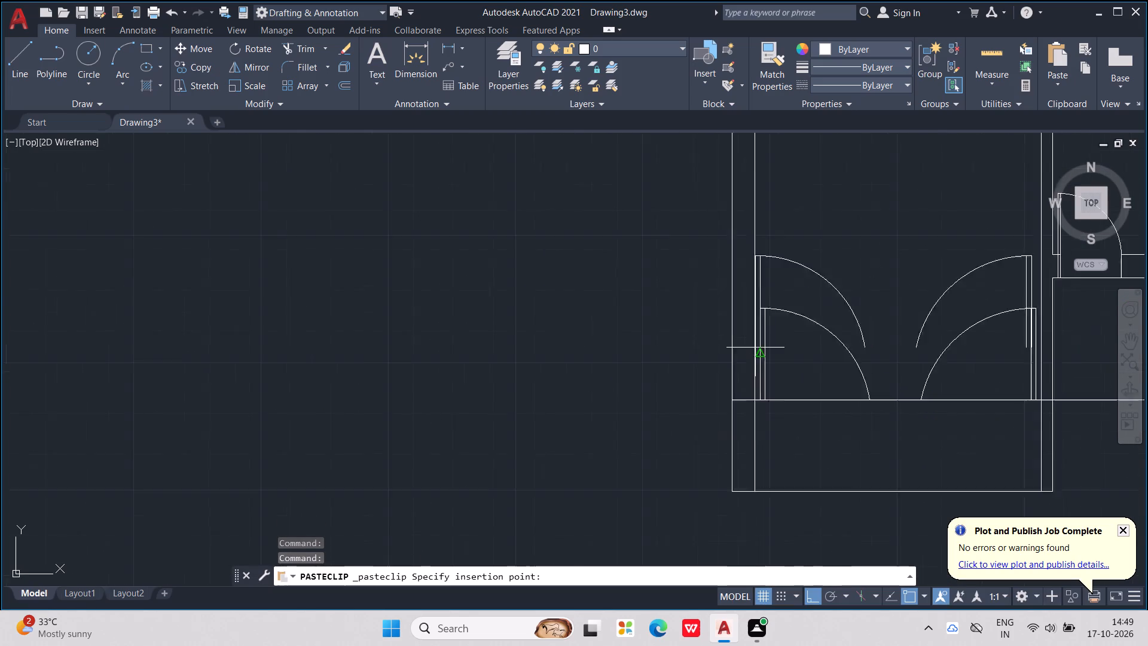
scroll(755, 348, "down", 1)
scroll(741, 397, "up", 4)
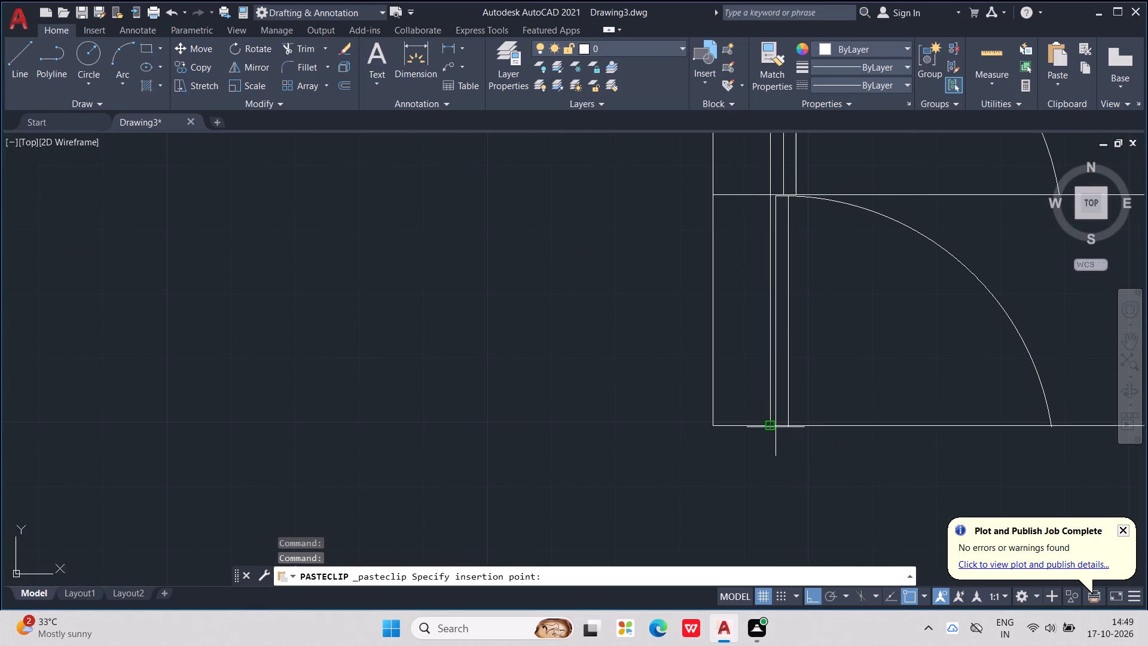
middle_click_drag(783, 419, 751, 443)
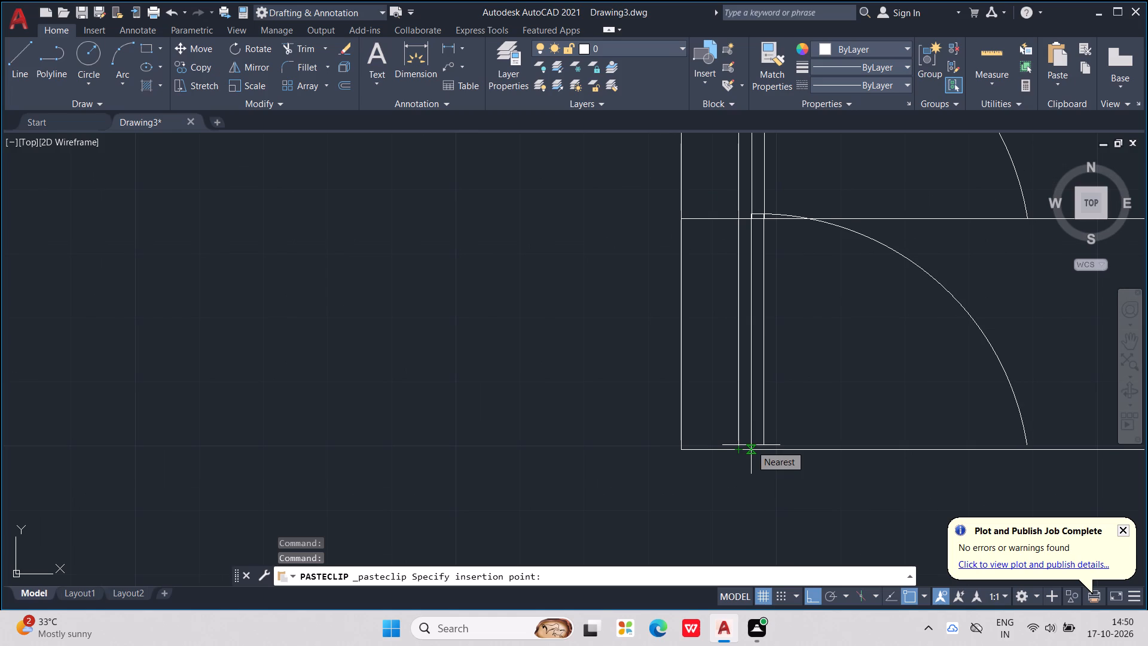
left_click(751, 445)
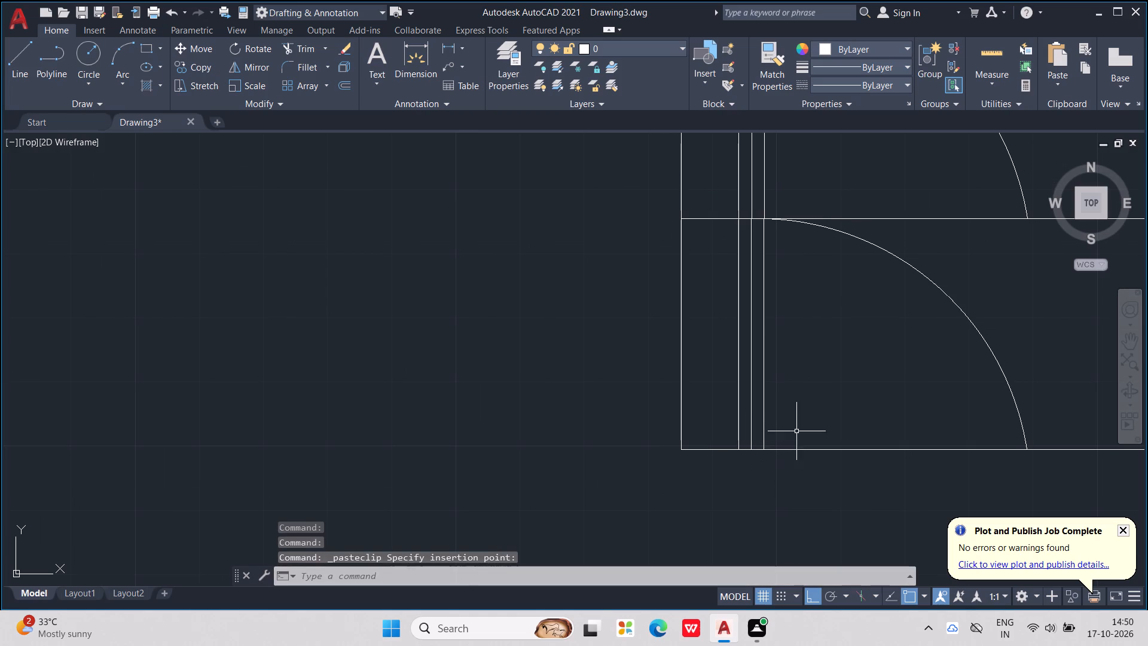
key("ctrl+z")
Paste the copied double door onto the entrance outline's bottom line, with its left leaf just inside the left inner wall line.
middle_click_drag(802, 418, 802, 413)
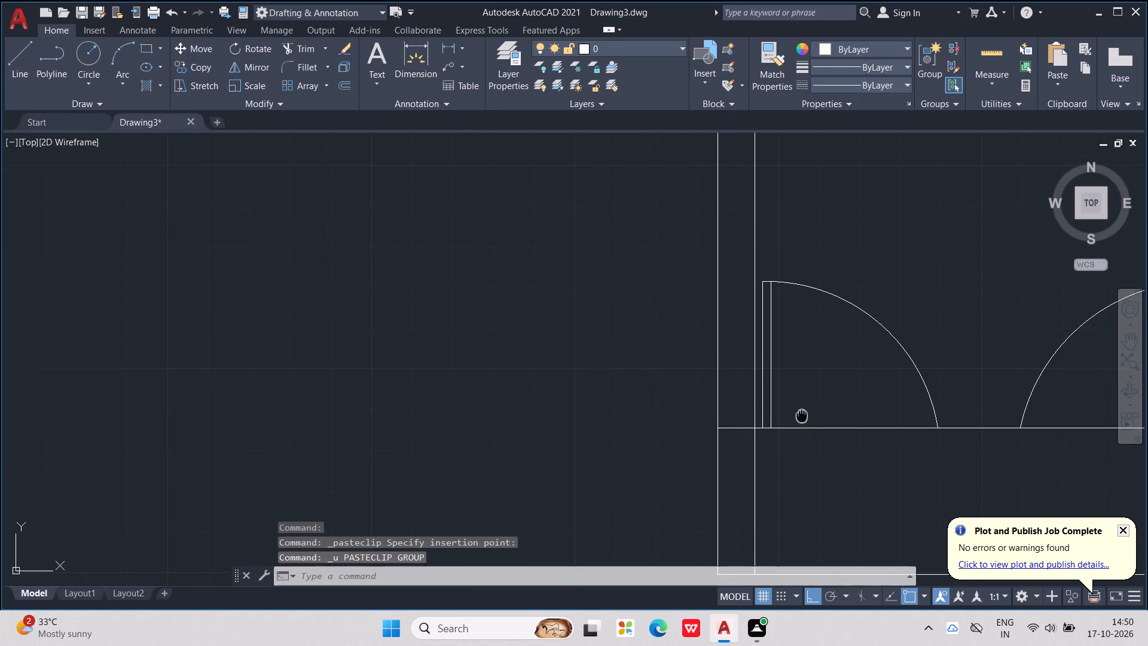
middle_click_drag(802, 413, 754, 329)
key("ctrl+v")
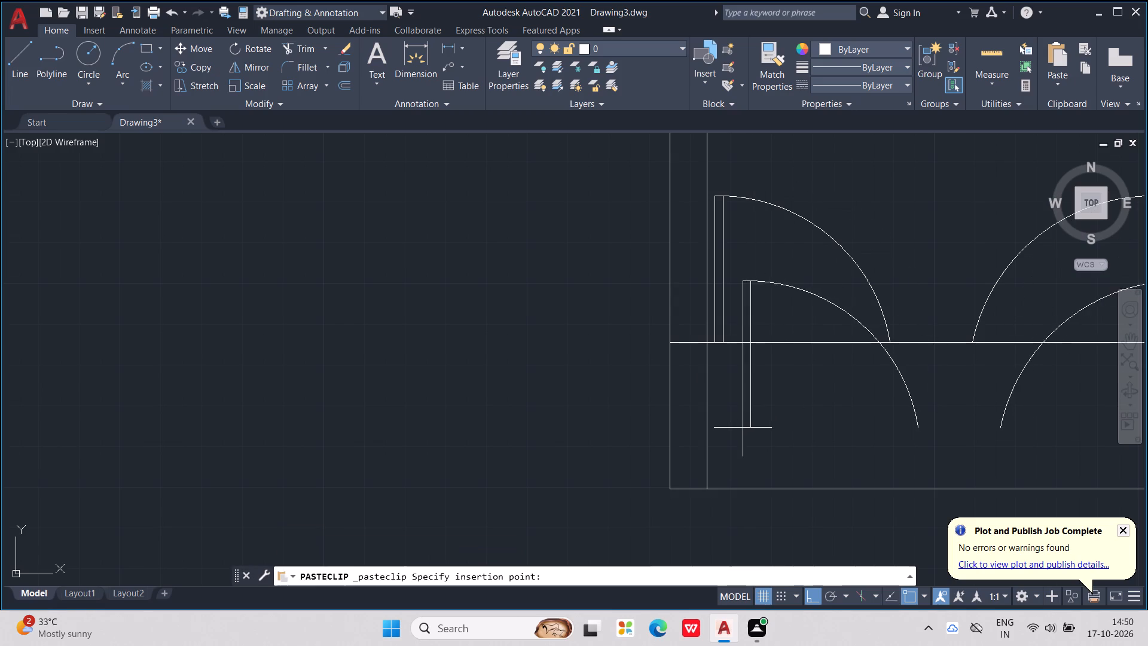
middle_click_drag(742, 428, 701, 321)
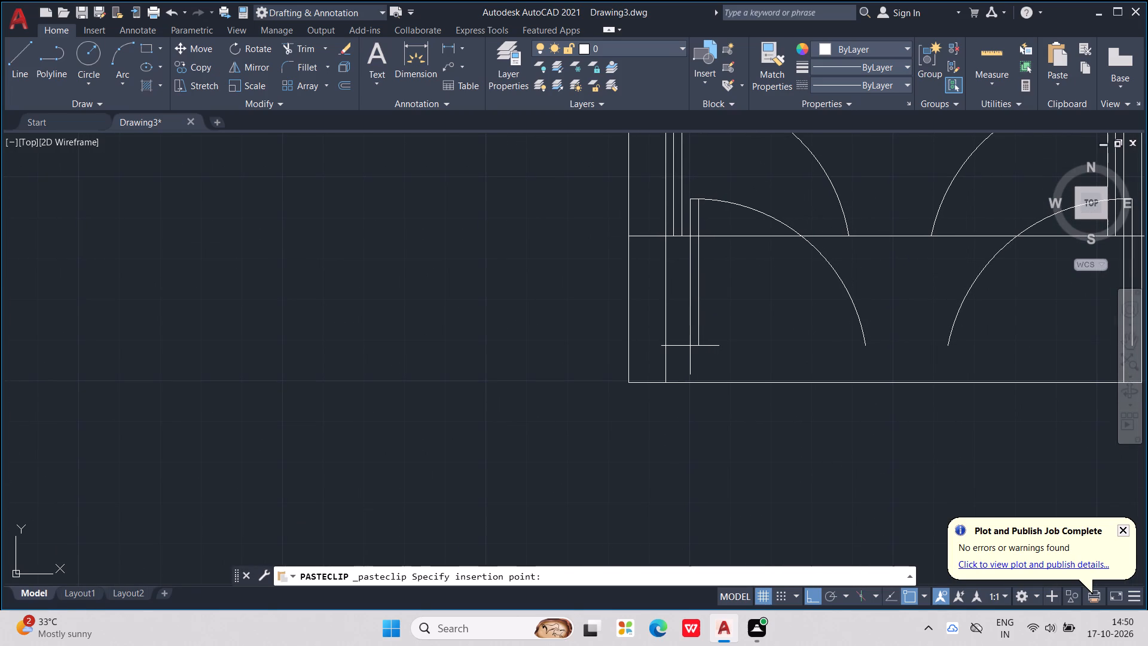
scroll(689, 346, "down", 2)
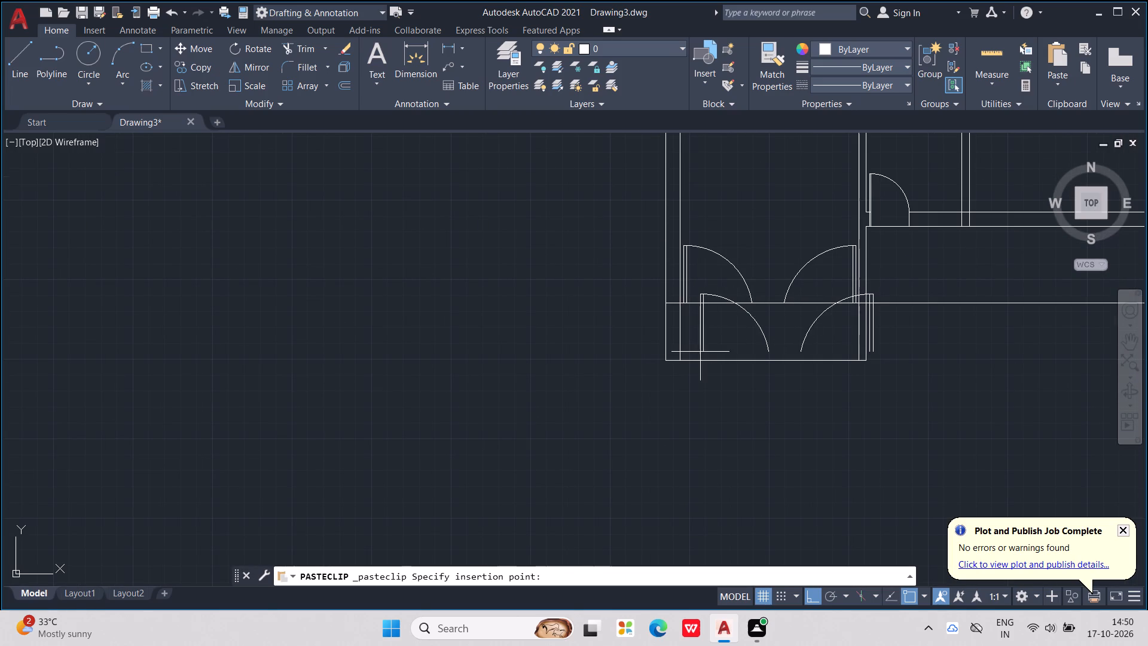
scroll(693, 358, "up", 2)
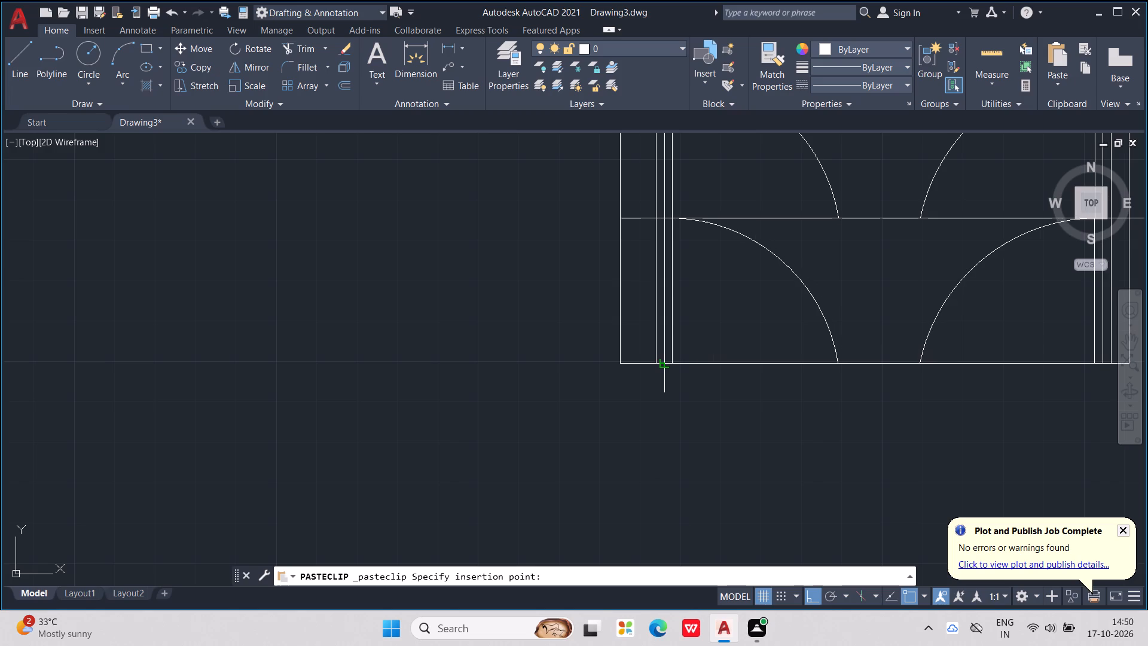
left_click(665, 364)
key("Escape")
scroll(732, 342, "down", 1)
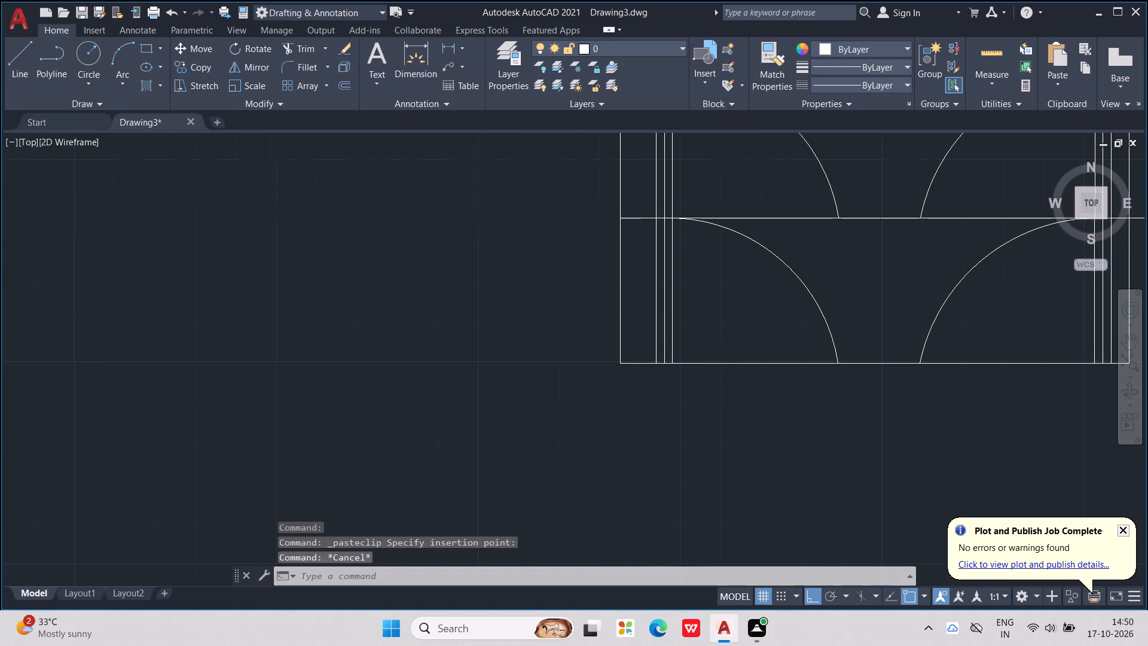
key("Escape")
Erase the long horizontal line running beneath the original double door and on toward the plan's right side.
left_click(802, 263)
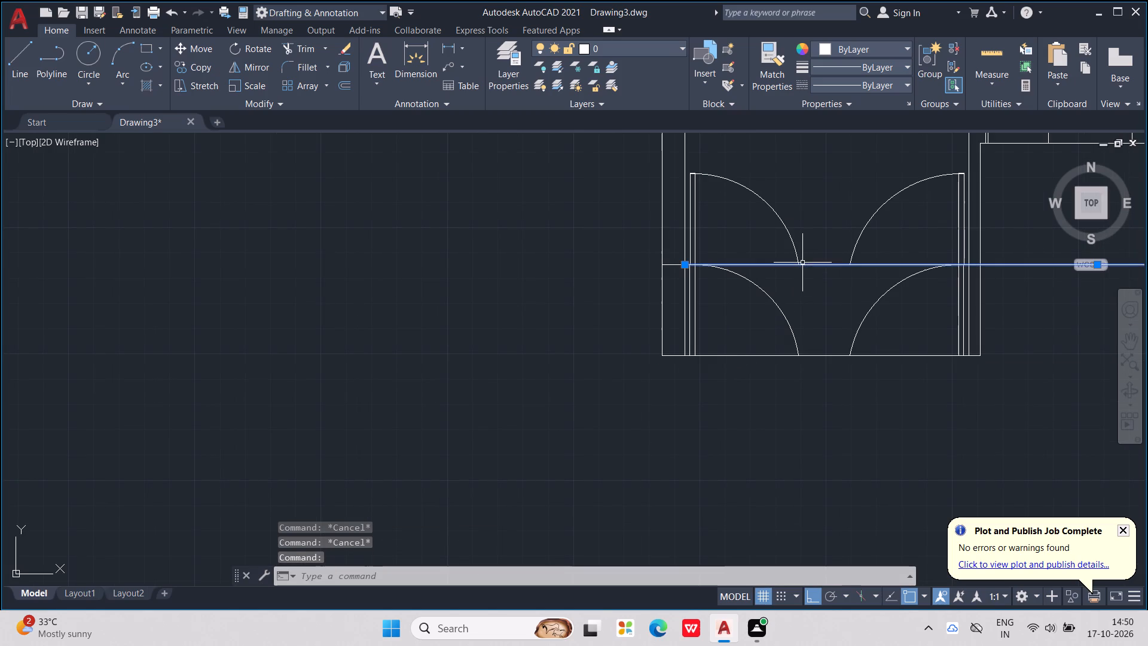
middle_click_drag(802, 263, 729, 340)
scroll(802, 263, "down", 1)
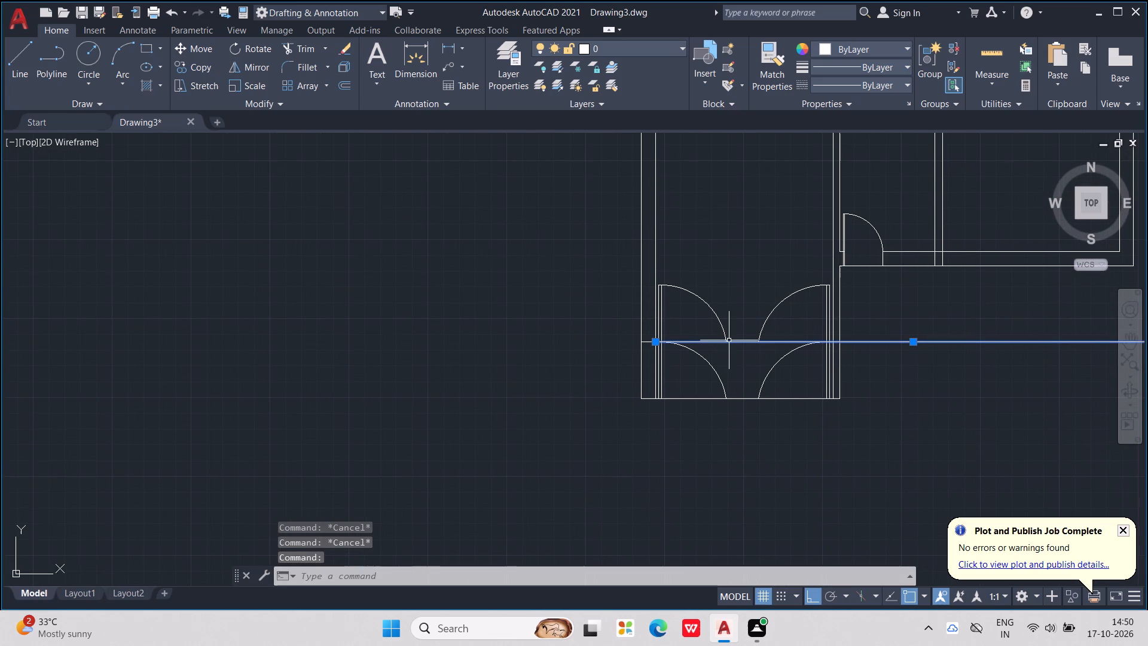
key("Delete")
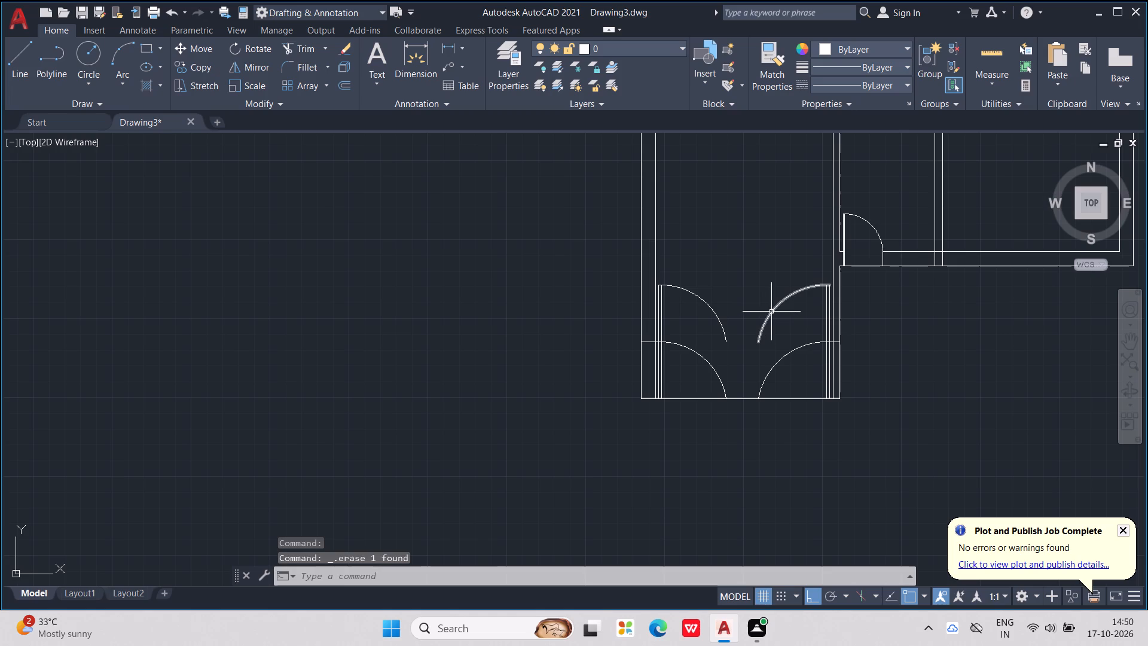
Erase the original double door's two swing arcs and both pairs of leaf lines above the copied door.
left_click(771, 312)
key("Delete")
scroll(841, 303, "up", 2)
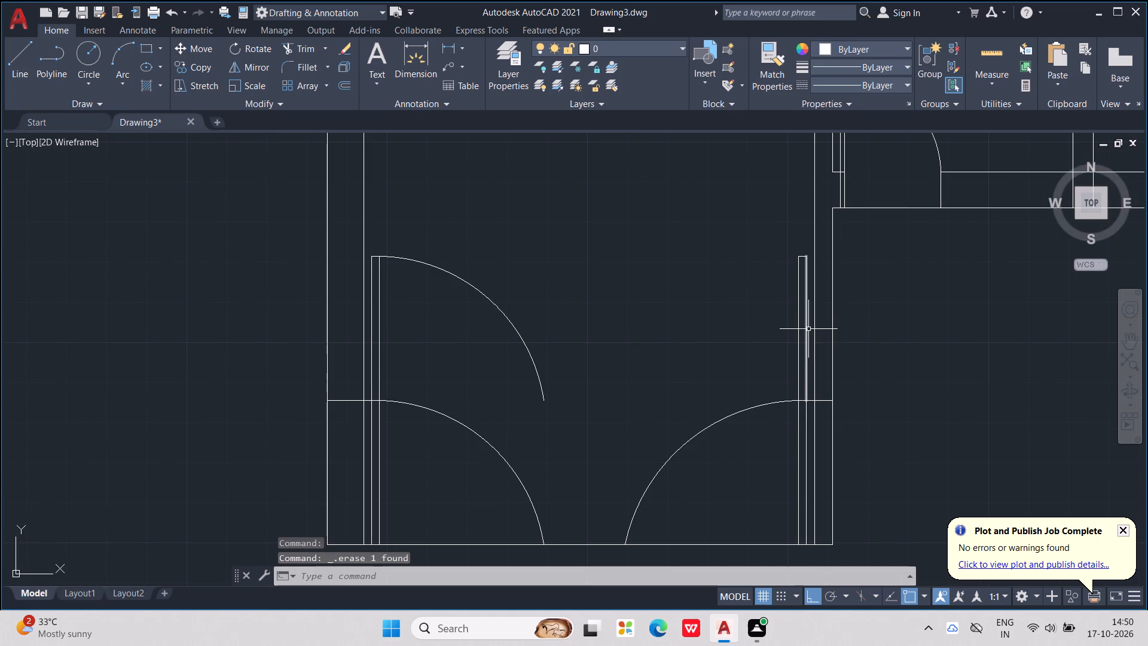
left_click(808, 329)
left_click(796, 343)
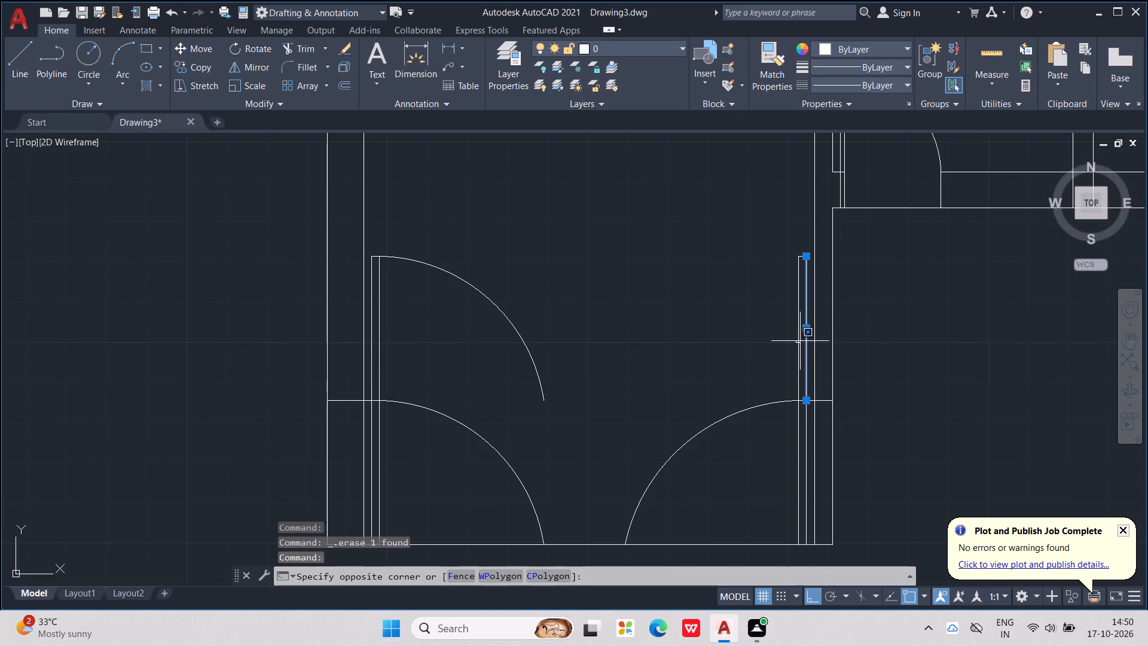
left_click(800, 340)
left_click(796, 356)
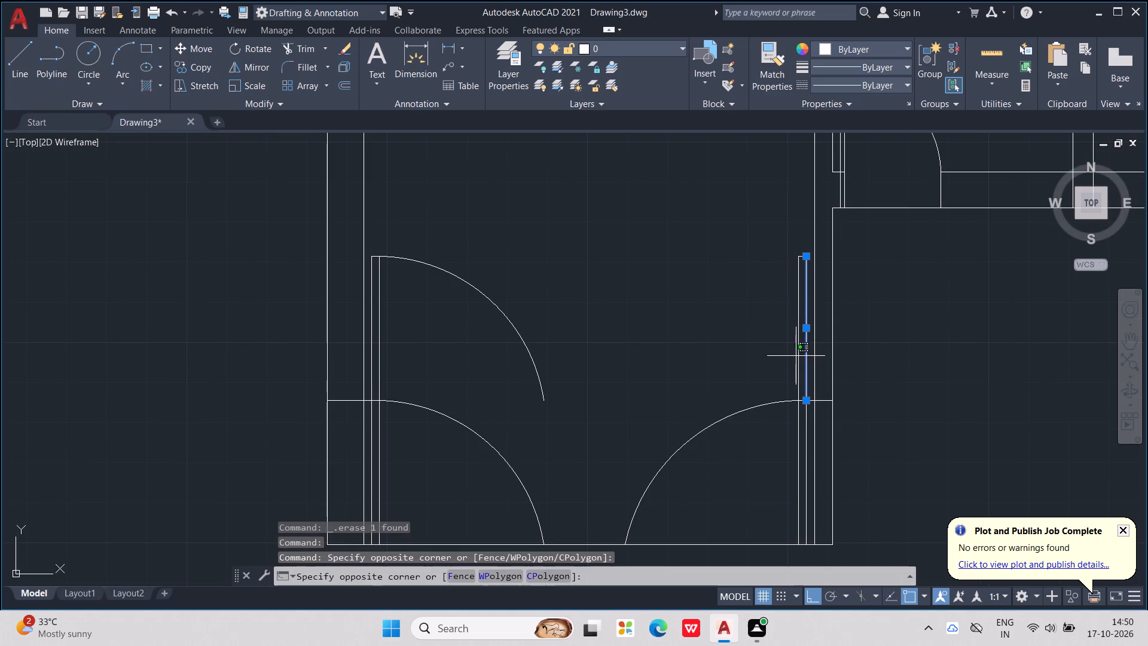
left_click(799, 339)
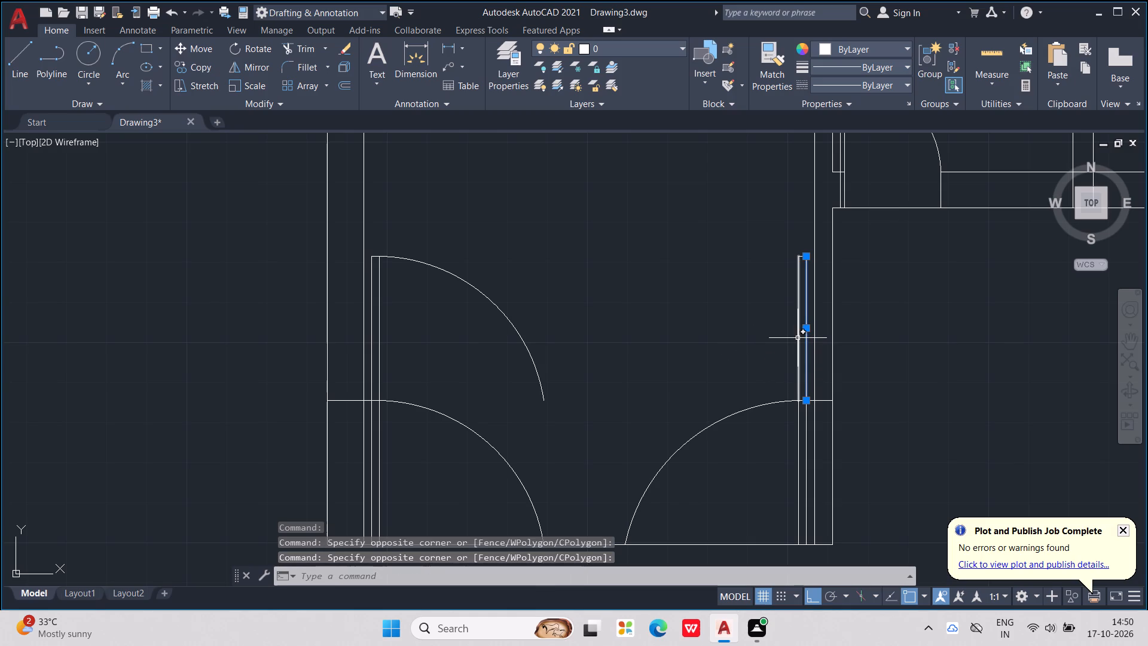
left_click(797, 339)
middle_click_drag(776, 306, 956, 352)
left_click_drag(747, 355, 712, 369)
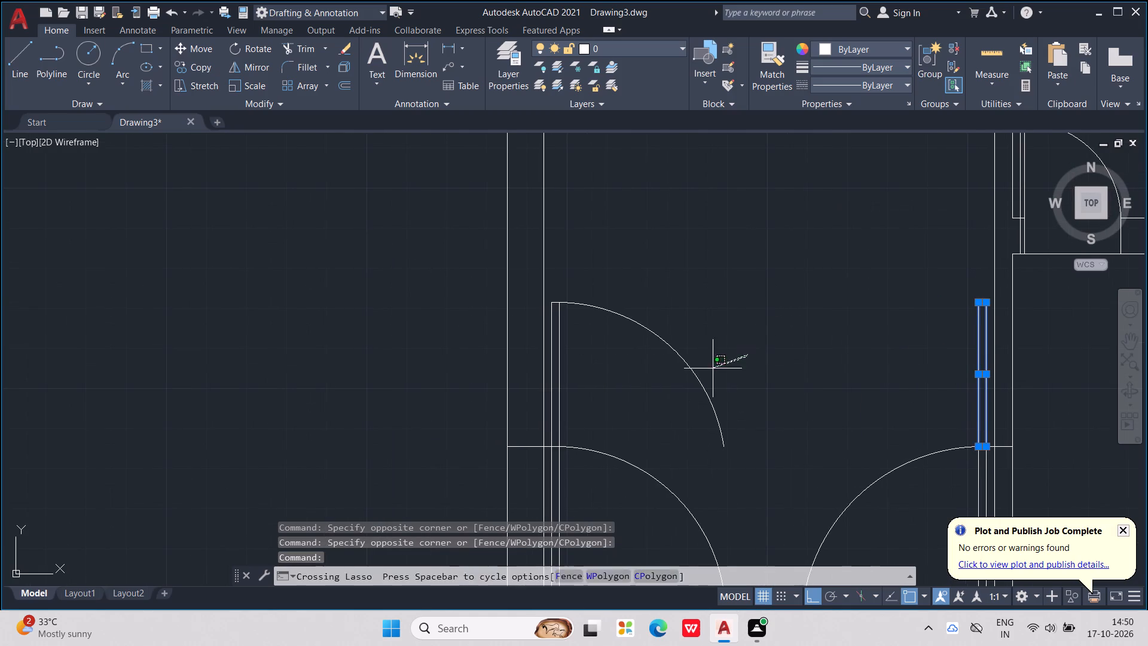
left_click_drag(712, 369, 664, 386)
middle_click_drag(721, 362, 786, 360)
scroll(721, 362, "down", 1)
left_click_drag(740, 374, 690, 382)
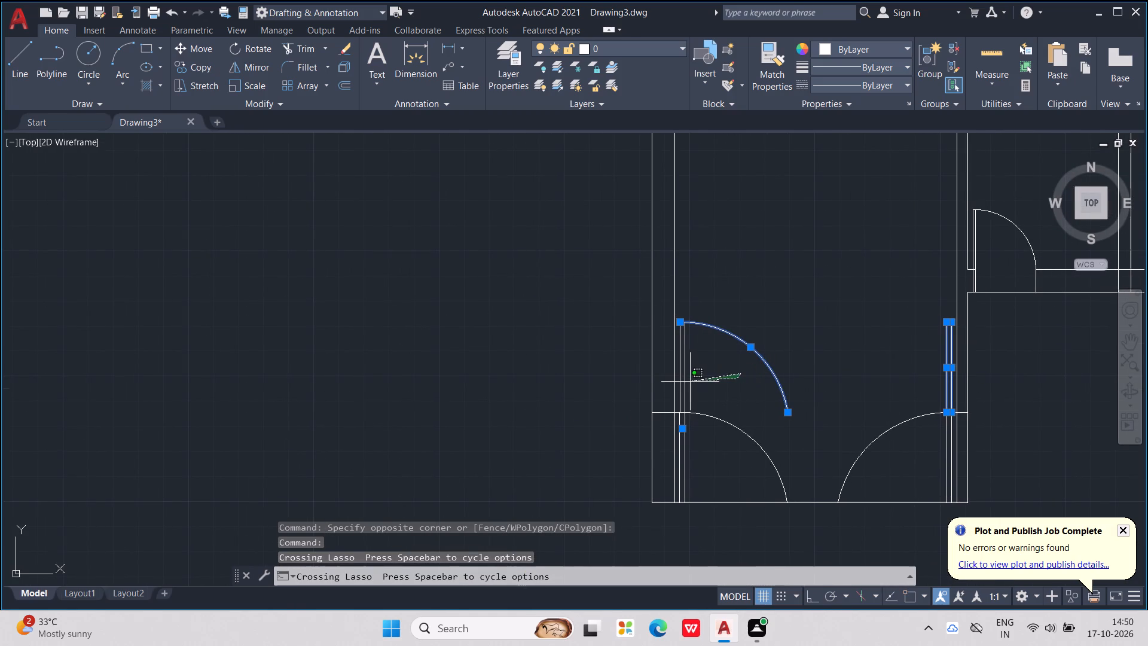
left_click_drag(690, 382, 676, 382)
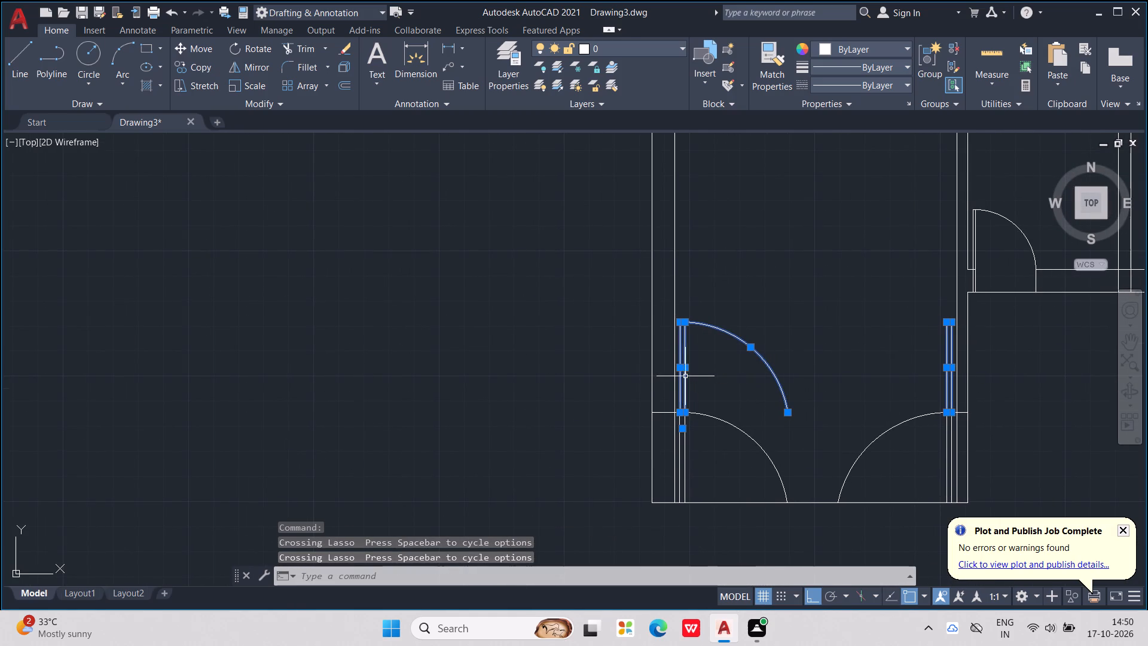
key("Delete")
Erase the two short horizontal end lines left over at the tops of the original door leaves.
left_click(686, 321)
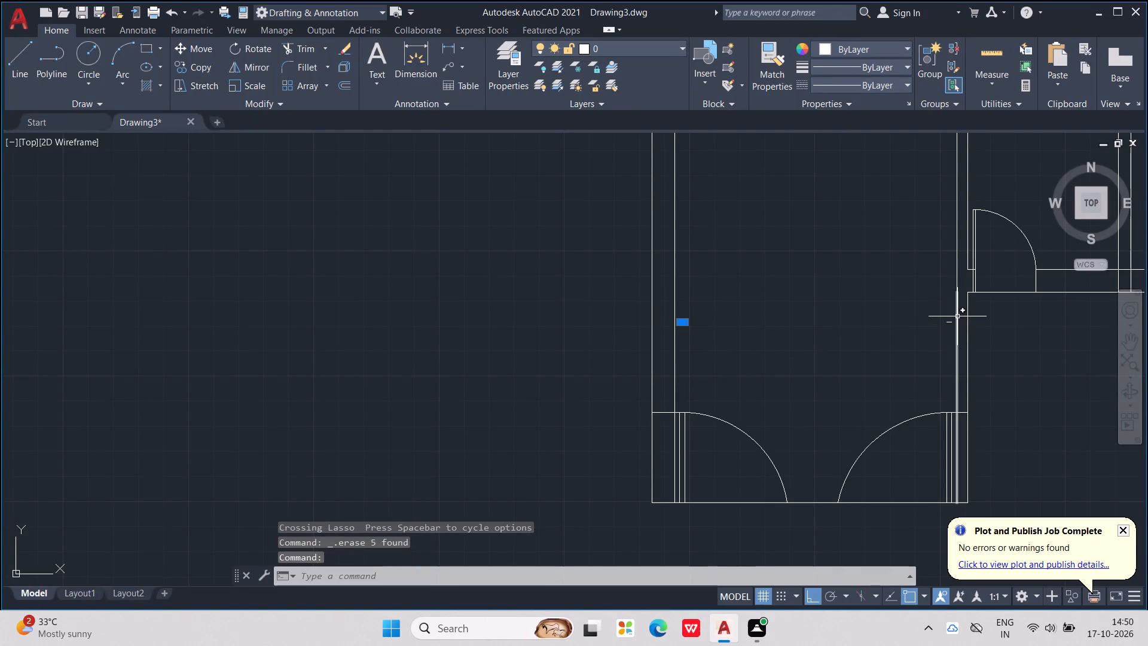
scroll(948, 321, "up", 3)
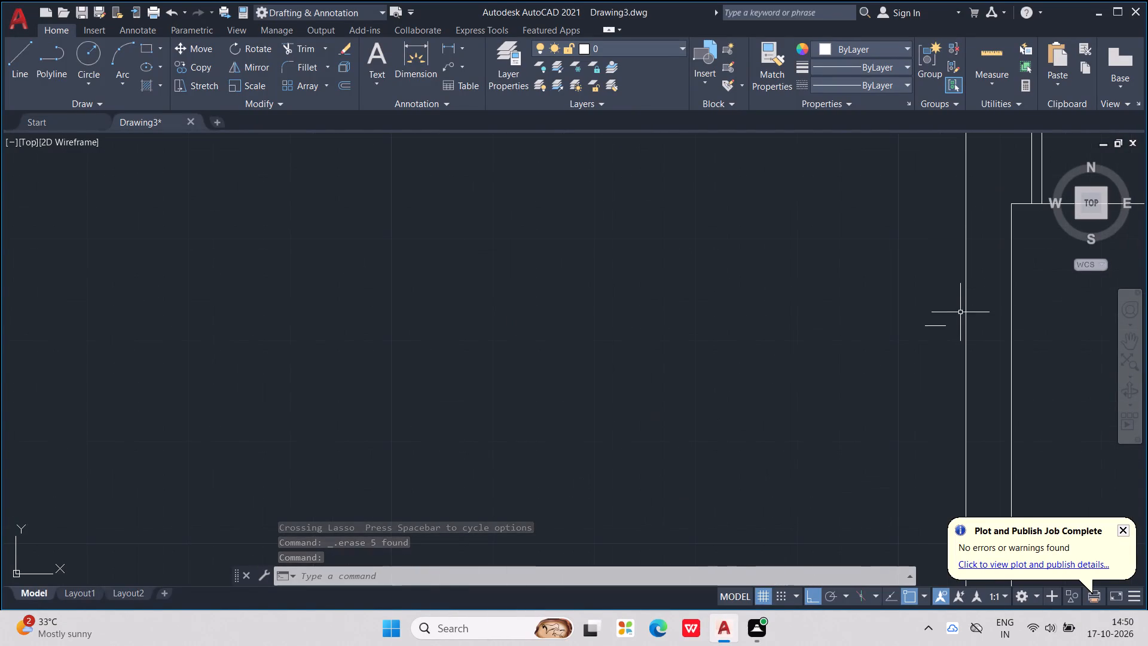
left_click(945, 328)
key("Delete")
scroll(945, 328, "down", 3)
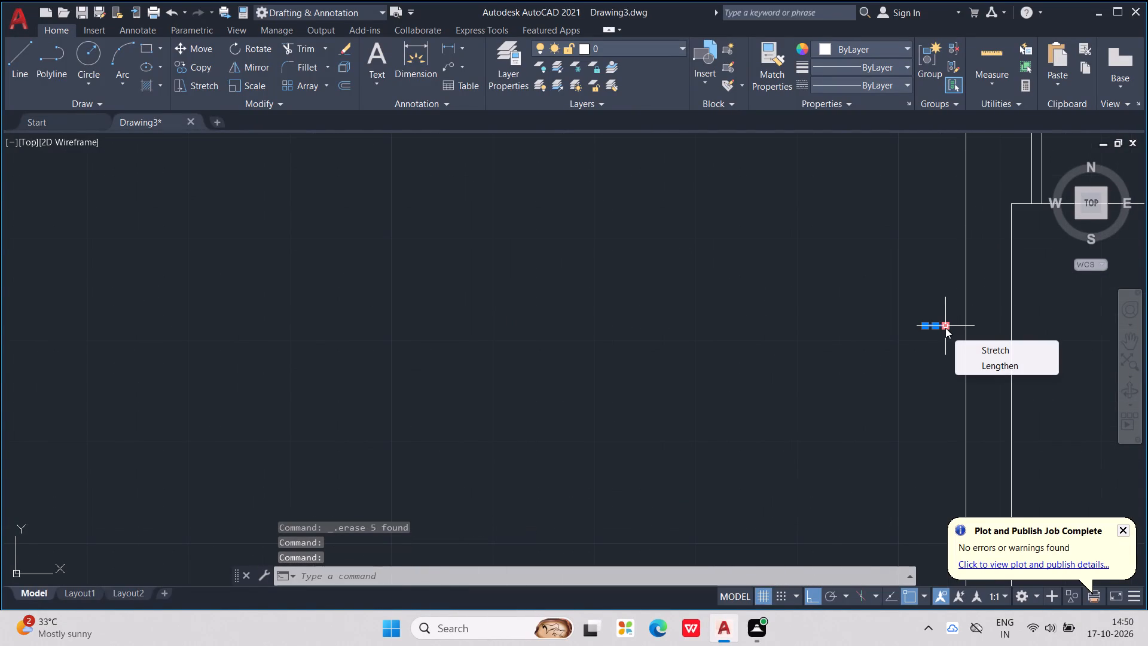
key("Delete")
scroll(945, 328, "down", 3)
key("Delete")
key("Delete")
scroll(894, 382, "down", 3)
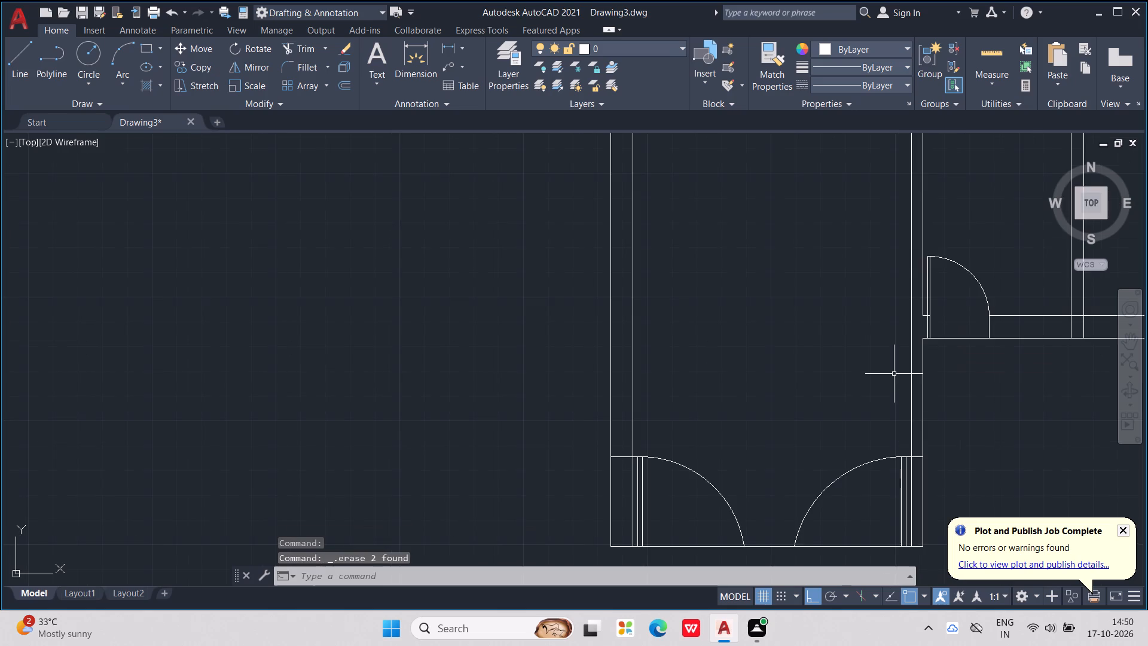
Draw a line from the entrance outline's lower-right corner diagonally to the outer right boundary, continuing straight down past the entrance's bottom level.
scroll(894, 371, "down", 1)
middle_click_drag(894, 369, 858, 315)
scroll(857, 313, "down", 2)
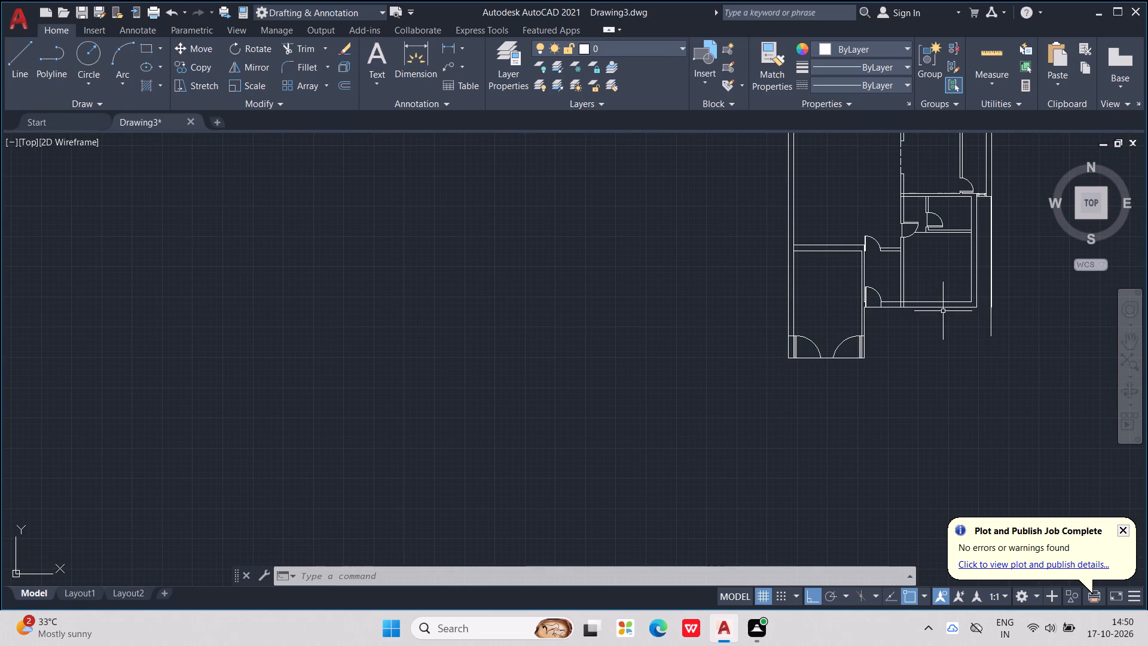
key("l")
key("Return")
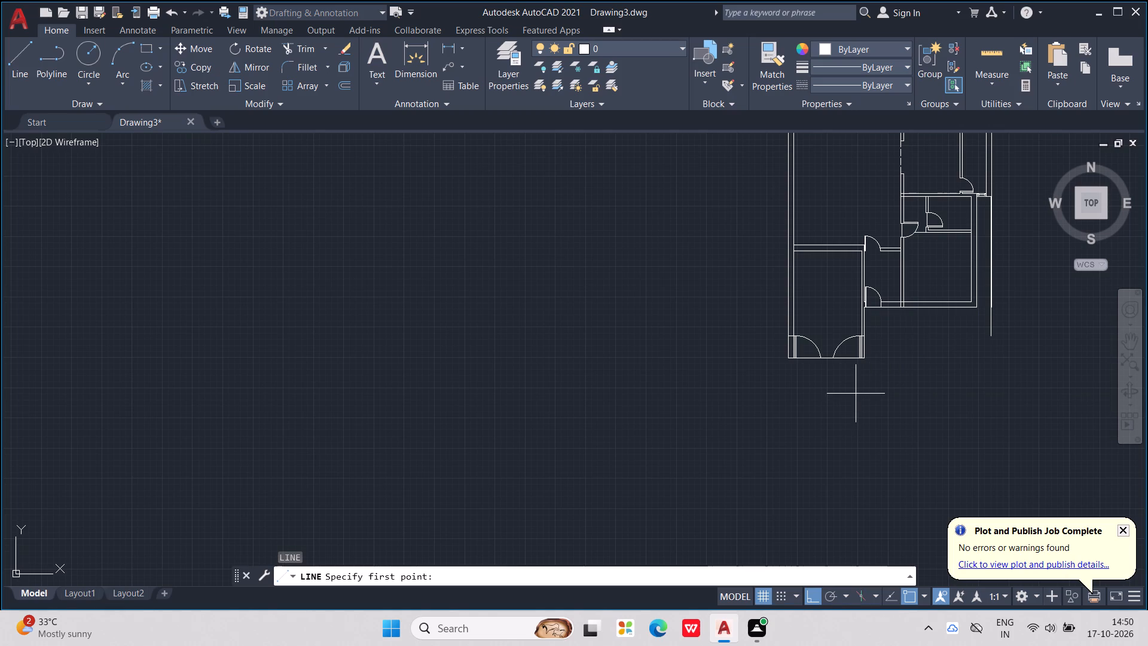
scroll(904, 356, "up", 2)
scroll(798, 359, "up", 2)
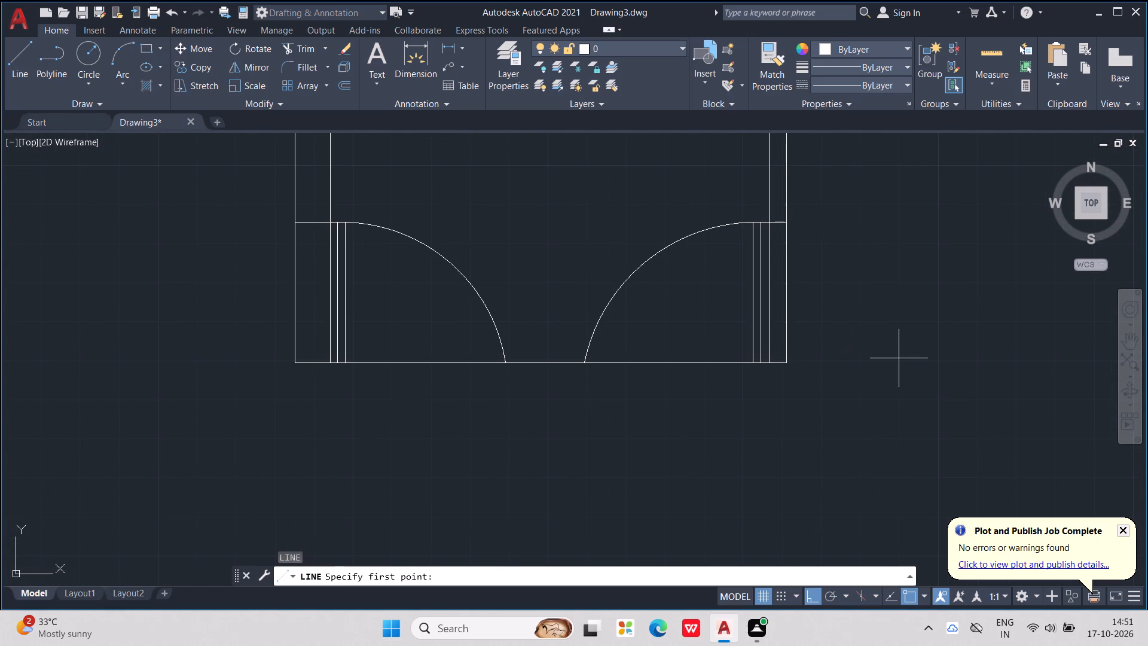
left_click(787, 362)
scroll(996, 404, "down", 3)
middle_click_drag(894, 402, 750, 386)
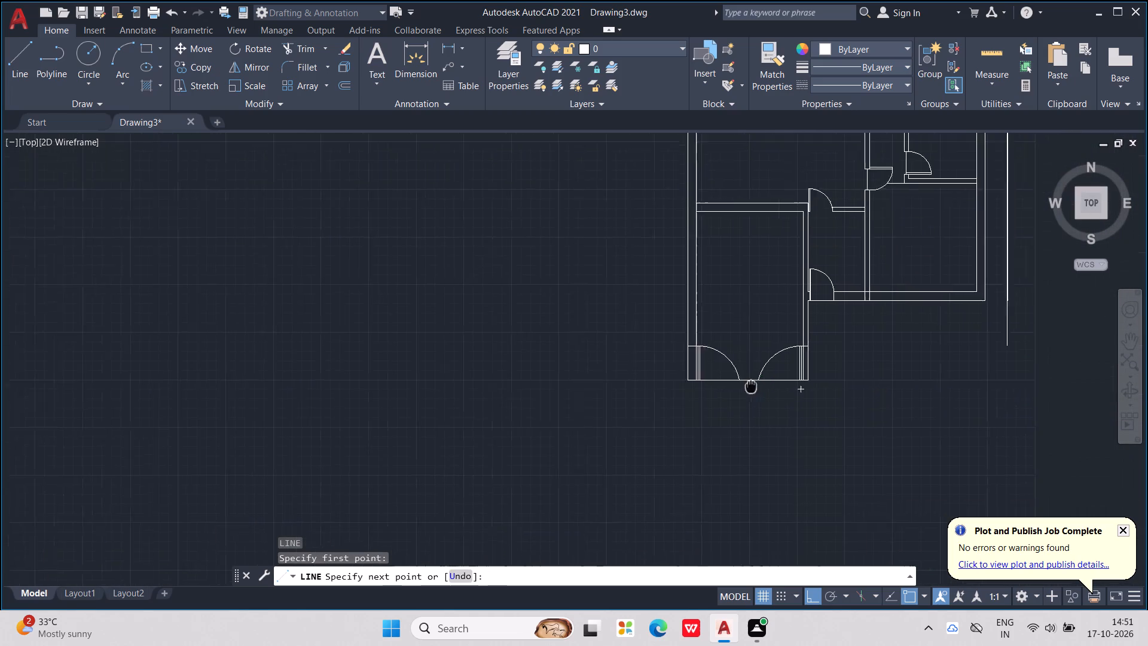
middle_click_drag(750, 386, 715, 373)
scroll(1019, 372, "up", 2)
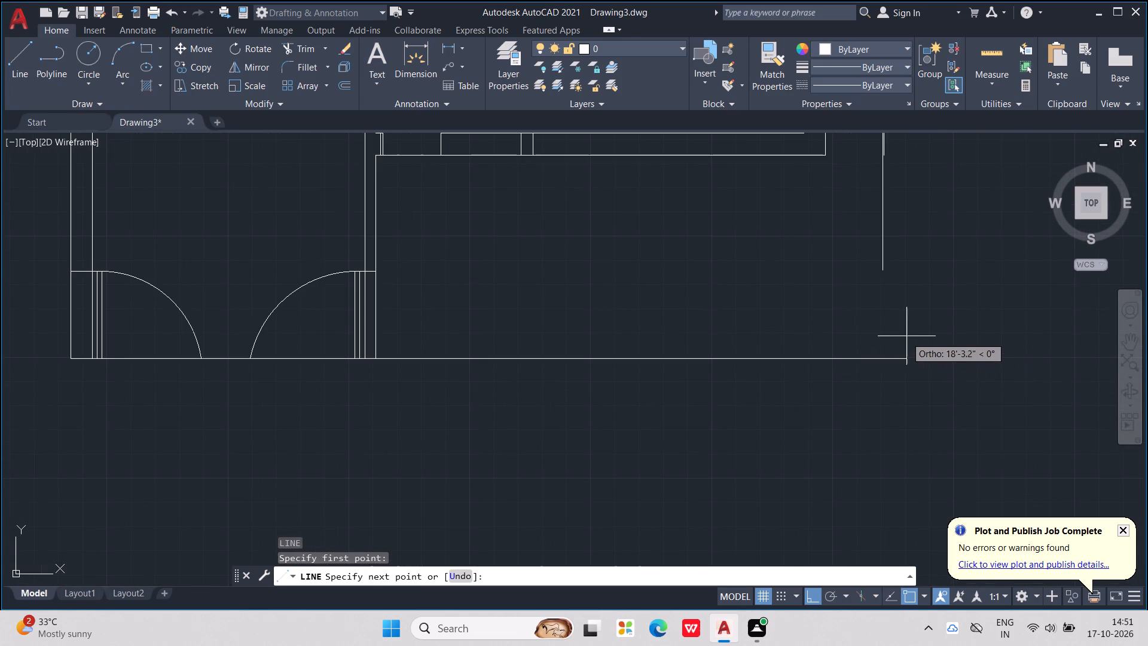
scroll(907, 336, "up", 2)
middle_click_drag(879, 333, 875, 411)
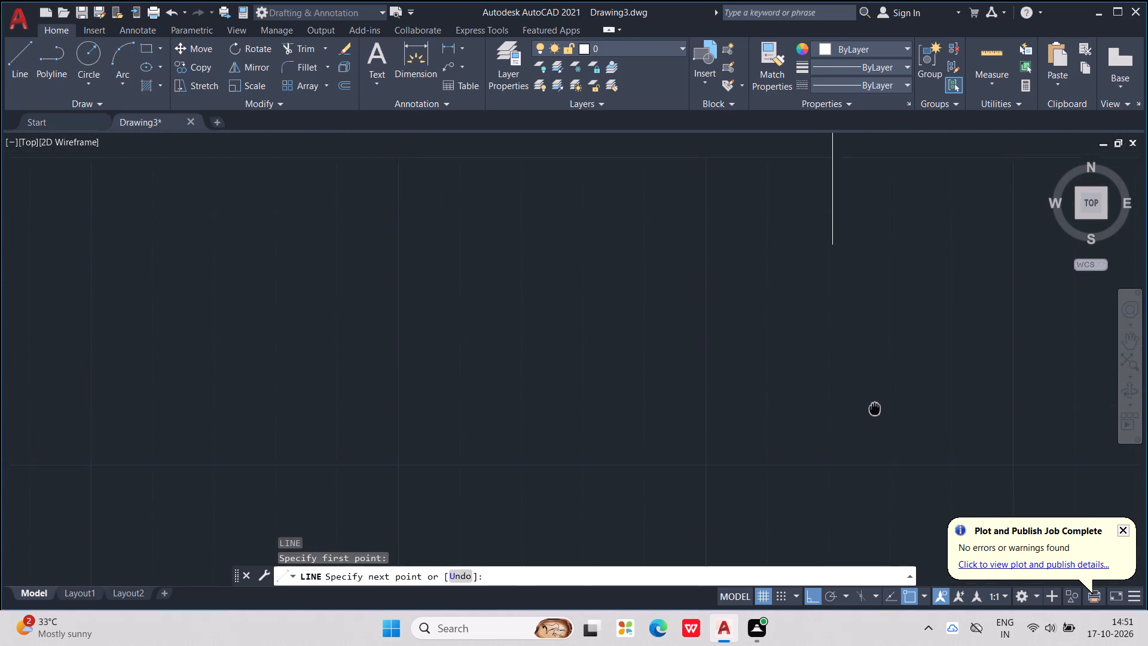
middle_click_drag(875, 411, 893, 442)
scroll(893, 442, "down", 1)
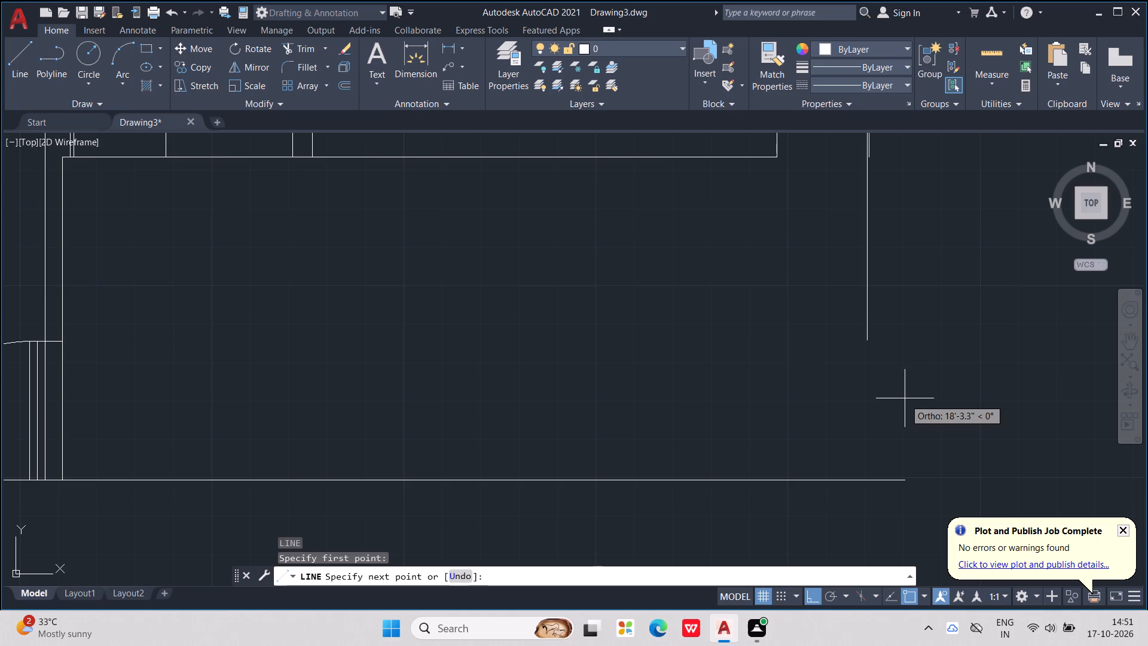
left_click(874, 162)
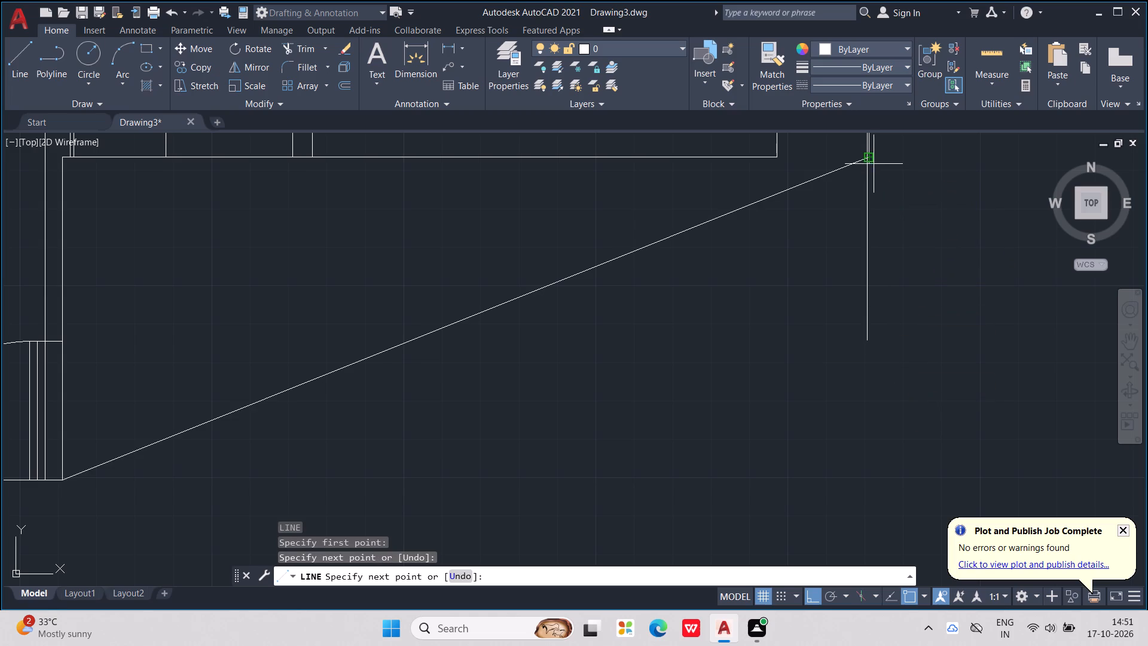
middle_click_drag(887, 412, 903, 405)
scroll(887, 412, "down", 1)
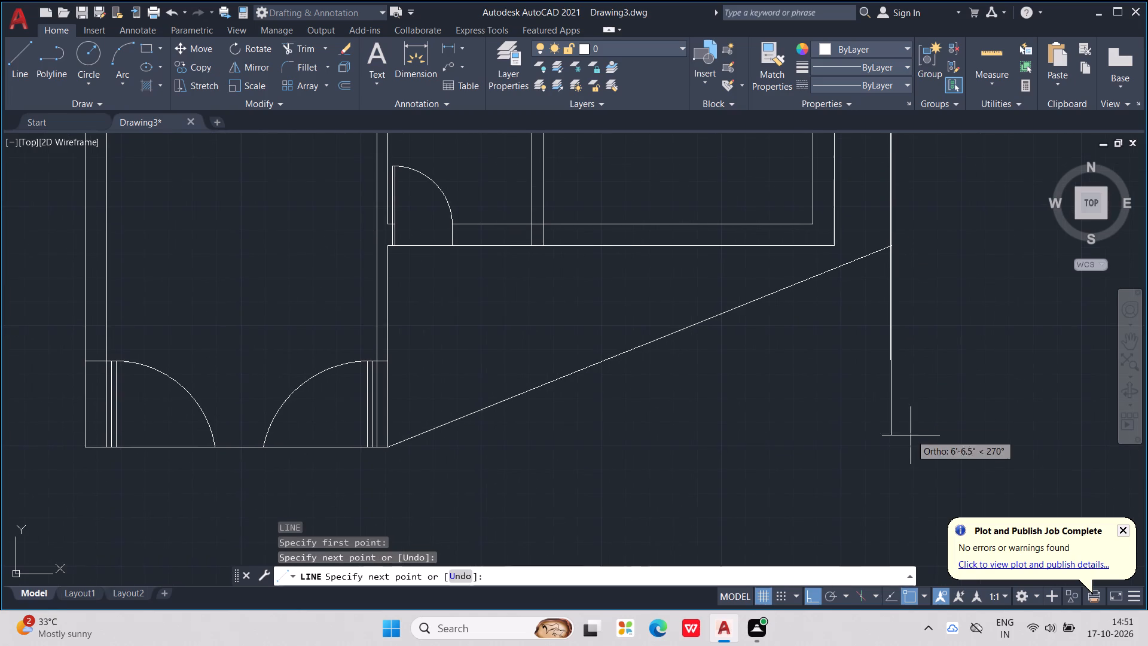
left_click(908, 465)
middle_click_drag(908, 464, 1045, 474)
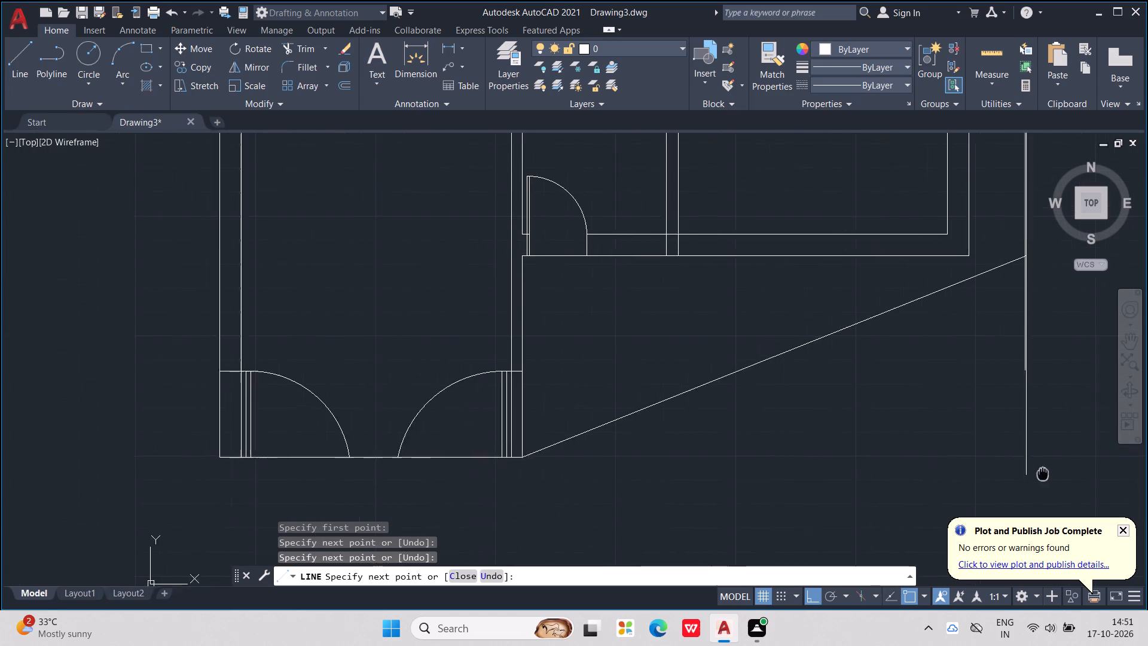
middle_click_drag(1045, 474, 1069, 474)
key("Escape")
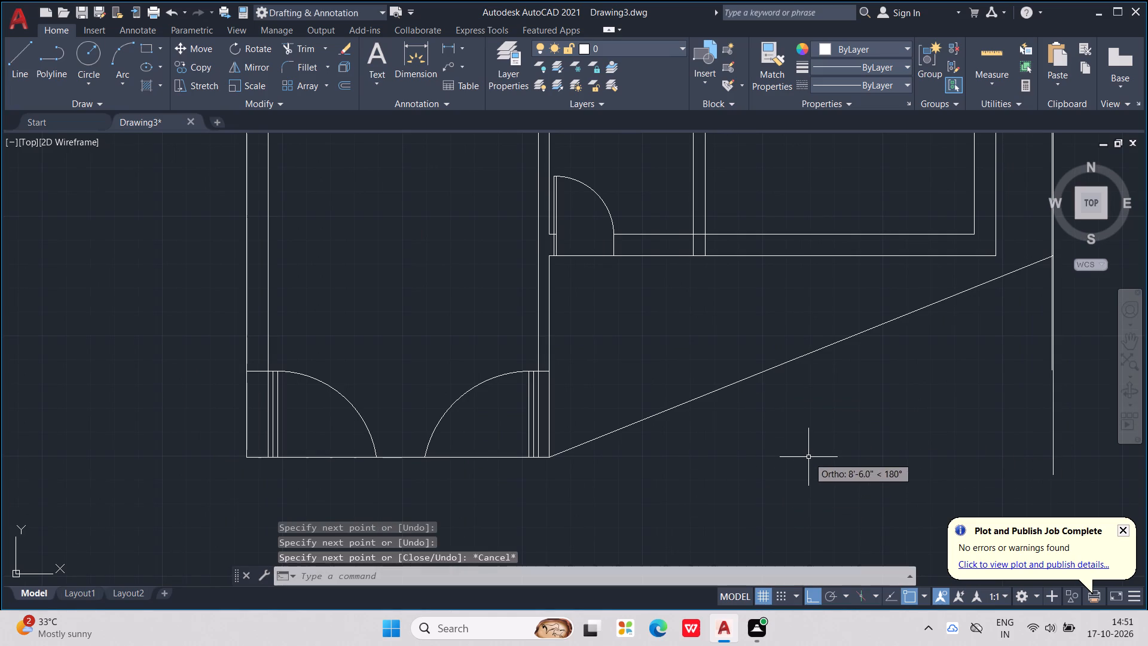
Draw a horizontal line from the entrance outline's lower-right corner to just beyond the extended right boundary line.
key("l")
key("Return")
scroll(841, 428, "down", 2)
middle_click_drag(841, 428, 935, 428)
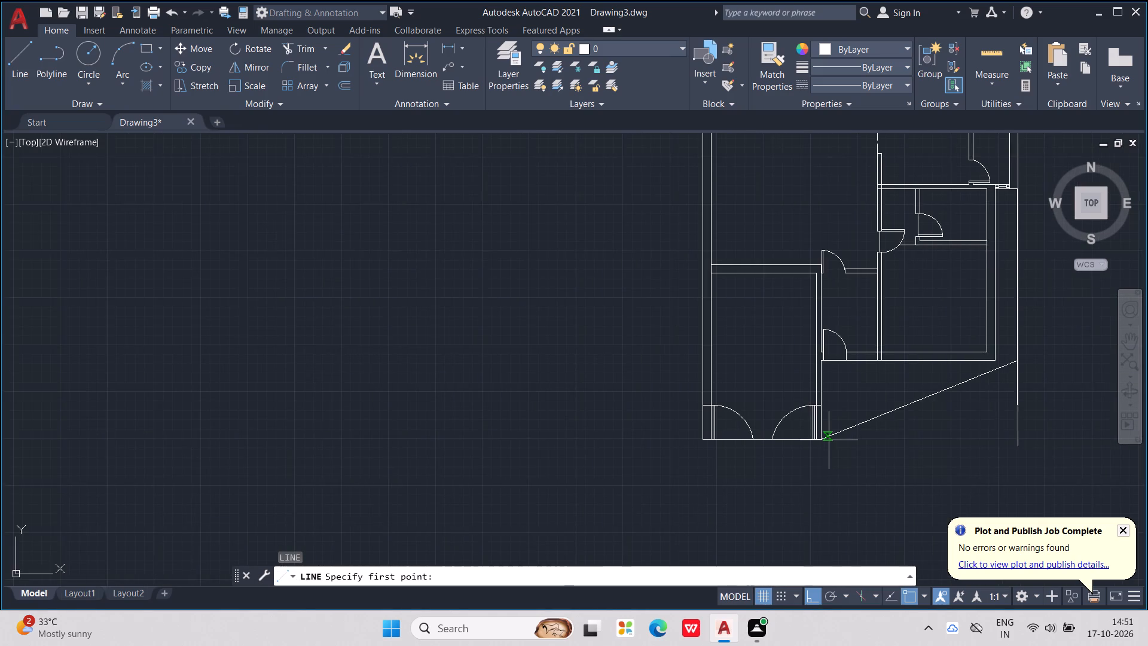
scroll(828, 441, "up", 3)
left_click(788, 435)
middle_click_drag(881, 453, 703, 440)
scroll(932, 430, "down", 1)
middle_click_drag(932, 430, 736, 394)
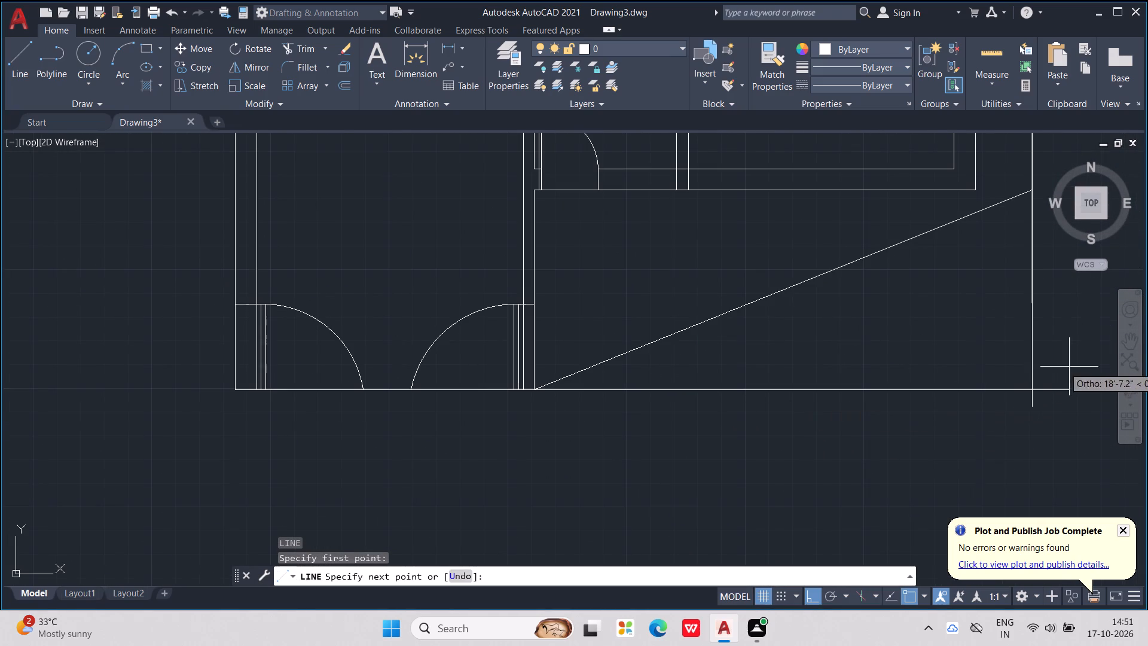
scroll(1098, 370, "up", 1)
left_click(1085, 377)
key("Escape")
key("Escape")
key("Escape")
key("Escape")
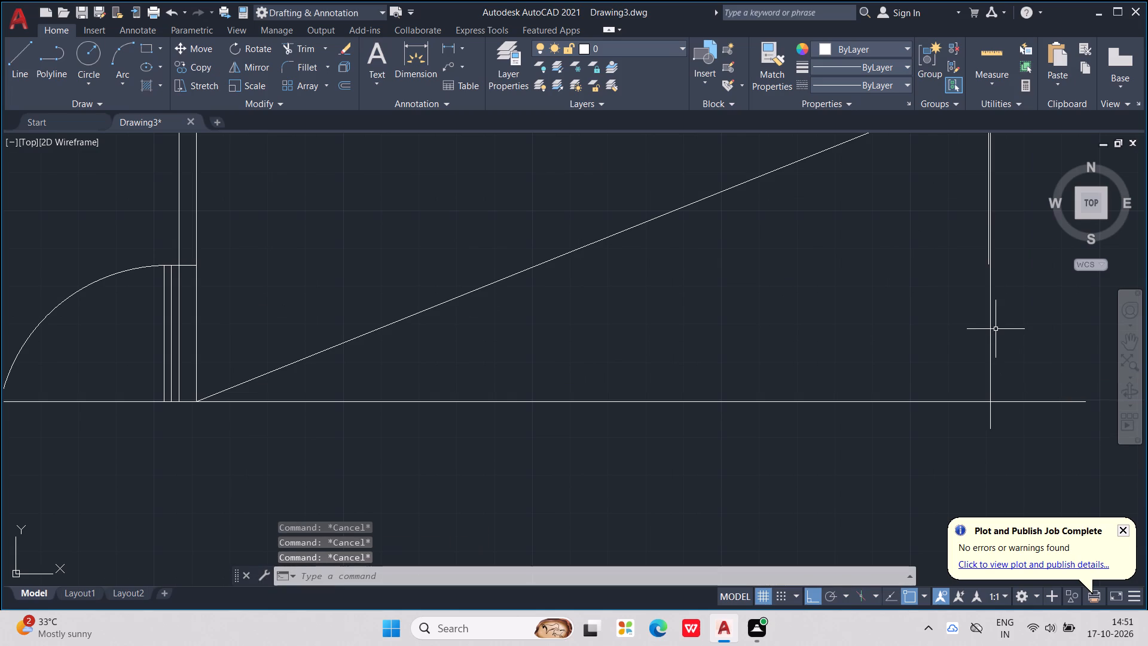
Draw a vertical line from the lower end of the right boundary's inner line to just below the new horizontal line, undoing the first endpoint.
key("l")
key("Return")
scroll(1013, 291, "up", 3)
middle_click_drag(1002, 287, 997, 326)
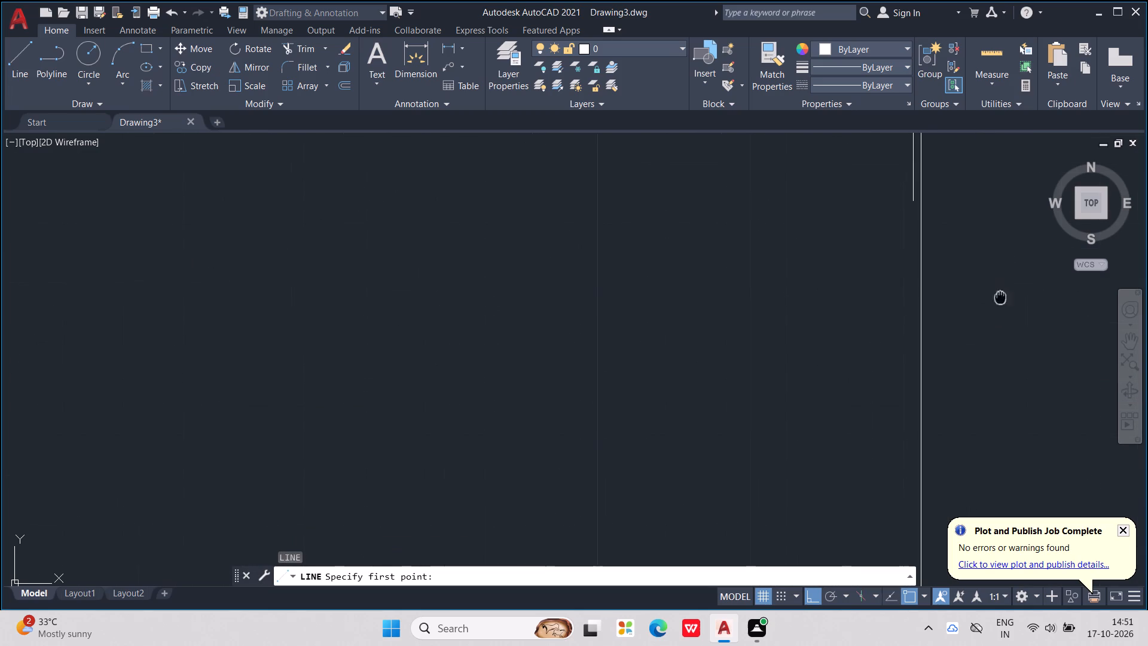
middle_click_drag(997, 326, 995, 373)
scroll(995, 373, "down", 1)
left_click(944, 310)
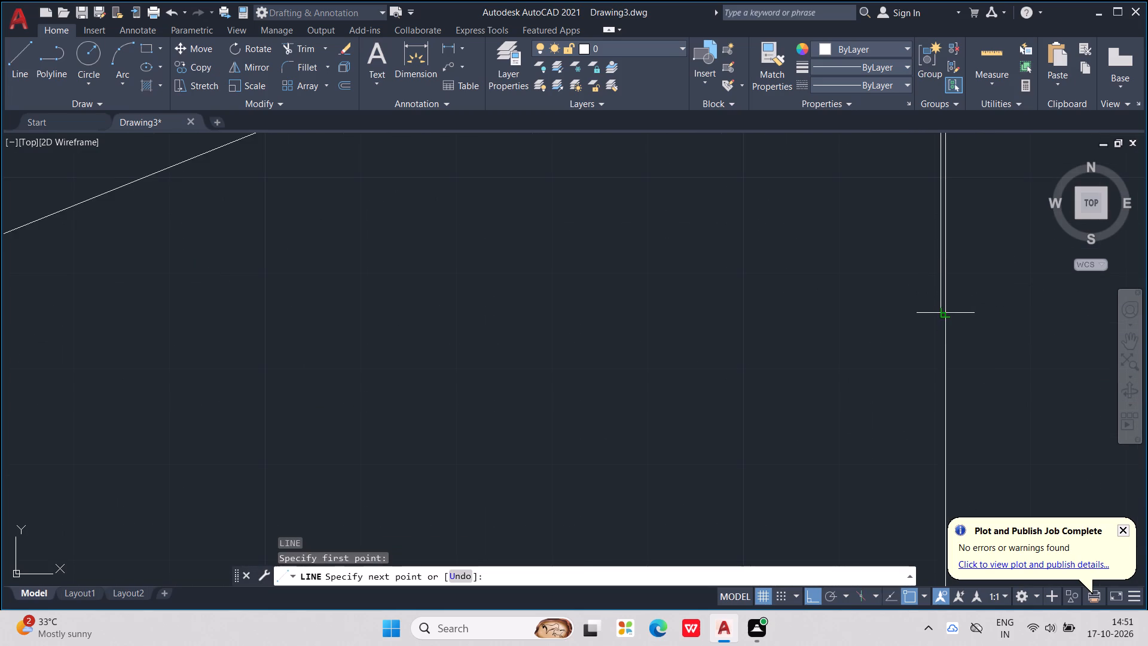
middle_click_drag(933, 432, 981, 329)
scroll(943, 409, "down", 1)
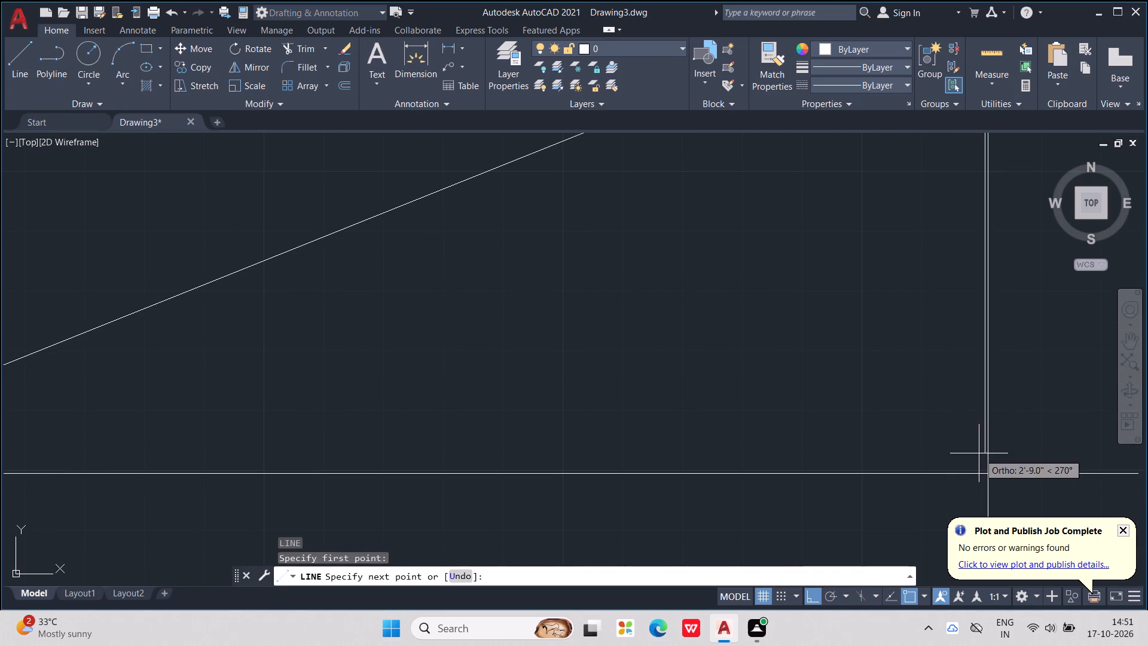
scroll(984, 468, "up", 1)
middle_click_drag(984, 468, 1015, 428)
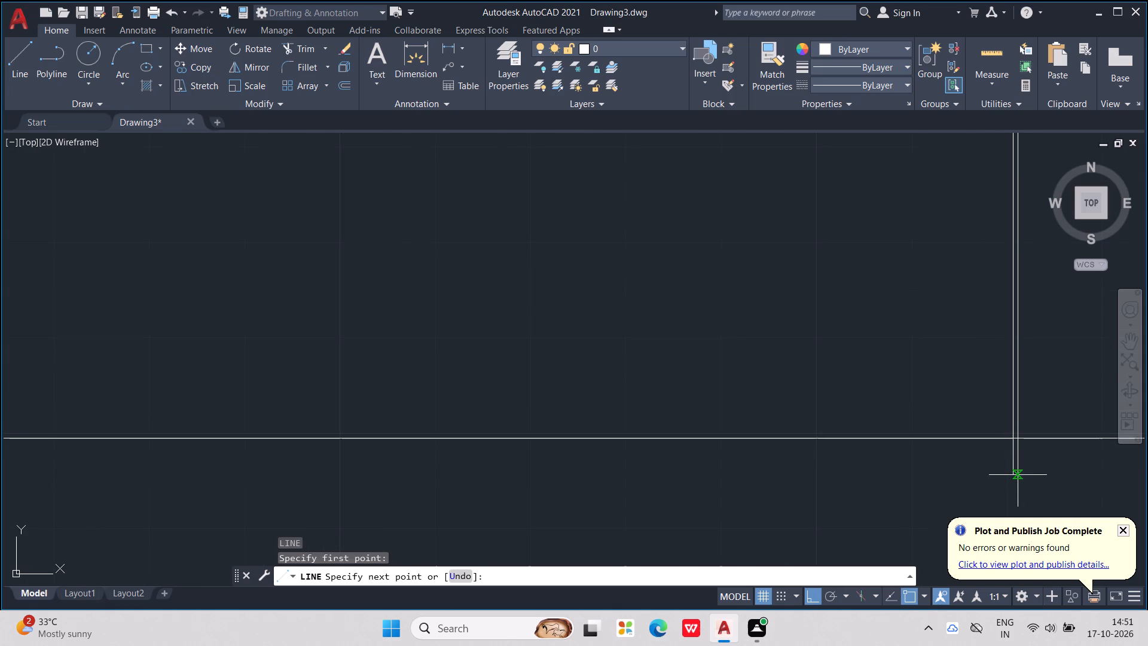
left_click(1018, 476)
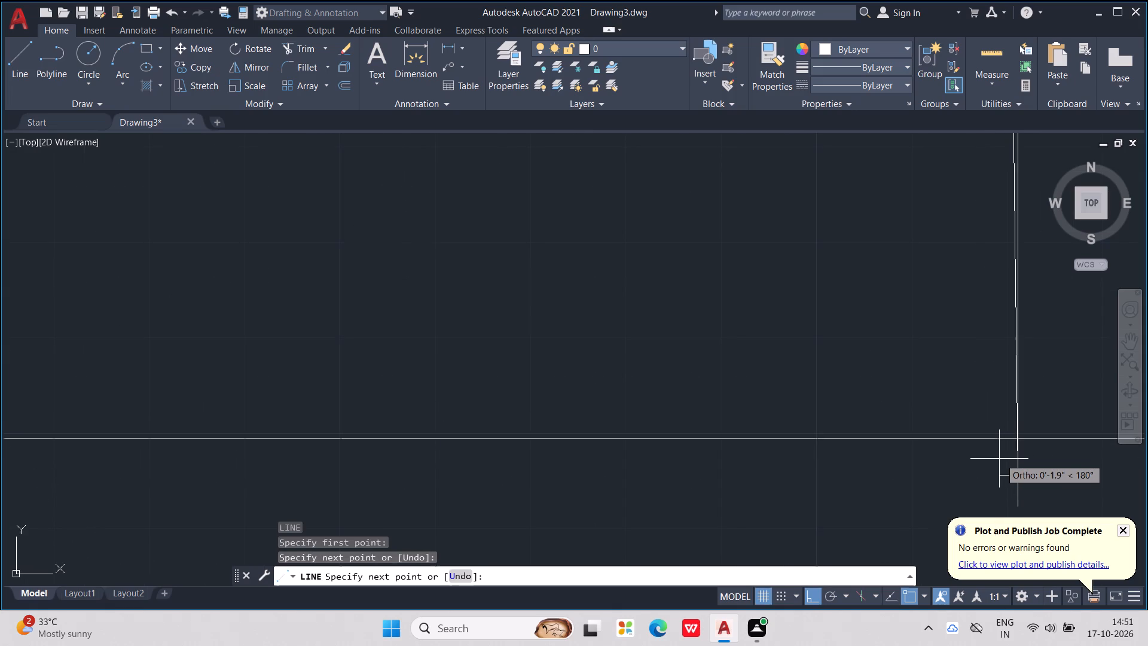
key("ctrl+z")
left_click(1004, 486)
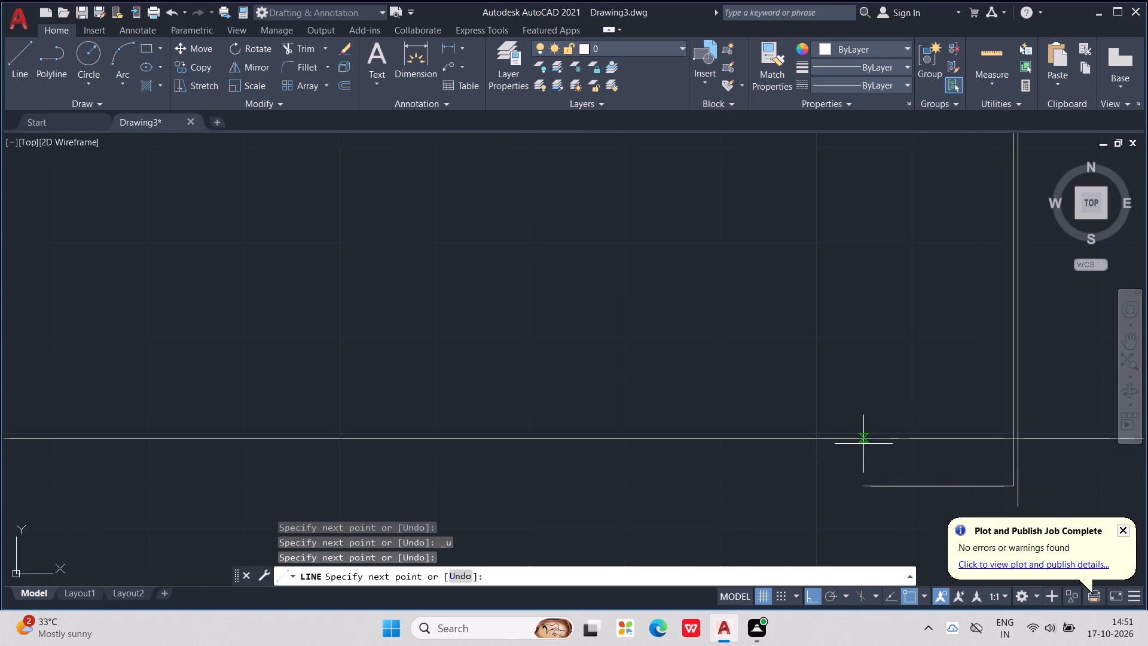
key("Escape")
middle_click_drag(874, 432, 949, 429)
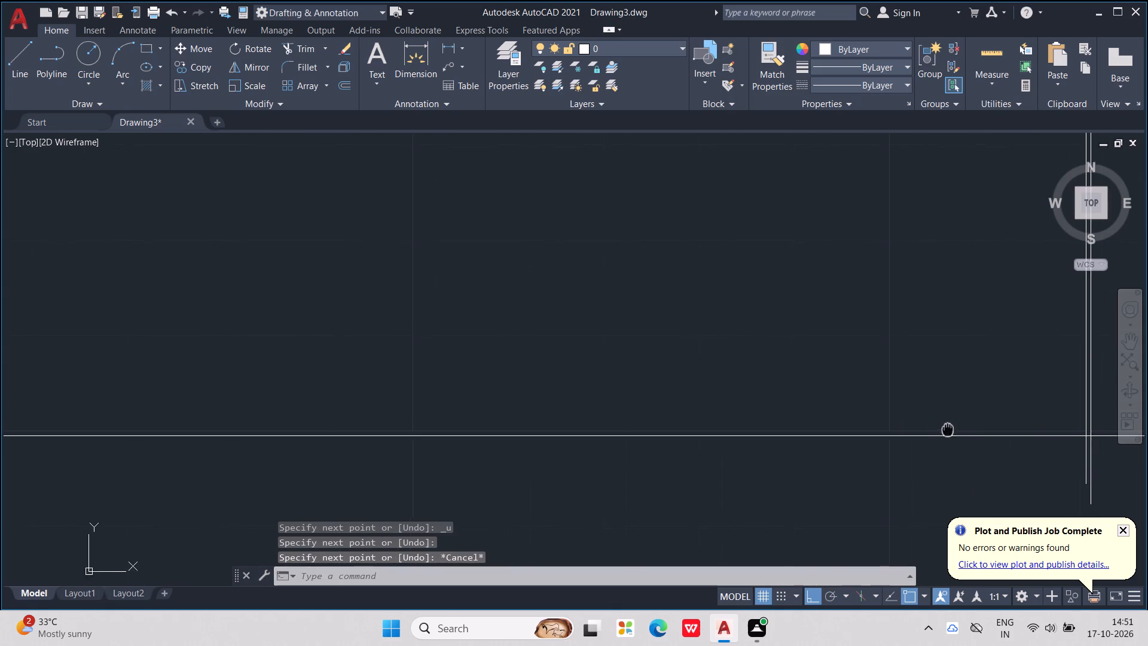
middle_click_drag(949, 429, 948, 429)
key("Escape")
Erase the diagonal line running from the entrance outline's lower-right corner to the outer right boundary.
scroll(920, 427, "down", 6)
middle_click_drag(883, 423, 921, 446)
scroll(835, 441, "up", 2)
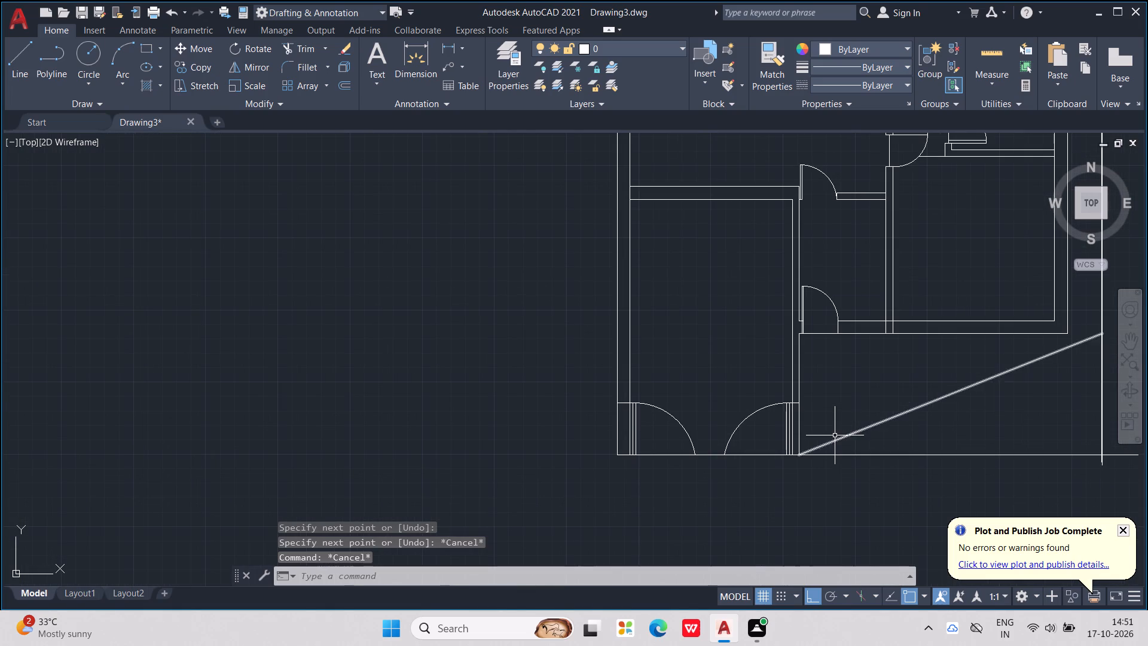
left_click(847, 437)
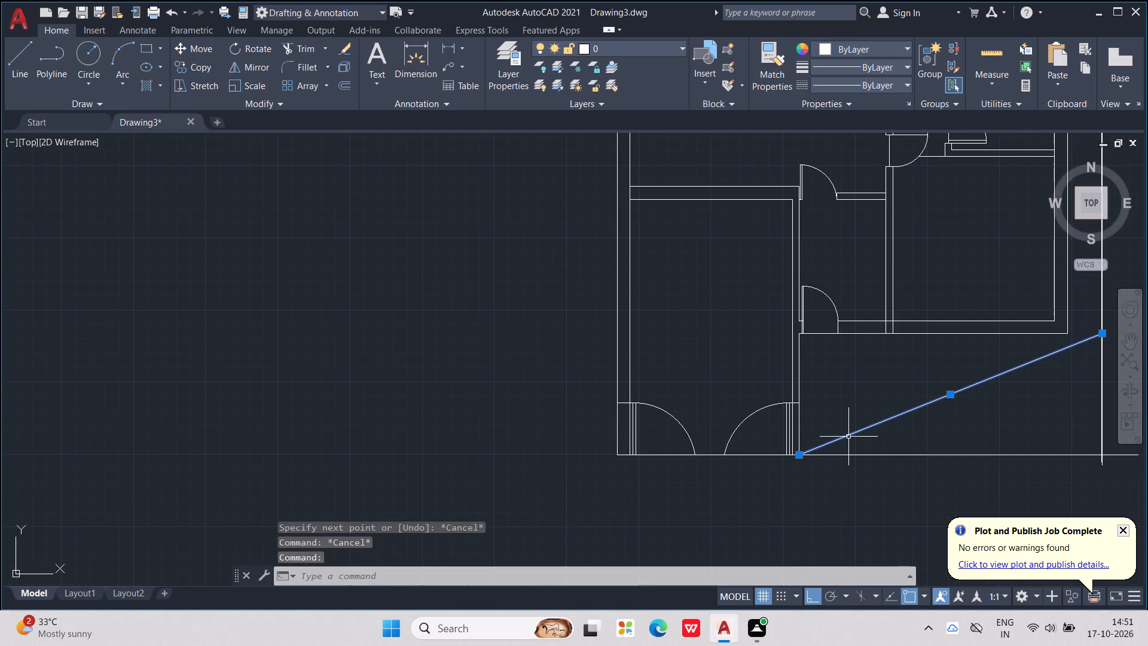
key("Delete")
scroll(877, 418, "down", 2)
scroll(876, 419, "up", 3)
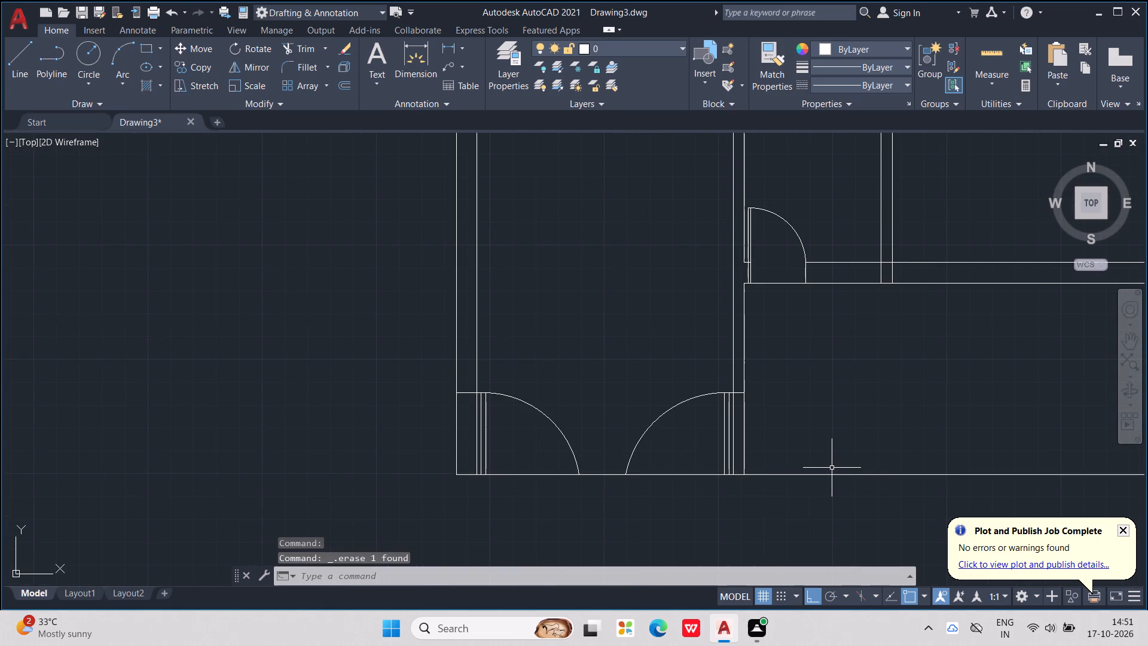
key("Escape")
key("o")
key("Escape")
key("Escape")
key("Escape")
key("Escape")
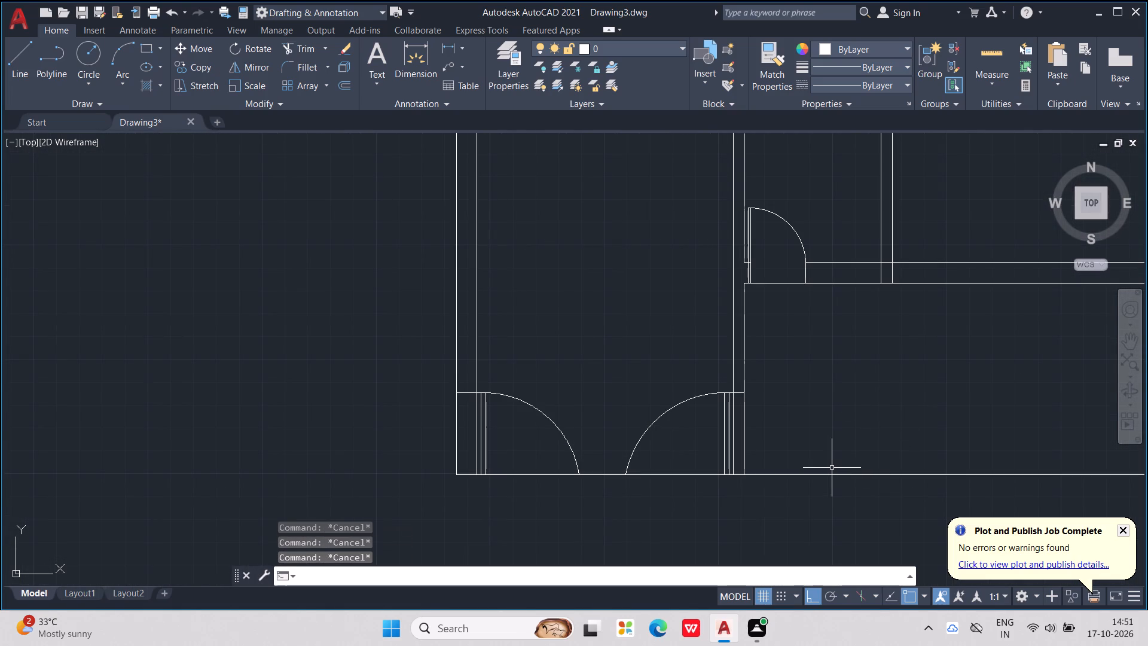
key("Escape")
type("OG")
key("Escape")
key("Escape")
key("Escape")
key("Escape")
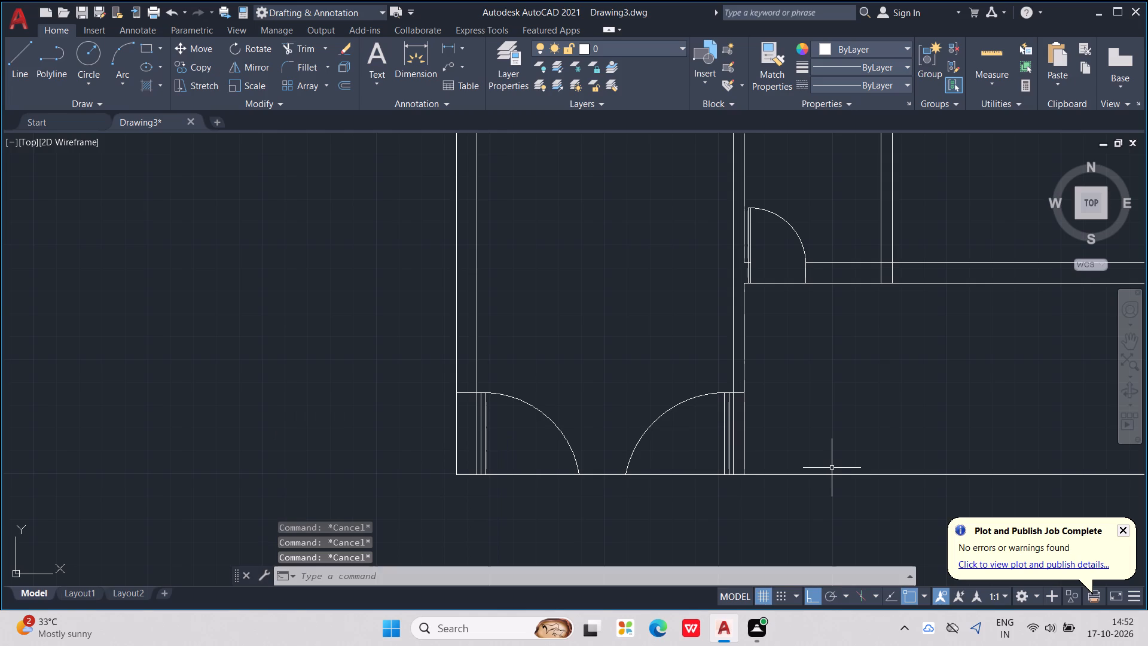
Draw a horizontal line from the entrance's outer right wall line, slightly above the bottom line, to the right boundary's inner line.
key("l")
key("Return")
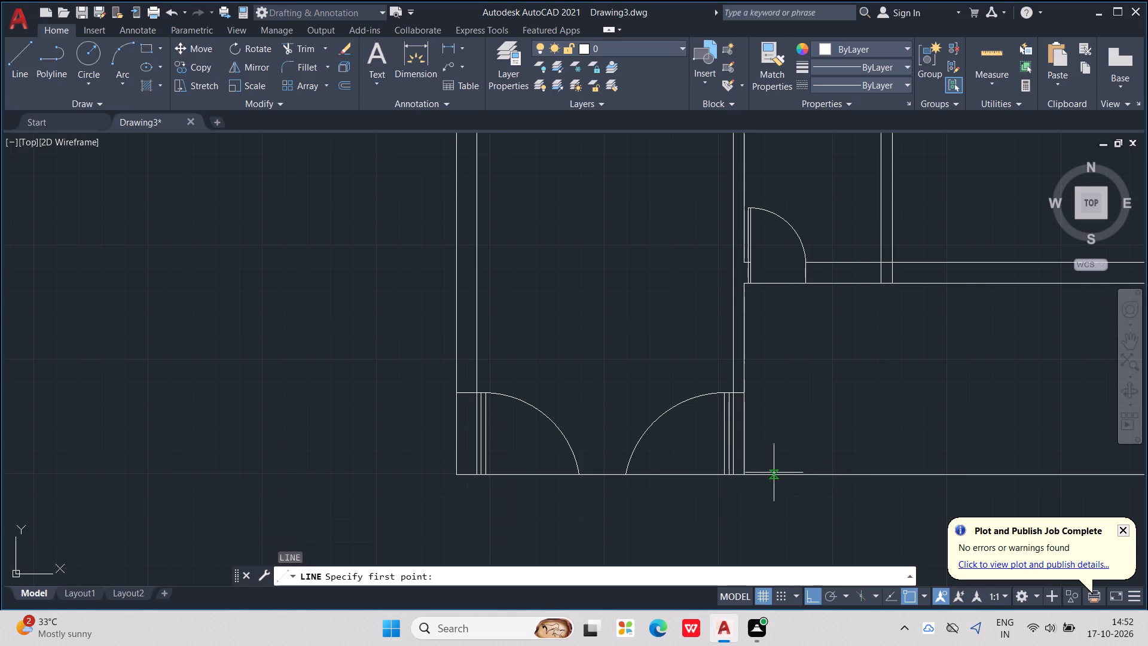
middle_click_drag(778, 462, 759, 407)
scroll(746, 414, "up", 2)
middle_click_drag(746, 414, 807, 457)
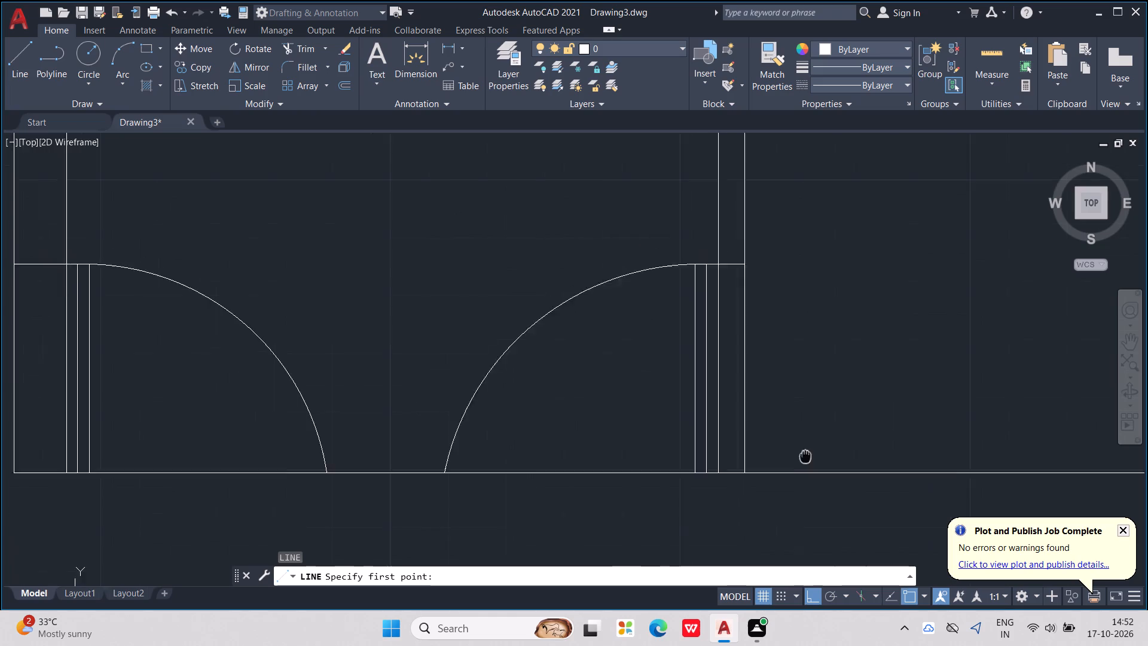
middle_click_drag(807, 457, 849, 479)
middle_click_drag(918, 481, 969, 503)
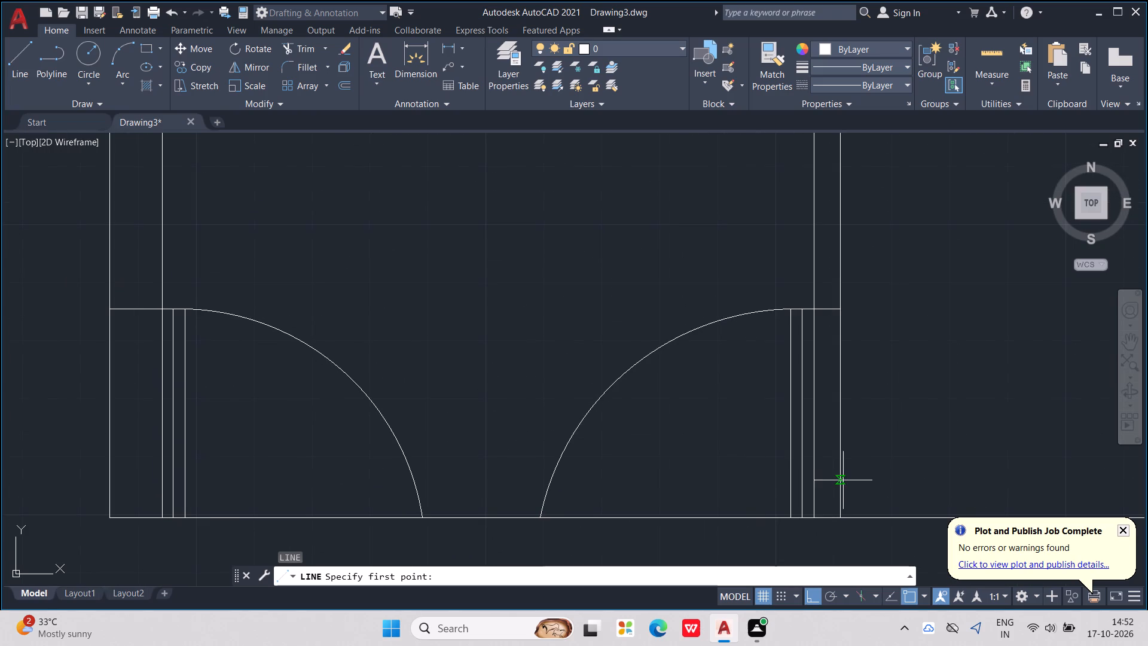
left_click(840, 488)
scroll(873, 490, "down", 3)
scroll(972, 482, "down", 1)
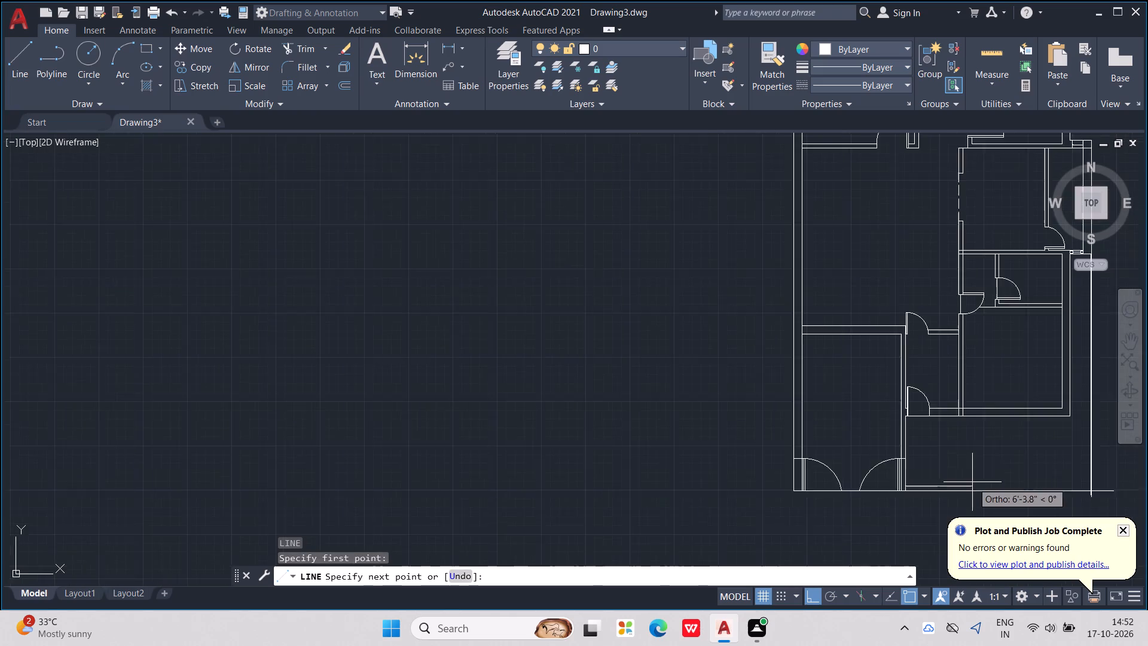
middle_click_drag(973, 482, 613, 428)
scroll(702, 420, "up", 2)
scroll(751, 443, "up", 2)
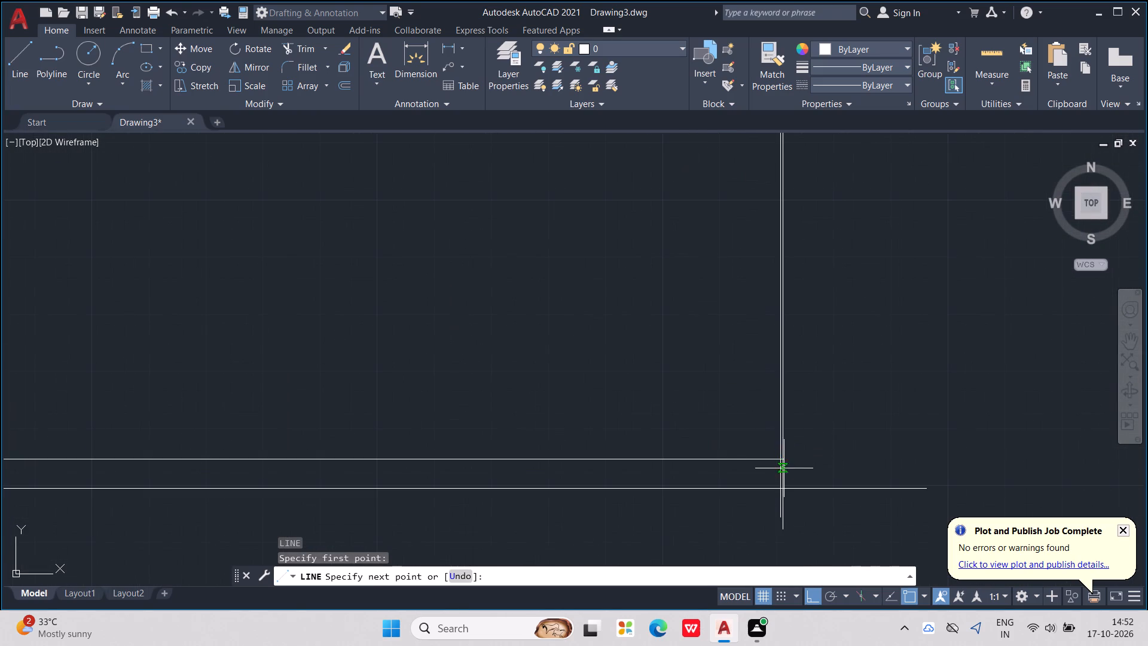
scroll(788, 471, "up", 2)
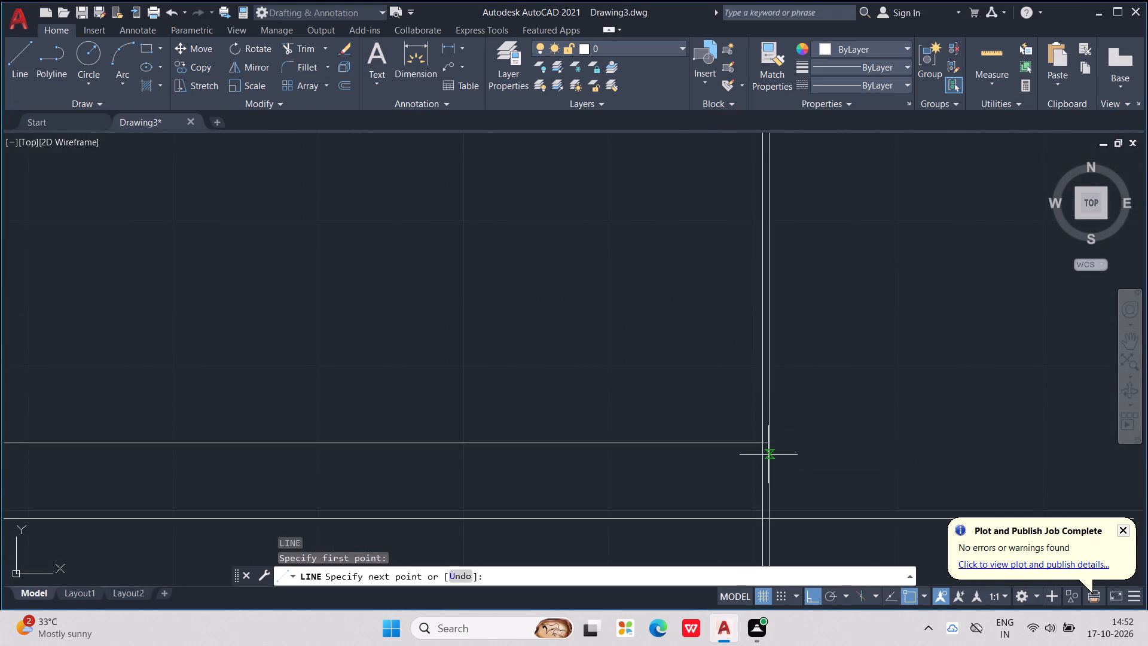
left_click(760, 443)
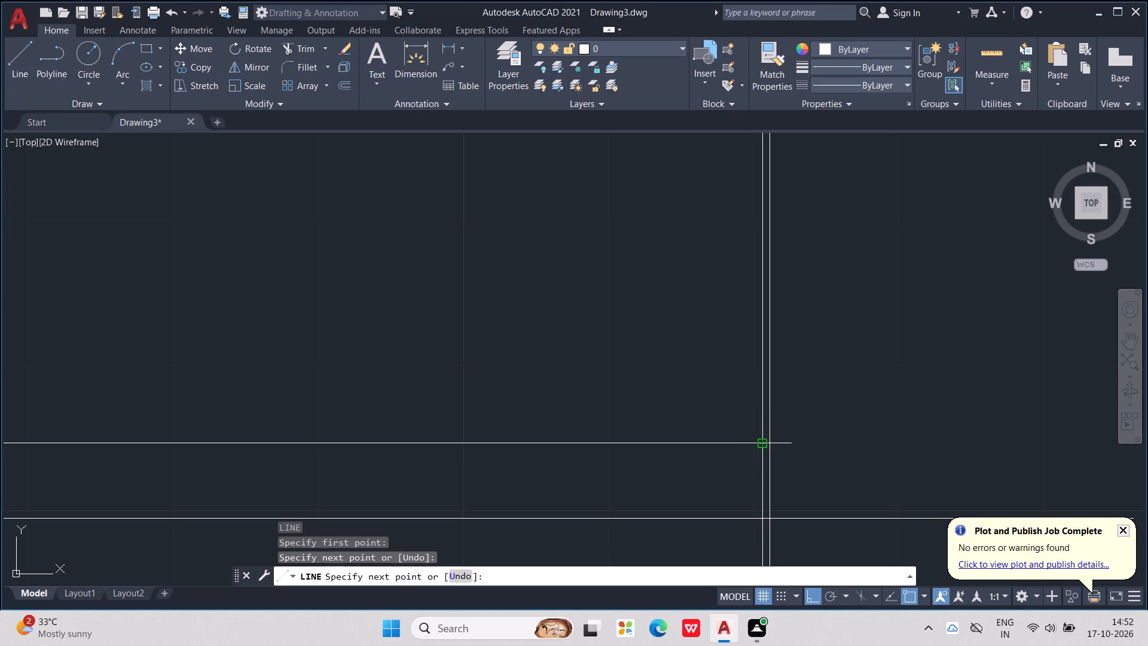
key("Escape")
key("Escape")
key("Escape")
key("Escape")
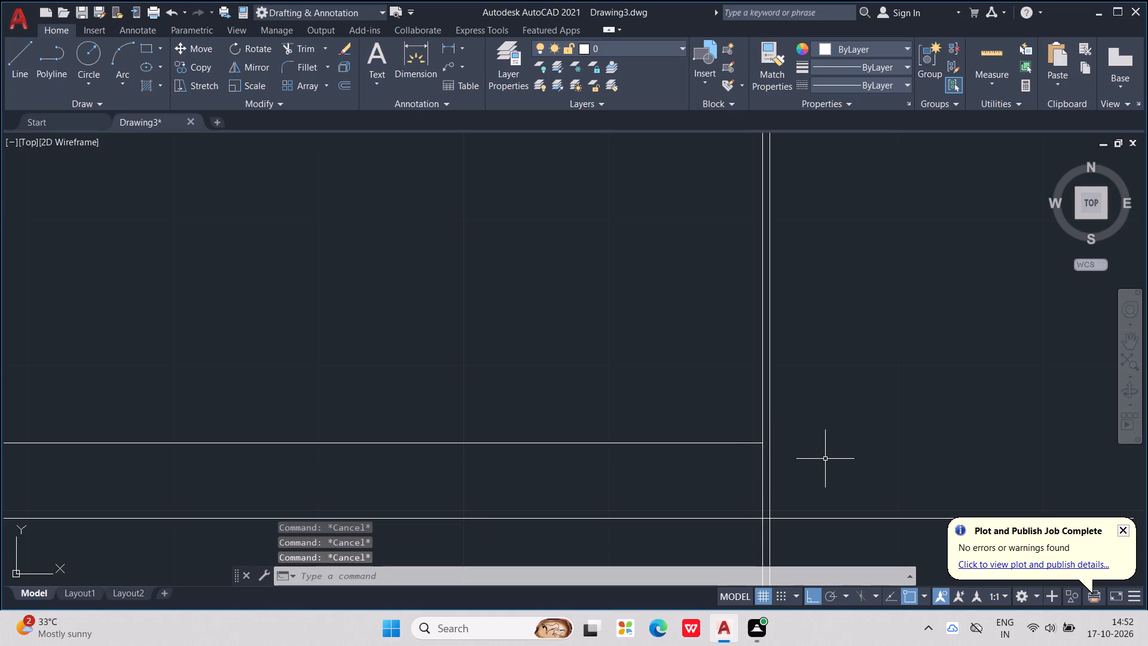
Trim the ends of the bottom and right boundary lines that overshoot the plan's lower-right corner.
key("t")
key("r")
key("Return")
left_click_drag(830, 444, 831, 535)
middle_click_drag(834, 525, 833, 454)
left_click_drag(825, 459, 737, 495)
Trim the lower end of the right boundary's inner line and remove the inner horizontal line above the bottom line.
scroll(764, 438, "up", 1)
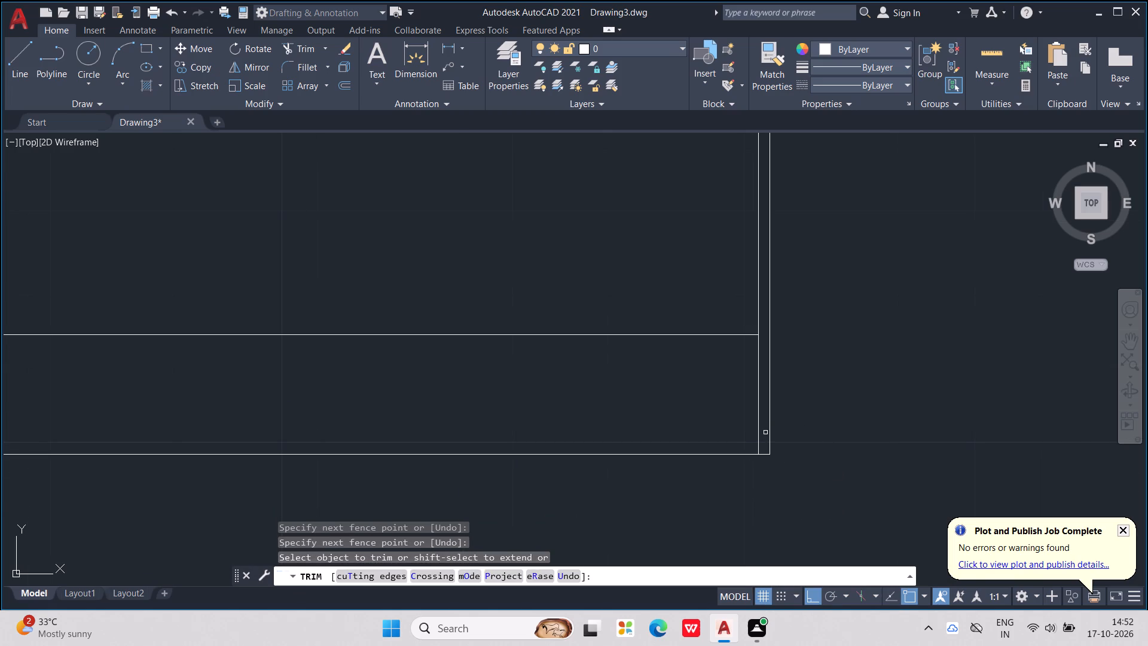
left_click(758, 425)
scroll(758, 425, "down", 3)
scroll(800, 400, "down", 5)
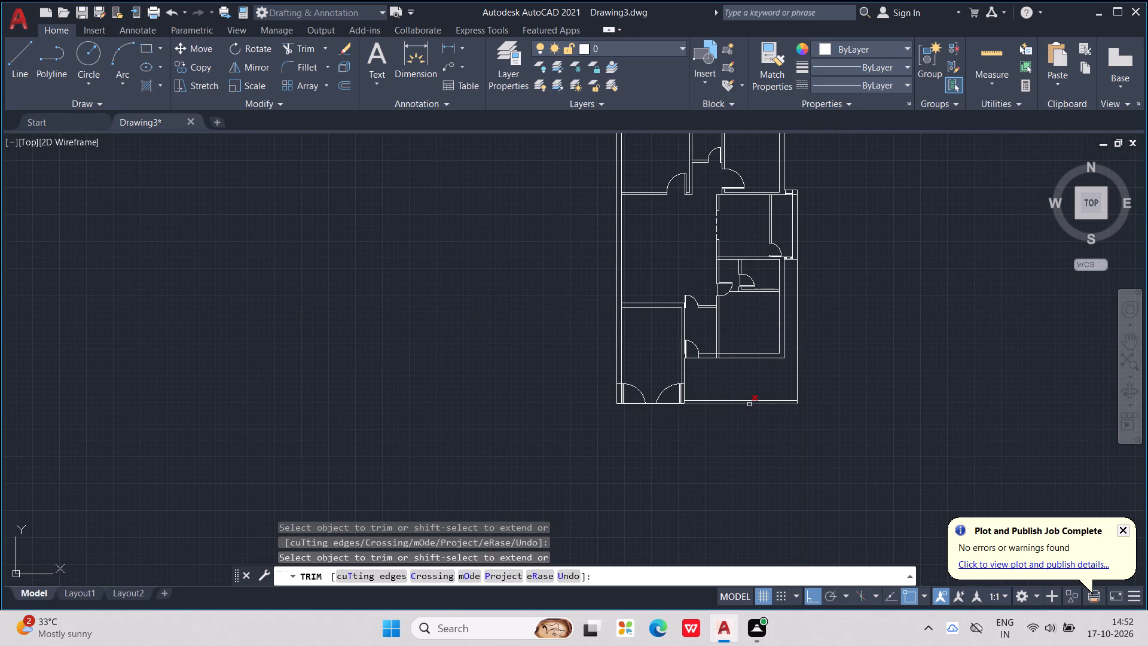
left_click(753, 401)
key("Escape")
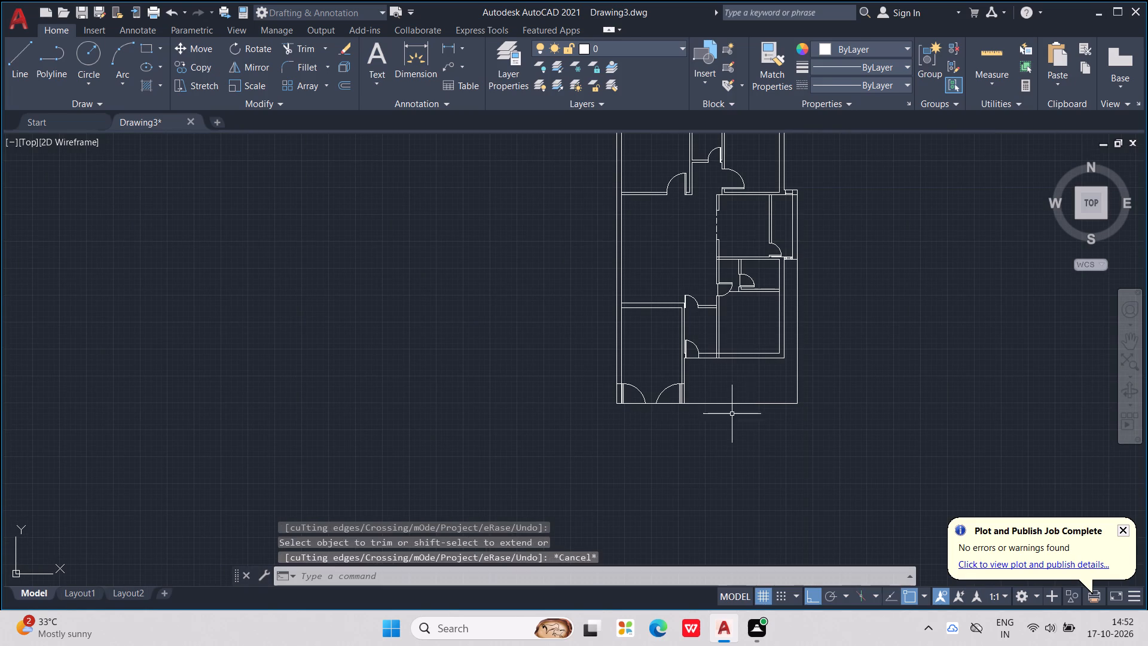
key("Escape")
Draw an inner line just above the bottom line, about 17'-5" from the entrance wall, continuing up to the right boundary's inner line end.
scroll(726, 417, "up", 2)
key("Escape")
key("Escape")
key("Escape")
key("l")
key("Return")
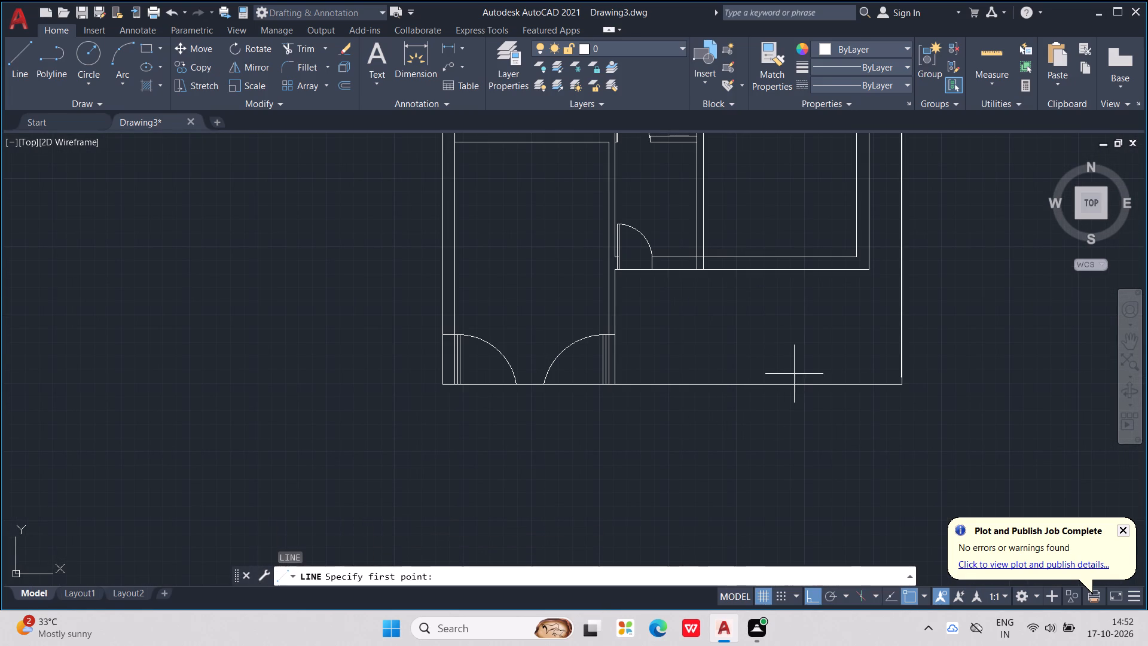
scroll(607, 351, "up", 1)
middle_click_drag(610, 372, 617, 380)
scroll(623, 394, "up", 2)
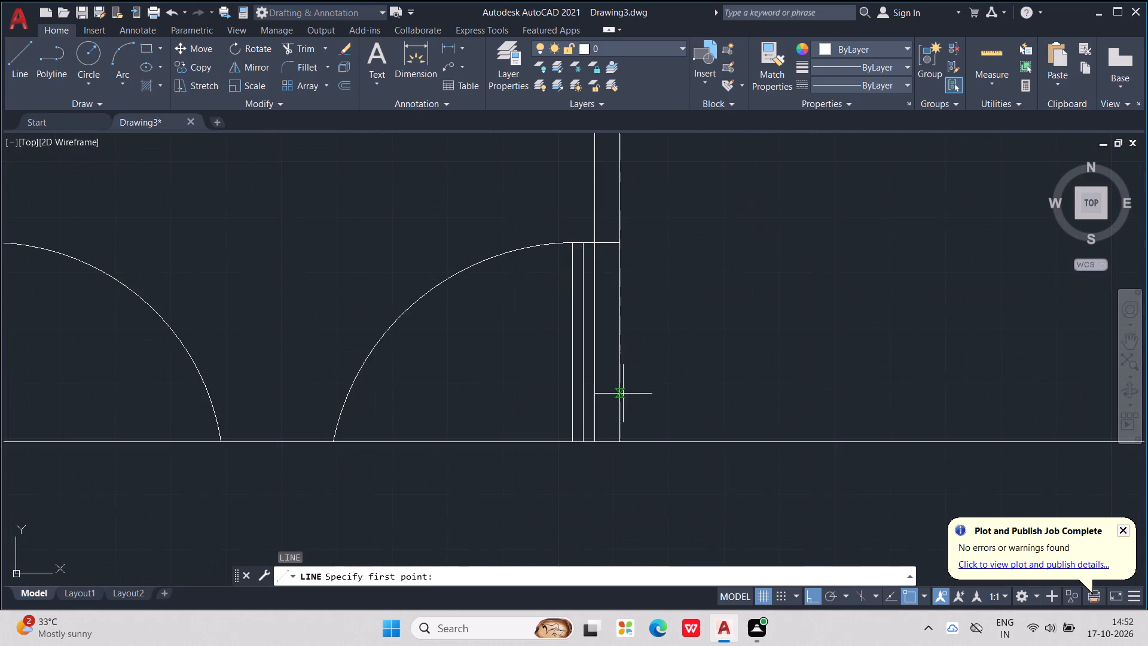
scroll(623, 408, "up", 2)
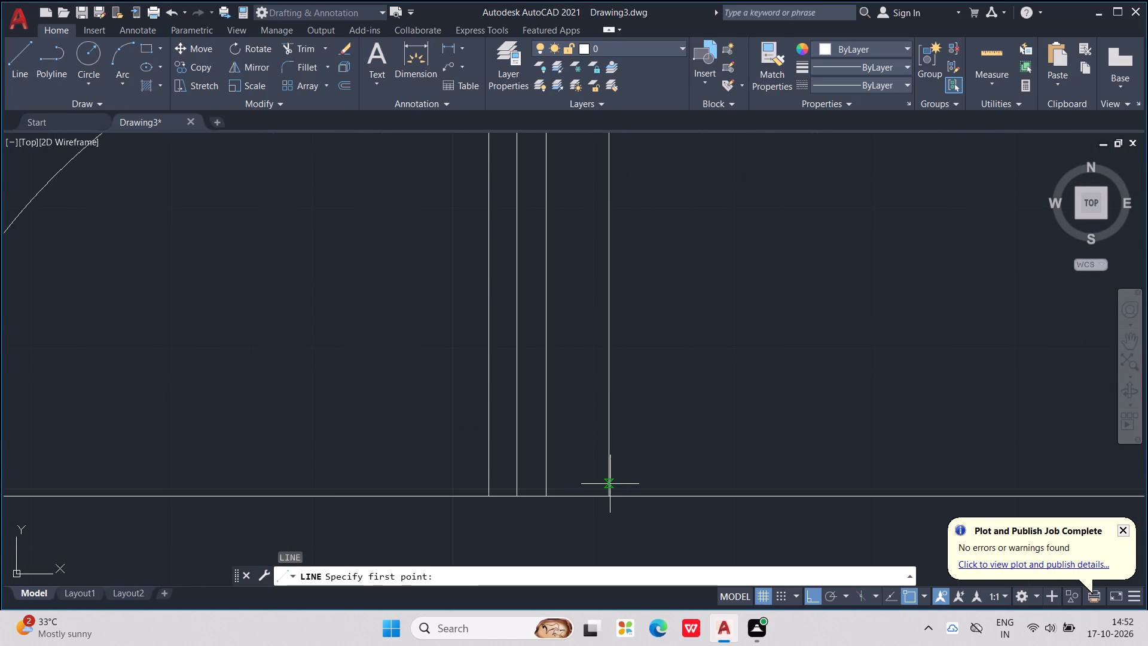
left_click(610, 484)
scroll(753, 481, "down", 2)
scroll(804, 472, "down", 2)
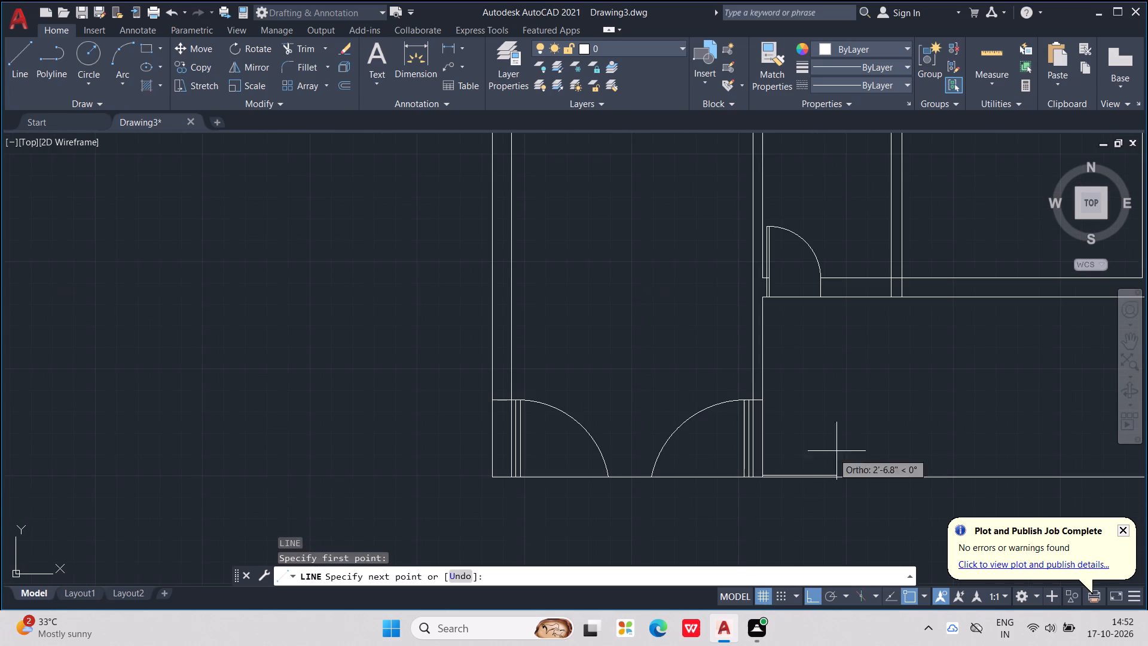
middle_click_drag(853, 446, 645, 437)
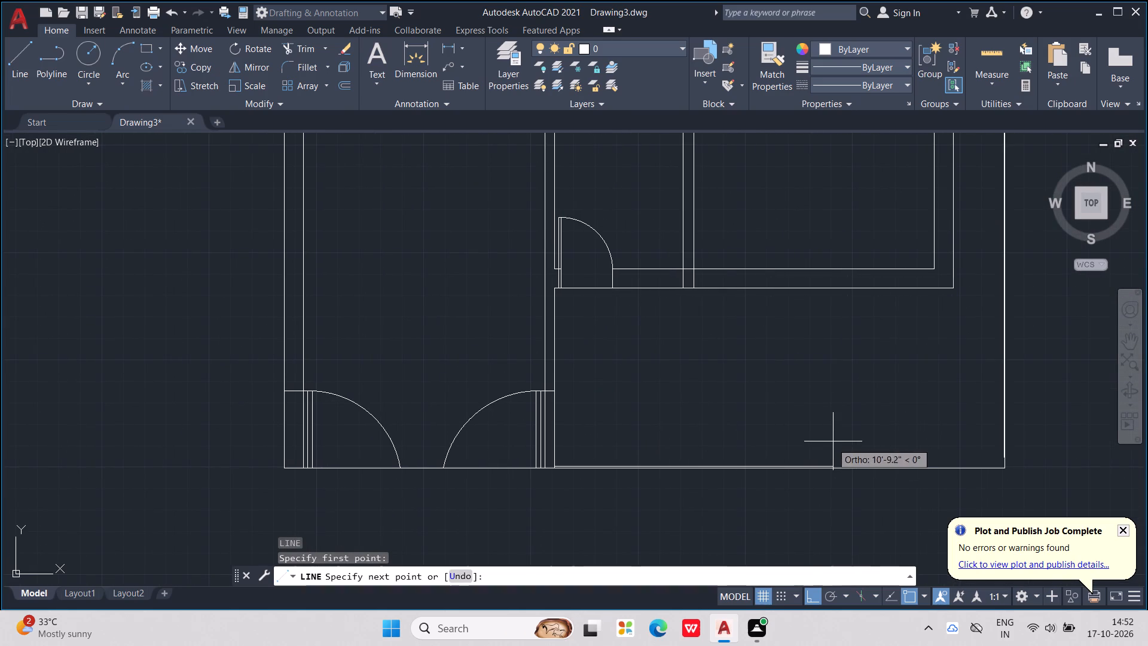
scroll(945, 459, "up", 1)
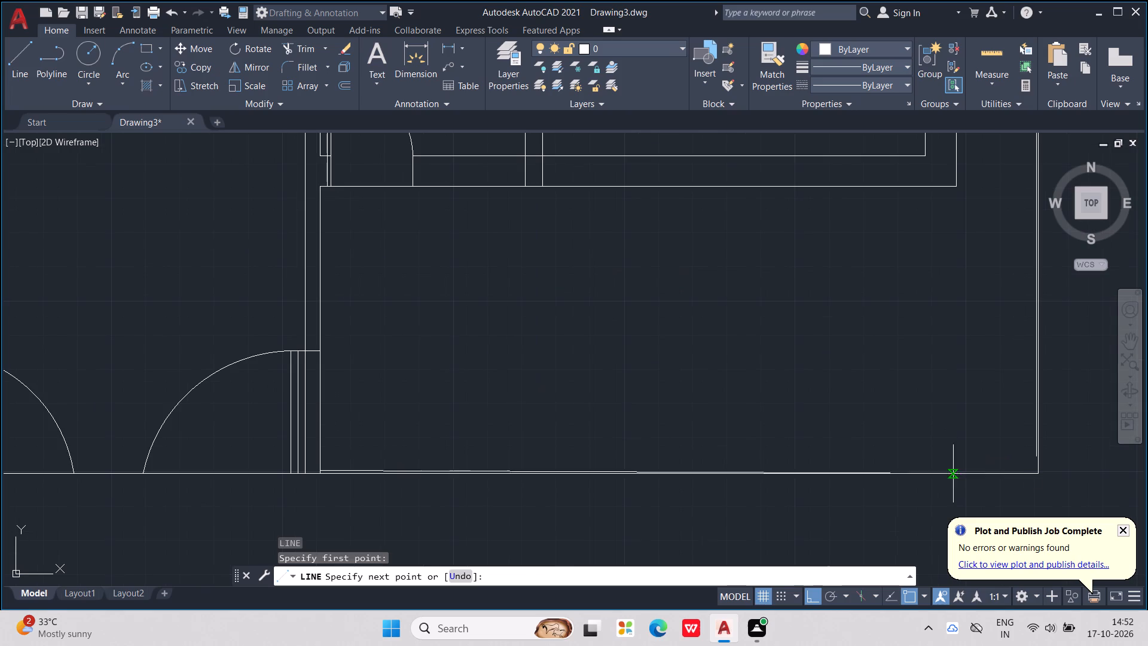
scroll(1013, 467, "up", 1)
middle_click_drag(1013, 467, 962, 418)
scroll(967, 419, "up", 3)
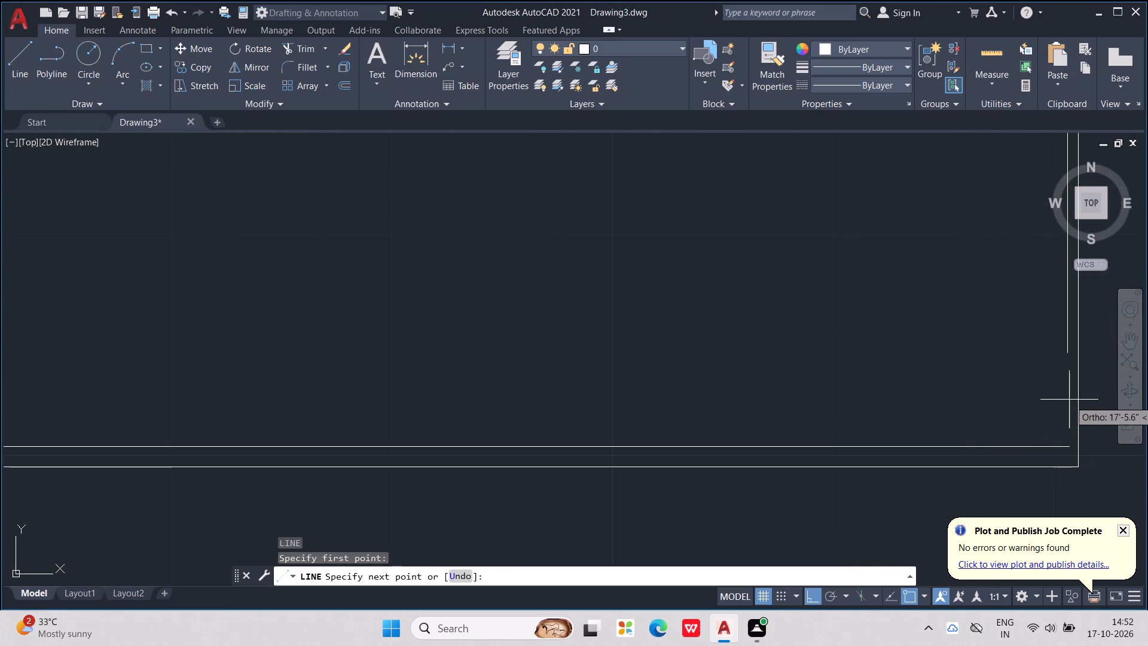
left_click(1072, 445)
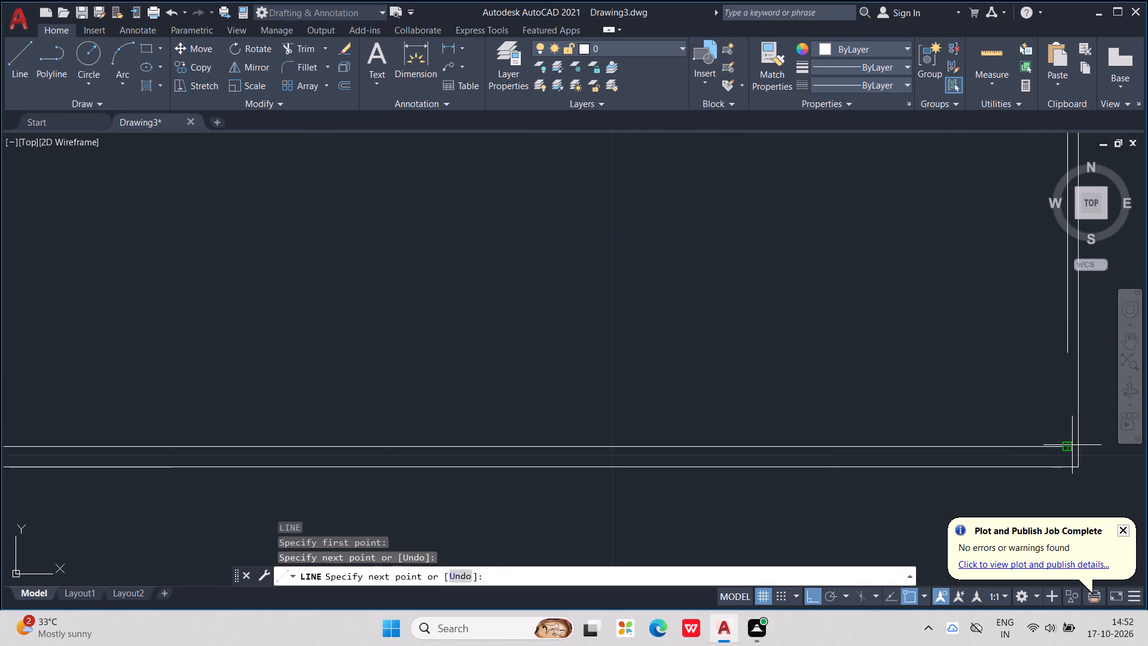
left_click(1071, 351)
scroll(1071, 350, "down", 3)
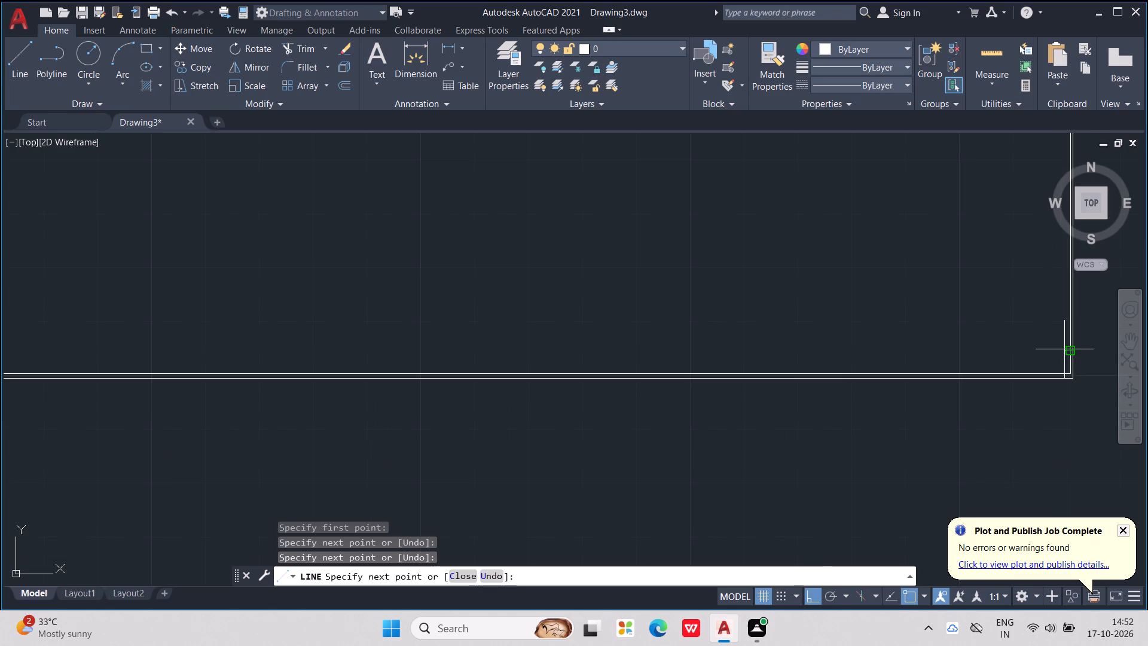
key("Escape")
Examine the whole floor plan, from the top rooms down to the entrance doors and the extended outer boundary.
scroll(1002, 337, "down", 3)
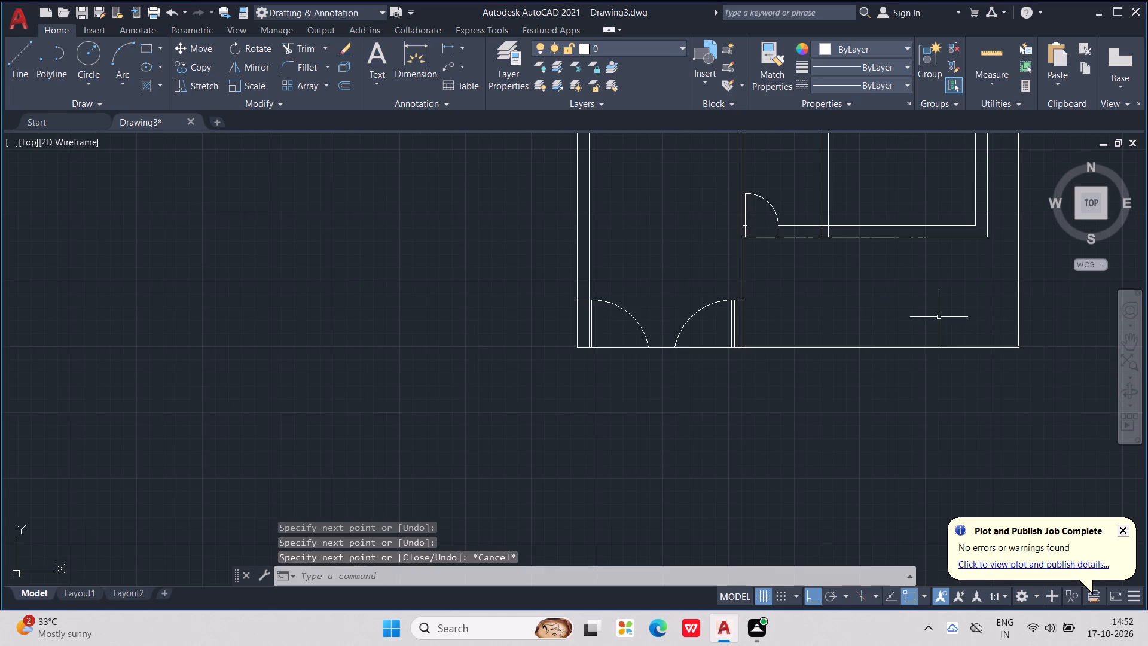
scroll(938, 317, "down", 1)
middle_click_drag(939, 319, 917, 441)
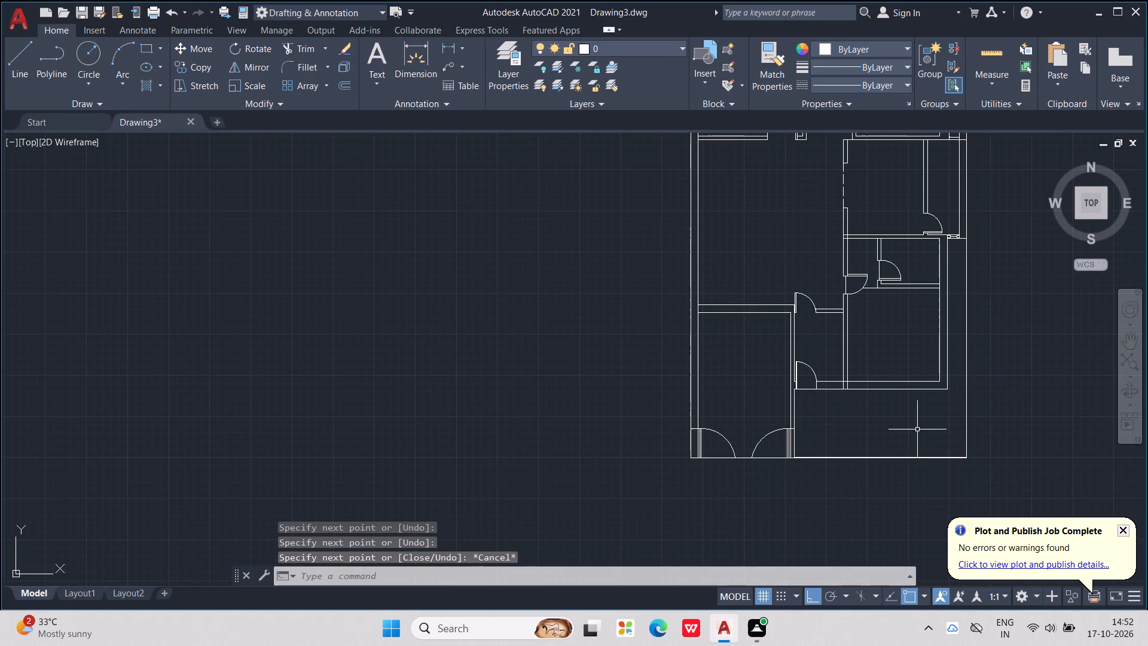
middle_click_drag(934, 371, 941, 416)
scroll(936, 384, "down", 1)
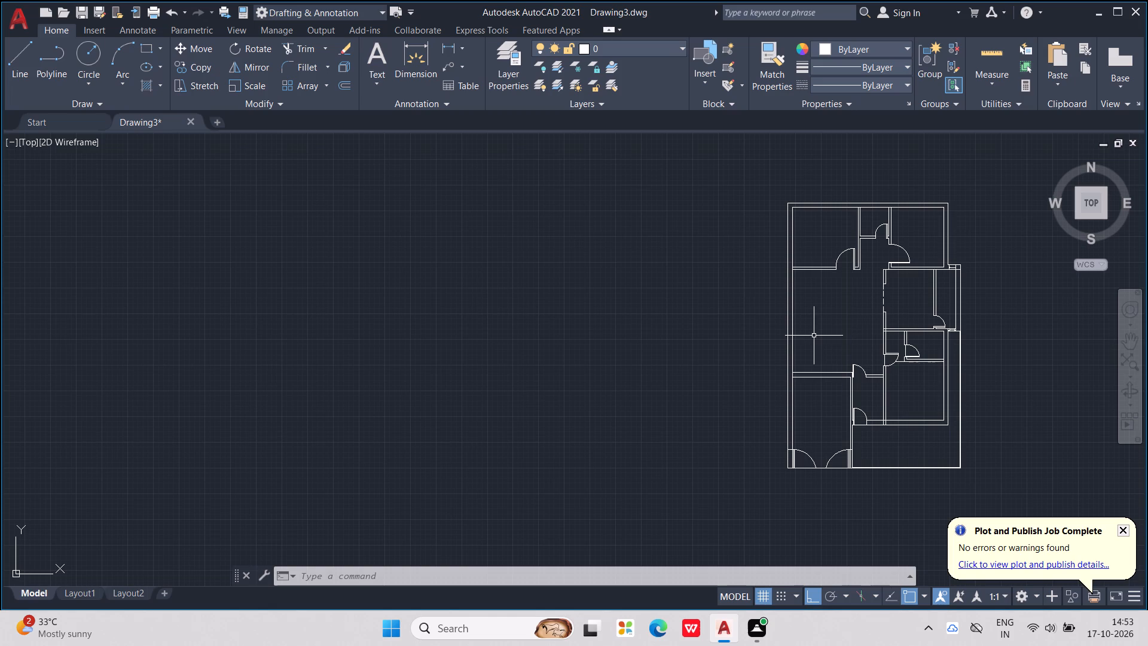
middle_click_drag(753, 346, 721, 348)
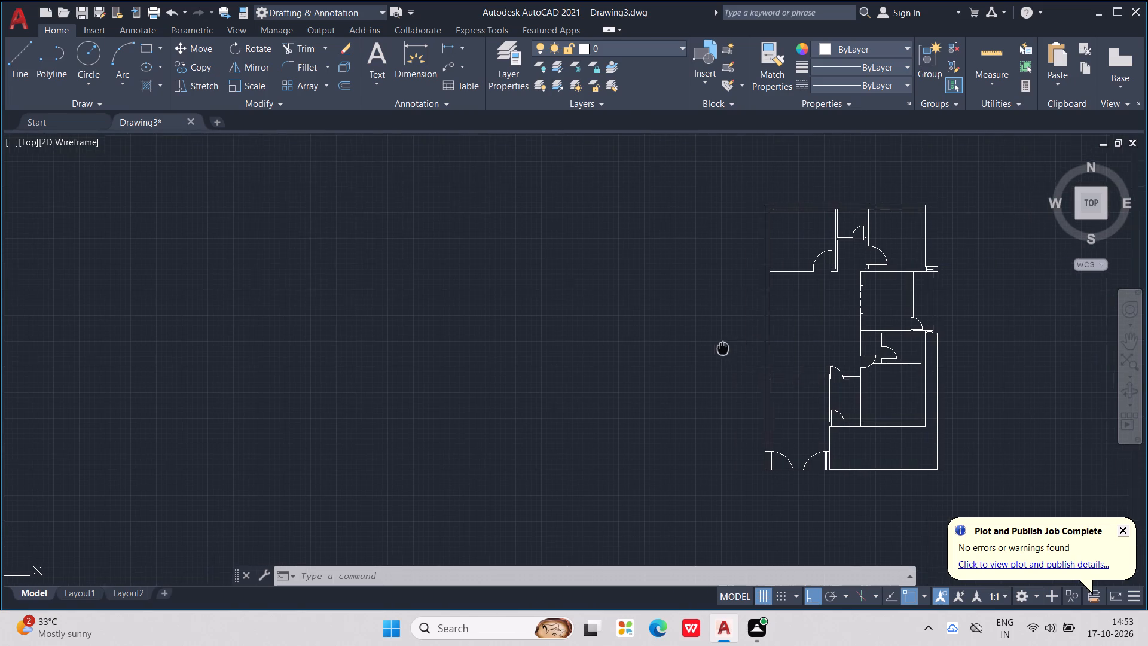
middle_click_drag(721, 348, 611, 380)
scroll(674, 357, "up", 1)
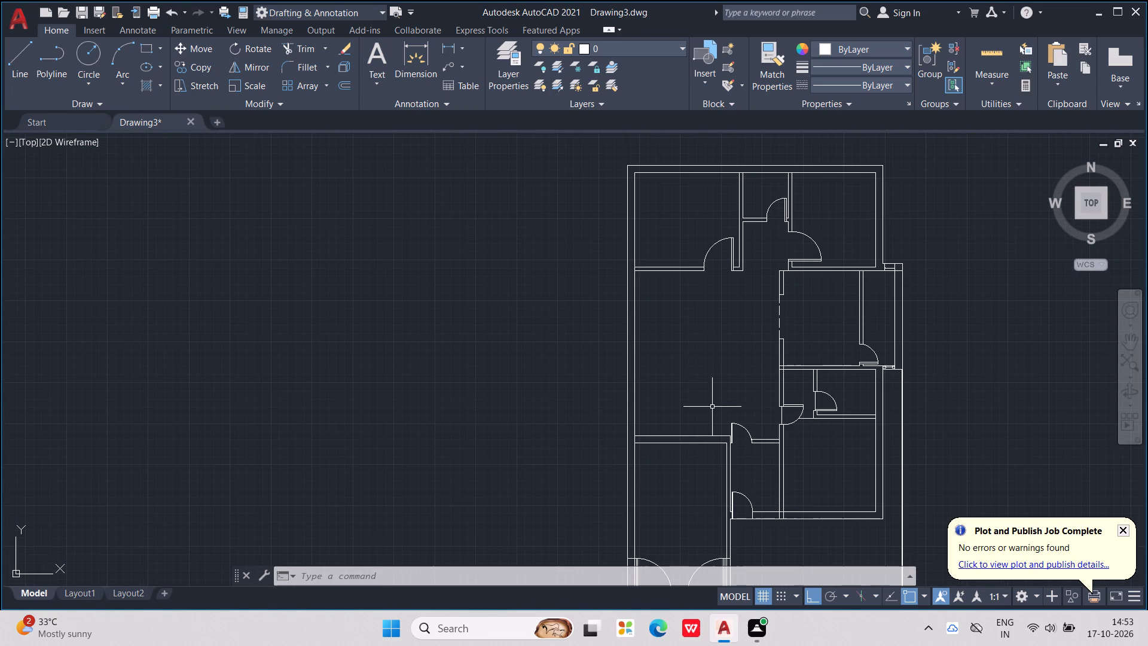
middle_click_drag(717, 434, 728, 321)
Draw a rectangular outline about 1'-5" by 3'-11" in the passage between the two doors, against its right wall.
key("Escape")
key("Escape")
key("Escape")
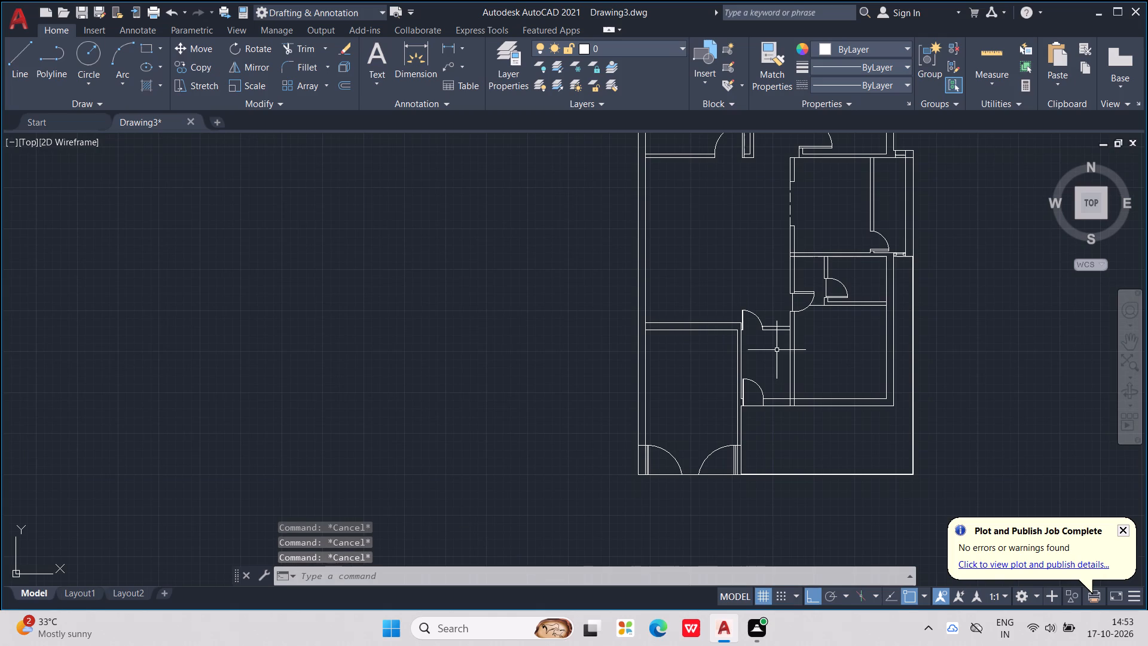
key("l")
key("Return")
scroll(813, 352, "up", 2)
middle_click_drag(807, 342, 848, 378)
scroll(848, 378, "down", 1)
scroll(781, 372, "up", 1)
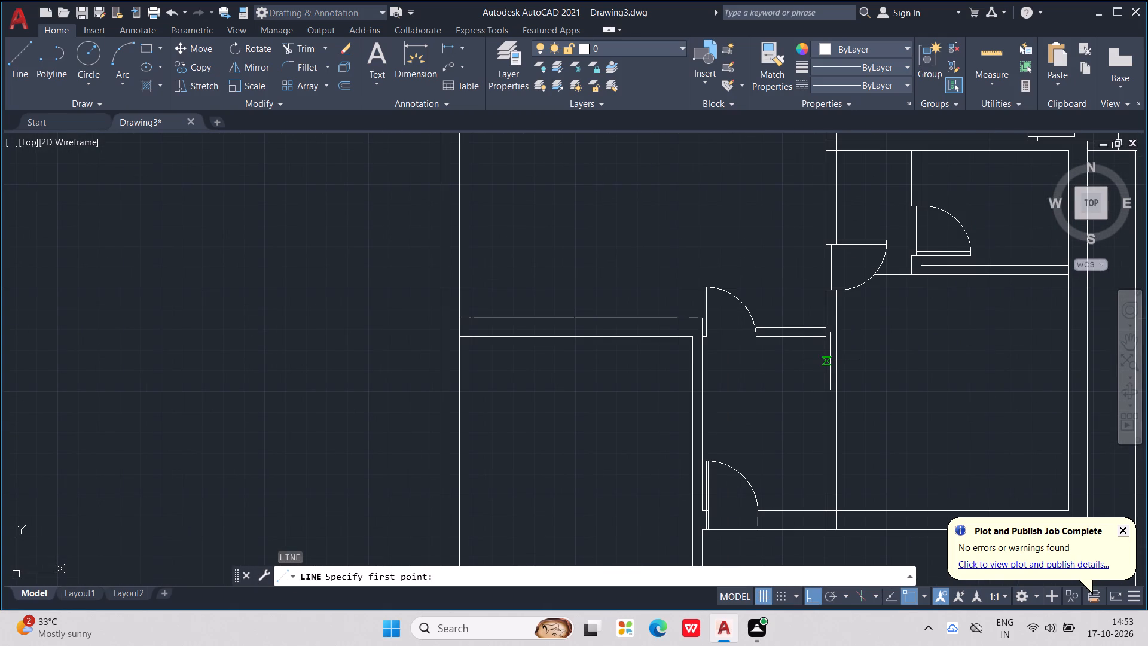
scroll(830, 361, "up", 1)
left_click(824, 381)
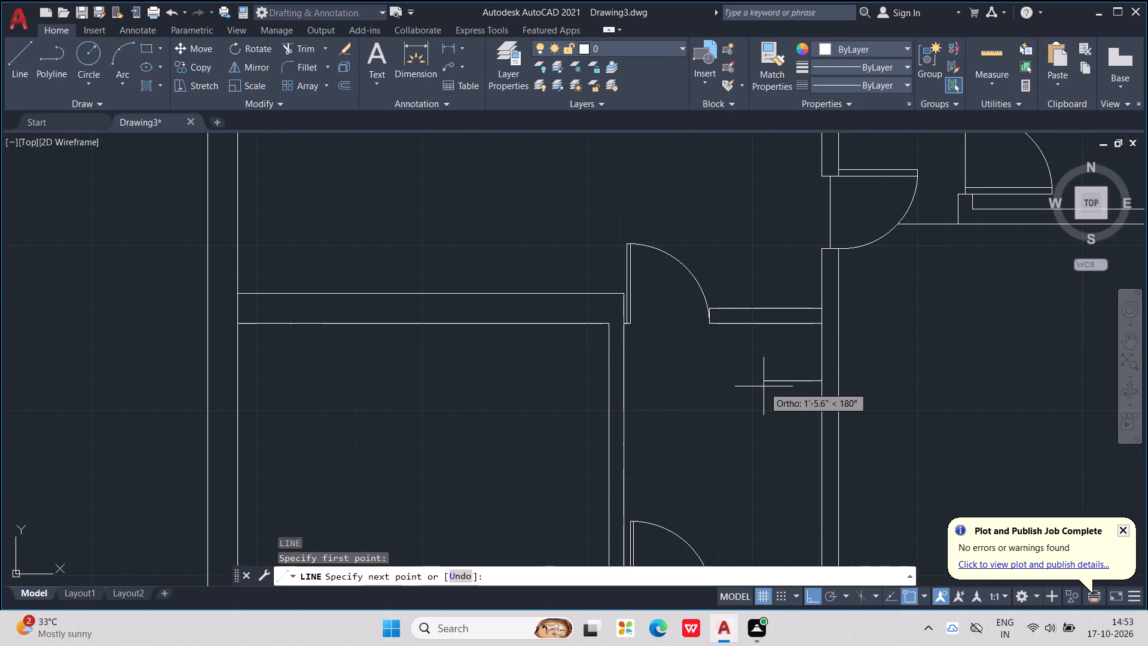
middle_click_drag(763, 376, 756, 337)
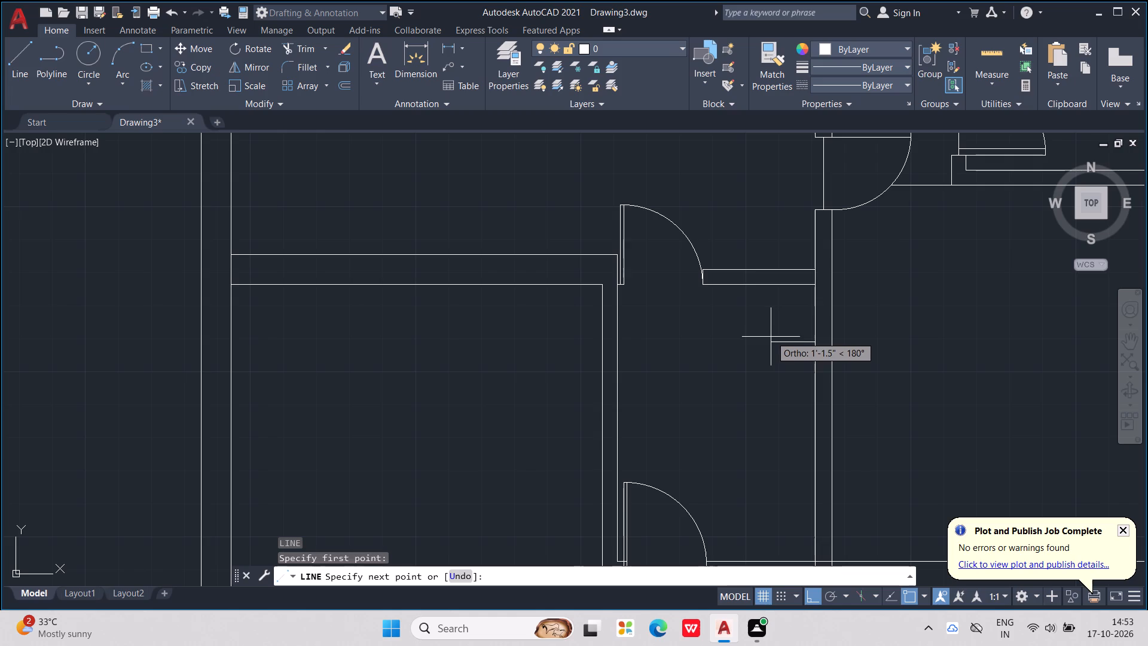
left_click(758, 336)
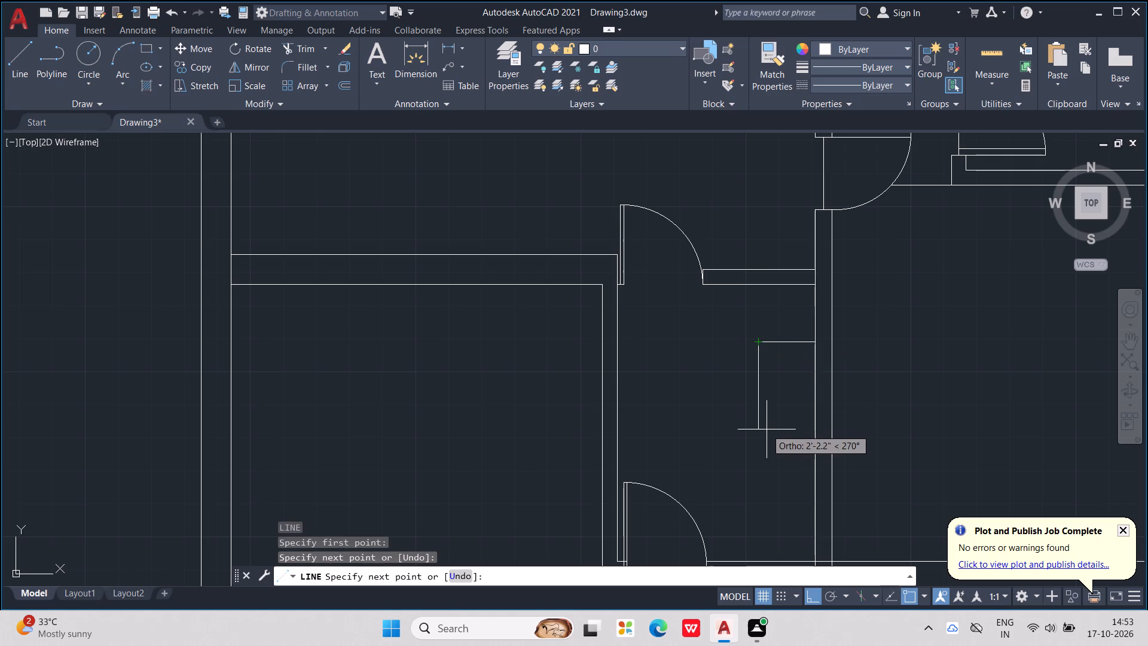
middle_click_drag(767, 429, 768, 342)
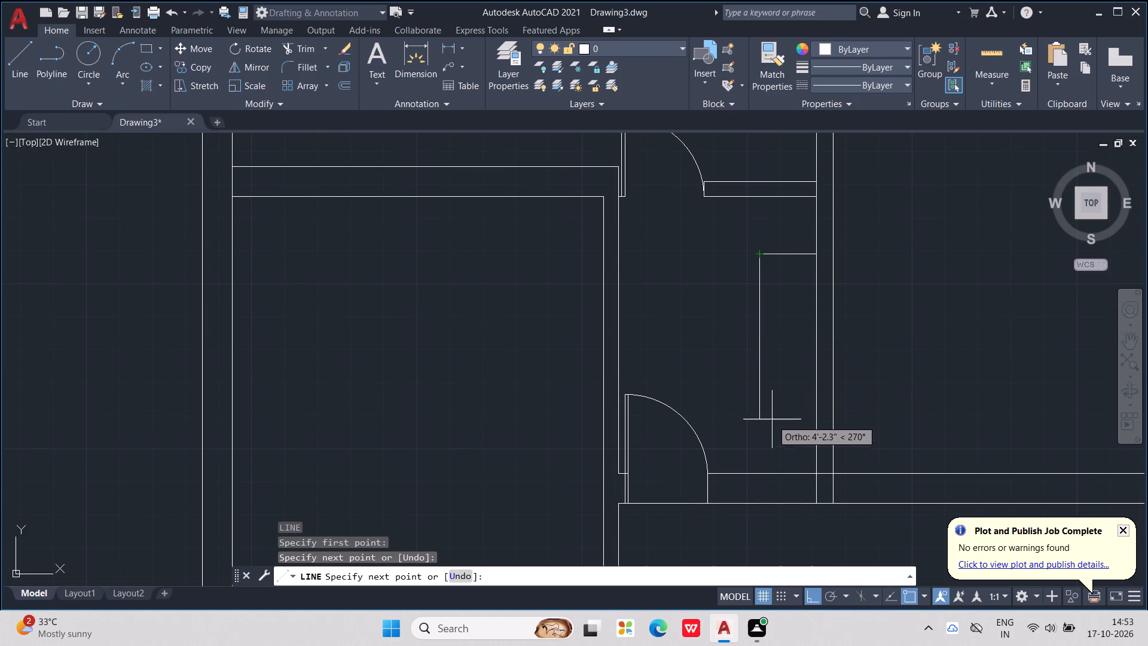
left_click(768, 410)
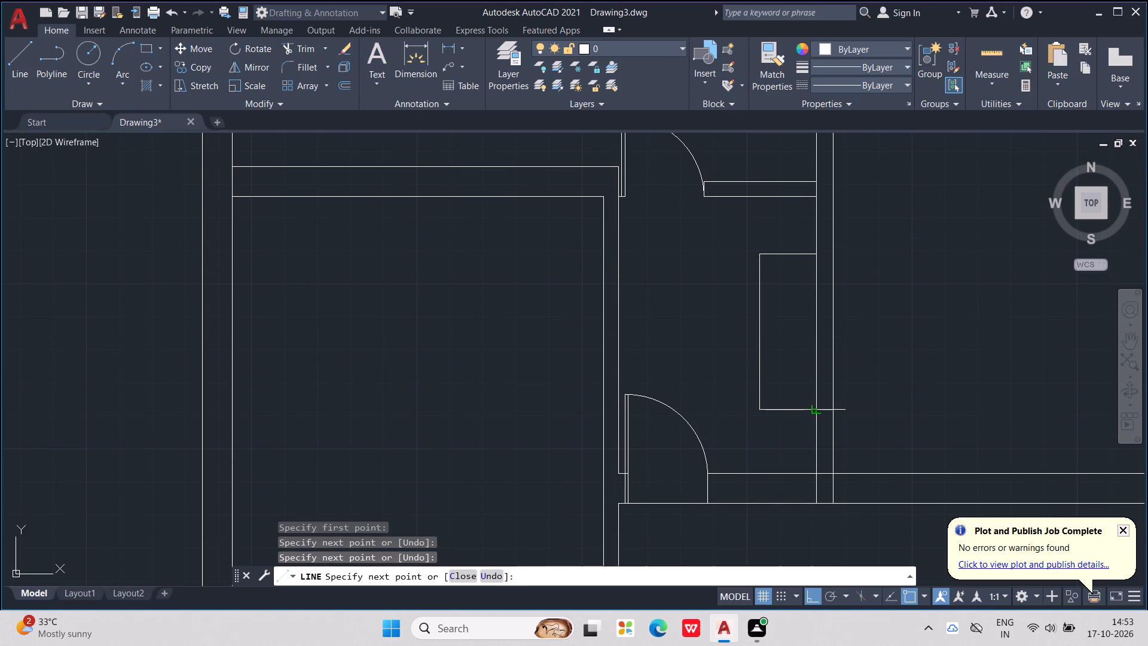
left_click(813, 406)
scroll(813, 406, "down", 2)
key("Escape")
key("Escape")
scroll(810, 394, "down", 3)
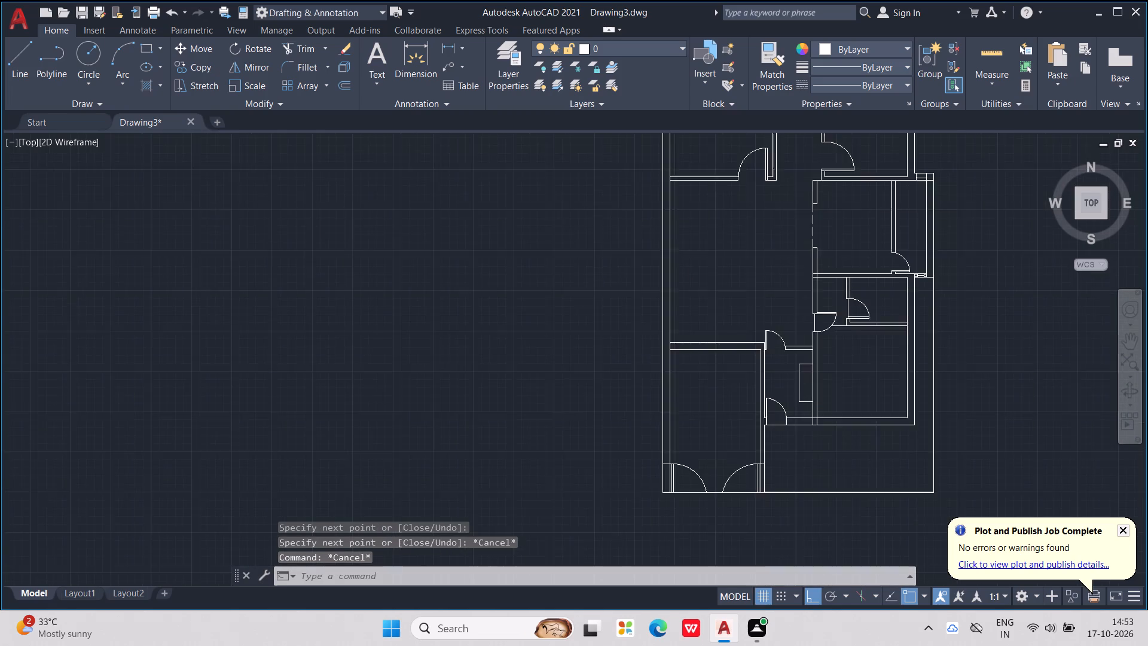
Trim away the short horizontal line segments crossing the wall beside the right entrance door's head.
middle_click_drag(861, 399, 863, 459)
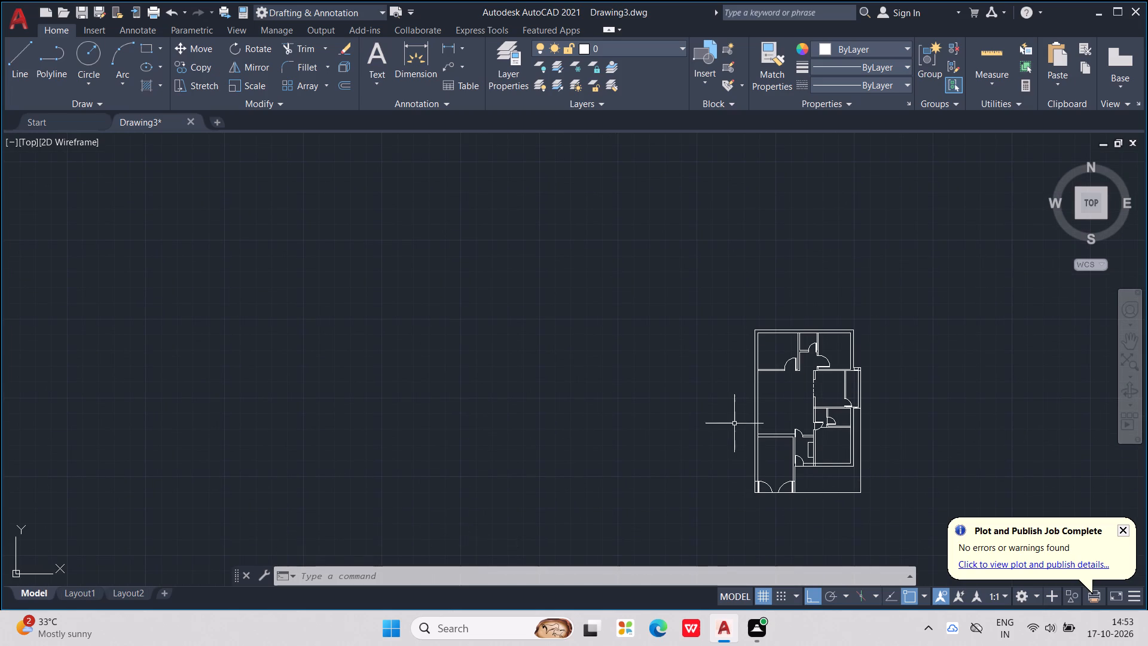
scroll(900, 444, "up", 1)
middle_click_drag(900, 444, 839, 416)
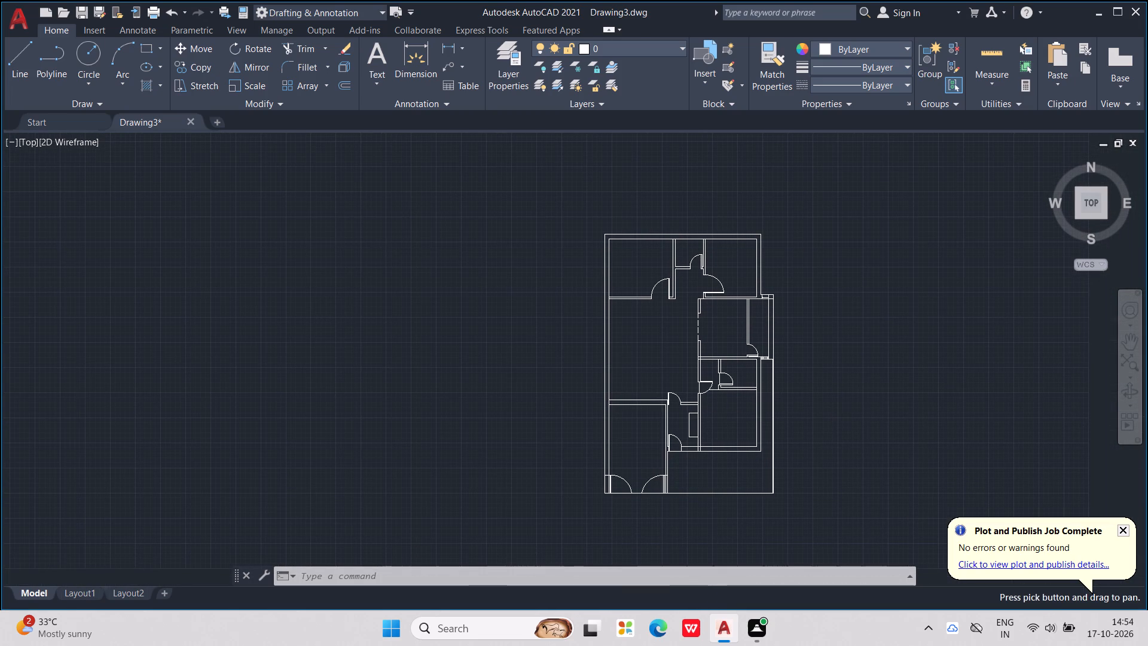
scroll(839, 415, "up", 1)
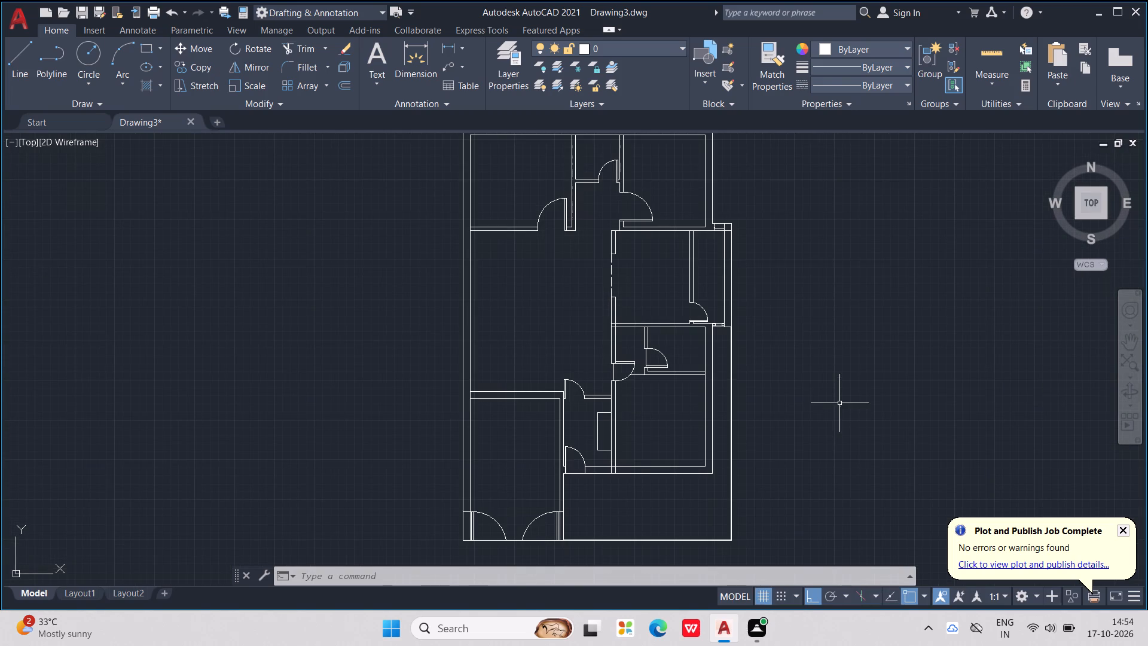
middle_click_drag(839, 403, 874, 409)
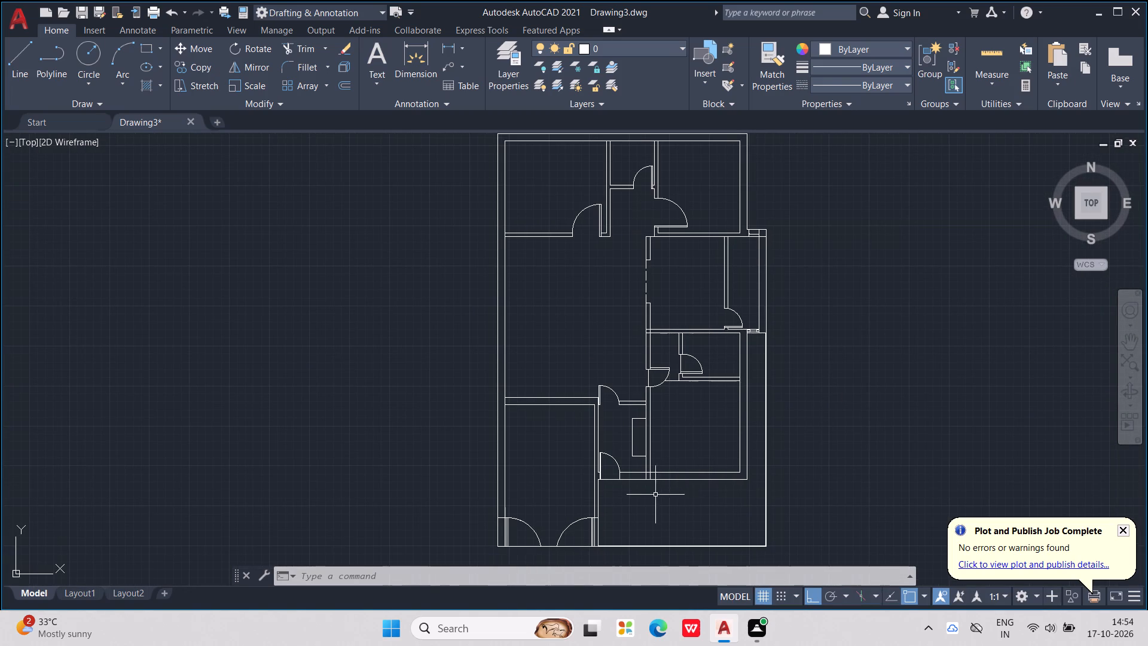
middle_click_drag(655, 495, 726, 446)
scroll(668, 469, "up", 4)
middle_click_drag(669, 465, 708, 454)
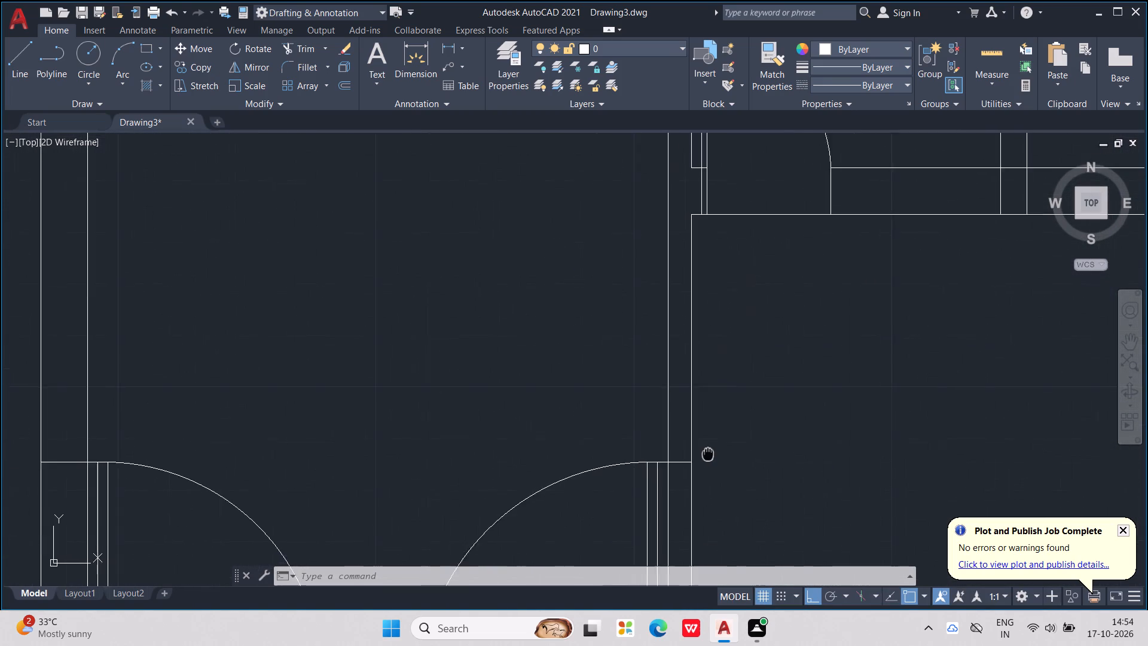
middle_click_drag(708, 454, 734, 449)
type("TR")
key("Return")
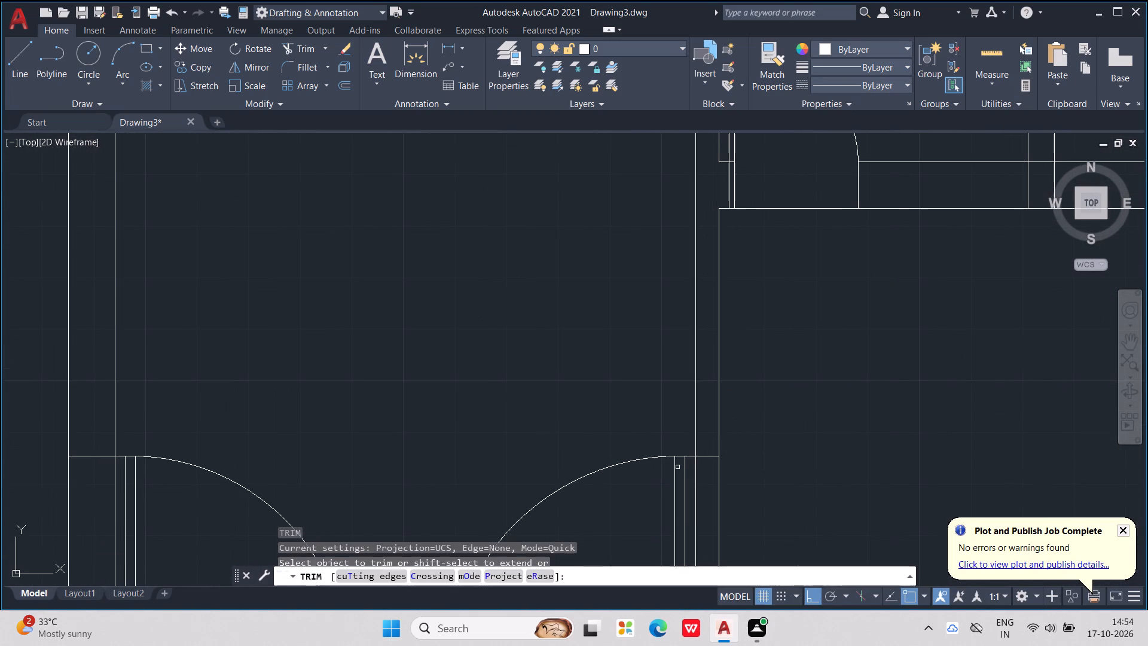
scroll(677, 467, "up", 1)
left_click_drag(715, 441, 725, 460)
scroll(726, 458, "down", 3)
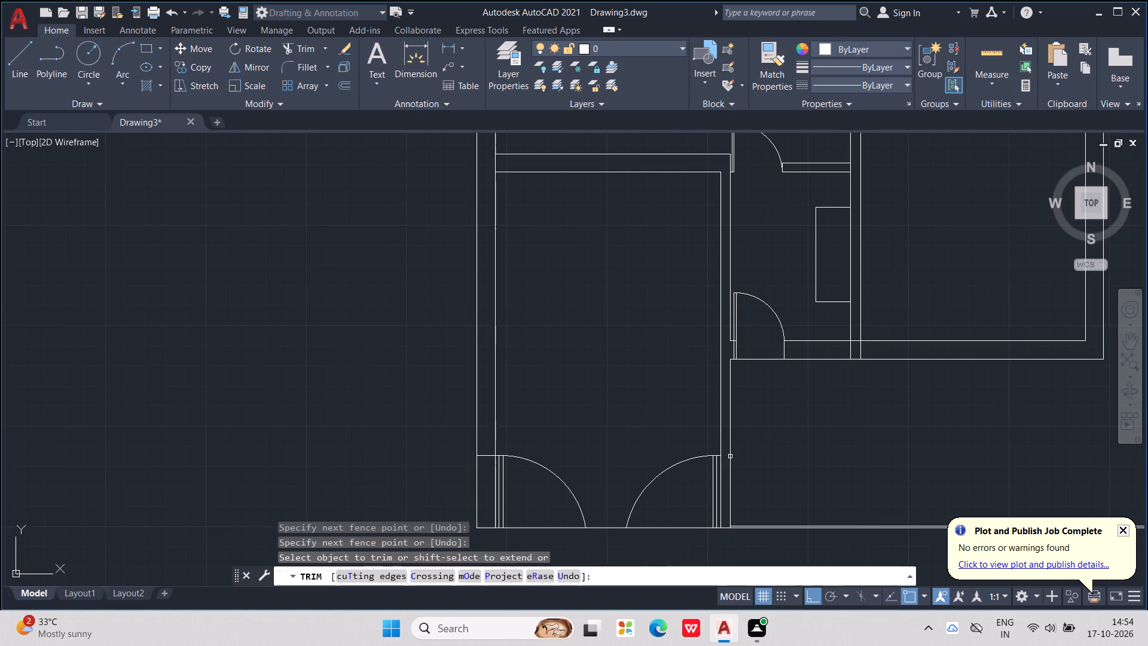
middle_click_drag(758, 455, 913, 465)
scroll(882, 468, "up", 6)
left_click_drag(758, 435, 755, 422)
scroll(755, 419, "down", 3)
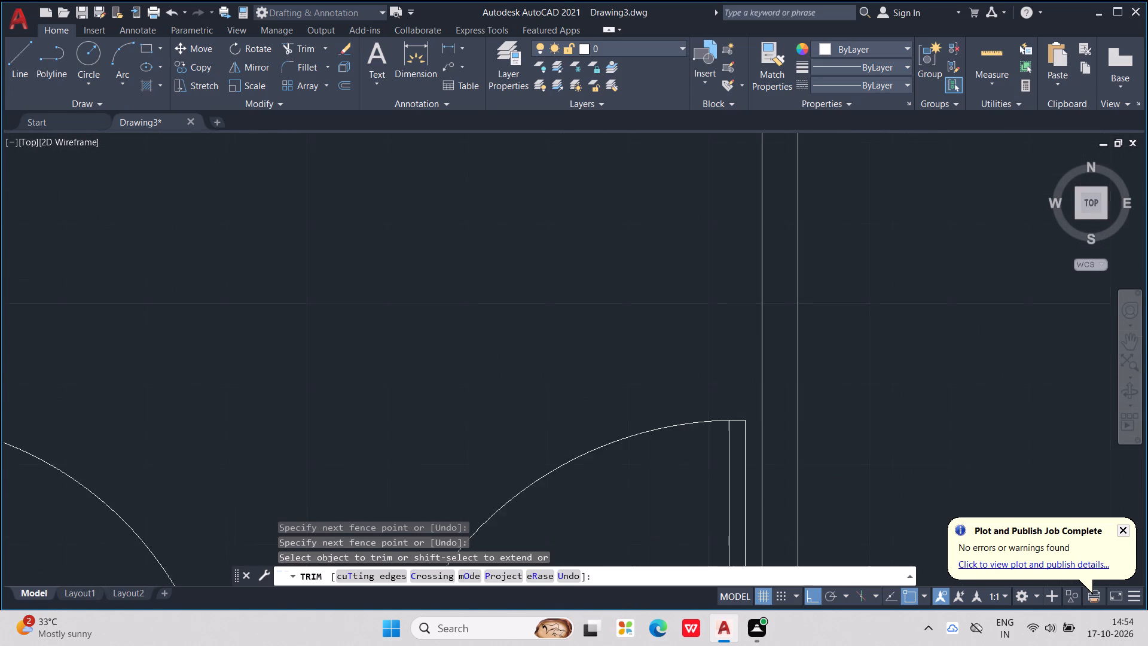
Trim away the short horizontal line segments crossing the wall beside the left entrance door's head.
scroll(755, 419, "down", 3)
middle_click_drag(750, 543, 871, 523)
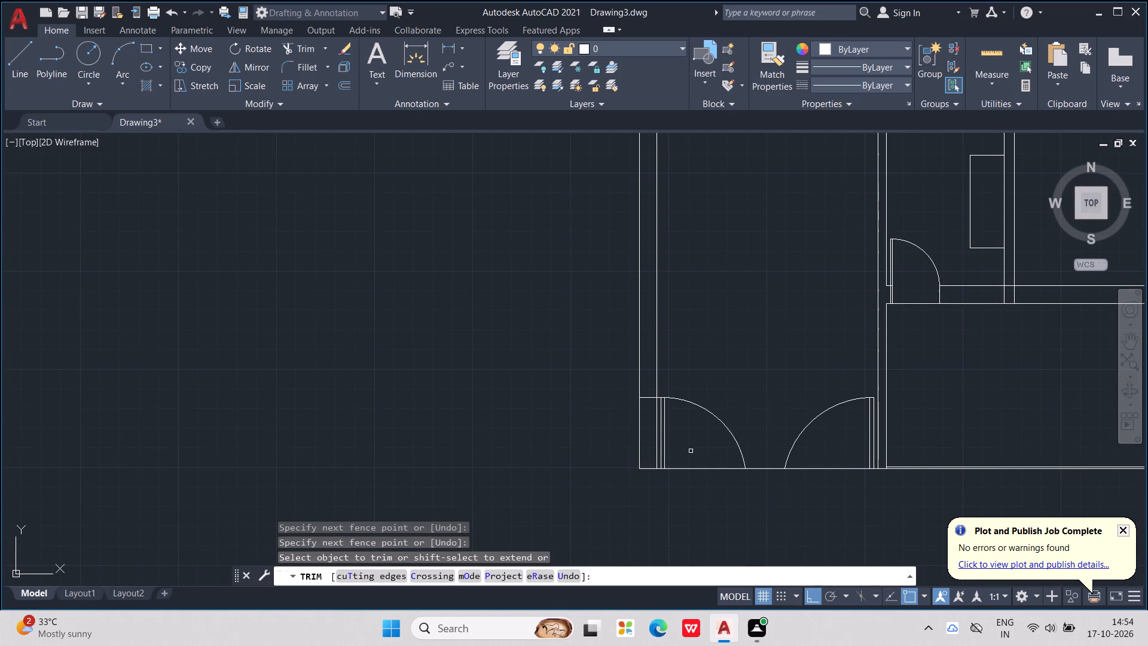
scroll(658, 424, "up", 2)
scroll(651, 295, "up", 1)
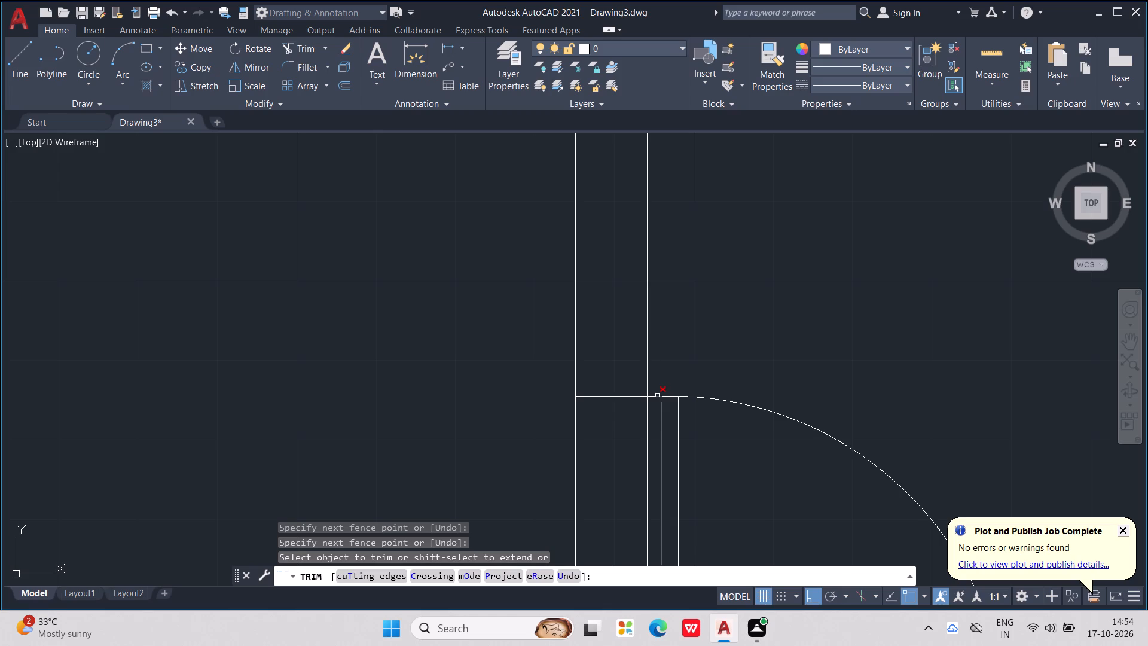
left_click(657, 395)
left_click(657, 398)
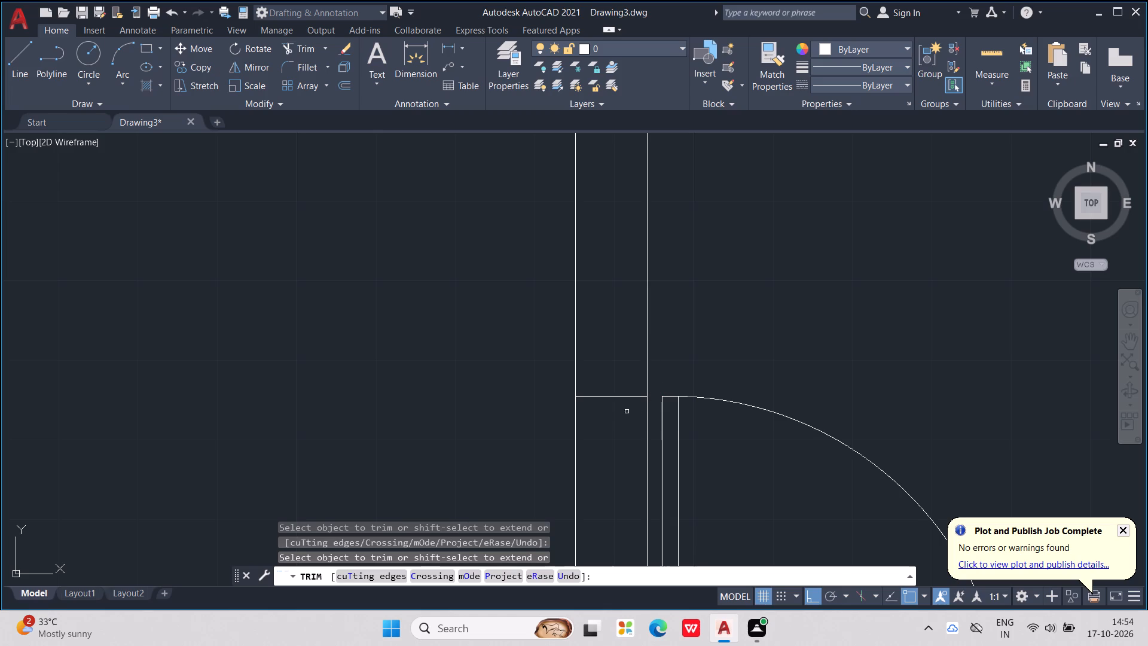
left_click_drag(622, 405, 625, 374)
scroll(635, 355, "down", 3)
scroll(722, 355, "down", 1)
middle_click_drag(725, 356, 683, 518)
scroll(691, 501, "down", 1)
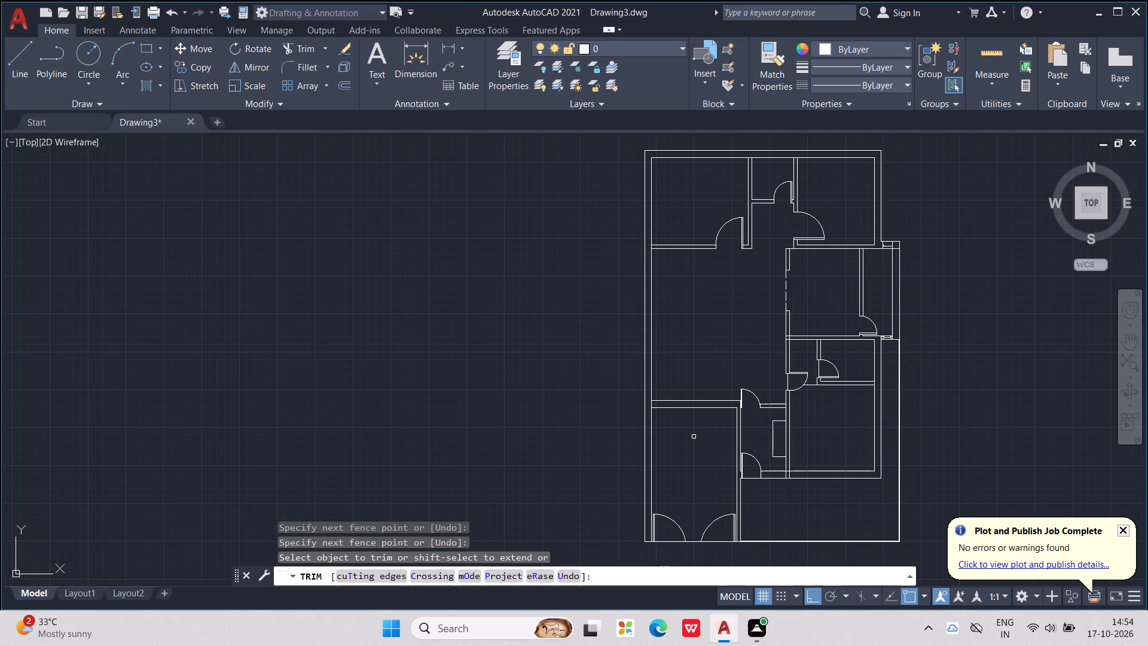
key("Escape")
middle_click_drag(694, 435, 704, 537)
key("Escape")
key("Escape")
key("Escape")
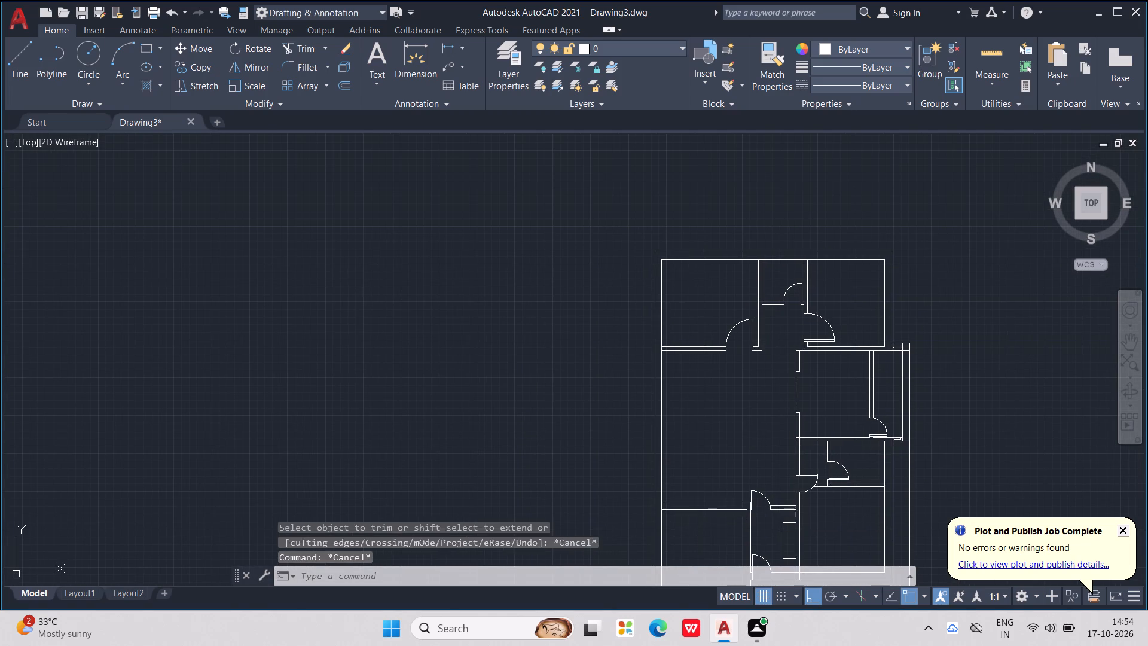
key("Escape")
key("Escape")
key("Escape")
Offset the plan's outer left wall line and outer top wall line 2' outward.
key("o")
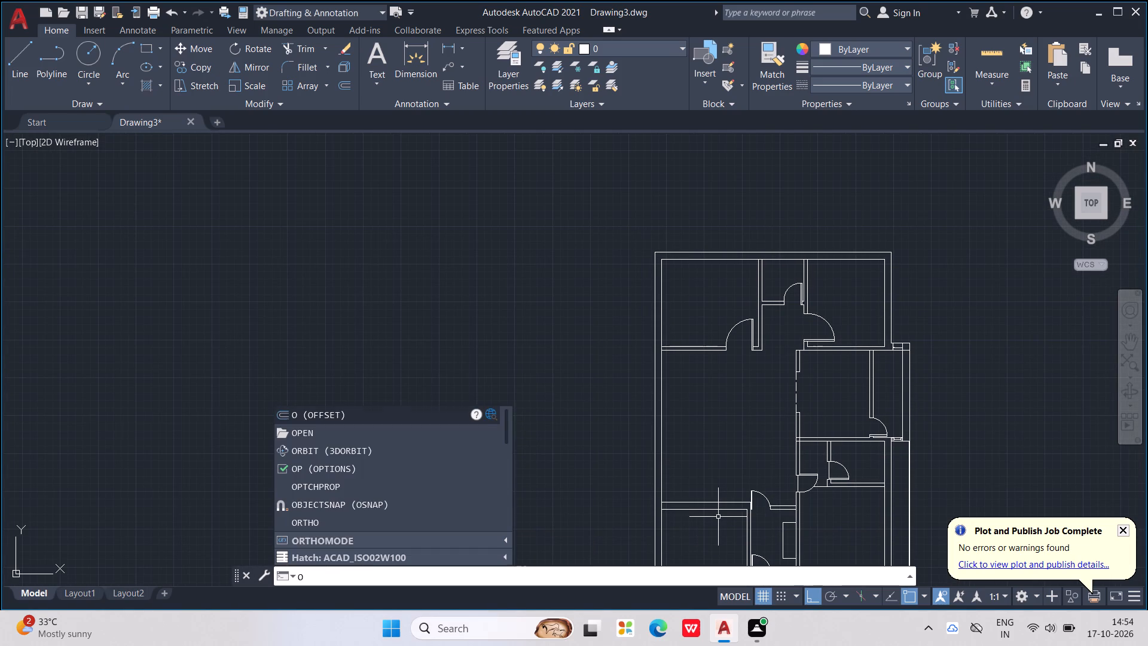
type("FF")
key("Return")
key("4")
key("BackSpace")
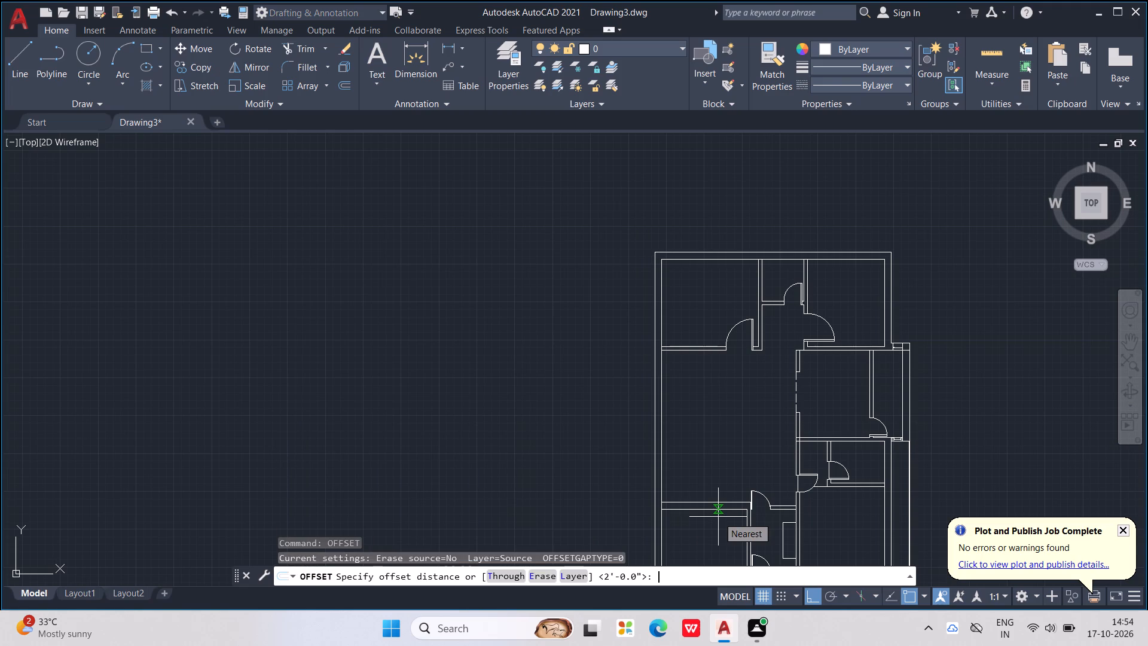
type("2'")
key("Return")
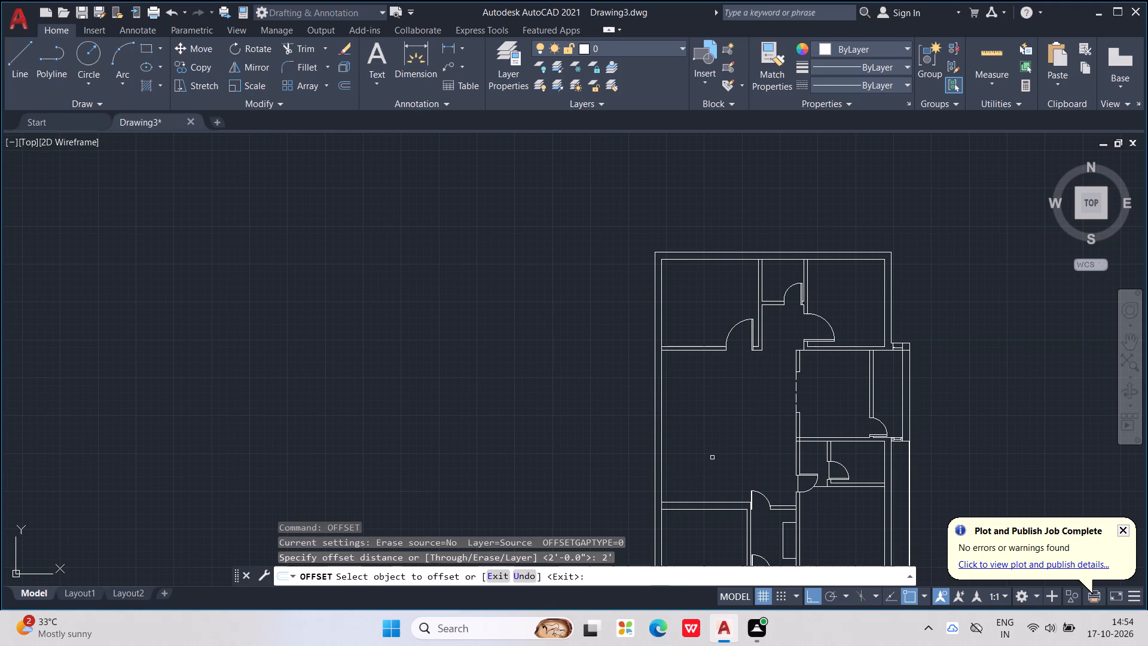
left_click(654, 395)
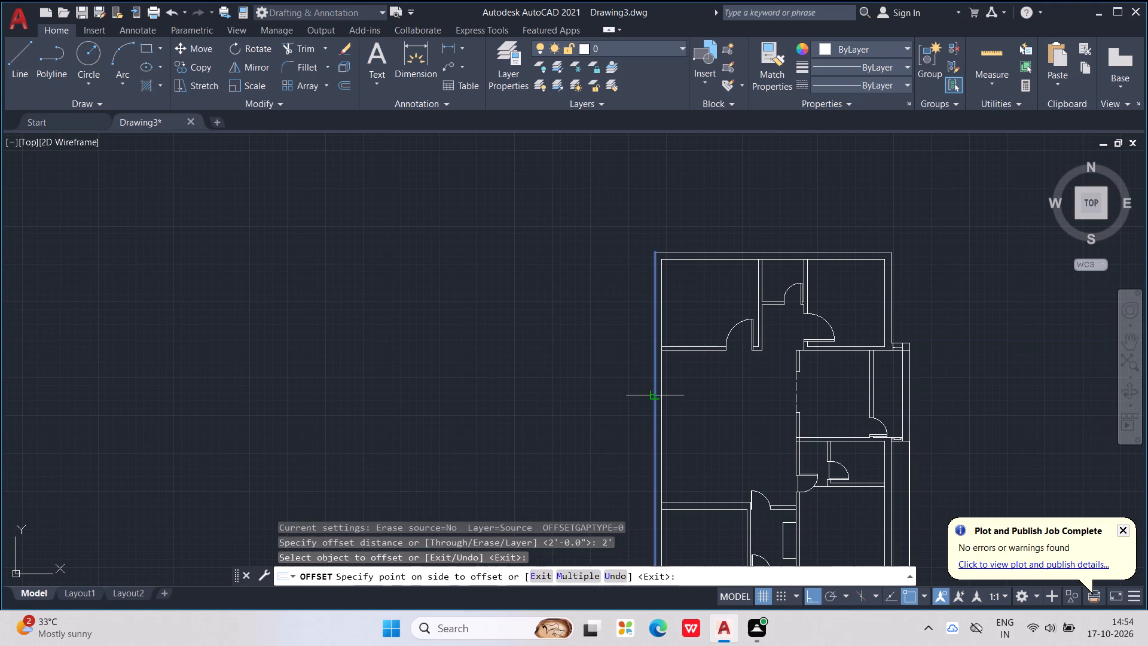
left_click(643, 404)
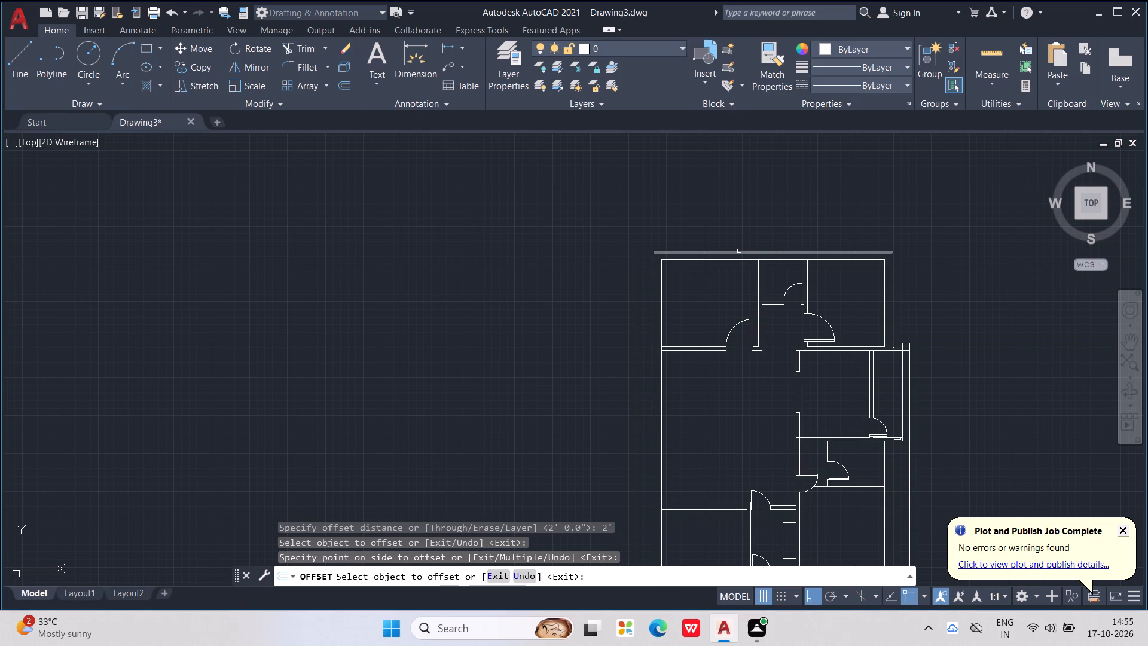
left_click(740, 251)
left_click(740, 242)
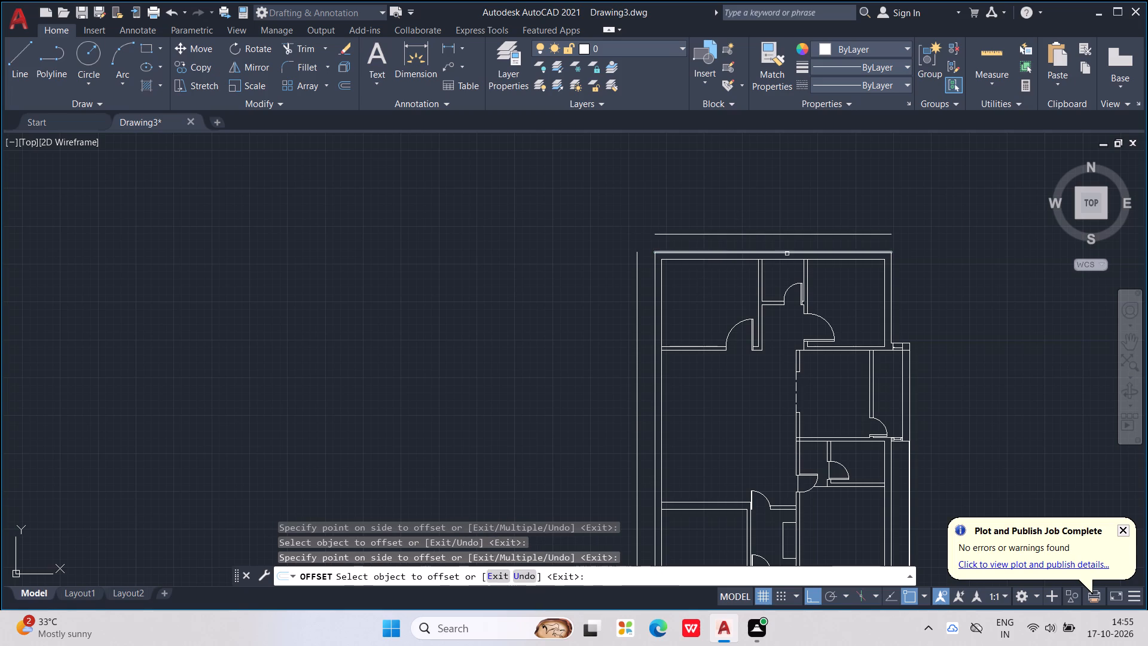
Offset the inner right wall line of the top-right room 2' outward, beyond the outer wall.
left_click(884, 297)
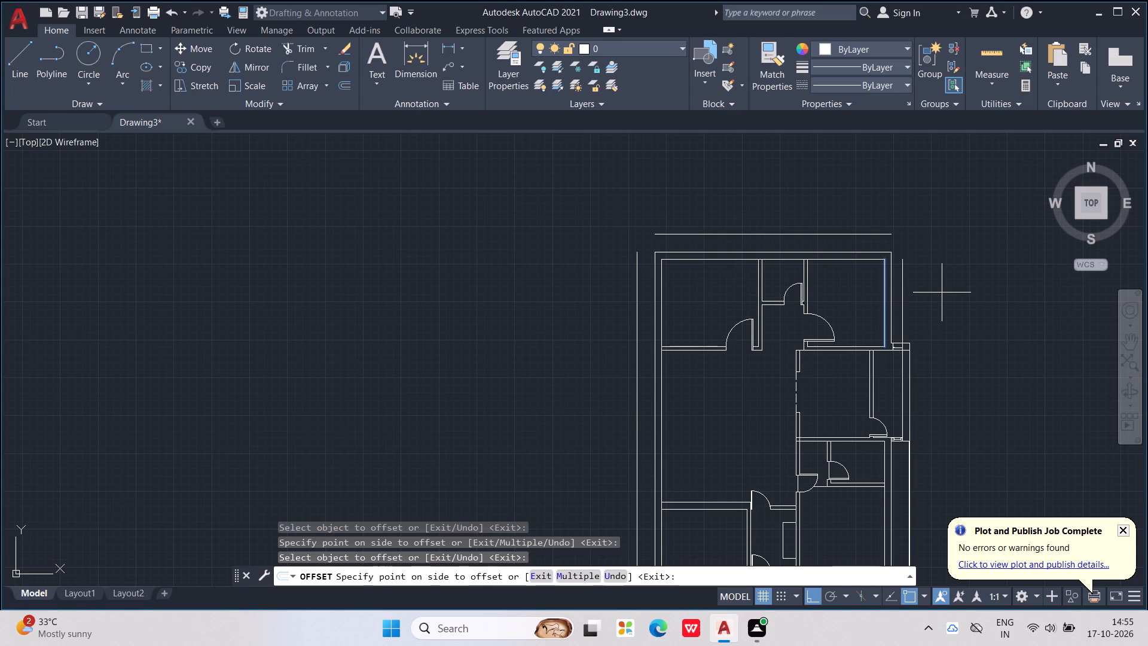
scroll(942, 297, "up", 1)
middle_click_drag(935, 307, 927, 298)
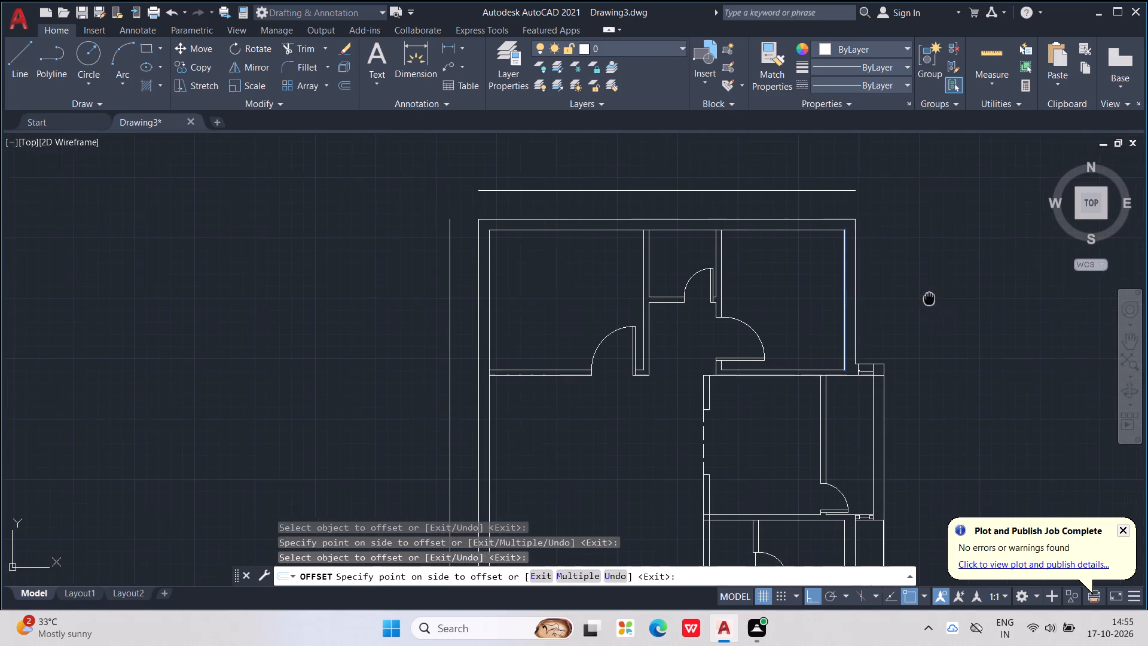
middle_click_drag(927, 298, 849, 264)
left_click(848, 264)
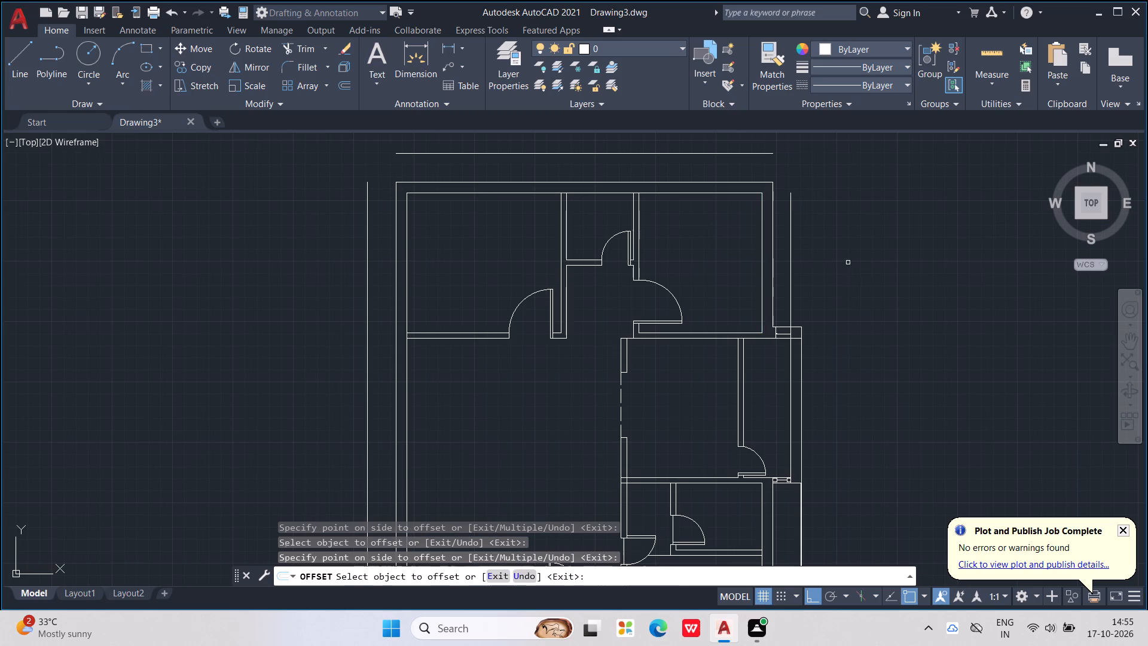
middle_click_drag(841, 289, 851, 298)
scroll(848, 294, "down", 1)
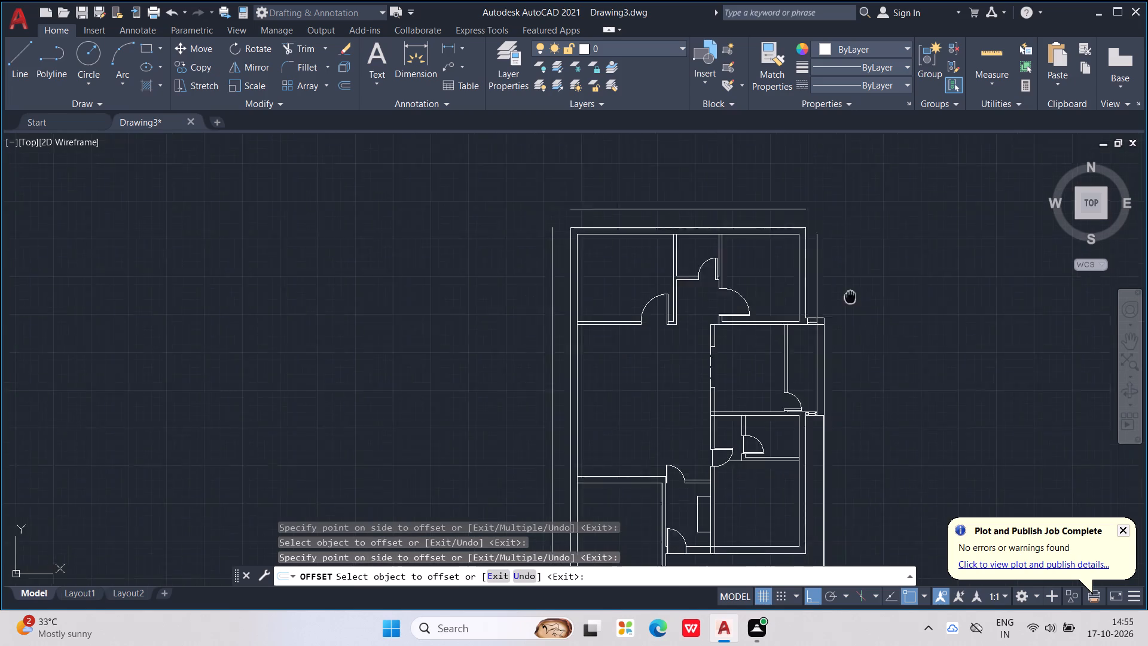
middle_click_drag(851, 298, 869, 348)
key("Escape")
key("Escape")
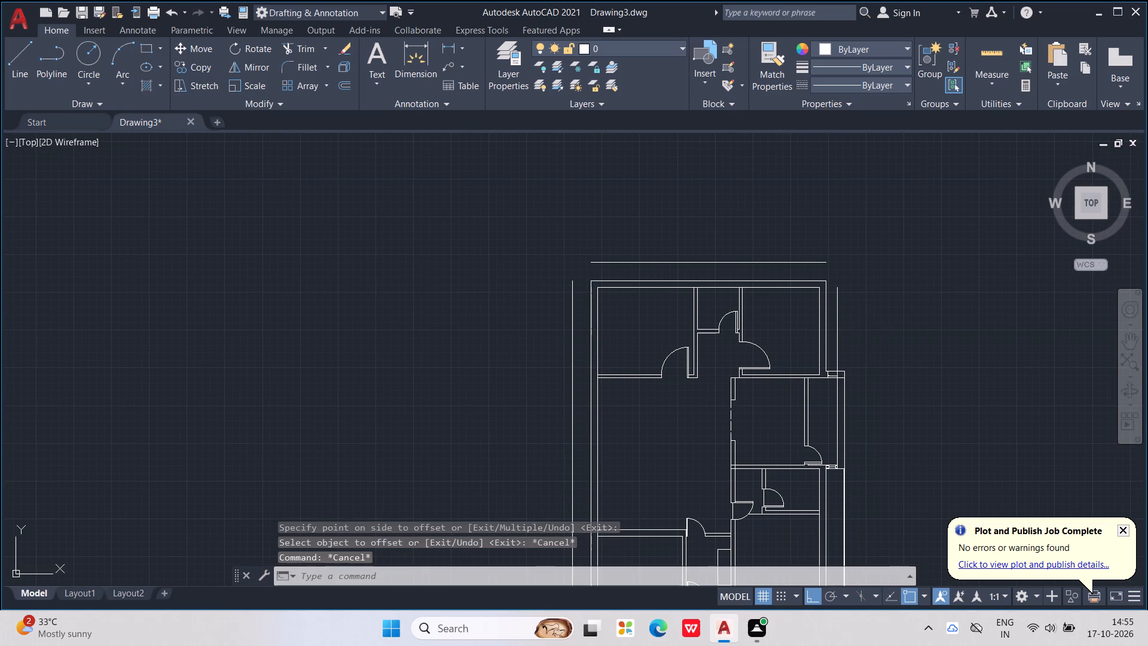
key("Escape")
key("Escape")
key("Escape")
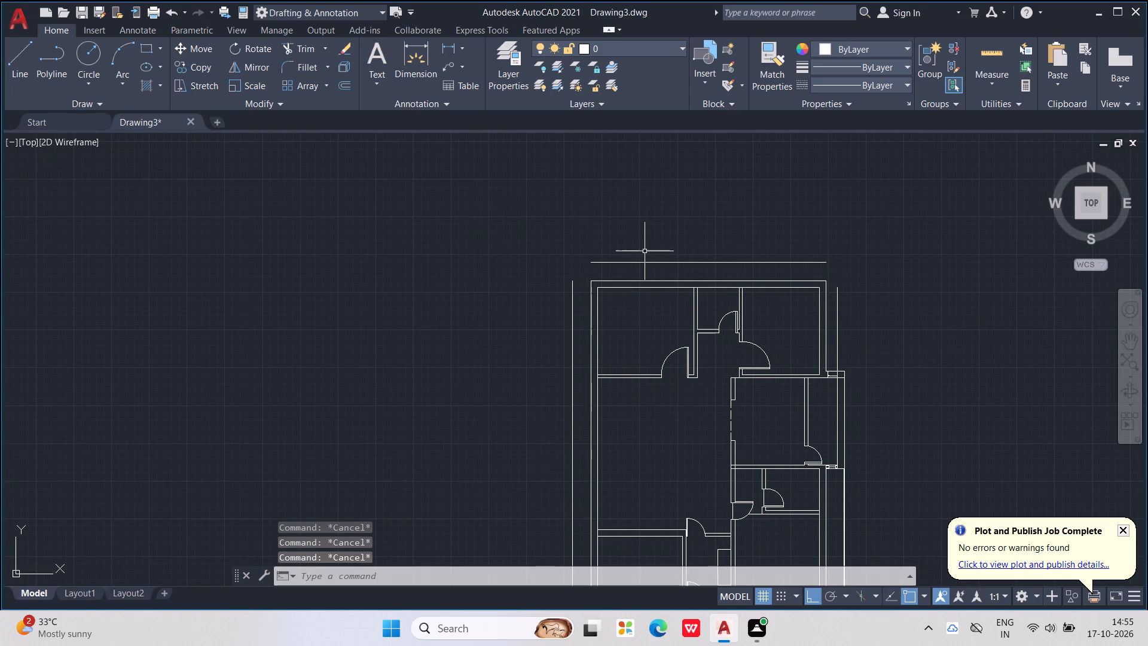
Fillet the offset top line and the offset left line with zero radius to join them into a square outer corner.
left_click(304, 62)
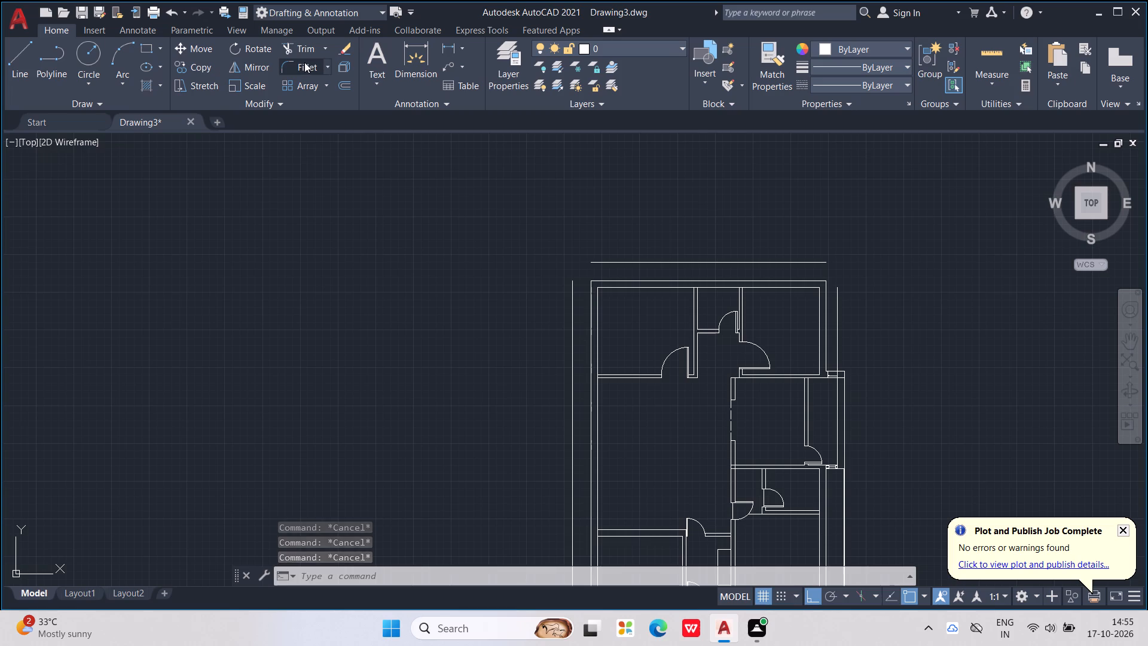
left_click(636, 261)
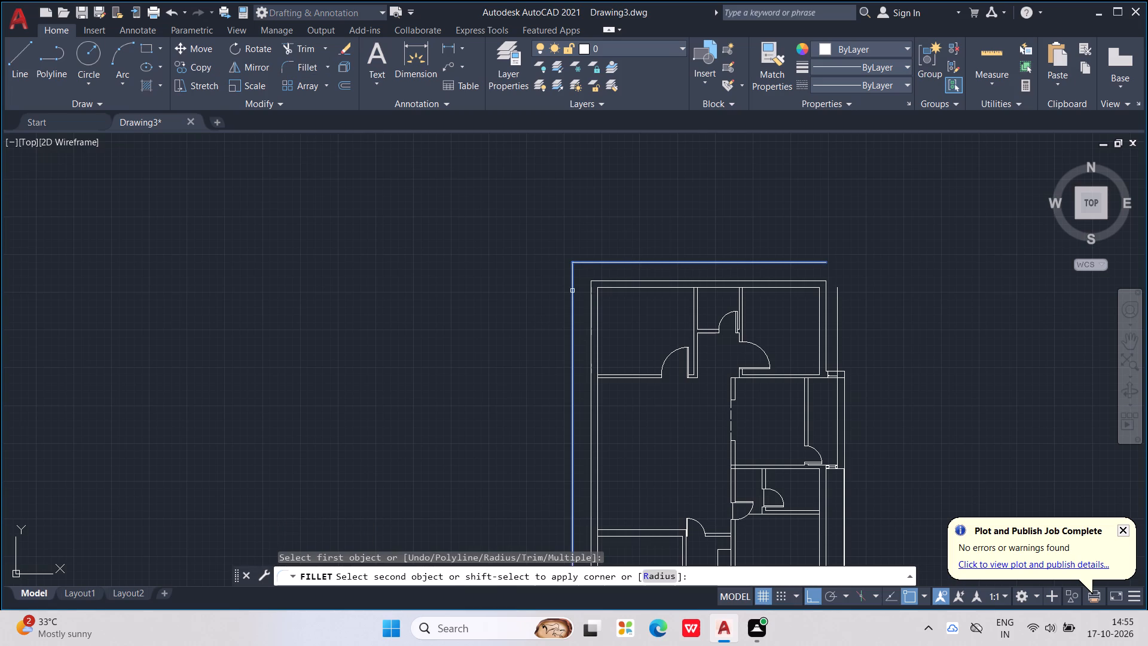
left_click(572, 291)
scroll(567, 268, "down", 2)
scroll(579, 421, "up", 1)
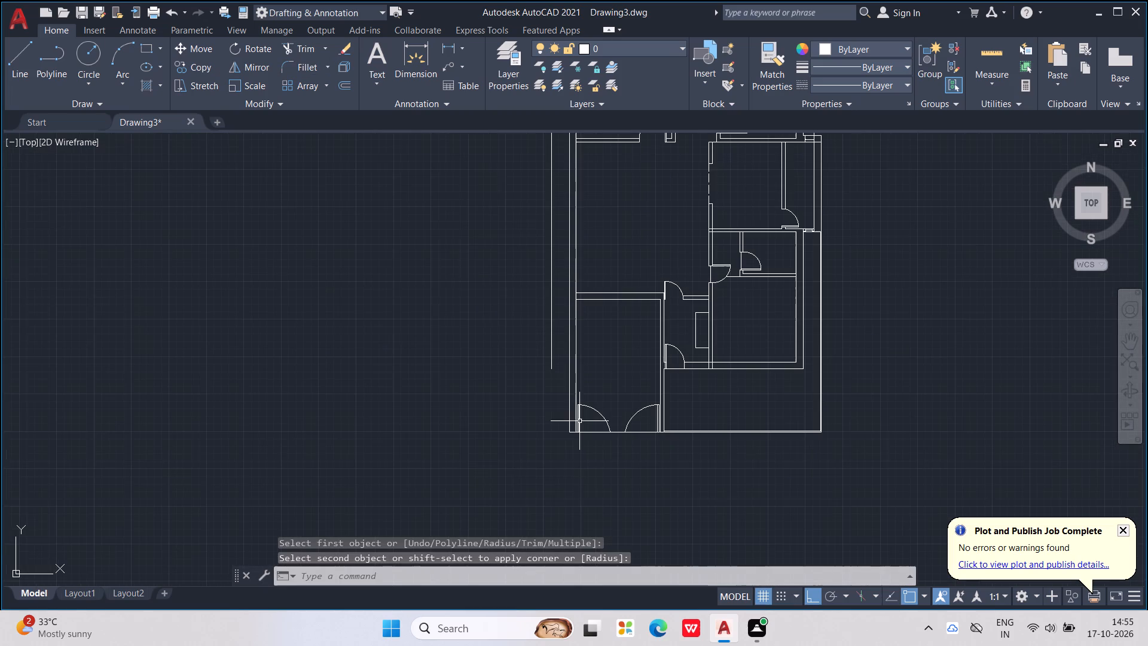
scroll(579, 421, "up", 1)
middle_click_drag(530, 431, 554, 455)
key("Escape")
key("Escape")
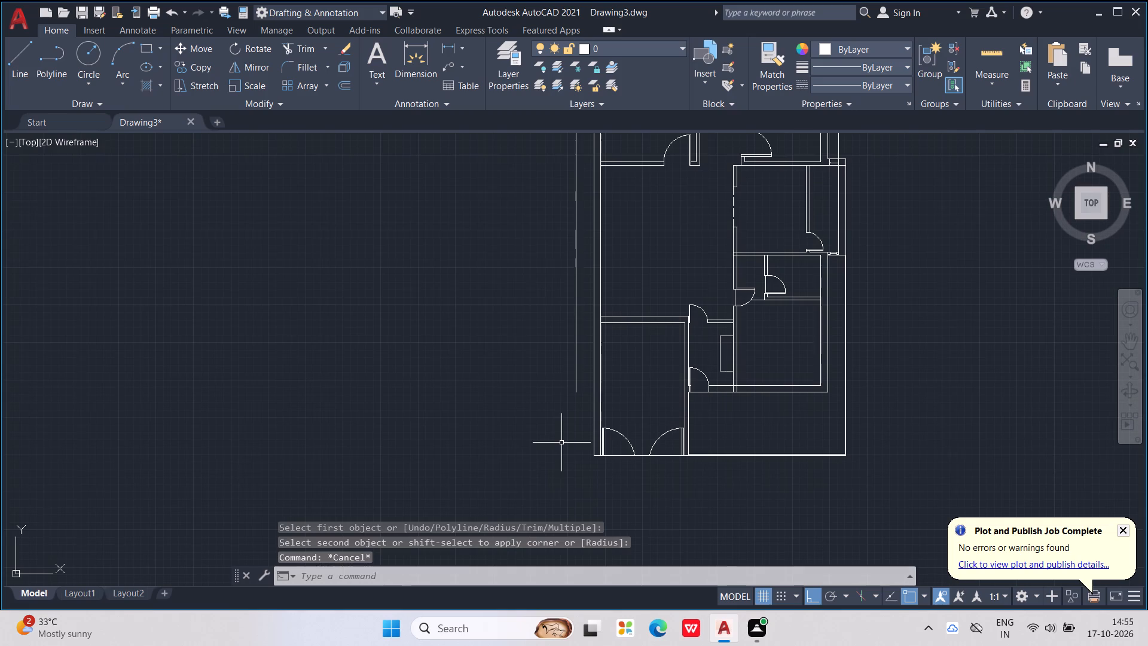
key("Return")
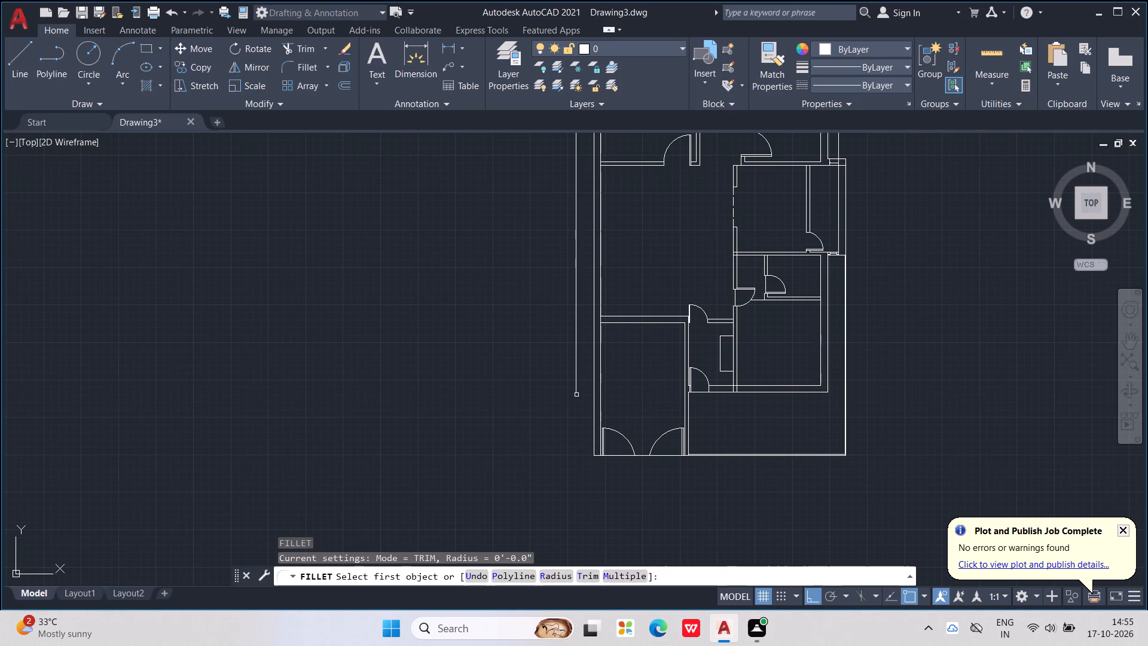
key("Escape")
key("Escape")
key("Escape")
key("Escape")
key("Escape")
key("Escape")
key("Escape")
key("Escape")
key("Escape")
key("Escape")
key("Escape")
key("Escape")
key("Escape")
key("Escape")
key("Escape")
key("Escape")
Draw a vertical line continuing the offset left line from its lower end down to the level of the bottom wall line.
key("l")
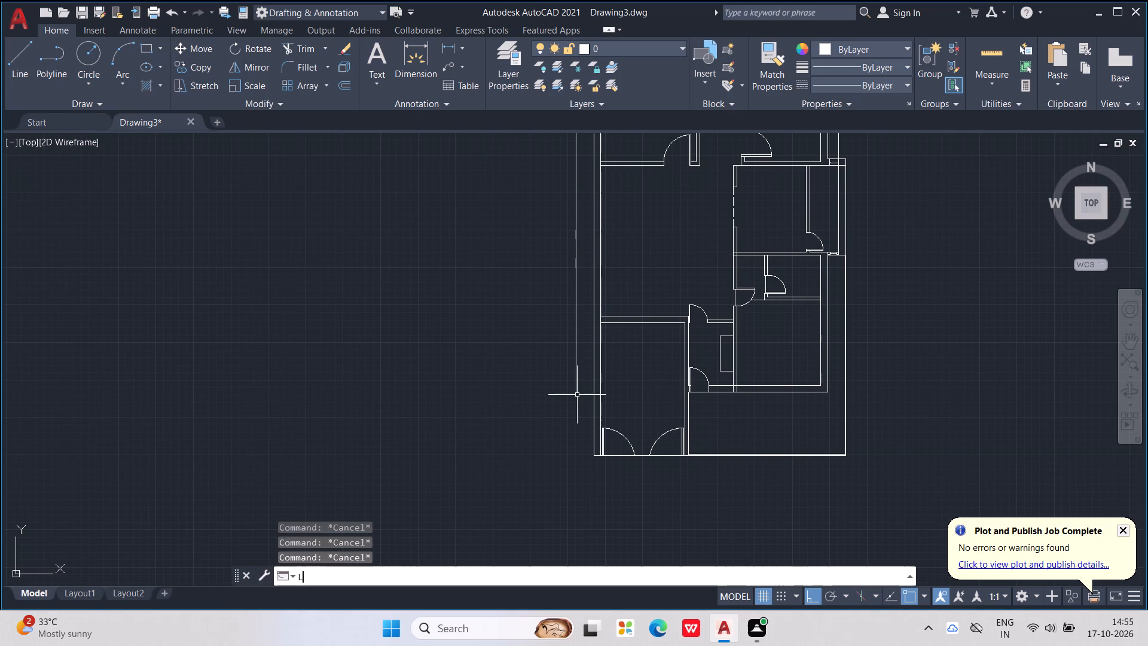
key("Return")
left_click(575, 396)
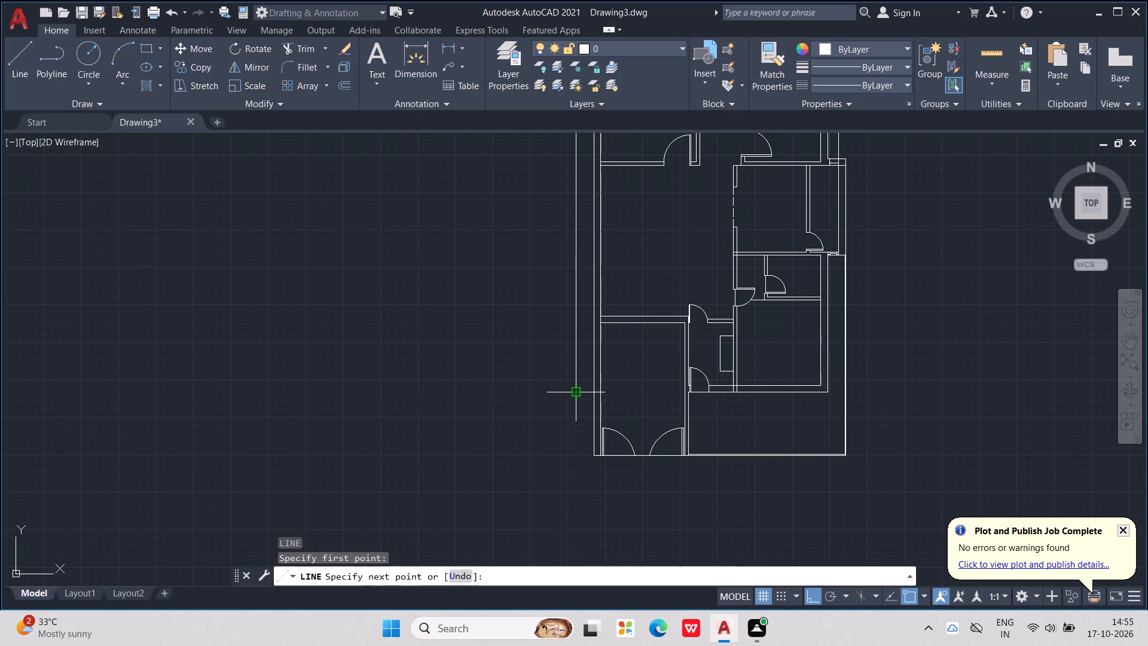
scroll(578, 433, "up", 3)
middle_click_drag(580, 431, 588, 386)
scroll(580, 431, "down", 1)
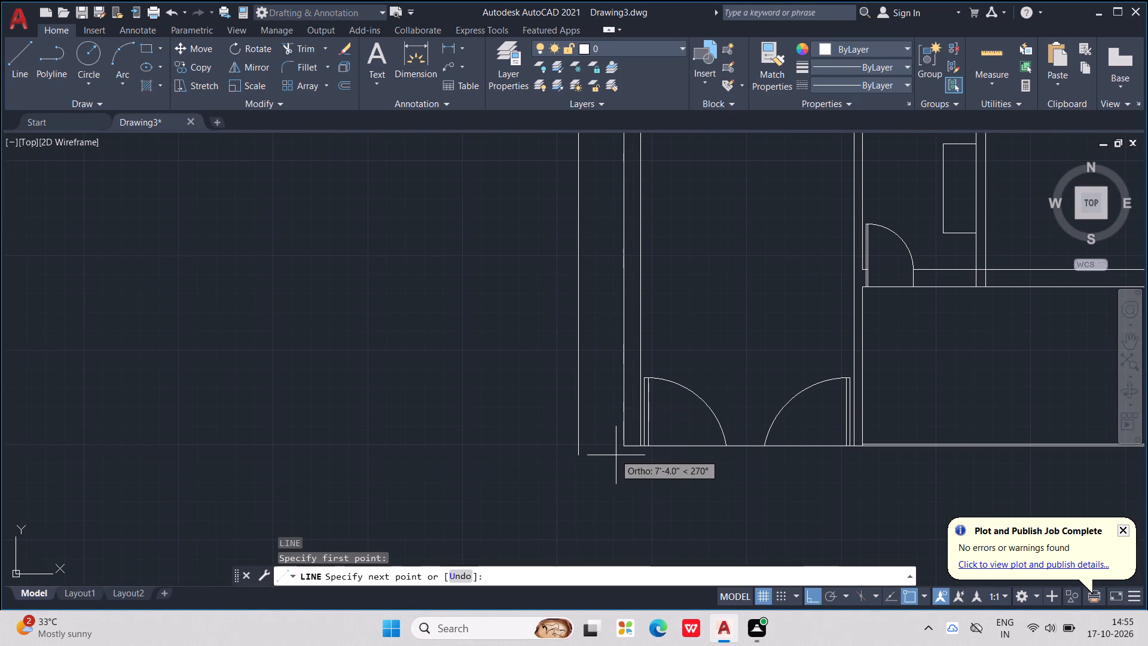
left_click(579, 448)
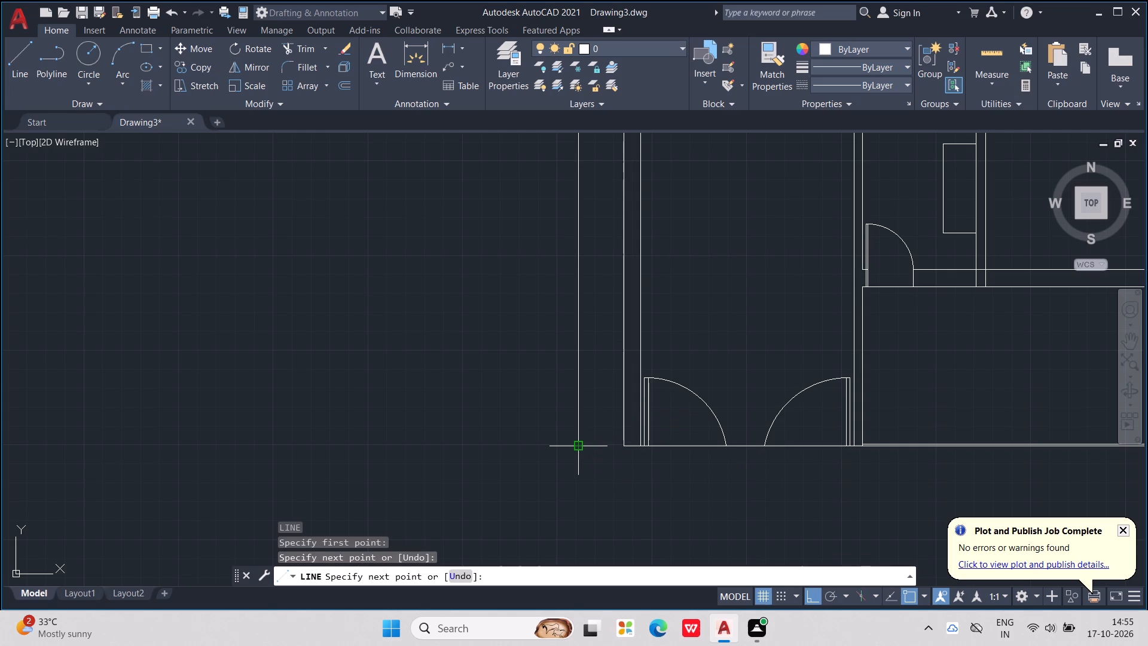
key("Escape")
key("Escape")
key("Escape")
Draw a line from the plan's bottom-left outer corner 2' down, across to below the bottom-right outer corner, and 2' further right.
key("l")
key("Return")
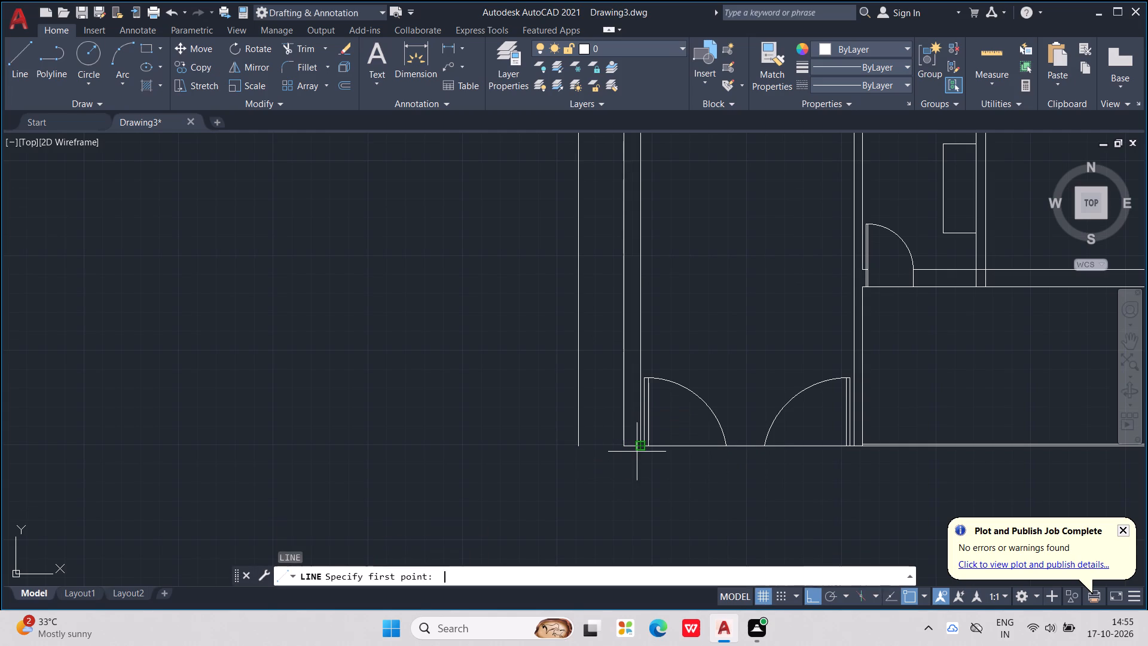
left_click(621, 446)
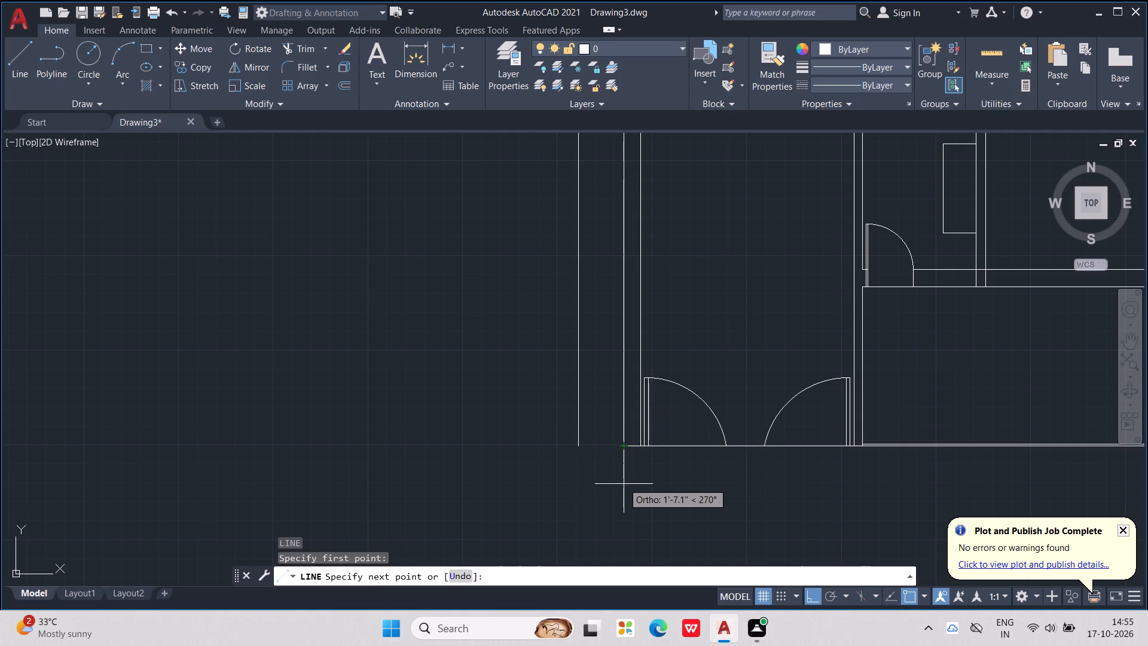
key("2")
key("apostrophe")
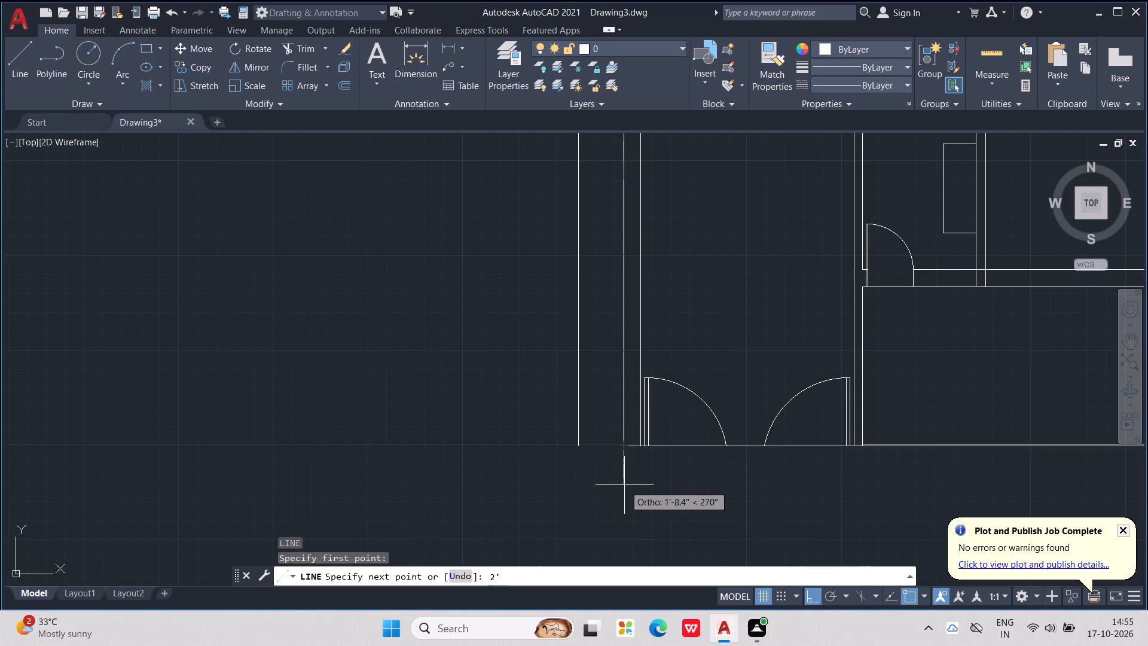
key("Return")
middle_click_drag(761, 473, 657, 477)
scroll(657, 473, "down", 3)
scroll(783, 474, "up", 2)
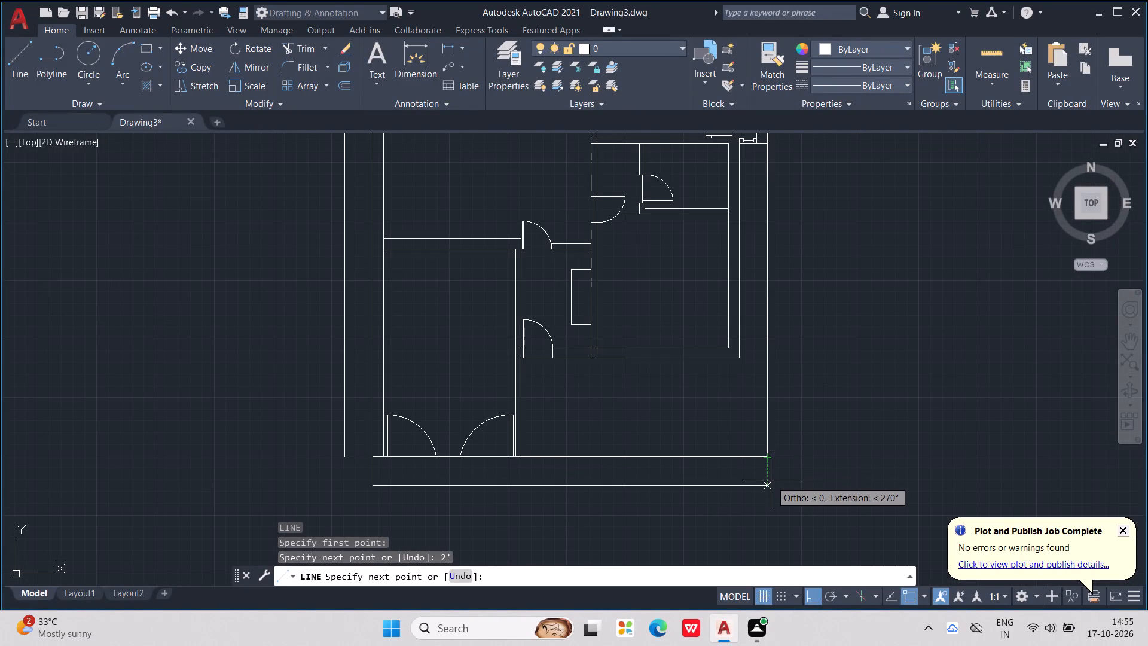
left_click(770, 487)
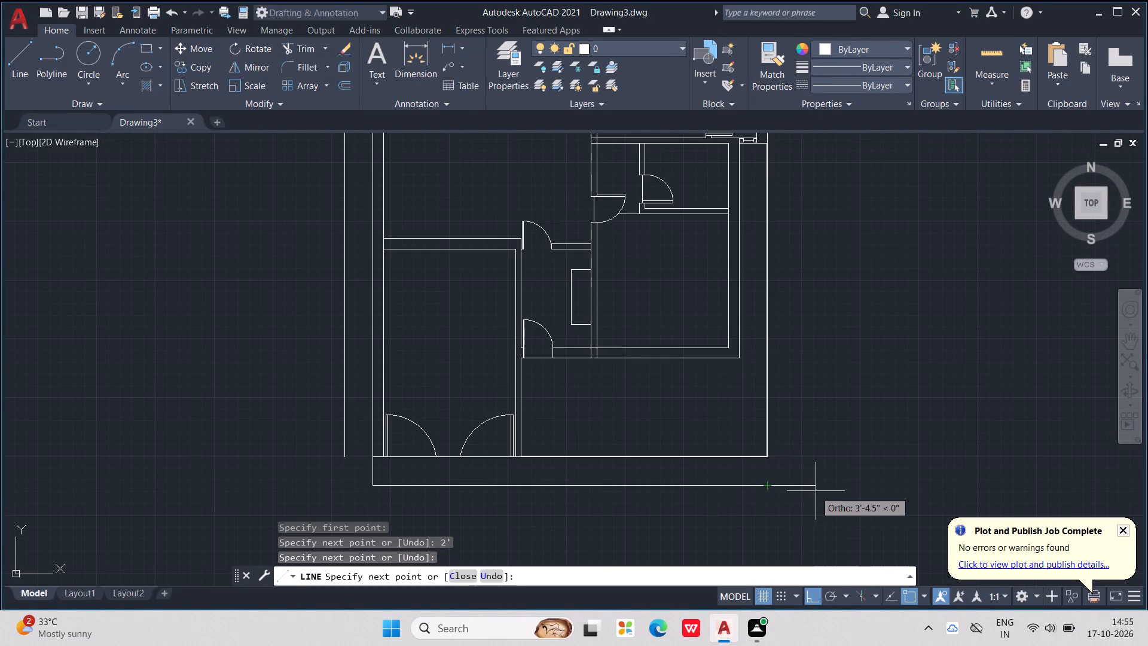
key("2")
key("apostrophe")
key("Return")
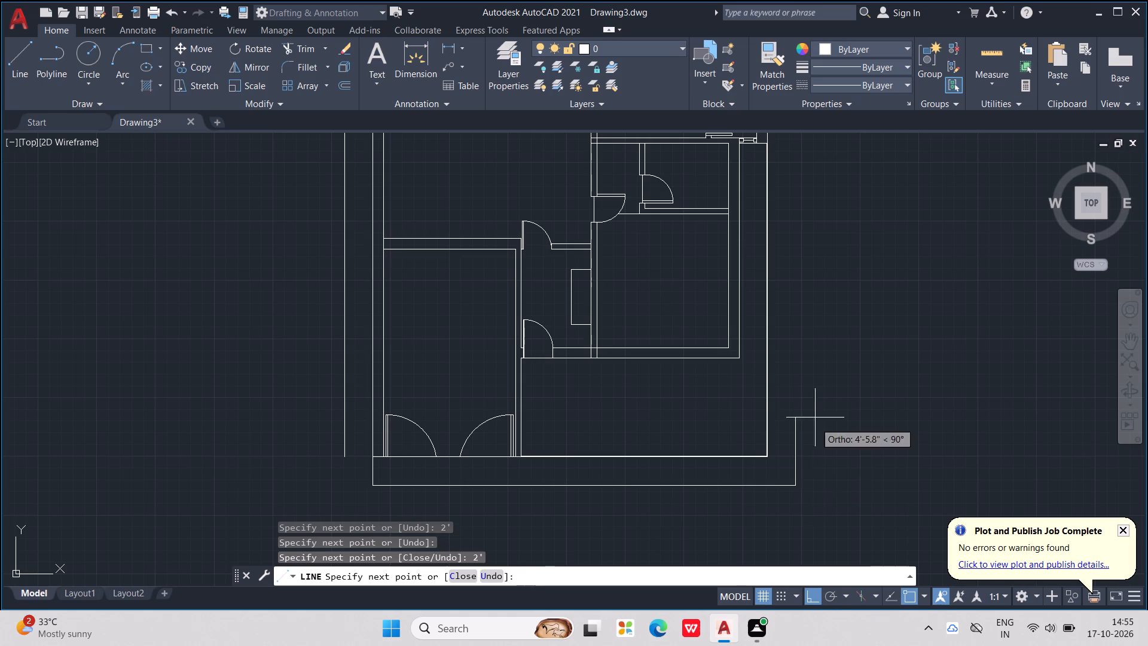
middle_click_drag(799, 338, 803, 442)
scroll(790, 299, "up", 1)
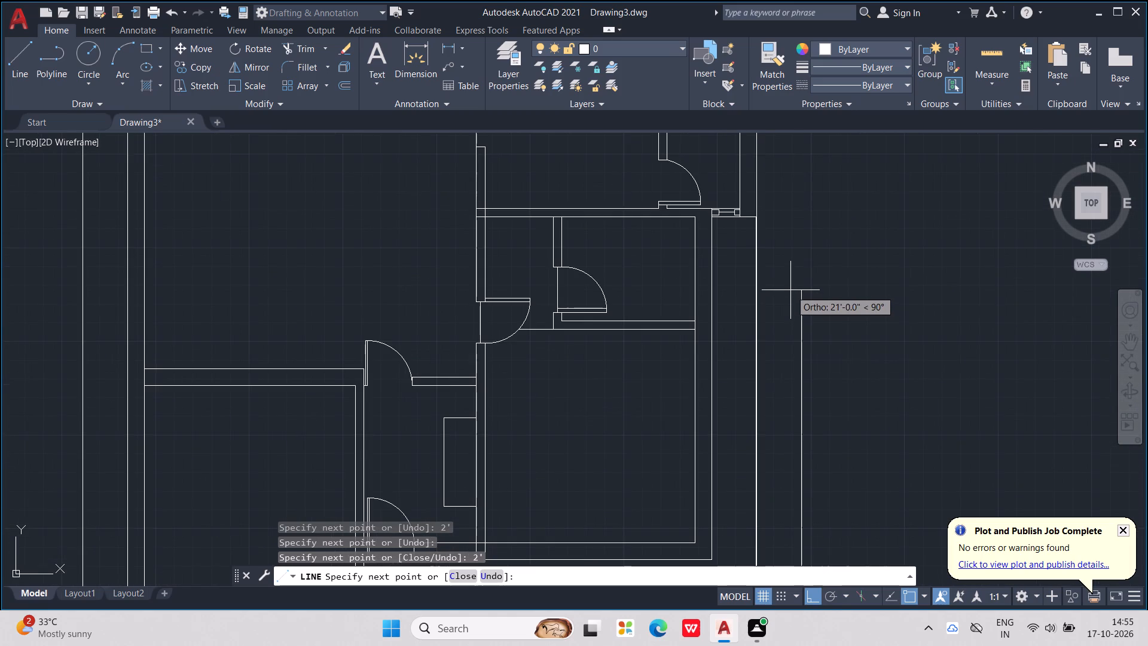
scroll(790, 290, "down", 2)
middle_click_drag(838, 175, 843, 180)
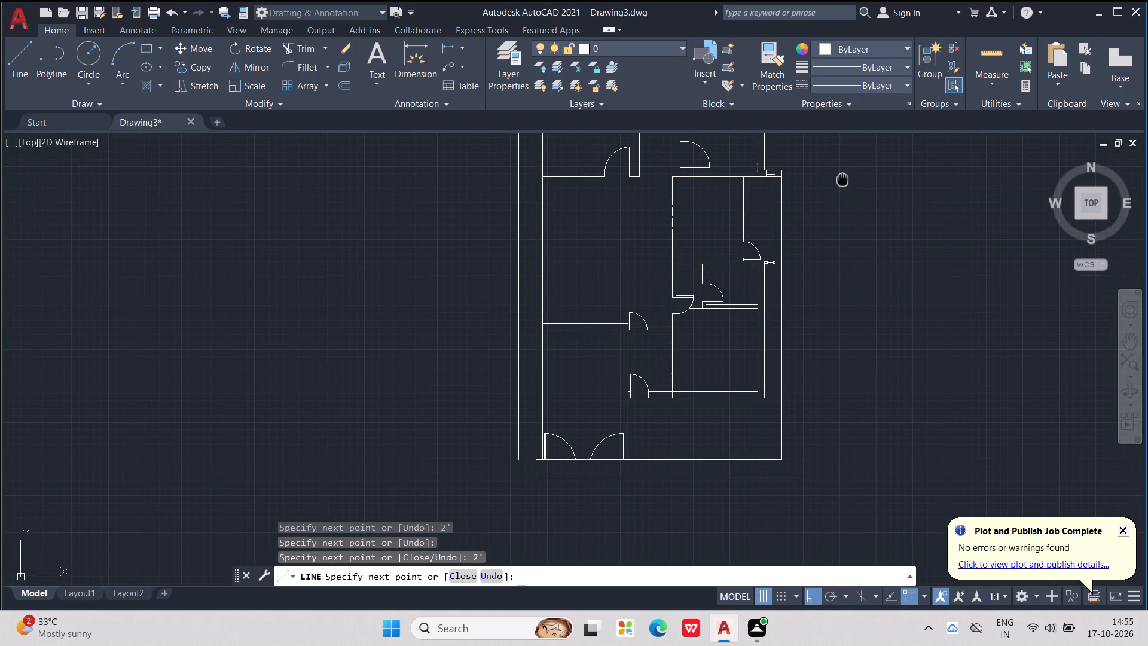
middle_click_drag(843, 180, 784, 382)
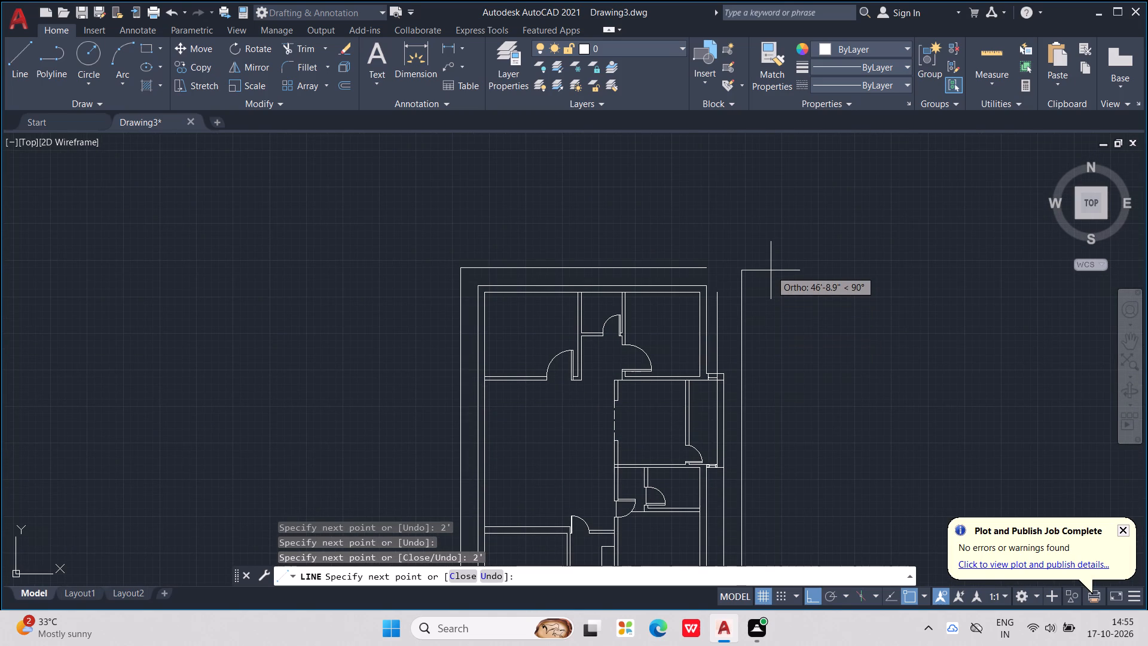
key("Escape")
key("Escape")
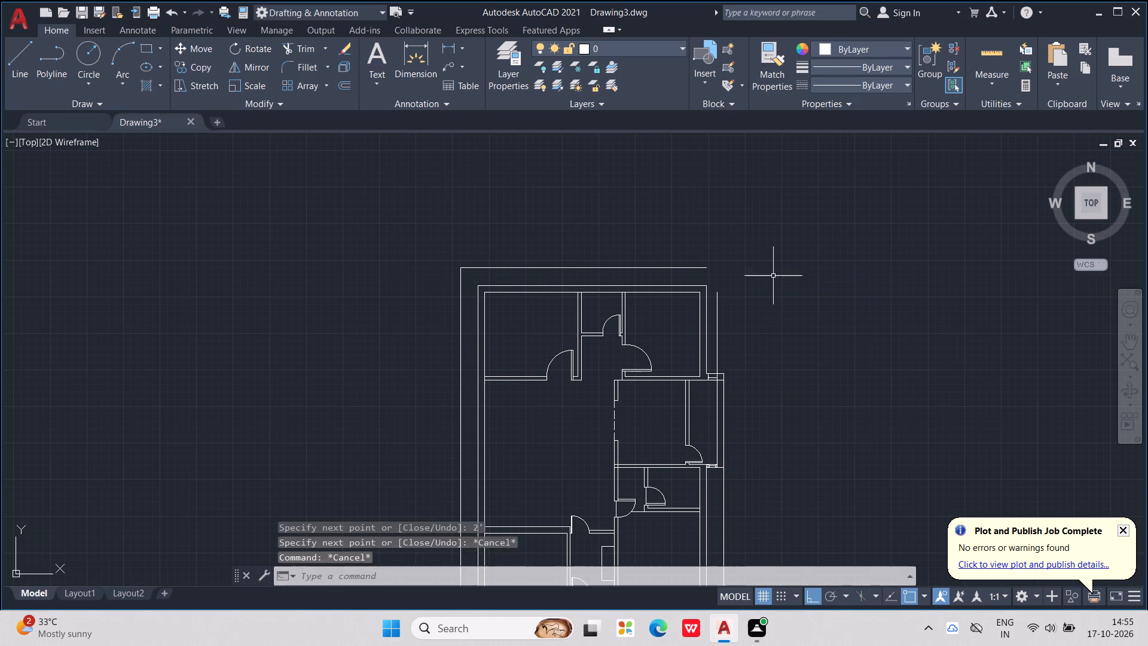
key("Escape")
key("Escape")
middle_click_drag(753, 368, 744, 295)
key("Escape")
key("Escape")
key("Escape")
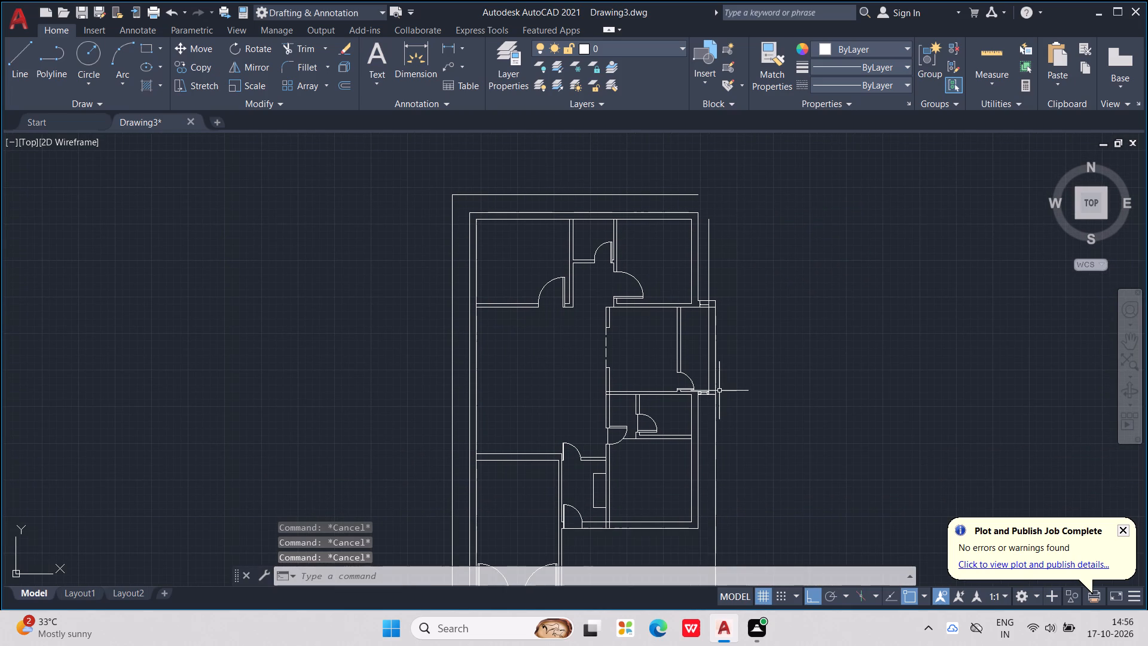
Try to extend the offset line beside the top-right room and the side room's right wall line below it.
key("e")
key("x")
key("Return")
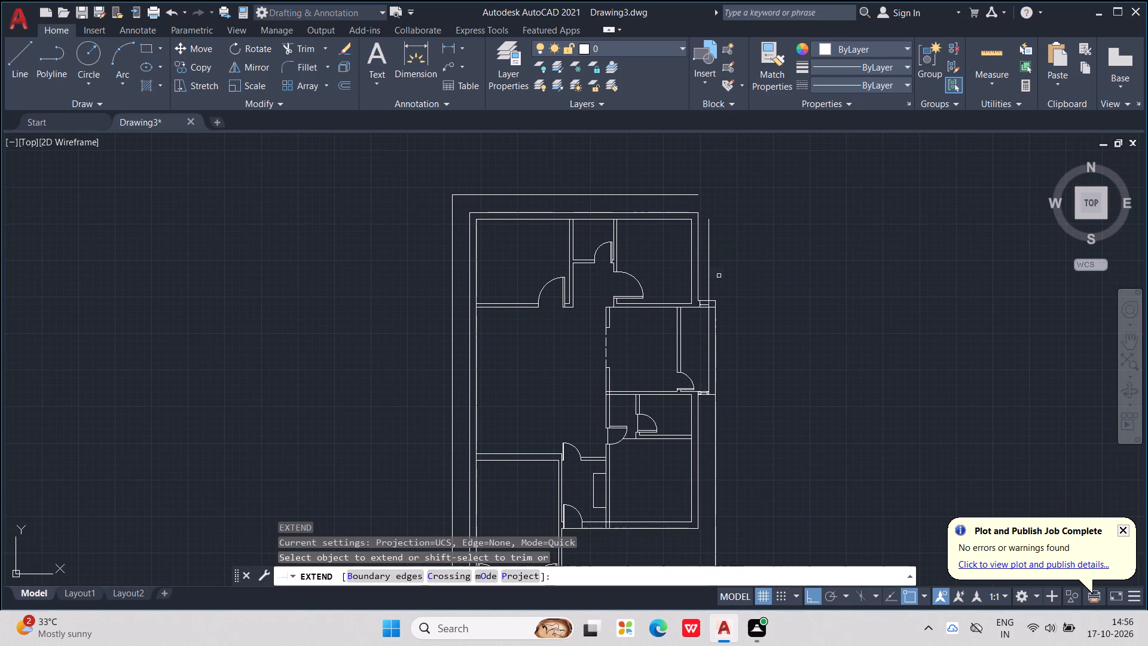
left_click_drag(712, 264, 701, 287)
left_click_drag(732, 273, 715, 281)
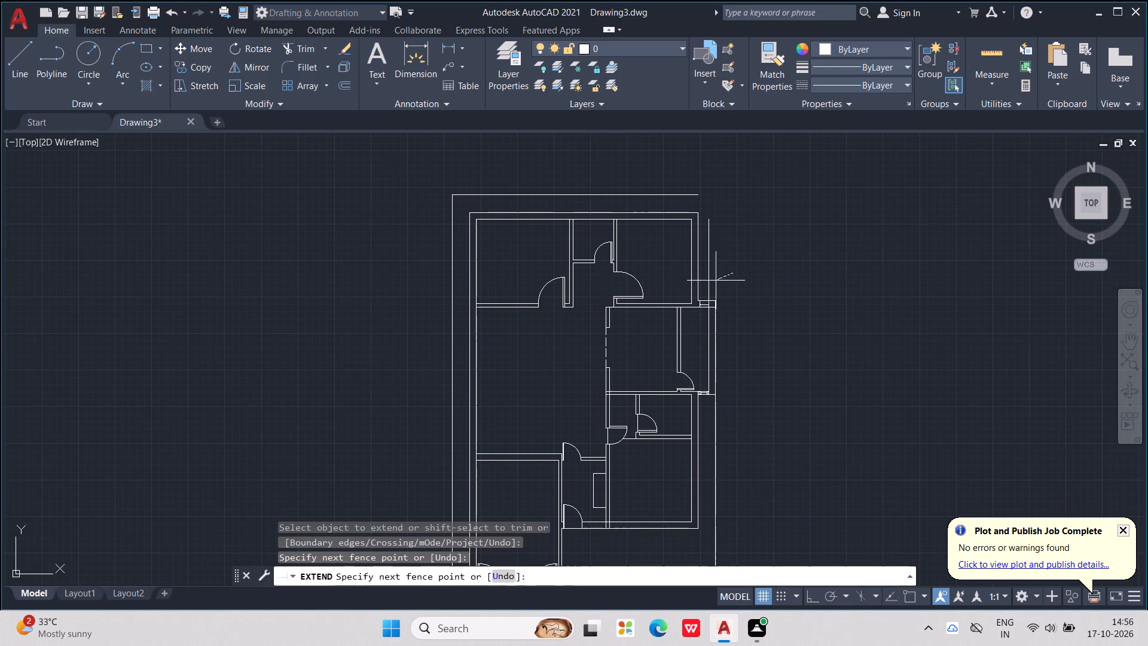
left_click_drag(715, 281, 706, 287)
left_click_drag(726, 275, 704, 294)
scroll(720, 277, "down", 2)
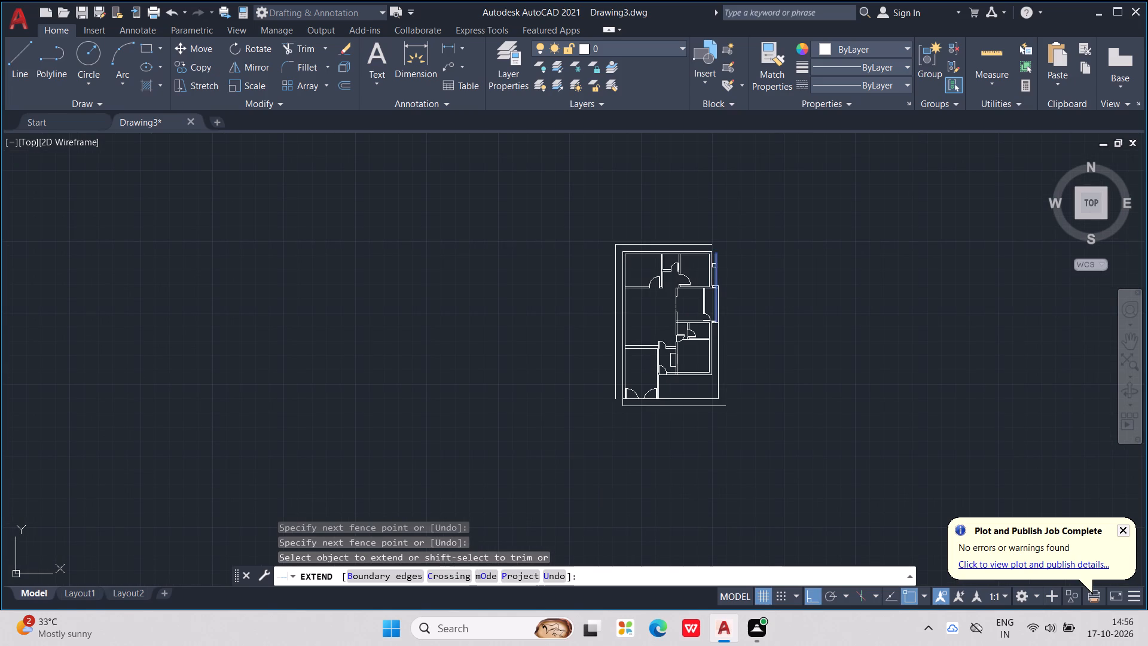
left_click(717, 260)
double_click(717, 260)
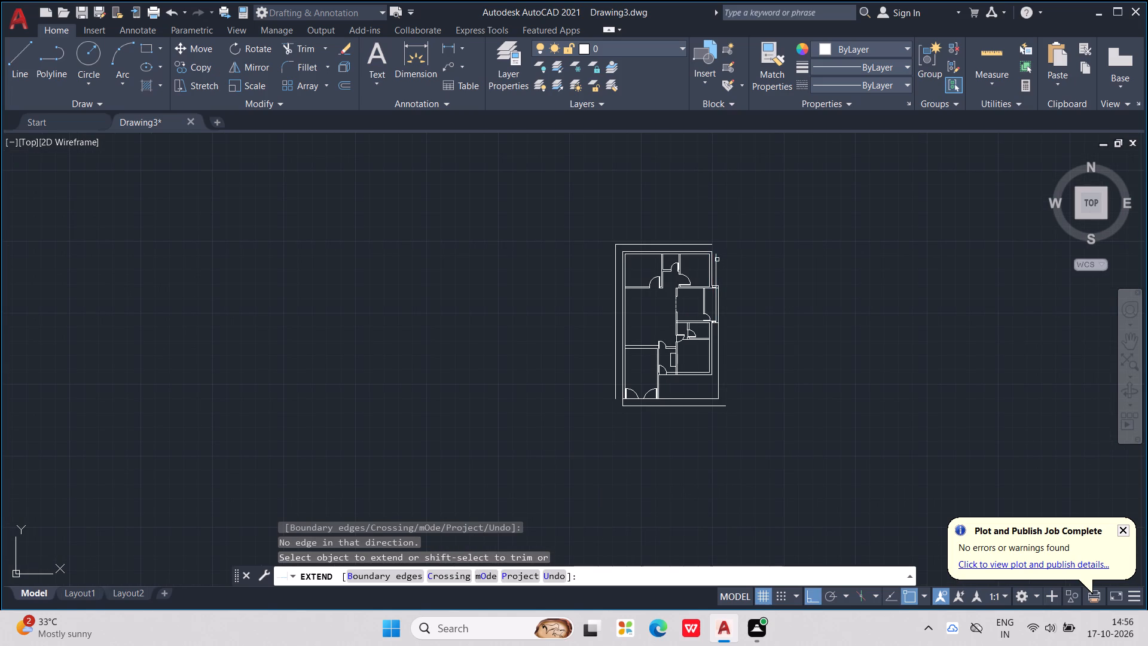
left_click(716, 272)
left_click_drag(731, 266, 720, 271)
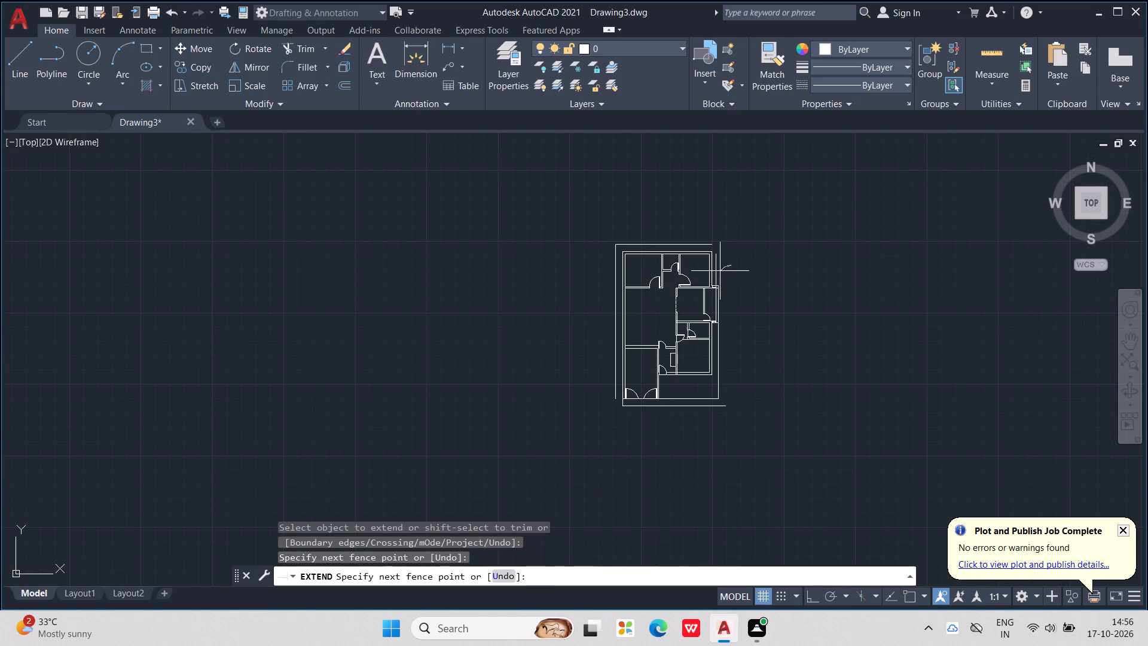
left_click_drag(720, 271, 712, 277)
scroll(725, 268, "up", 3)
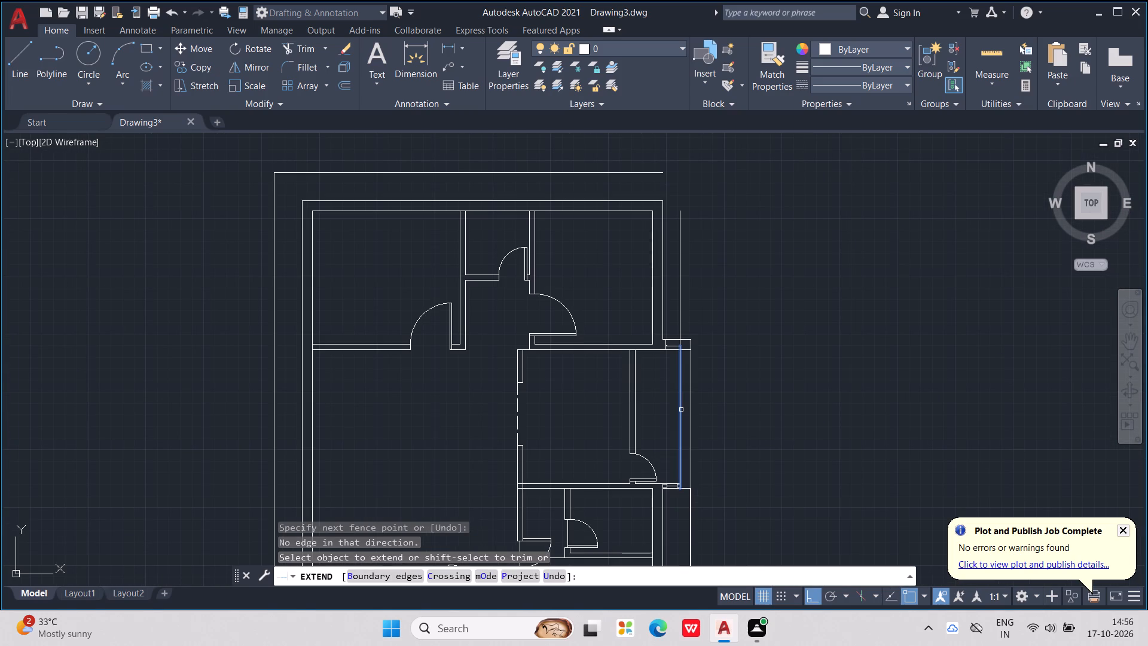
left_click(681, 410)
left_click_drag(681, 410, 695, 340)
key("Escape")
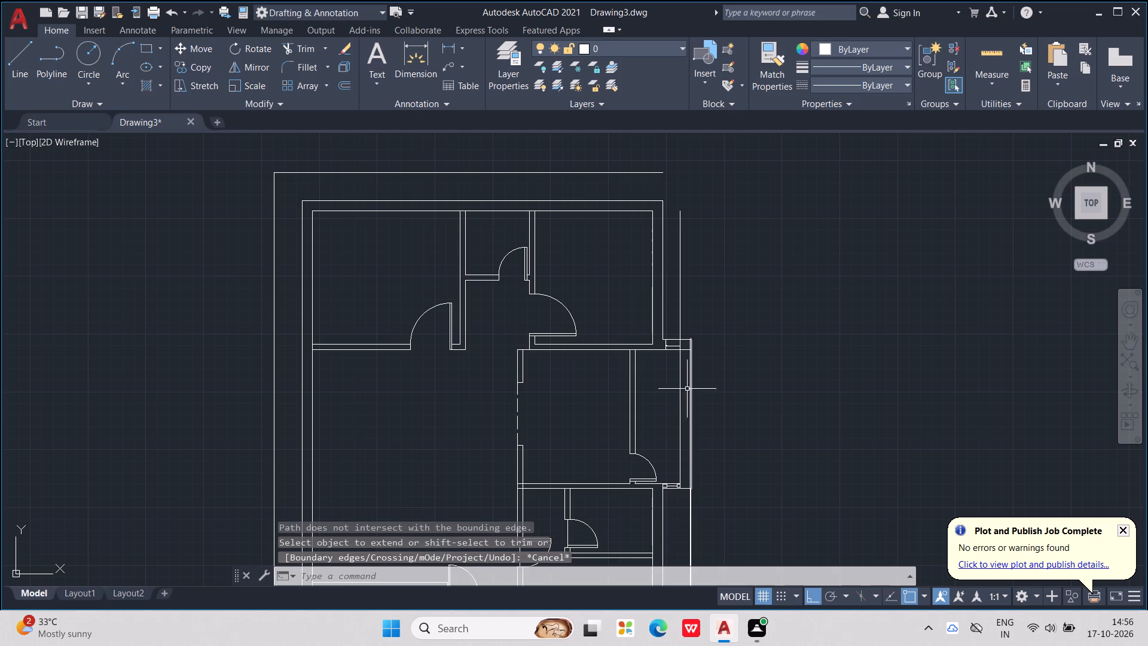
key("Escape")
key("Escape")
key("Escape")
Draw a vertical line from the outer end of the lower right-side window down to just past the lower outline line.
middle_click_drag(685, 432, 691, 374)
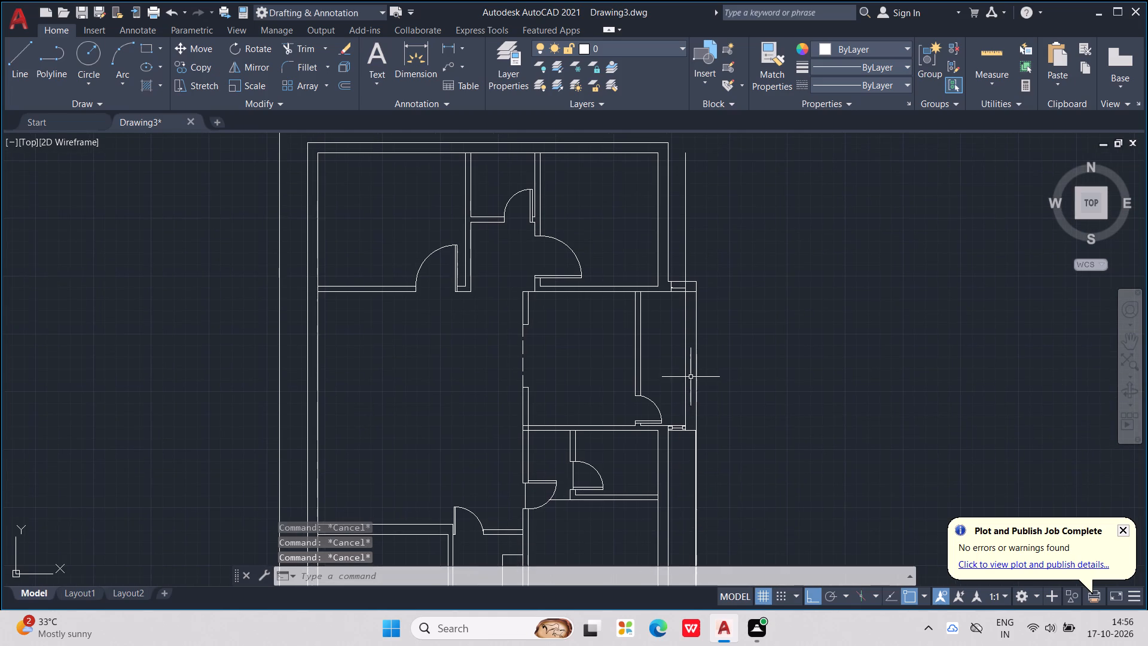
key("l")
key("Return")
scroll(690, 435, "up", 3)
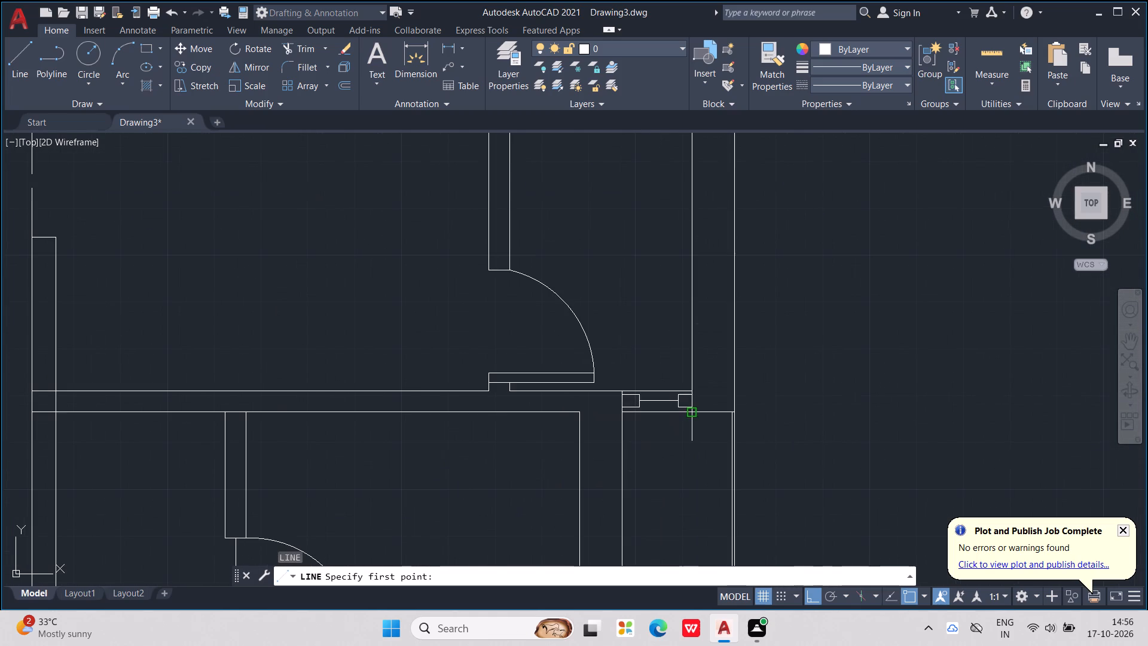
left_click(692, 416)
scroll(695, 410, "down", 3)
middle_click_drag(711, 443, 714, 433)
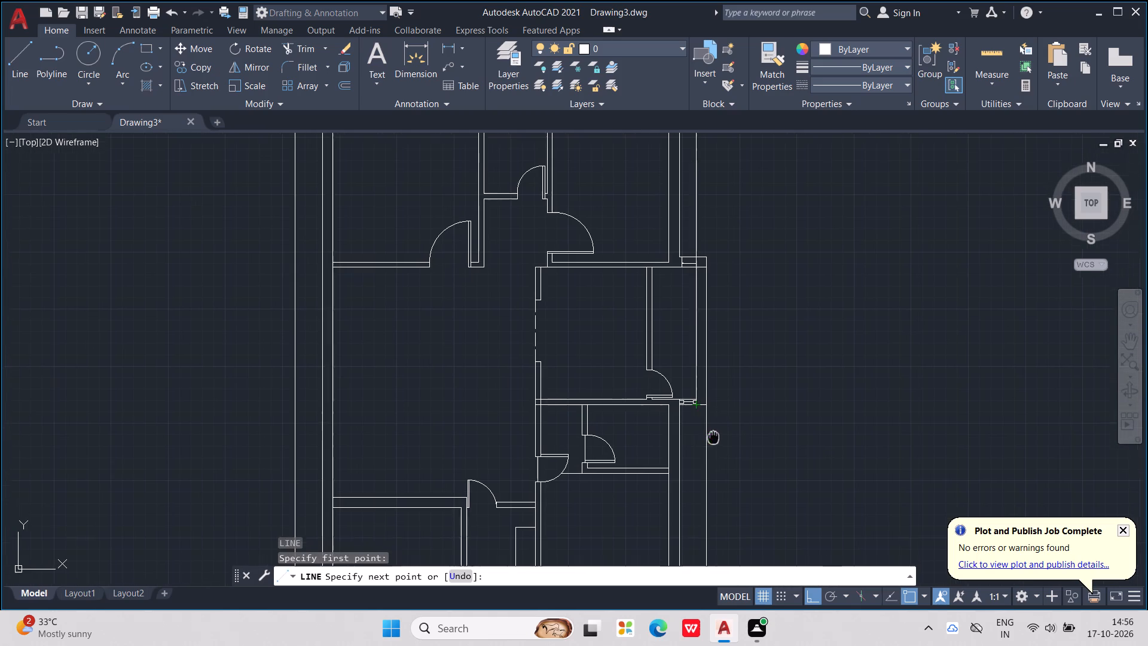
middle_click_drag(714, 433, 736, 351)
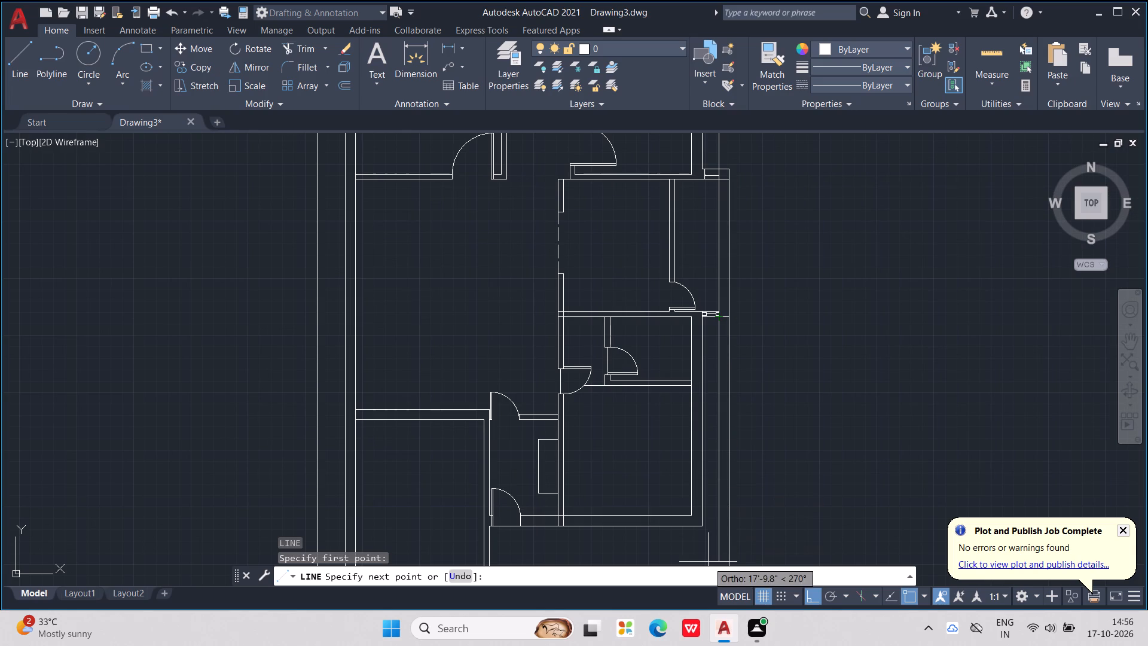
middle_click_drag(712, 551, 724, 416)
scroll(728, 488, "up", 1)
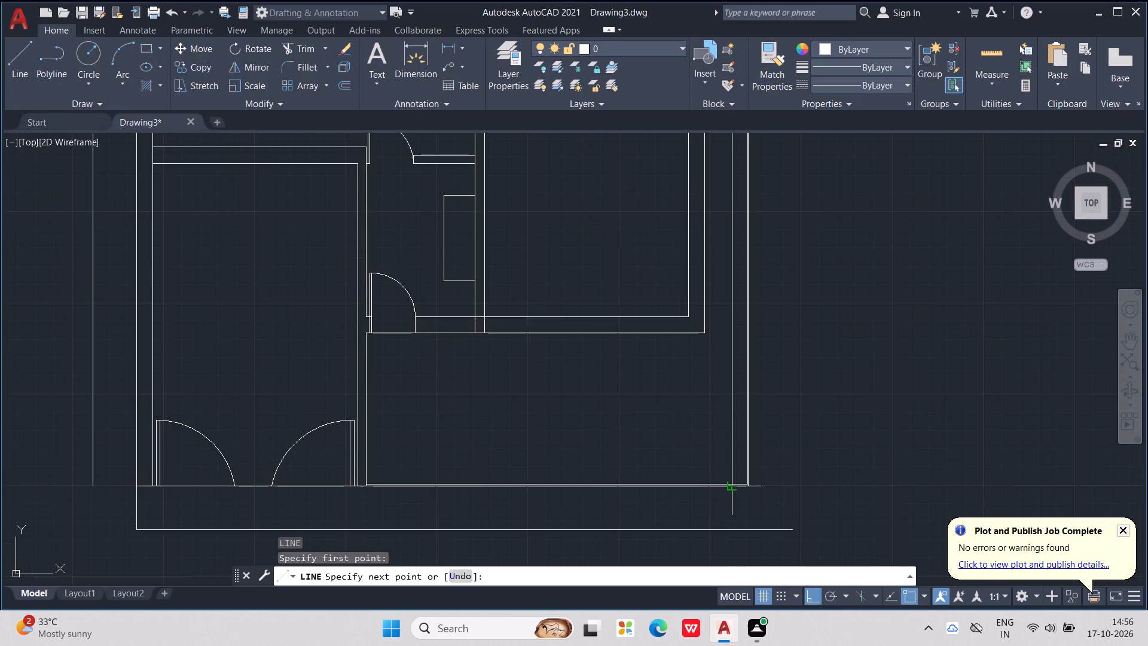
scroll(728, 488, "up", 3)
middle_click_drag(730, 501, 732, 480)
scroll(730, 501, "down", 4)
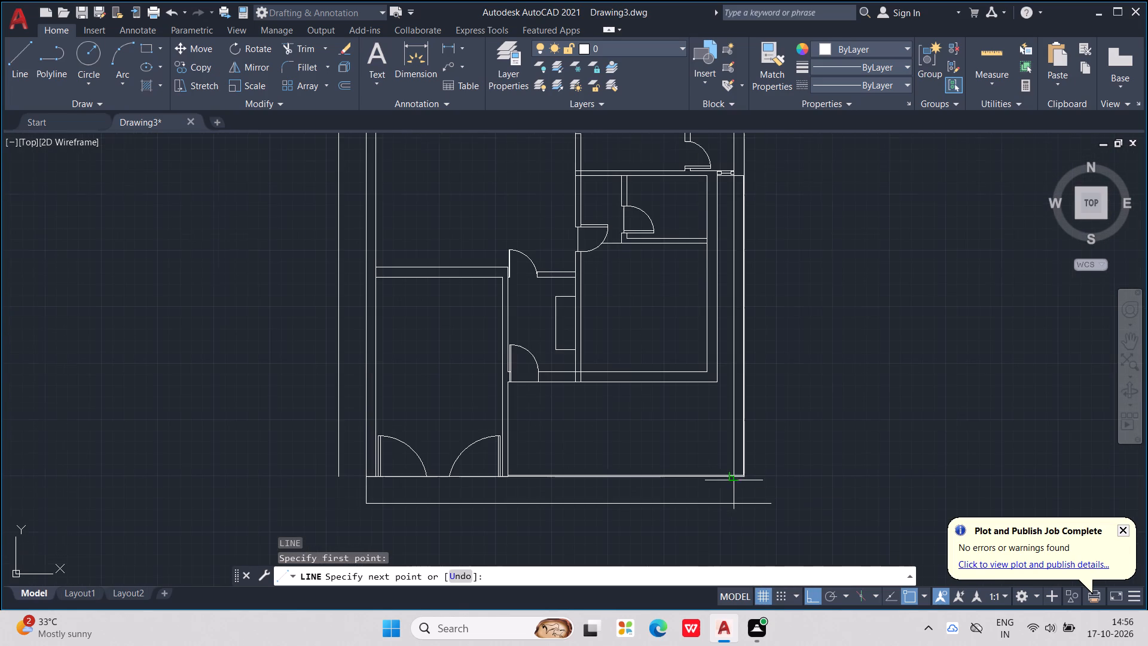
left_click(738, 522)
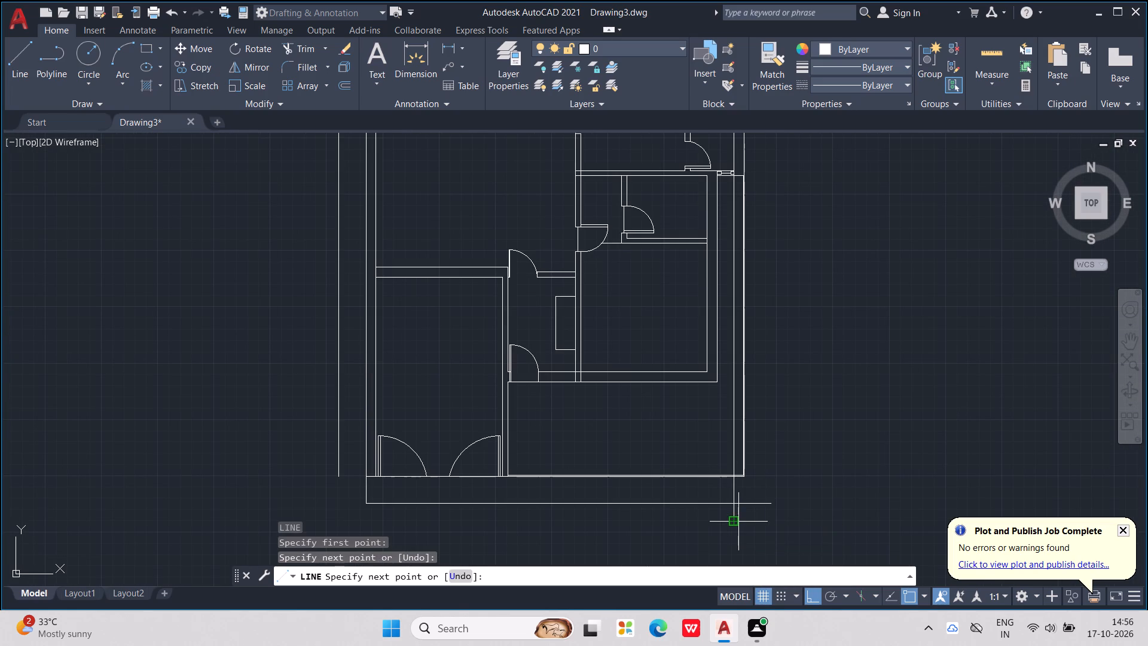
Erase the outer of the two nearly coincident vertical lines along the plan's right edge, just below the side room.
key("Escape")
key("Escape")
key("Escape")
key("Escape")
key("Escape")
key("Escape")
key("Escape")
middle_click_drag(750, 403, 757, 447)
scroll(757, 447, "down", 1)
middle_click_drag(757, 447, 750, 498)
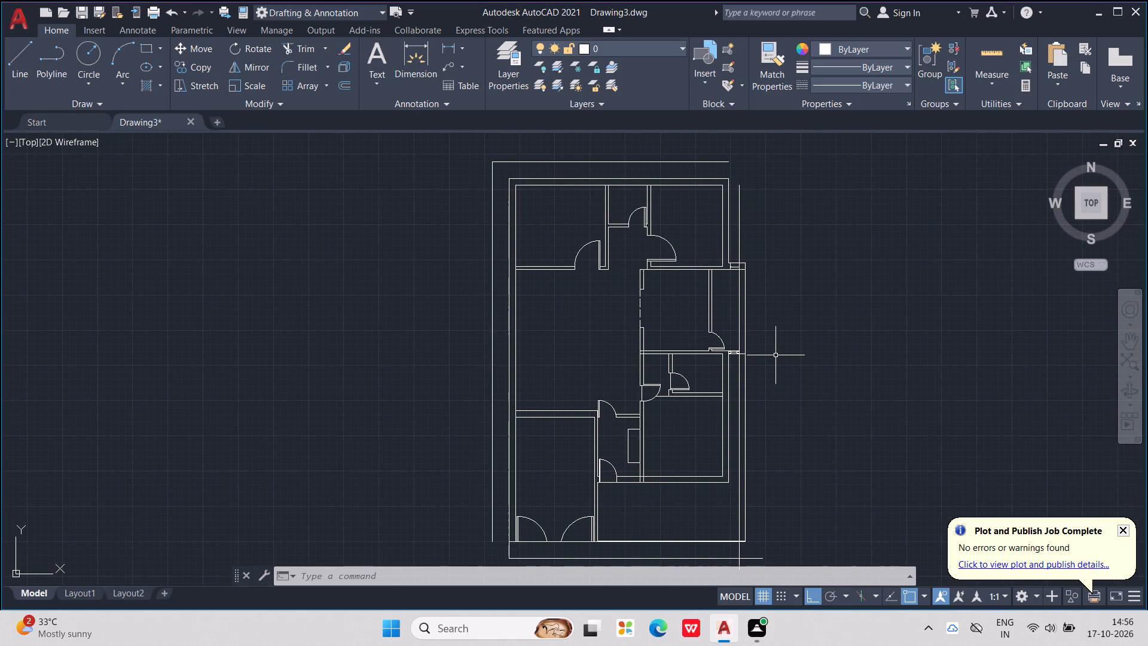
scroll(764, 373, "up", 2)
scroll(710, 391, "up", 4)
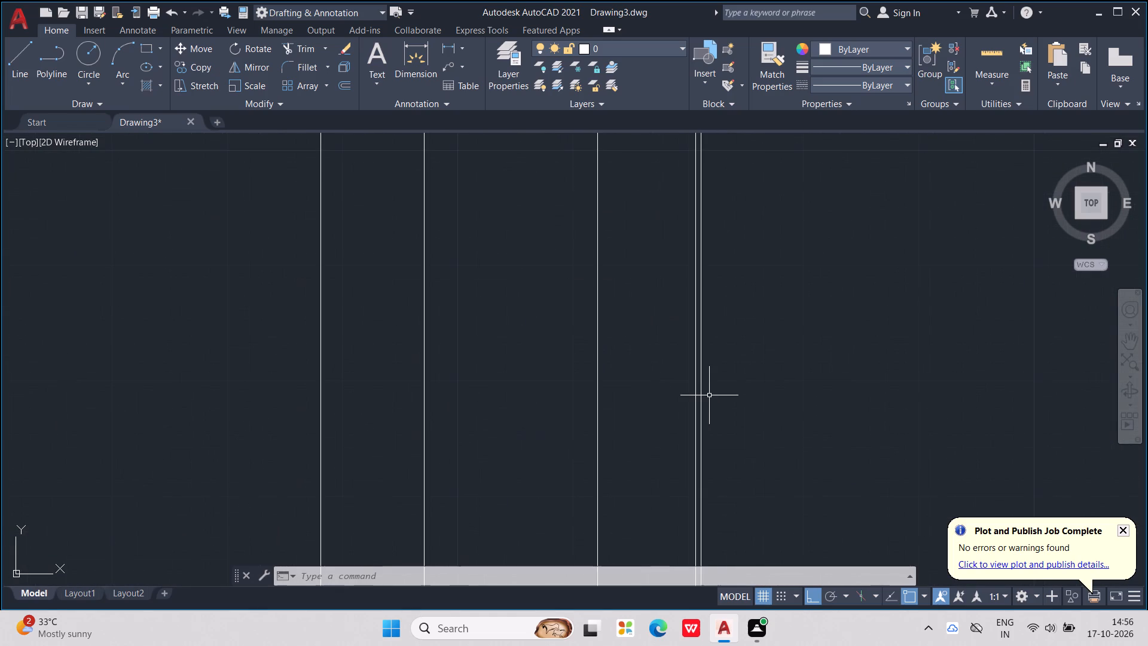
left_click(702, 406)
key("Delete")
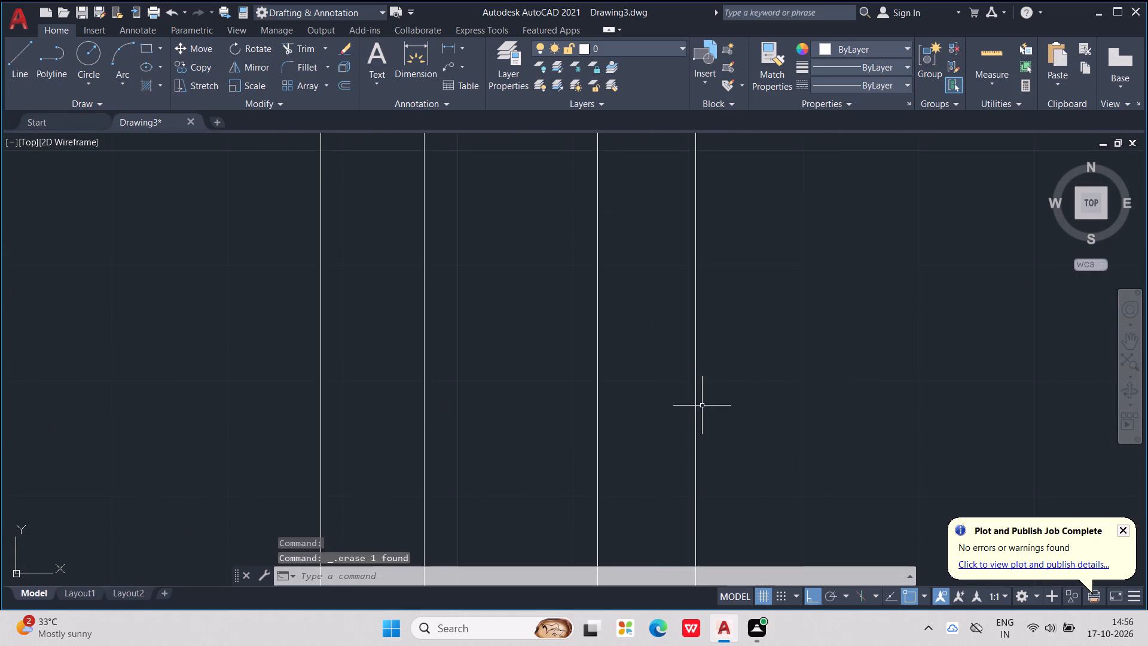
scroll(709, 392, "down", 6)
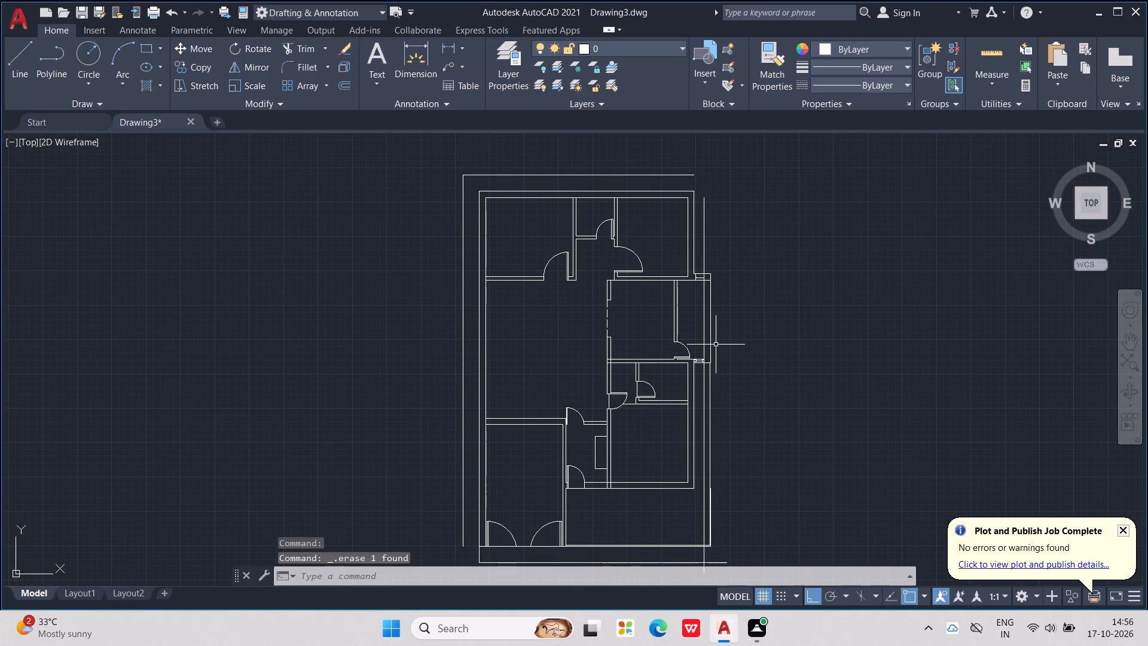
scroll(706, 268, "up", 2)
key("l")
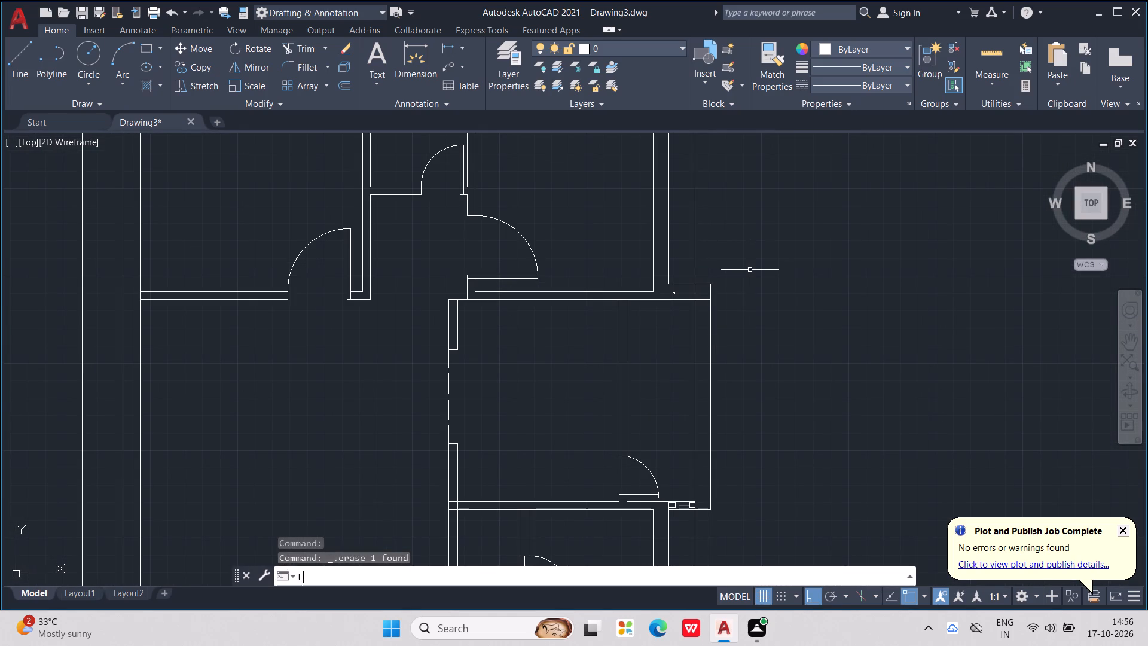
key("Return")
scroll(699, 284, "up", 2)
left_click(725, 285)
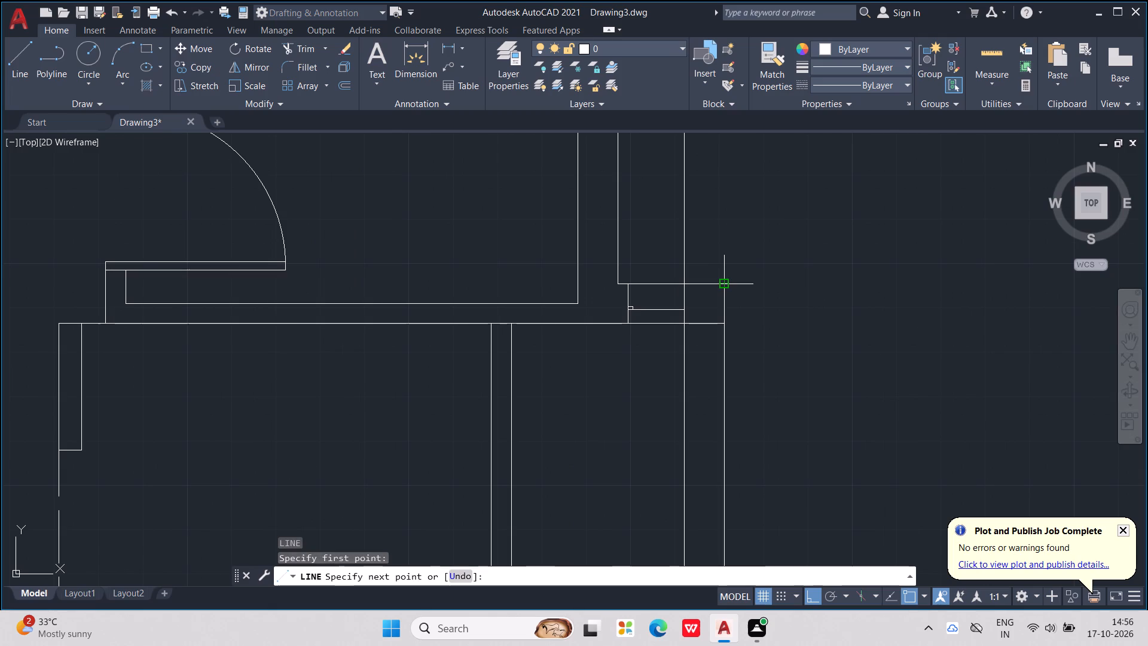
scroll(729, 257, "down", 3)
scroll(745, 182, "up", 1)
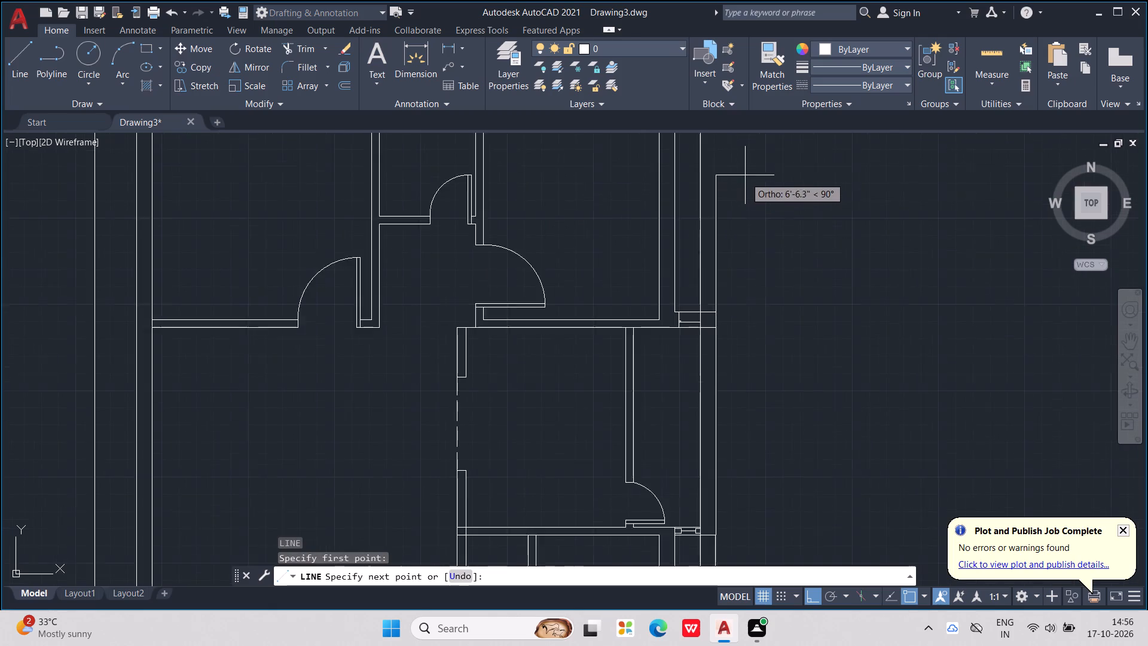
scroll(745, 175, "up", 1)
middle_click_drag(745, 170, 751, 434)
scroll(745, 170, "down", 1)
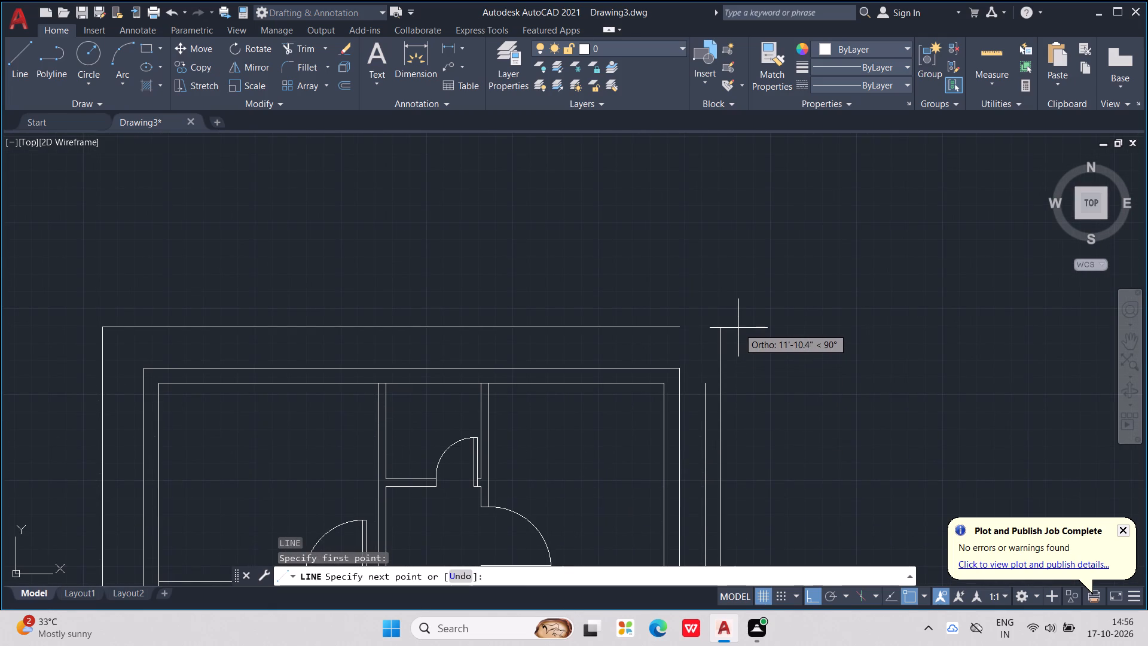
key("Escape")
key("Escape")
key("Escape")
Draw a line from the right offset line's upper end up to the top outline's level, then across to the top outline's end.
key("l")
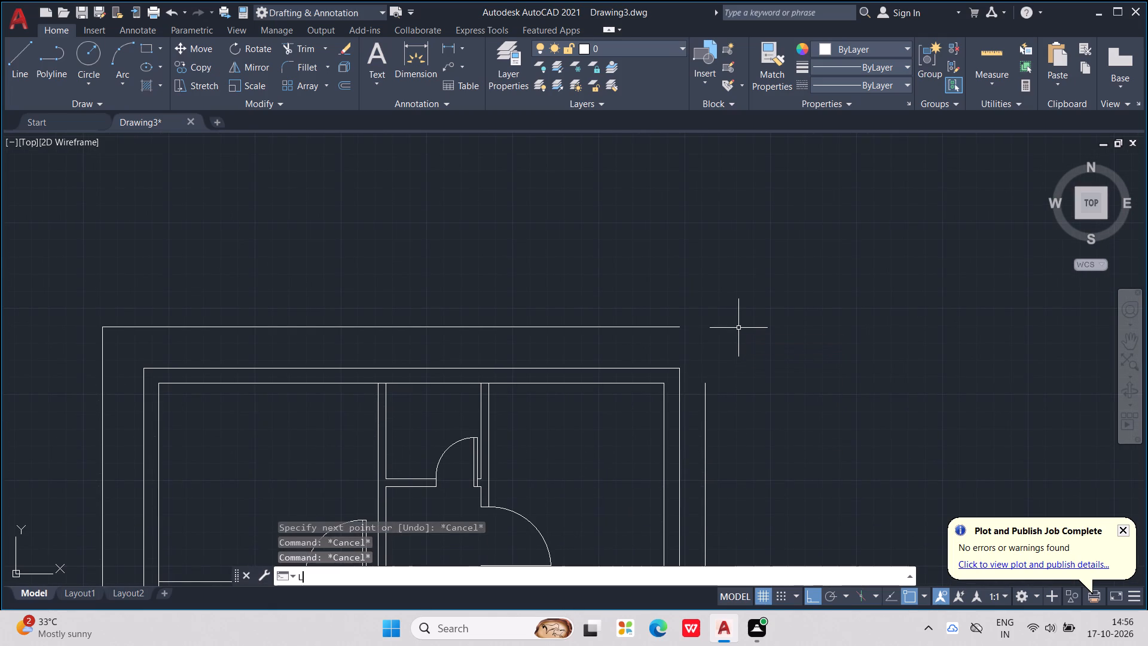
key("Return")
left_click(704, 382)
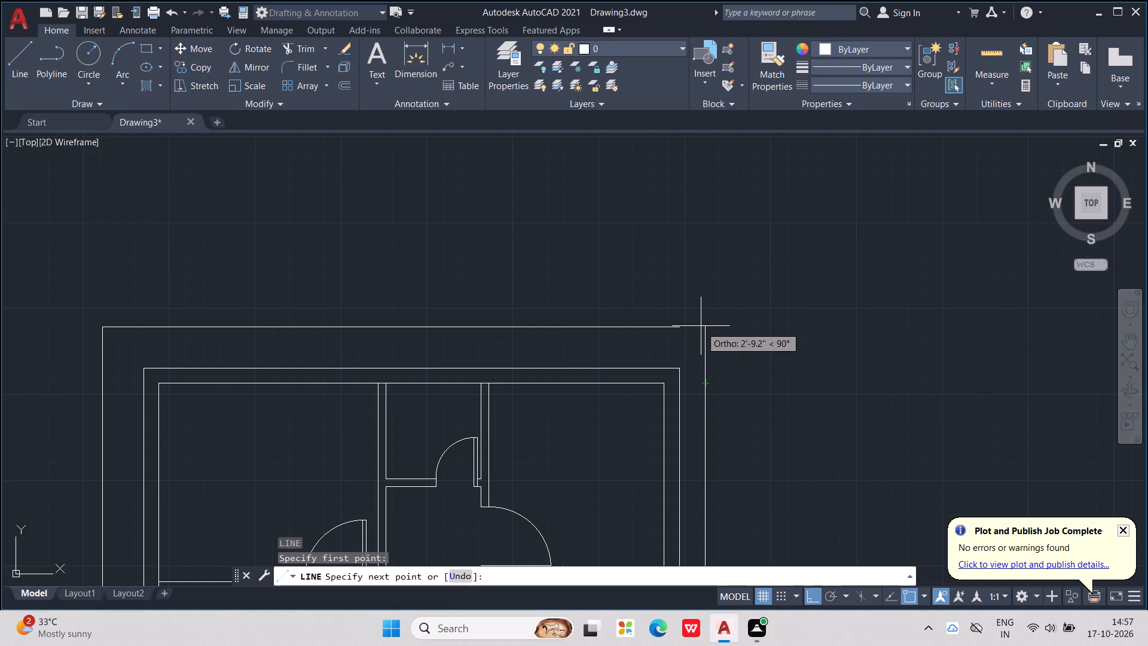
left_click(703, 326)
left_click(683, 329)
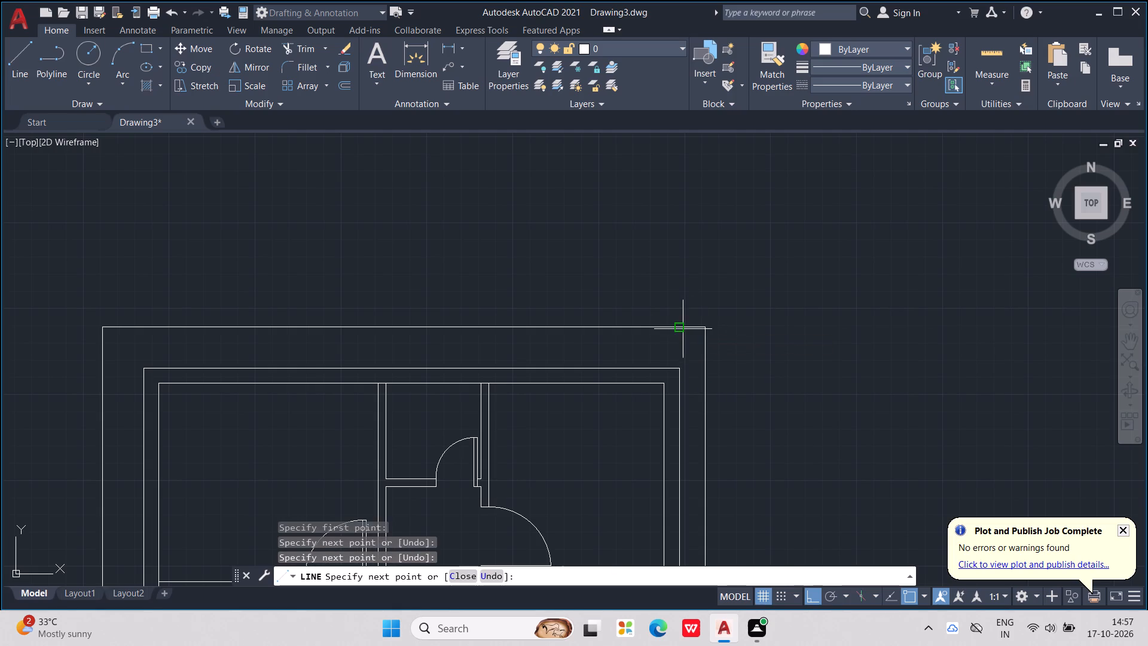
scroll(695, 319, "down", 3)
key("Escape")
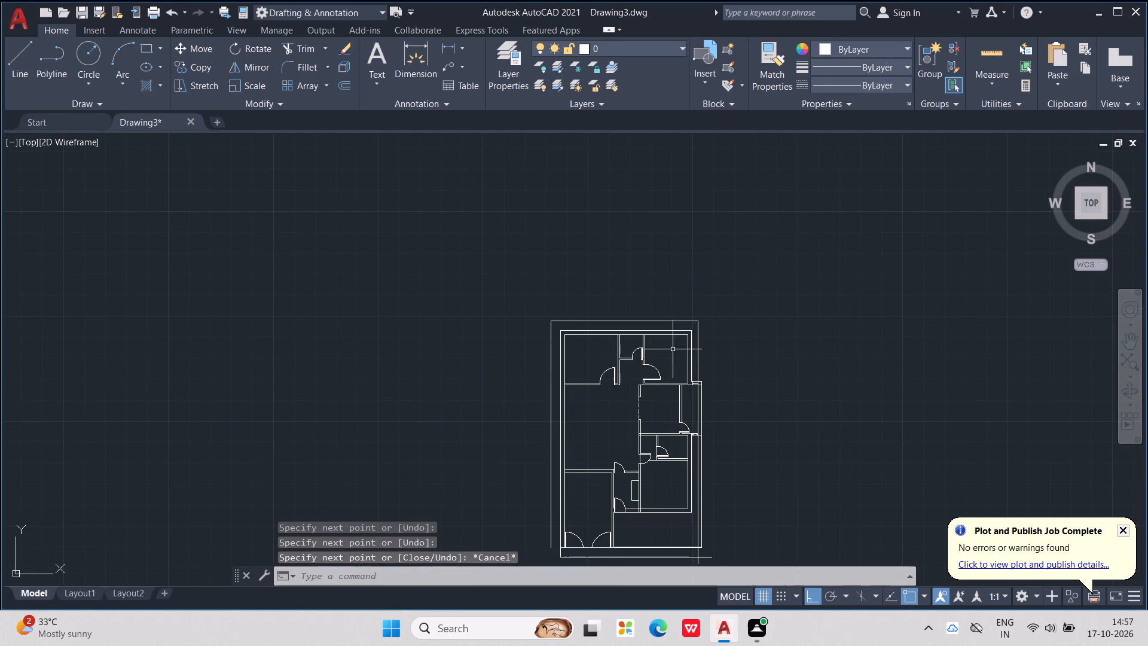
key("Escape")
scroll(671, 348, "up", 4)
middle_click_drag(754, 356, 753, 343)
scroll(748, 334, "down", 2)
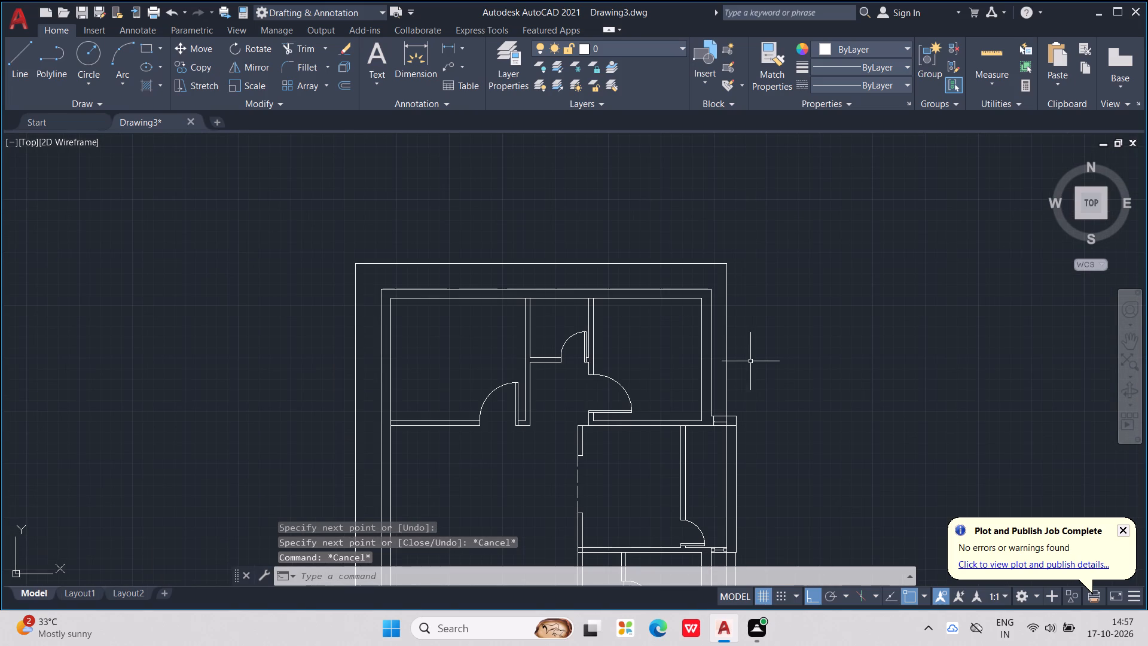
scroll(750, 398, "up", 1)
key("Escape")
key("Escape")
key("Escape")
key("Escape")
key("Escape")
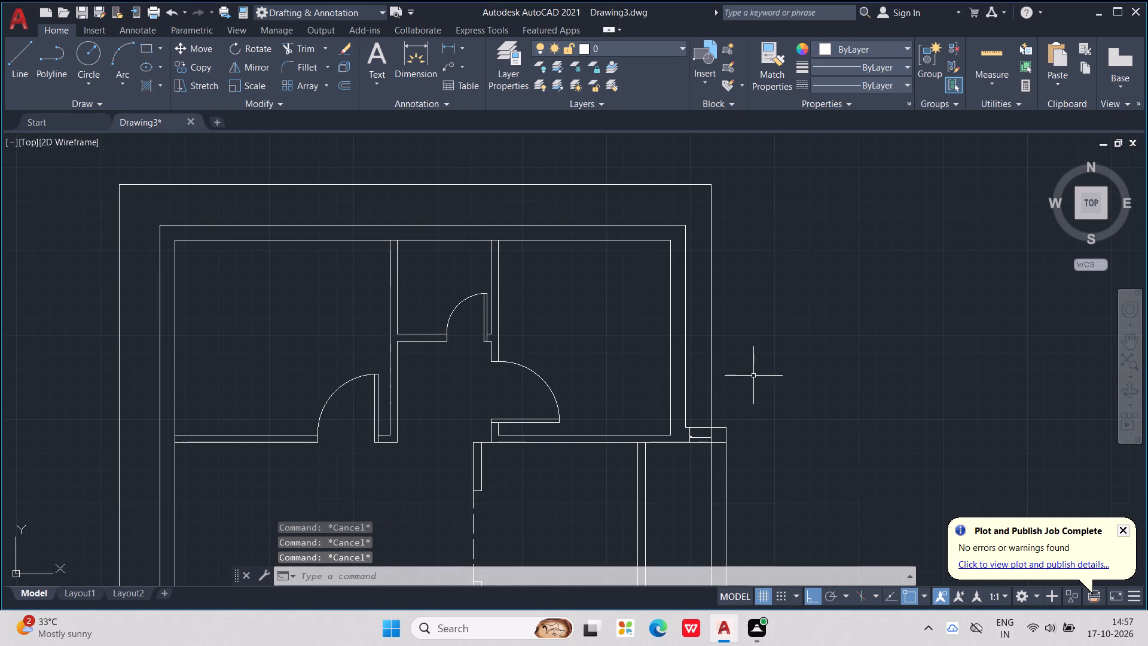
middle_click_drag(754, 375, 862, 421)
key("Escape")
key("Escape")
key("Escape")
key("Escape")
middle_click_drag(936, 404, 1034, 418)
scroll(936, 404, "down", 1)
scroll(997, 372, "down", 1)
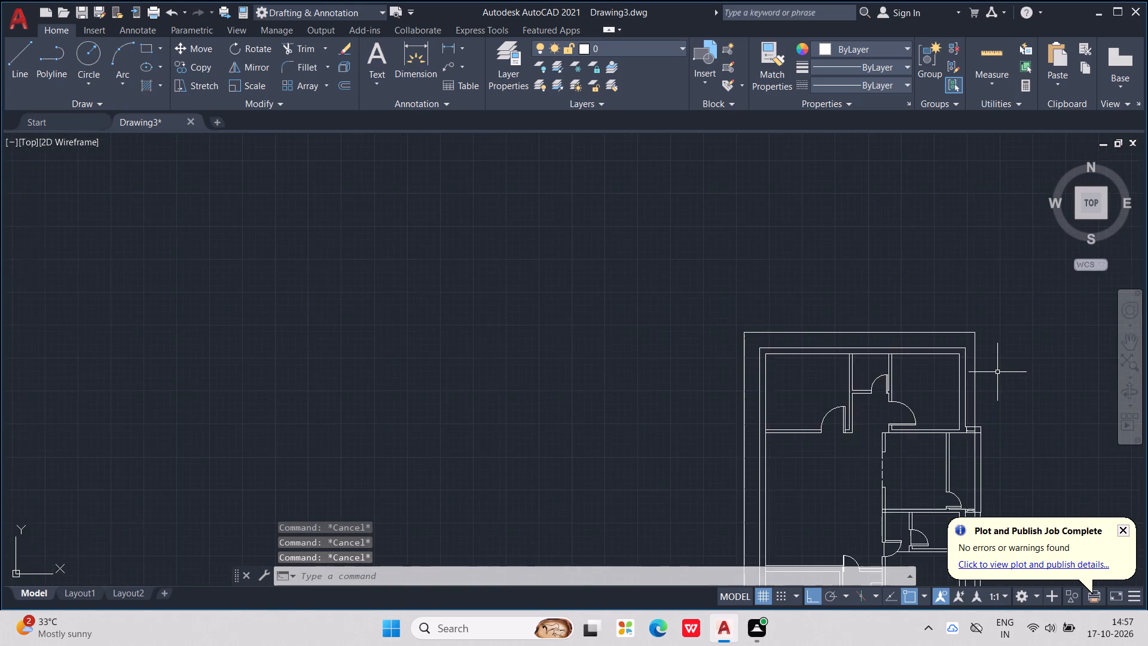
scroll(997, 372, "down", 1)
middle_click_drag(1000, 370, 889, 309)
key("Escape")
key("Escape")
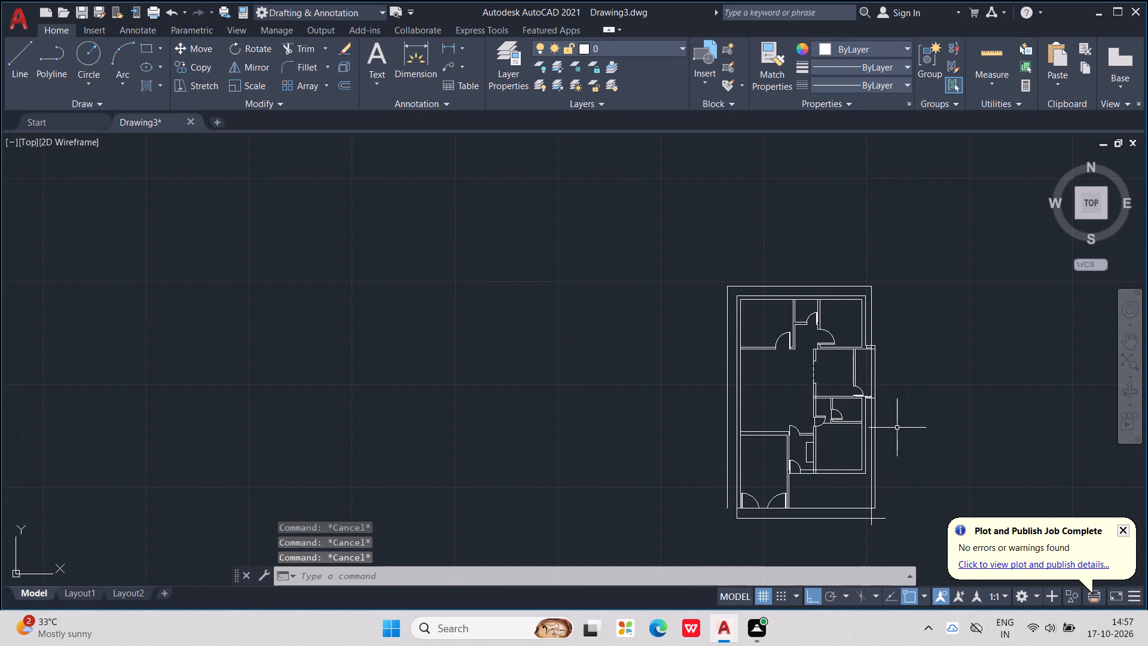
Trim away the right vertical line between the bottom wall and lower outline, and its stub beyond the lower outline.
key("t")
key("r")
key("Return")
scroll(886, 554, "up", 2)
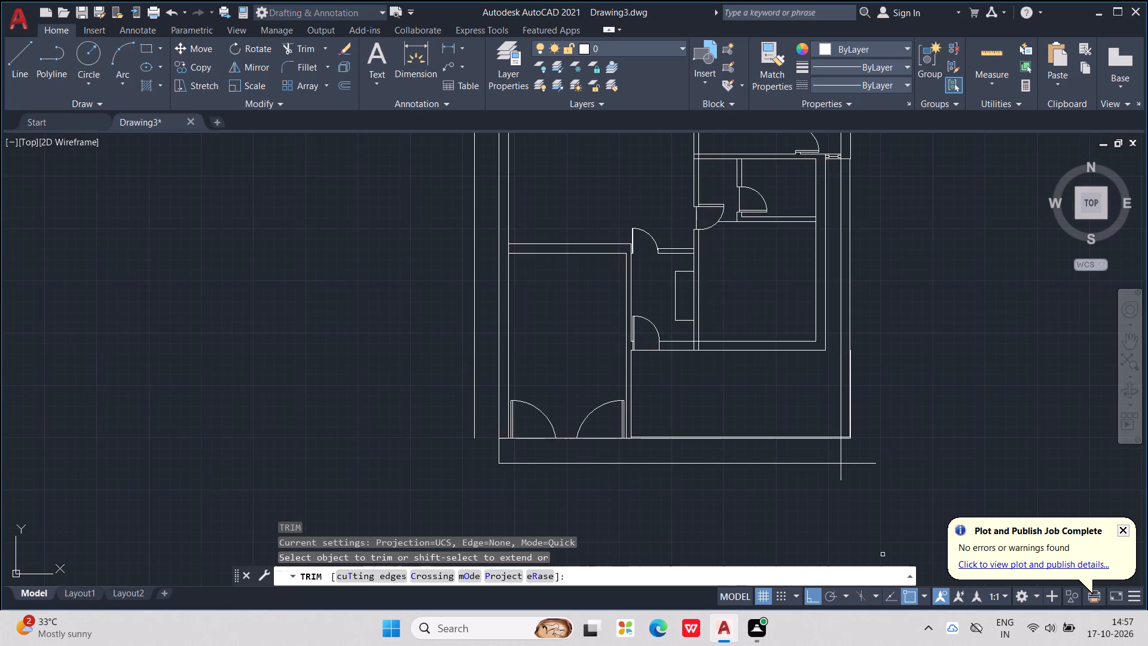
scroll(871, 504, "up", 2)
left_click_drag(795, 371, 736, 374)
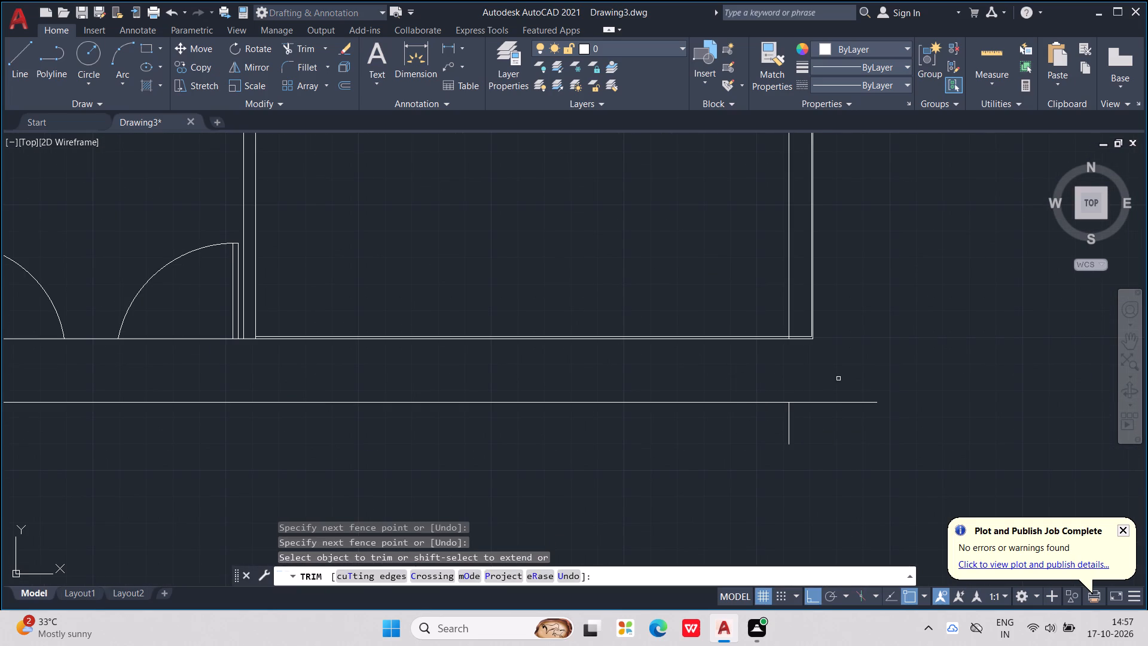
left_click_drag(787, 429, 756, 433)
scroll(798, 412, "down", 3)
Trim away the short vertical line joining the plan's bottom-left outer corner to the lower outline.
middle_click_drag(807, 463, 808, 464)
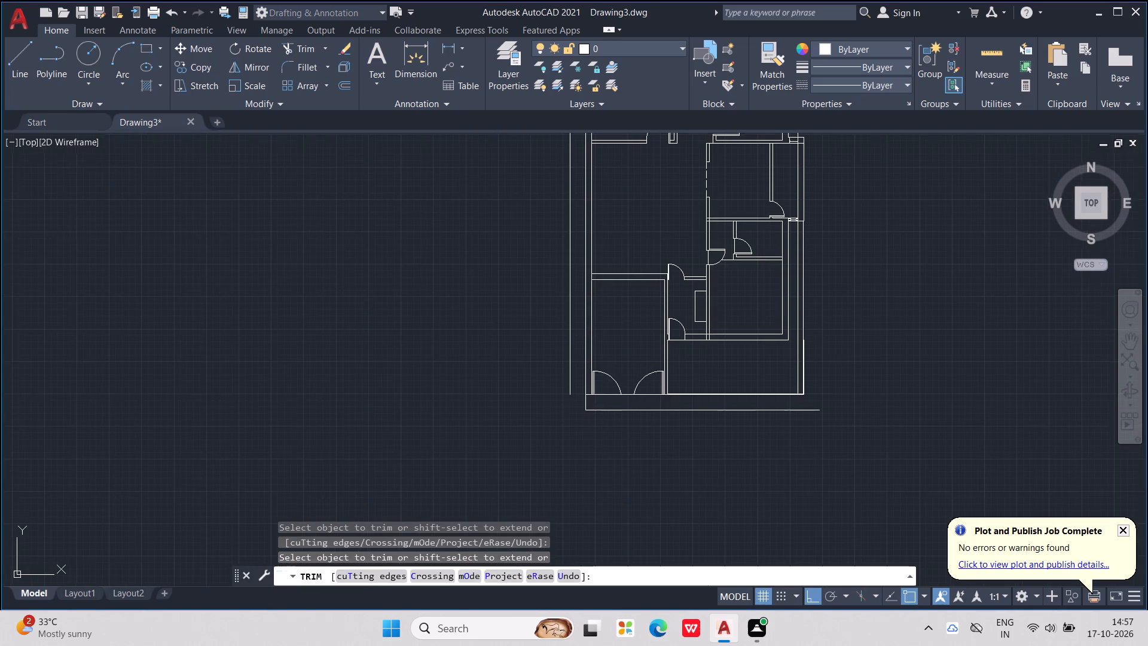
middle_click_drag(808, 464, 881, 504)
scroll(679, 444, "up", 2)
left_click(623, 447)
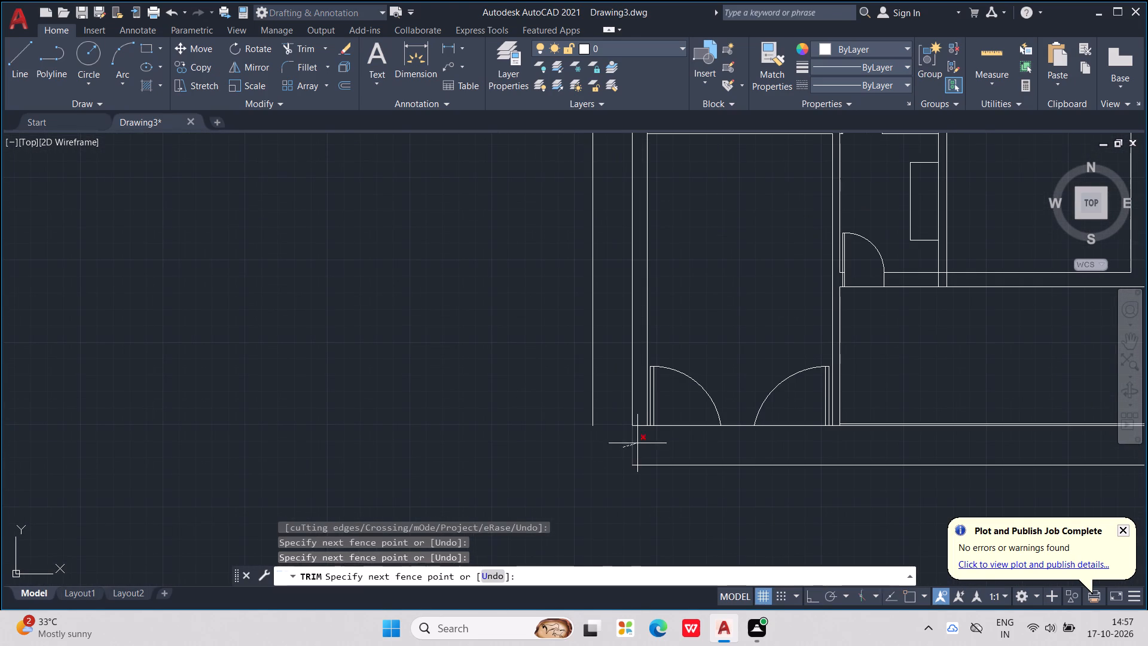
left_click(648, 441)
key("Escape")
key("Escape")
key("Escape")
key("Escape")
key("Escape")
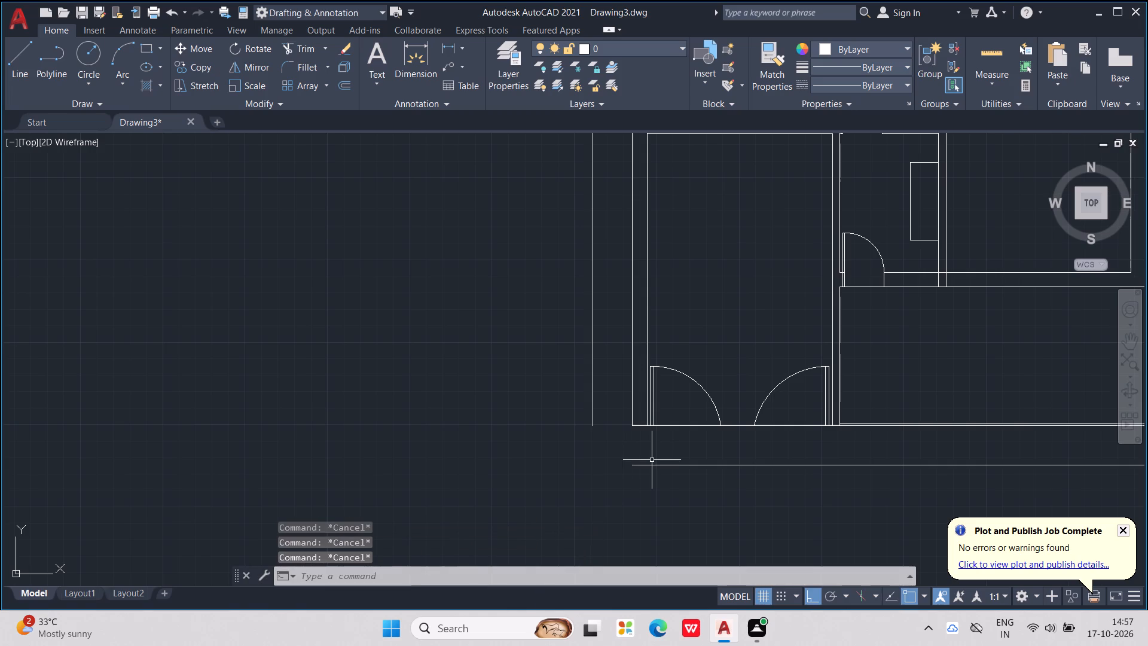
key("Escape")
Offset both segments of the left outline line 4.5" outward.
type("OFF")
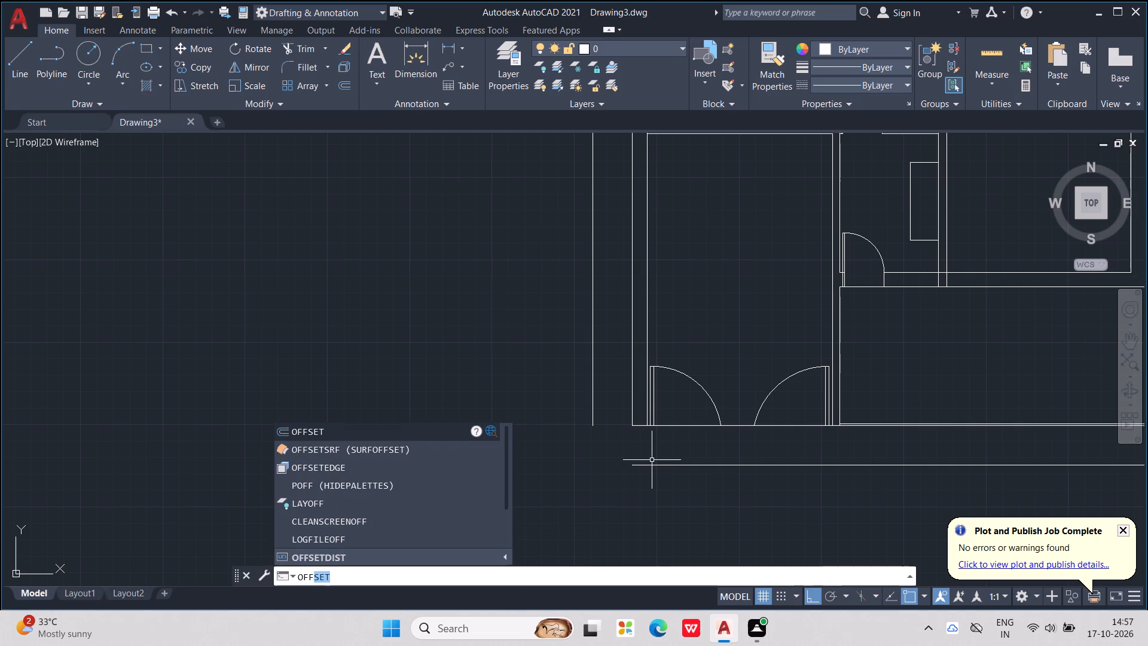
key("Return")
key("4")
type(".5\"")
key("Return")
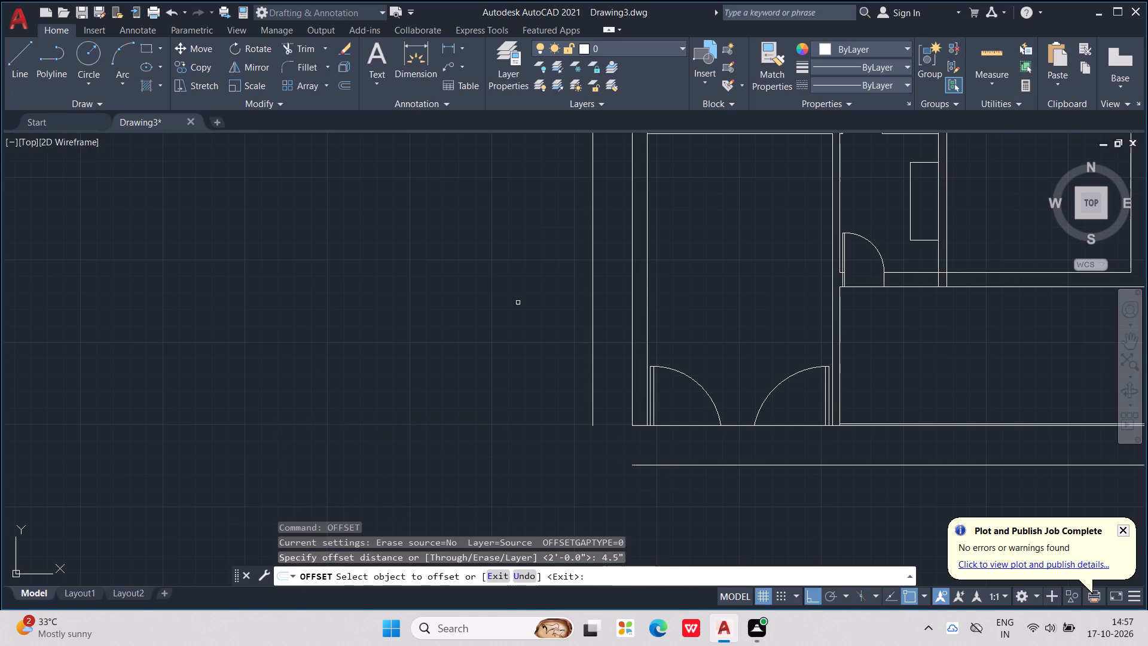
left_click(591, 268)
left_click(569, 267)
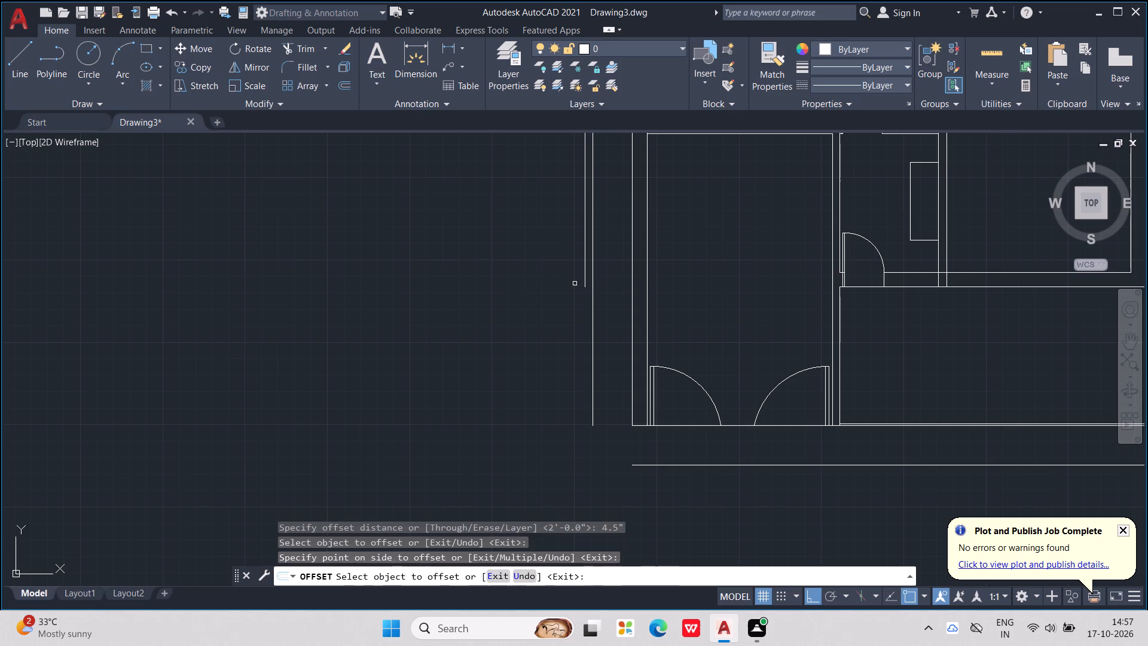
left_click(592, 320)
left_click(575, 322)
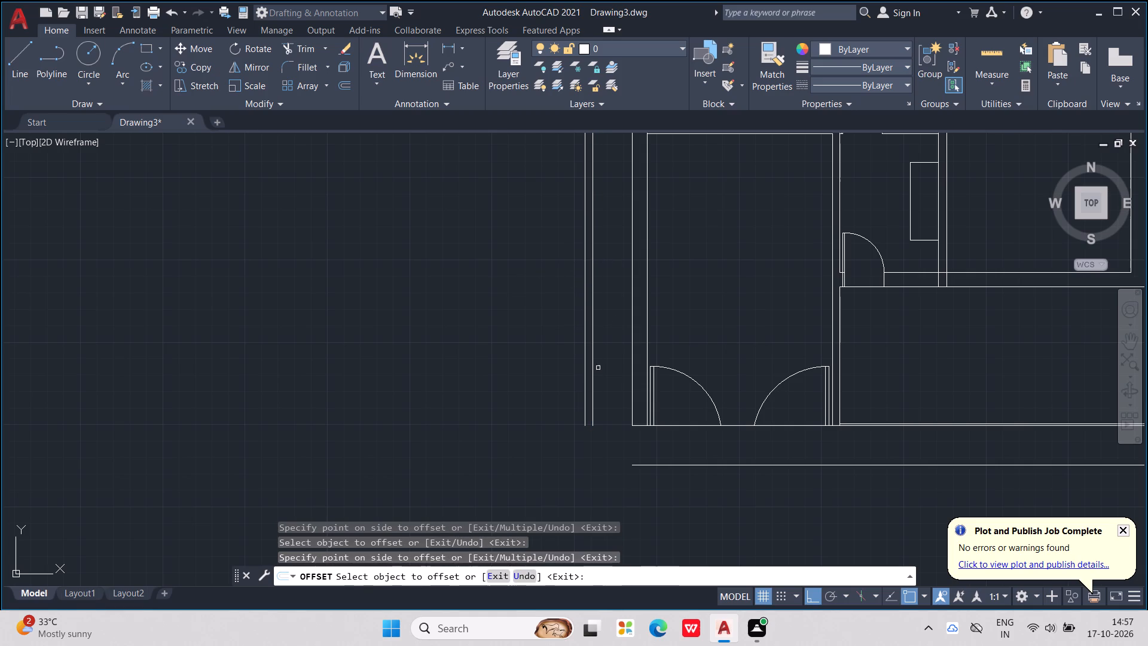
Offset the lower outline line and the top outline line 4.5" outward.
left_click(693, 467)
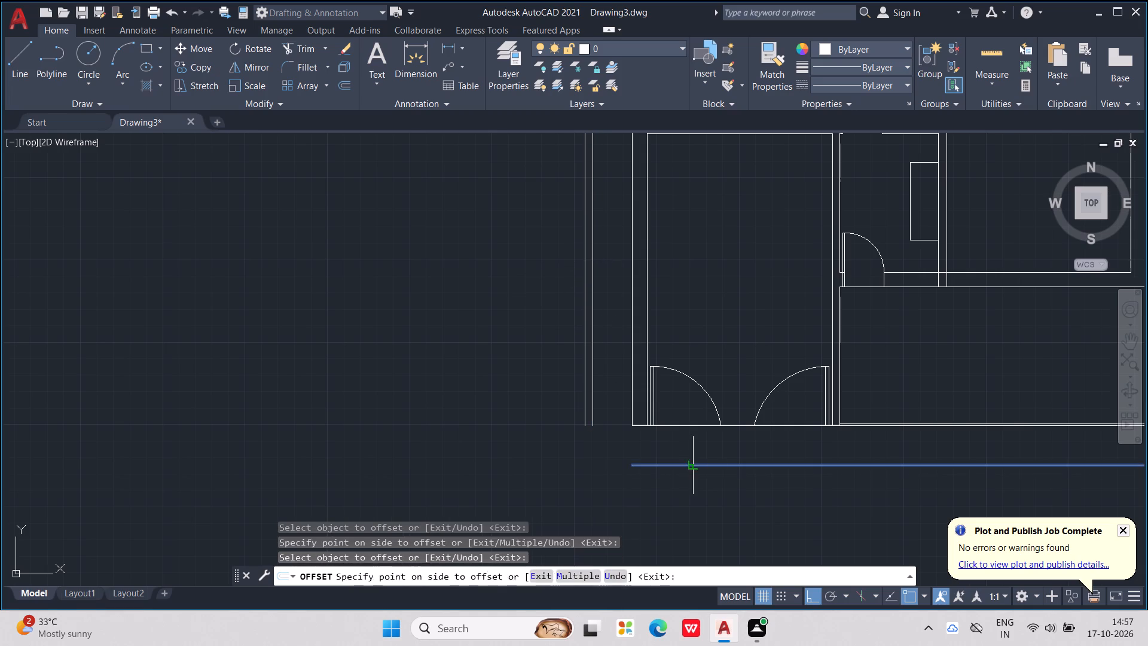
left_click(697, 490)
scroll(708, 453, "down", 3)
scroll(750, 231, "up", 2)
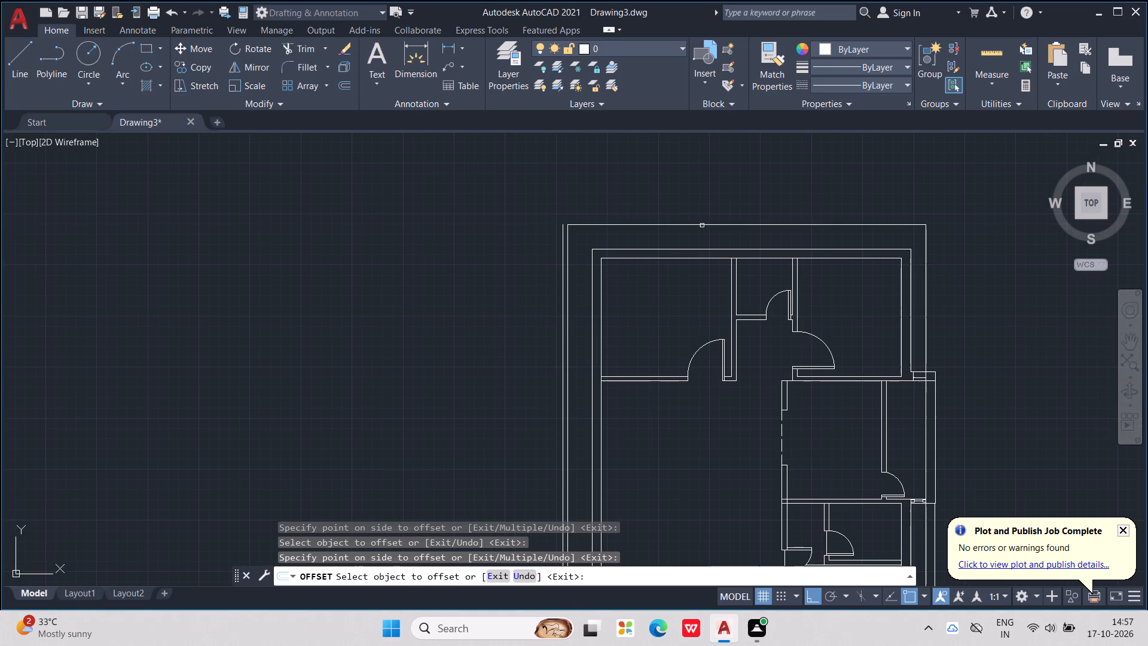
left_click(692, 226)
left_click(690, 211)
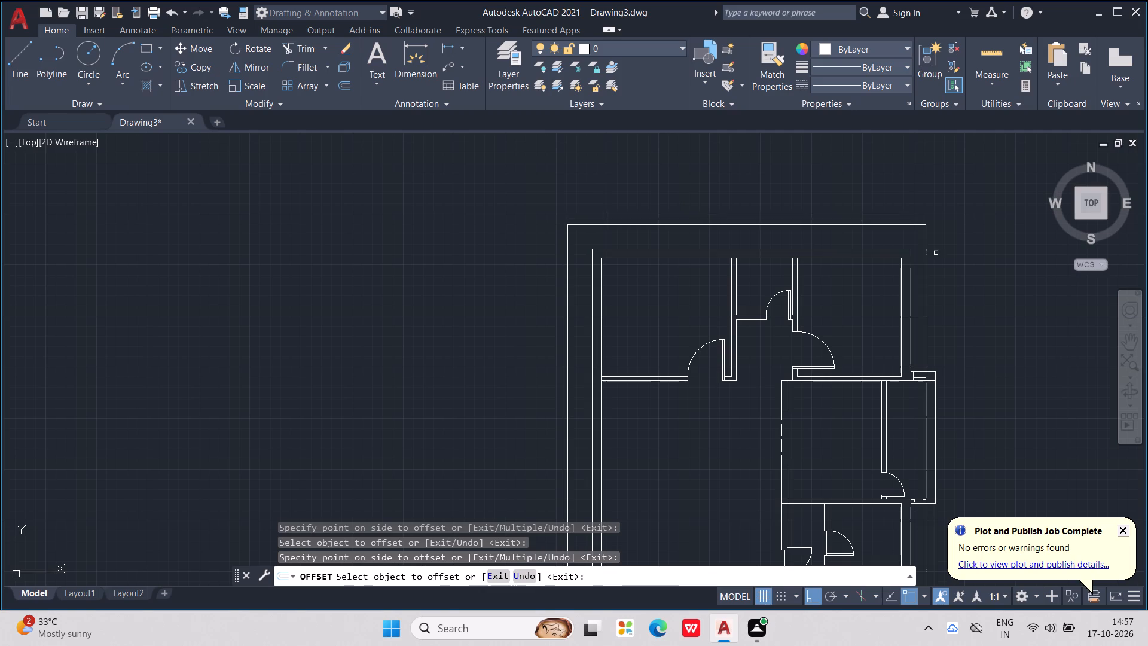
Offset the right outline line beside the top-right room 4.5" outward.
left_click(925, 268)
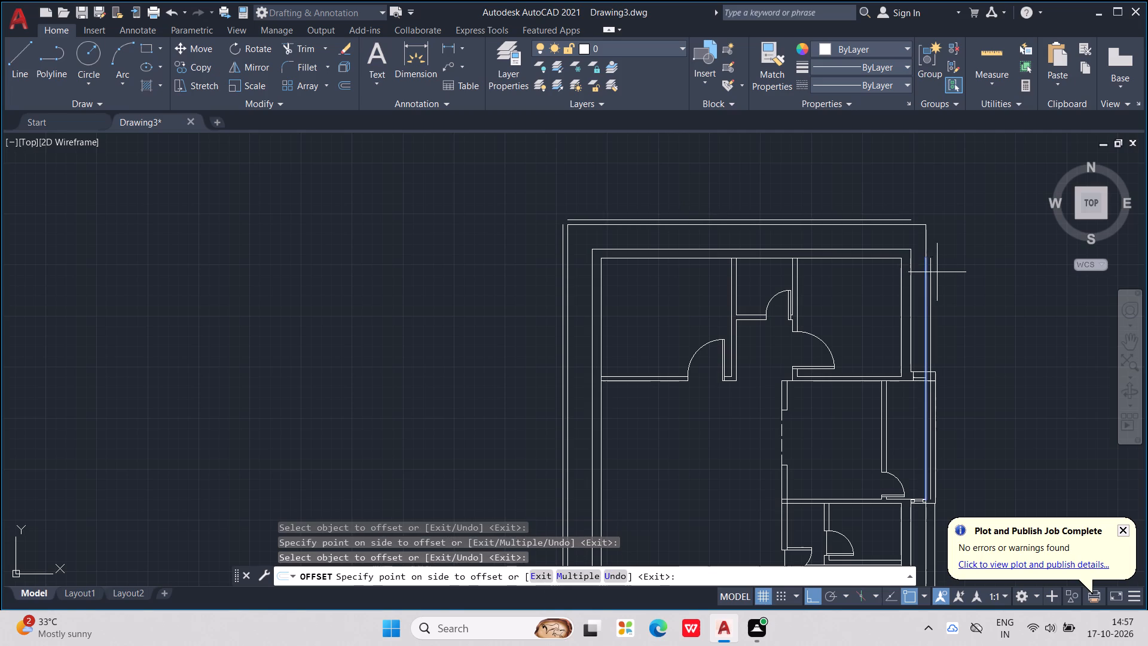
scroll(954, 276, "up", 2)
middle_click_drag(960, 278, 827, 315)
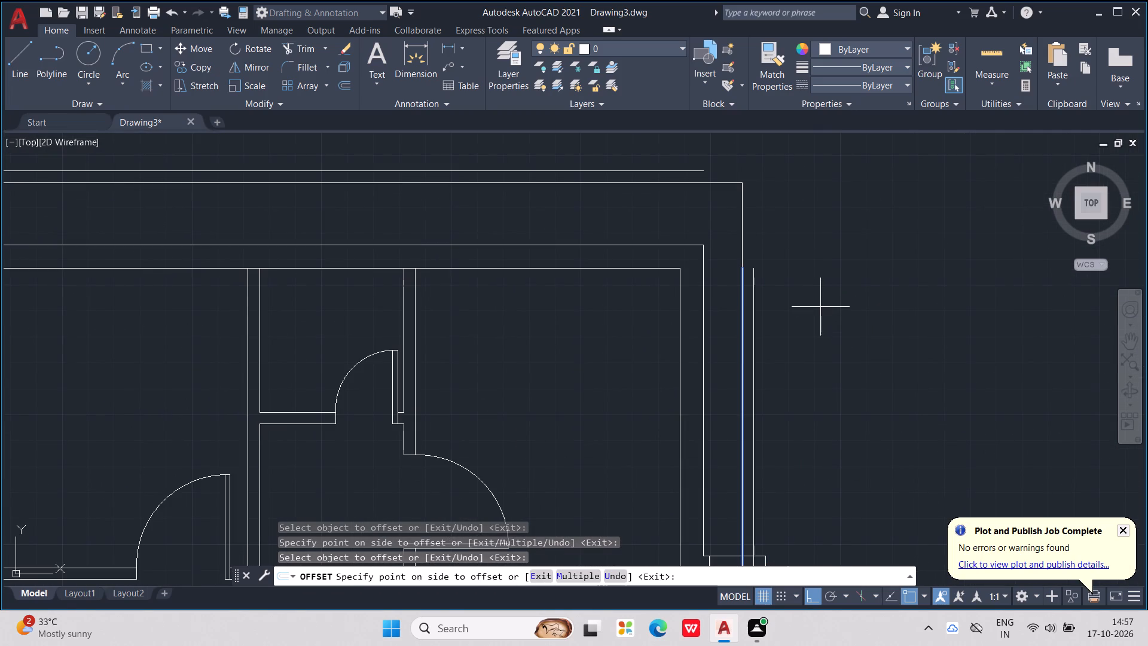
scroll(820, 307, "down", 1)
middle_click_drag(816, 307, 774, 255)
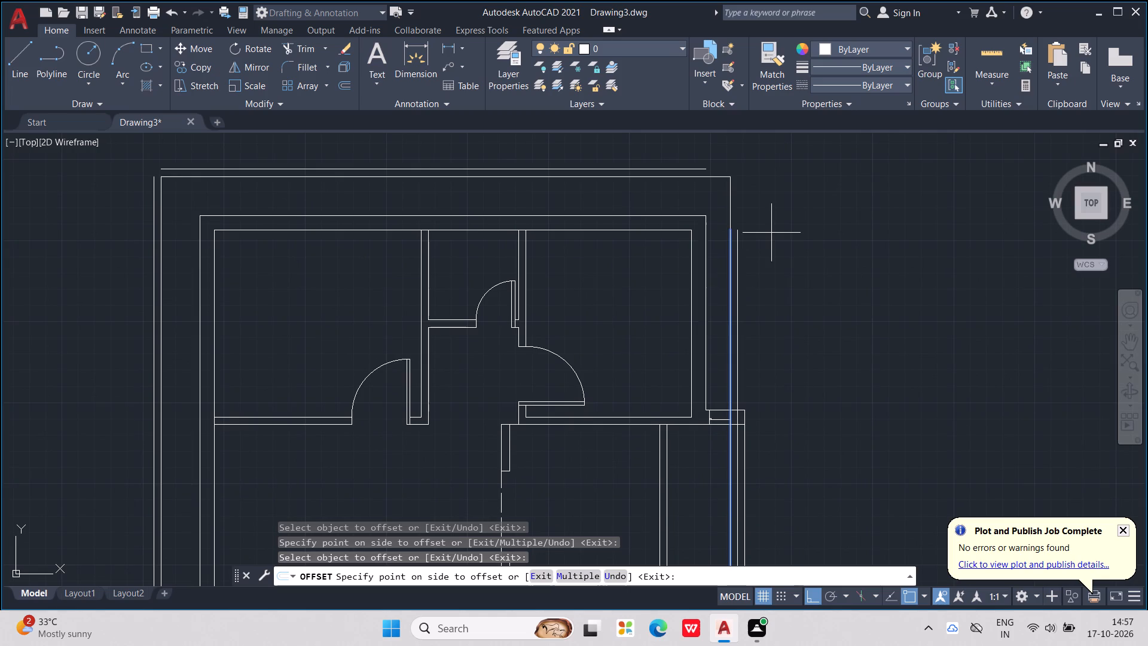
left_click(774, 238)
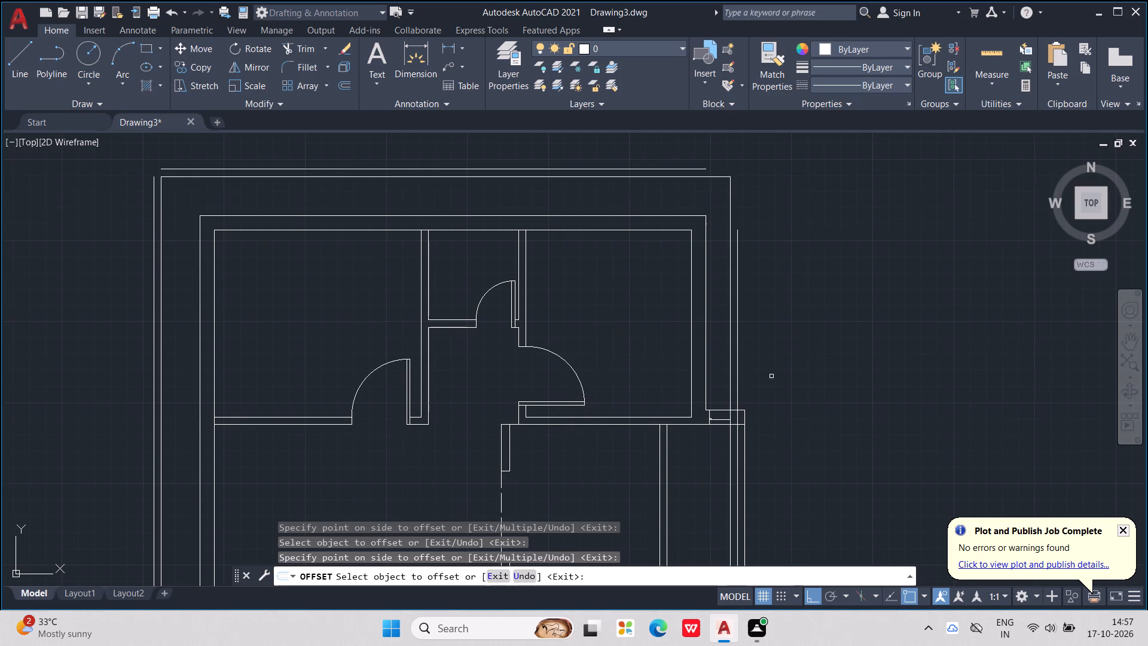
key("Escape")
key("Escape")
middle_click_drag(771, 382, 755, 288)
key("Escape")
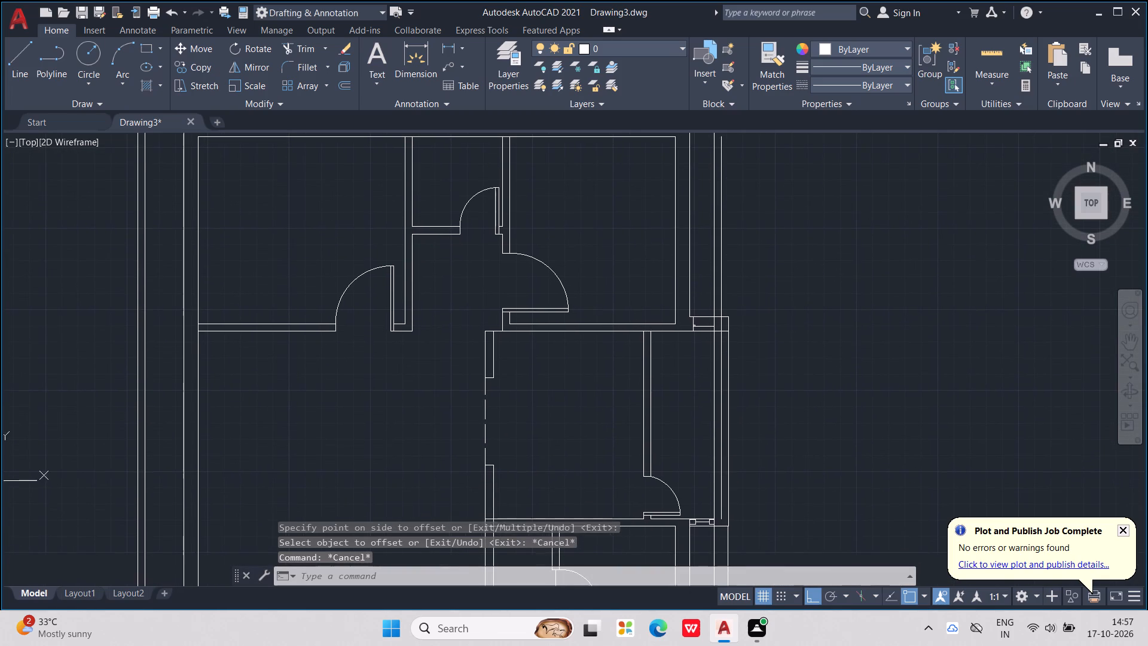
key("Escape")
Trim the offset line out of the right wall and its upper window junction, and remove the stray line beside the wall's lower part.
type("TR")
key("Return")
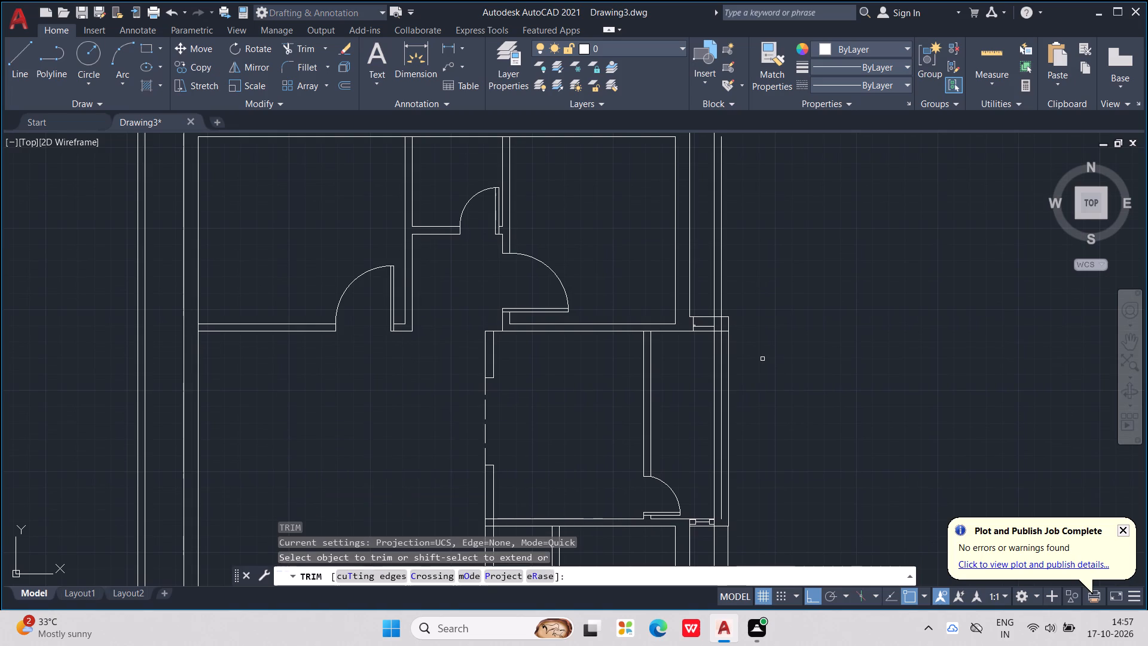
scroll(723, 379, "up", 1)
left_click(717, 363)
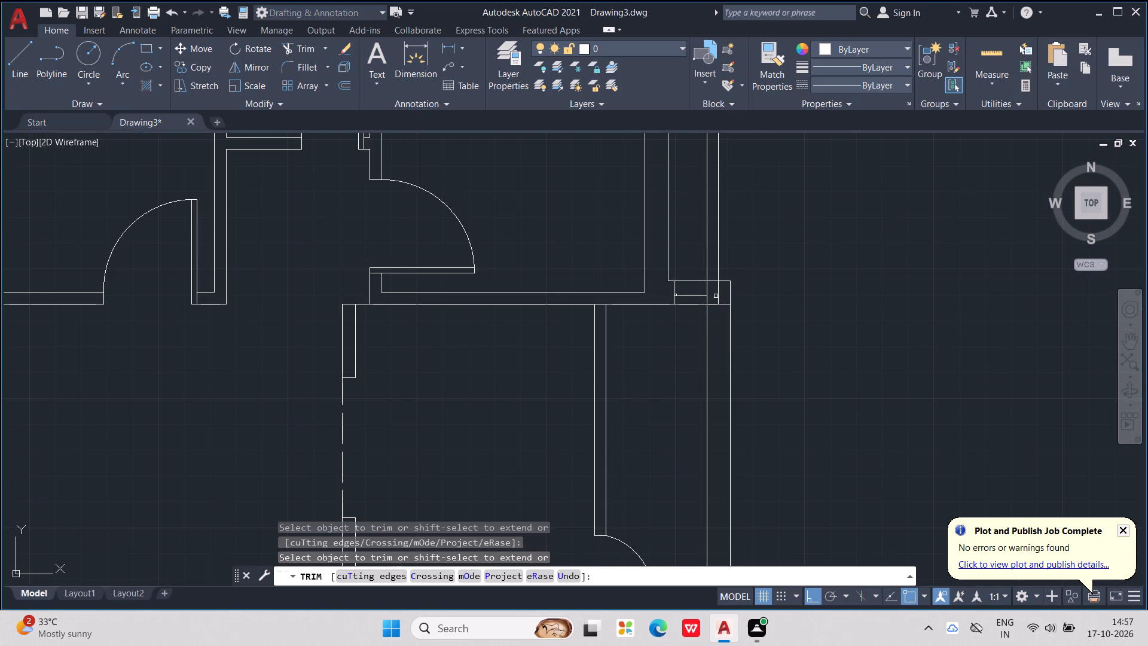
left_click(716, 290)
scroll(721, 289, "down", 3)
middle_click_drag(784, 486, 780, 462)
scroll(734, 483, "up", 4)
middle_click_drag(730, 482, 782, 443)
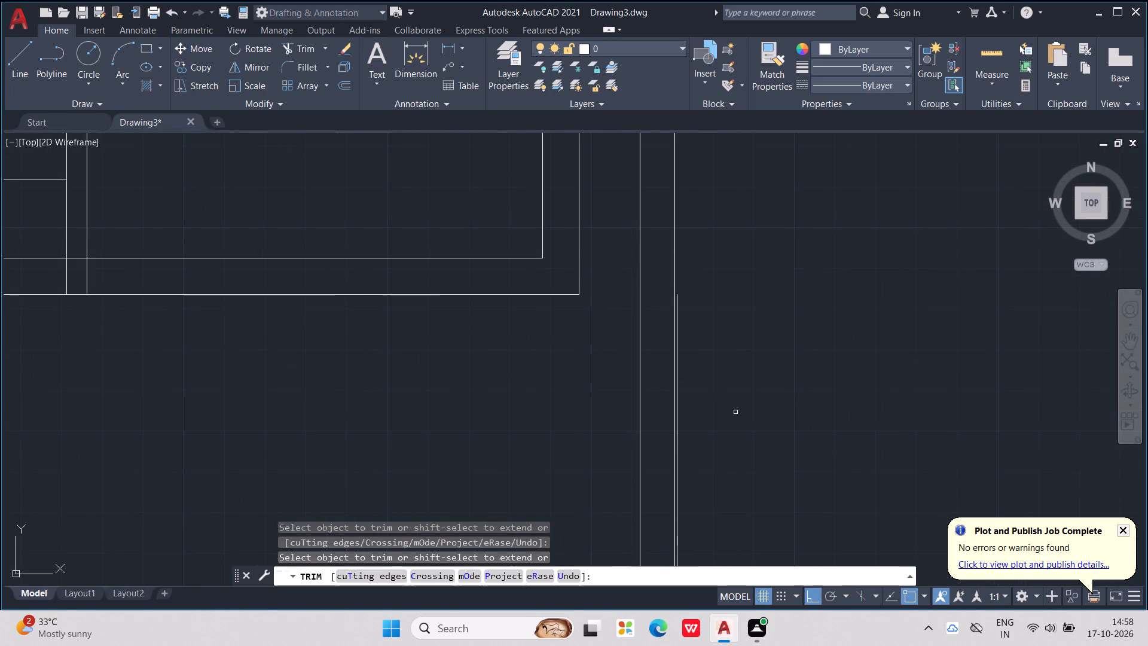
scroll(707, 380, "up", 1)
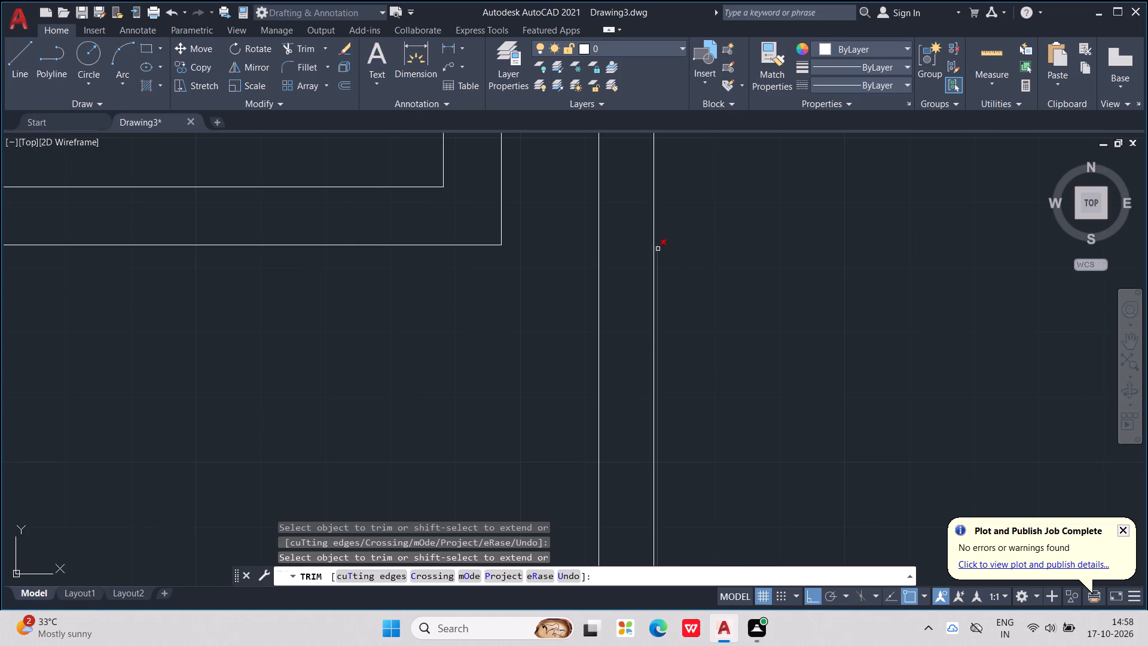
left_click(658, 249)
scroll(694, 244, "down", 3)
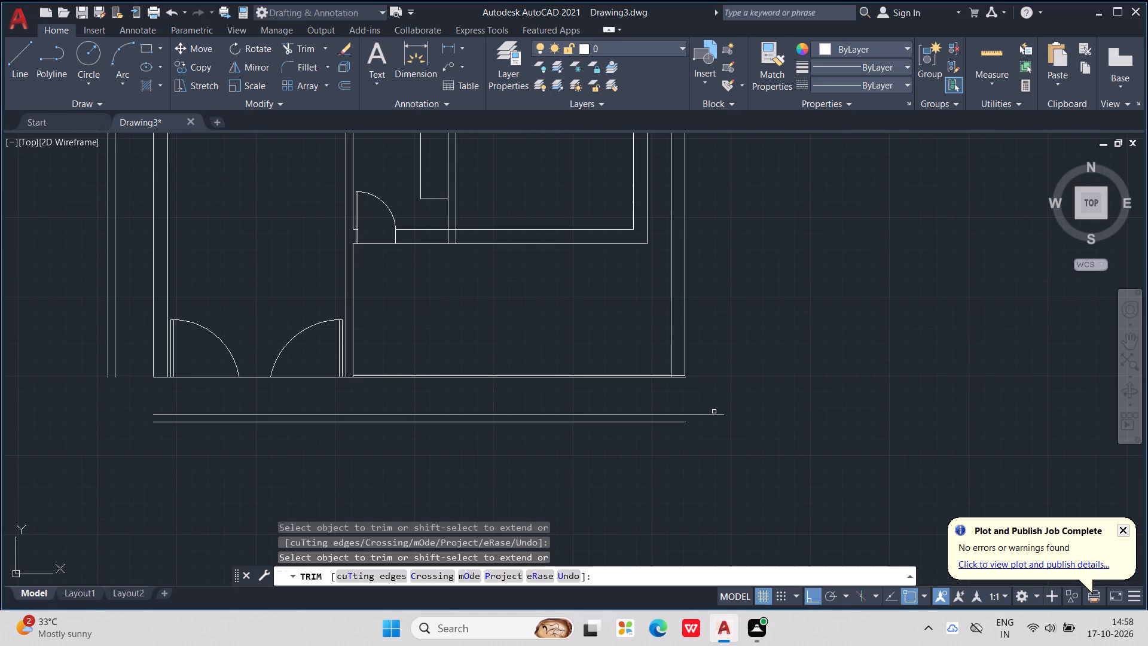
key("Escape")
key("Escape")
key("Escape")
middle_click_drag(723, 394, 771, 404)
key("Escape")
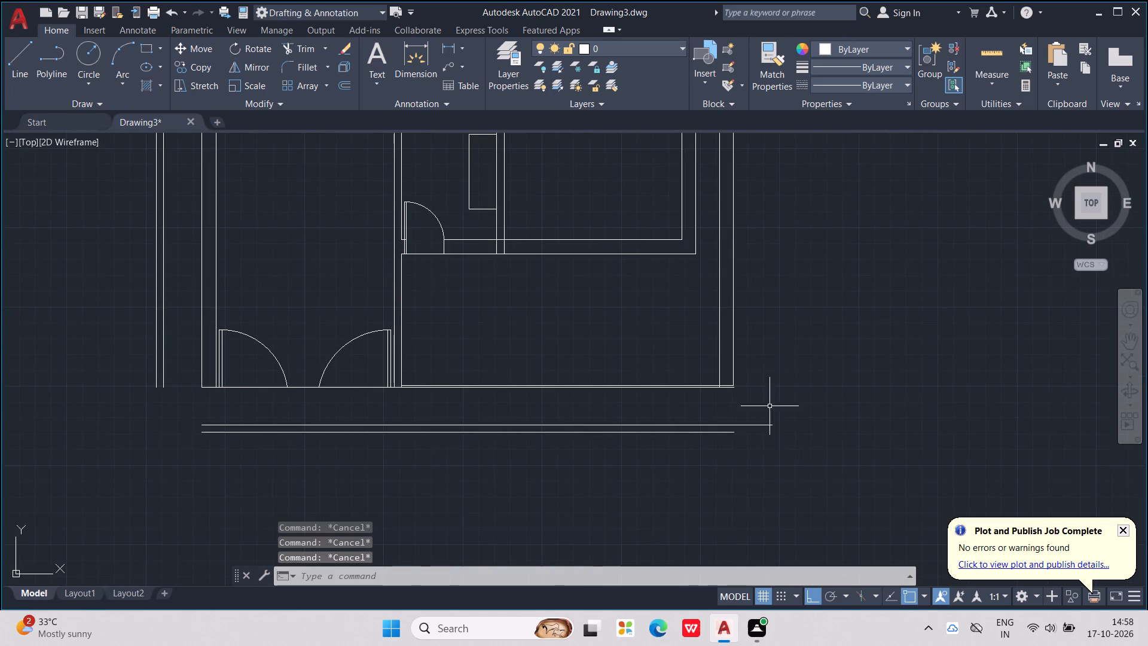
key("Escape")
Draw a vertical line from the plan's bottom-right outer corner down past both lower outline lines.
key("l")
key("Return")
scroll(729, 393, "up", 1)
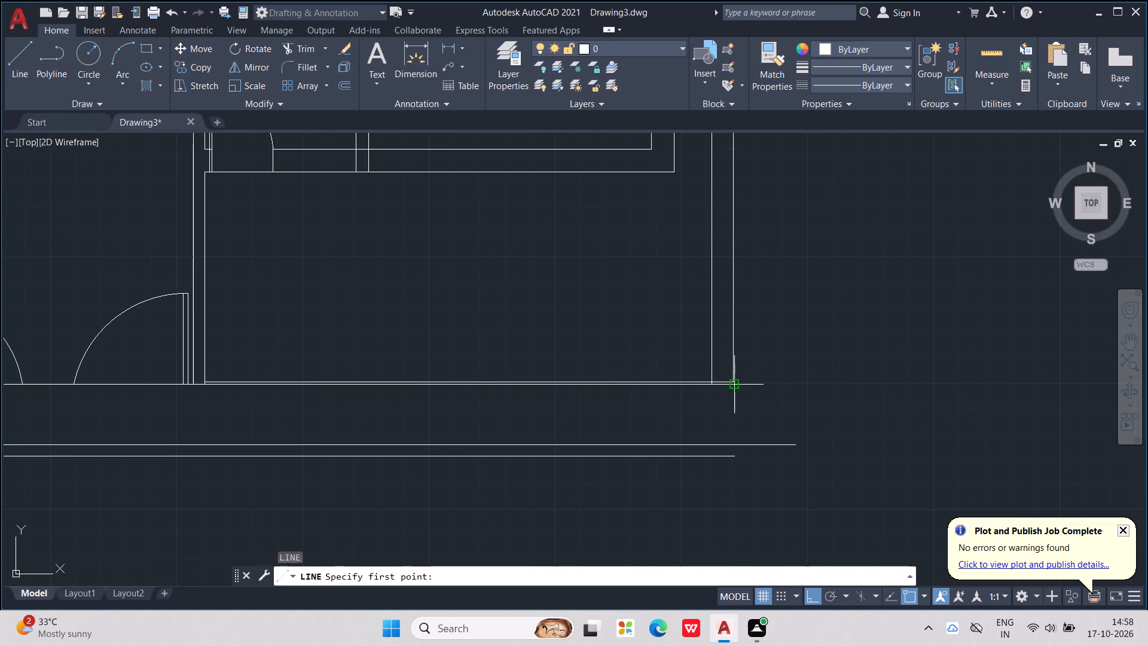
left_click(736, 379)
left_click_drag(758, 506, 761, 513)
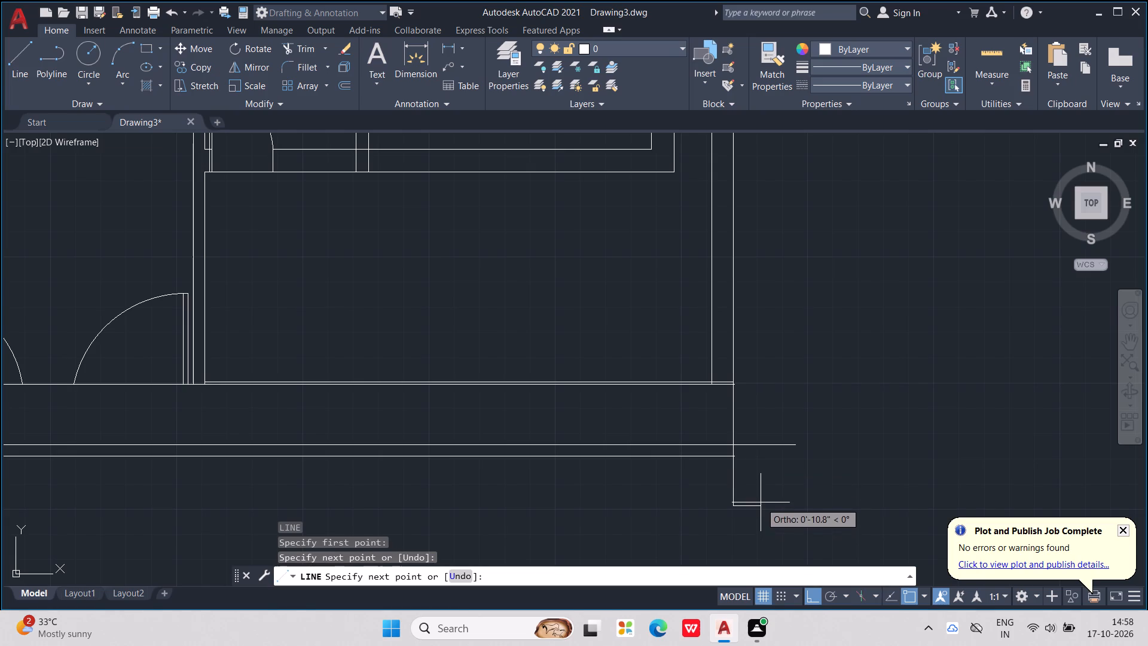
key("Escape")
key("Escape")
key("Escape")
Trim the lower outline's overhang at that vertical line, and trim away the vertical line's own segments.
type("TR")
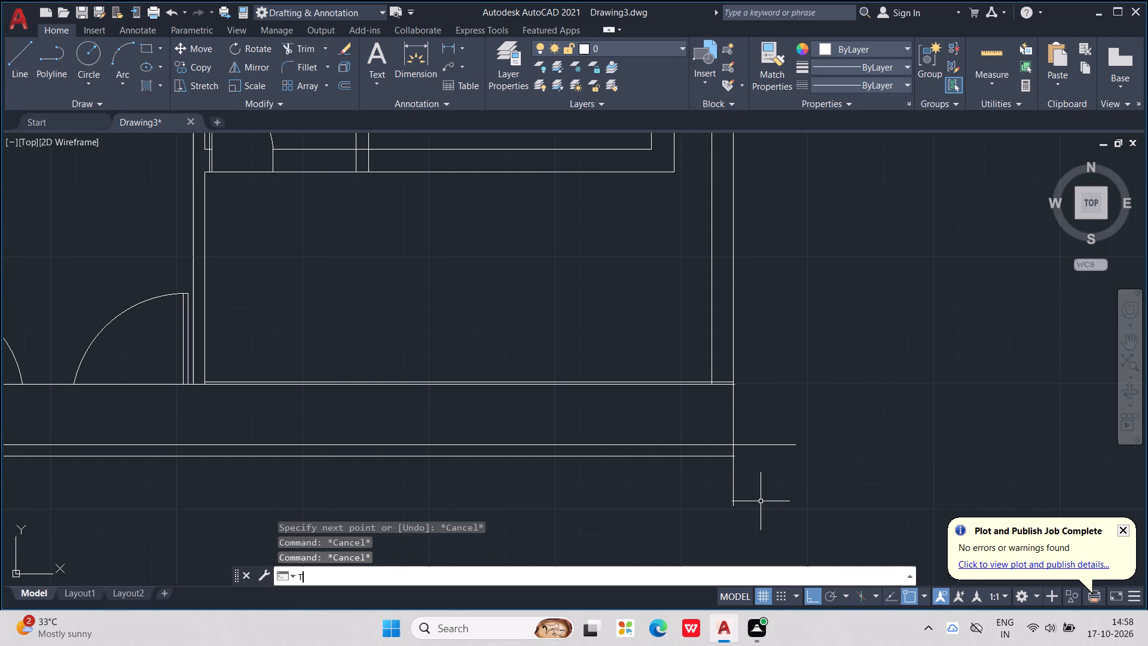
key("Return")
left_click_drag(766, 435, 732, 496)
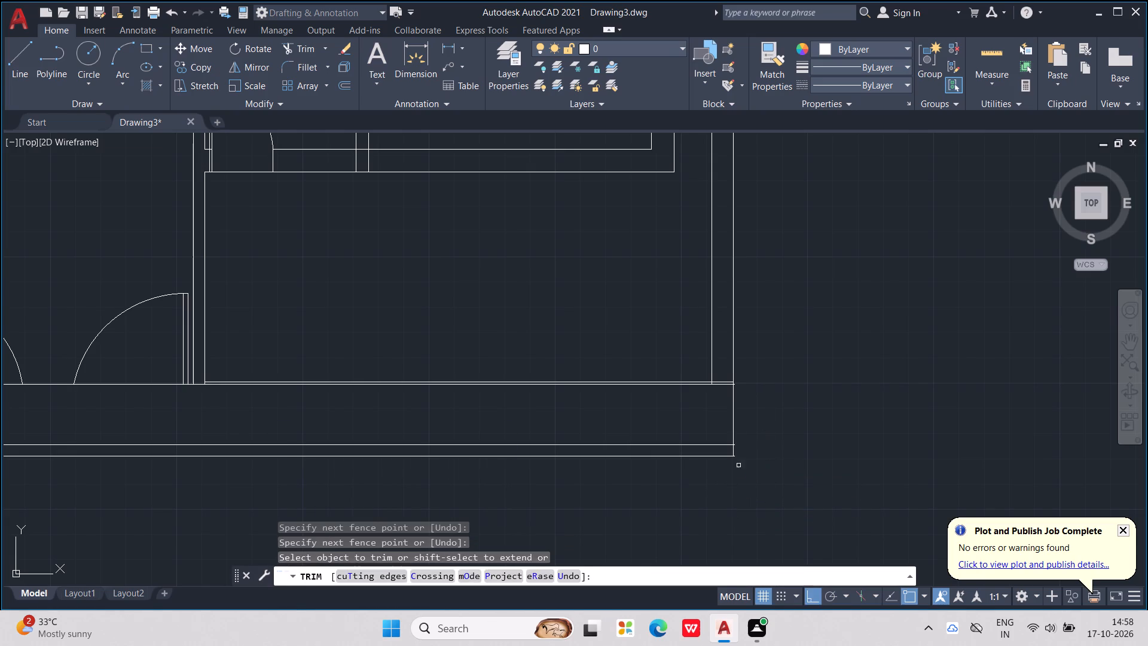
left_click_drag(740, 431, 717, 419)
scroll(749, 458, "up", 2)
left_click_drag(730, 443, 702, 444)
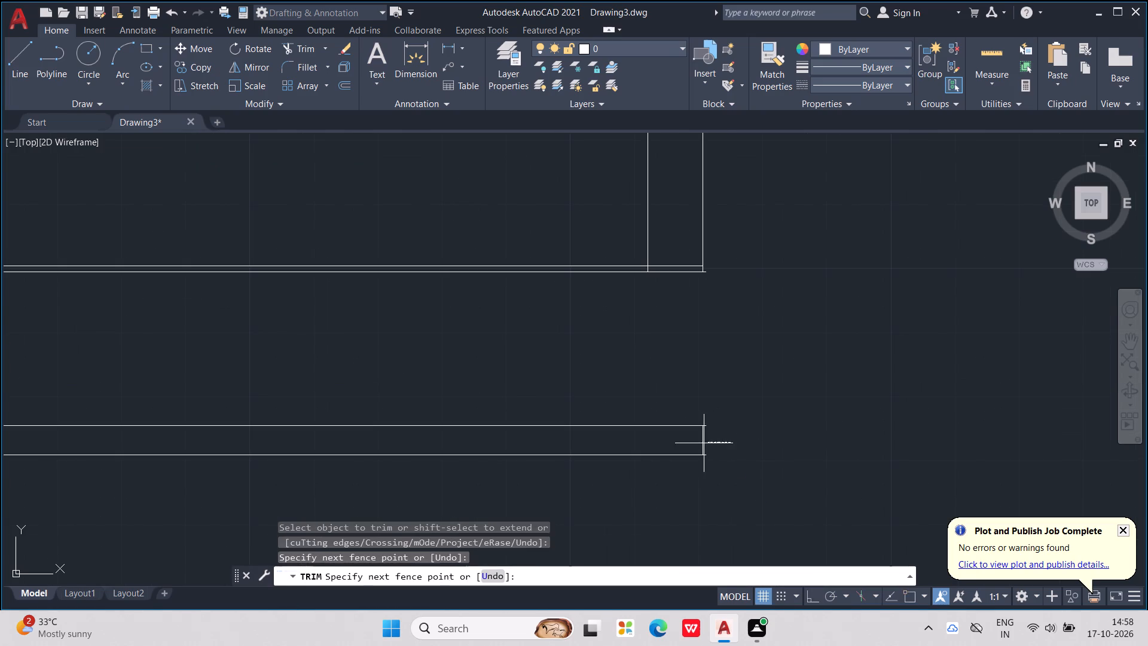
left_click_drag(702, 444, 695, 446)
Trim the short overhang at the bottom-right wall corner and the duplicate line just above the bottom wall line.
scroll(716, 233, "up", 2)
scroll(705, 289, "up", 1)
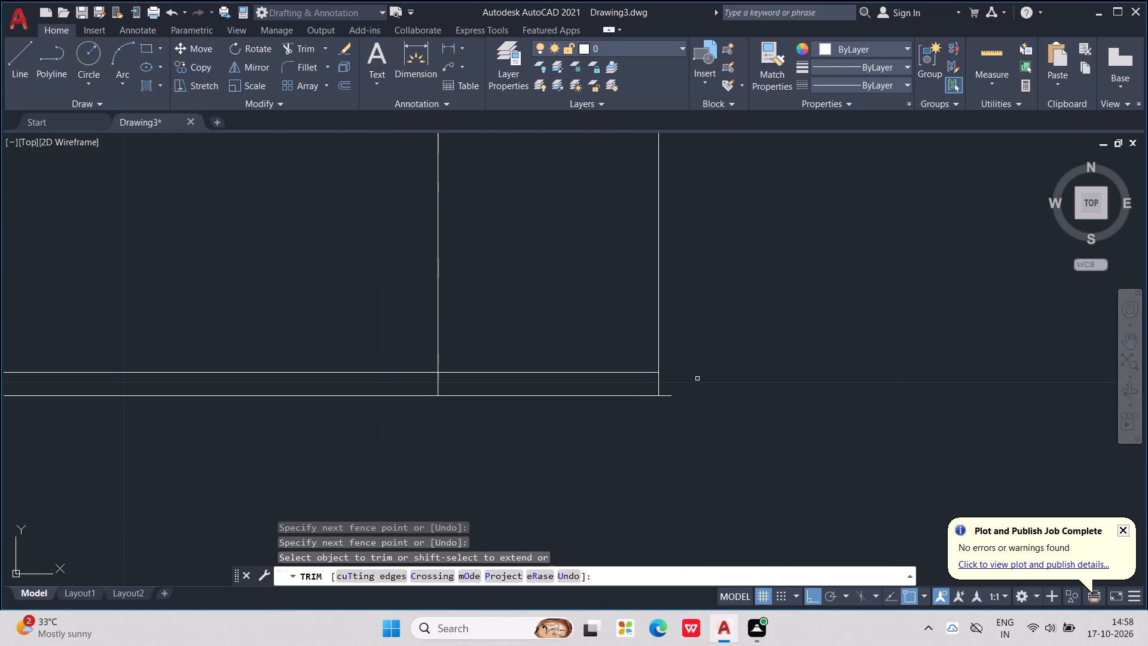
left_click(671, 398)
scroll(715, 394, "down", 2)
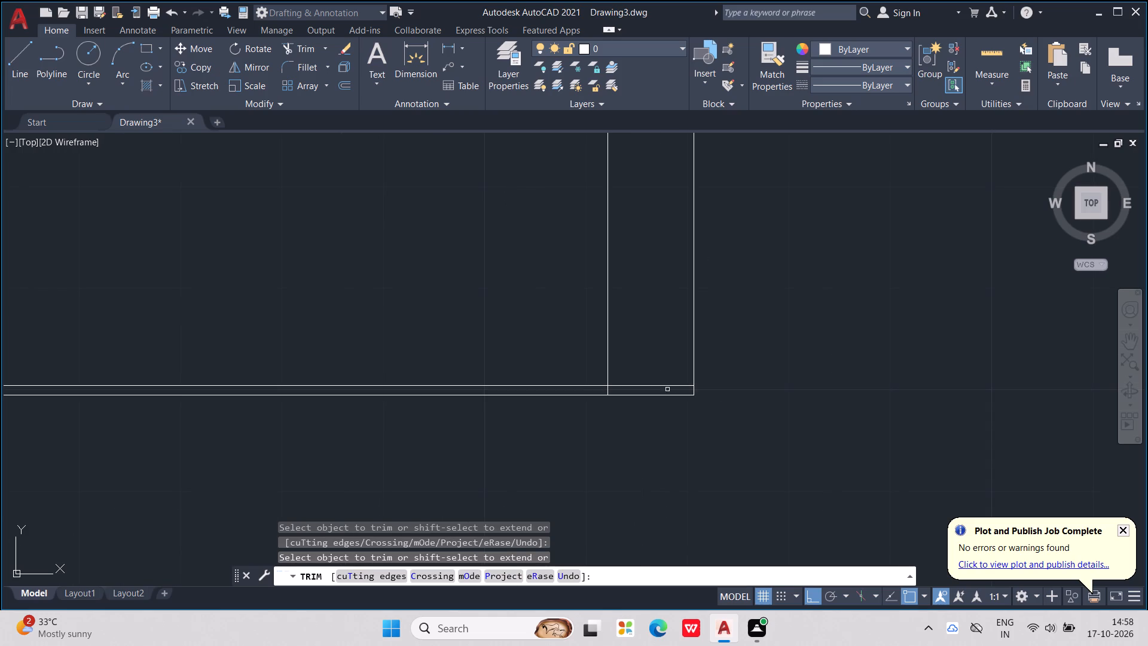
left_click(662, 382)
left_click(663, 390)
middle_click_drag(691, 413, 710, 418)
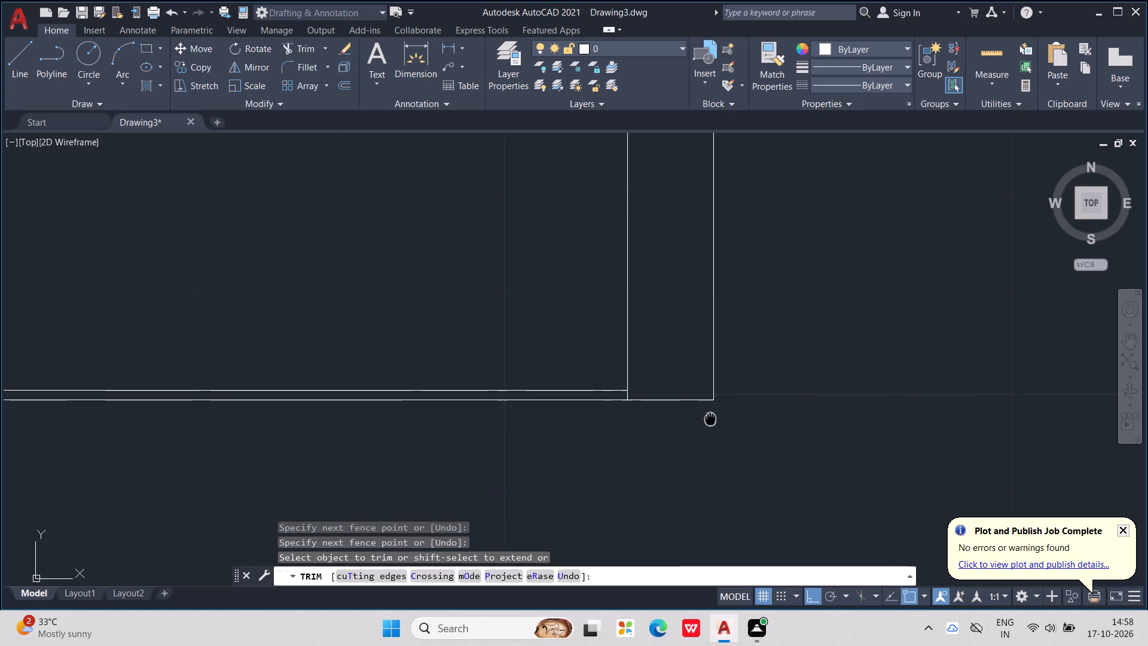
middle_click_drag(710, 418, 854, 413)
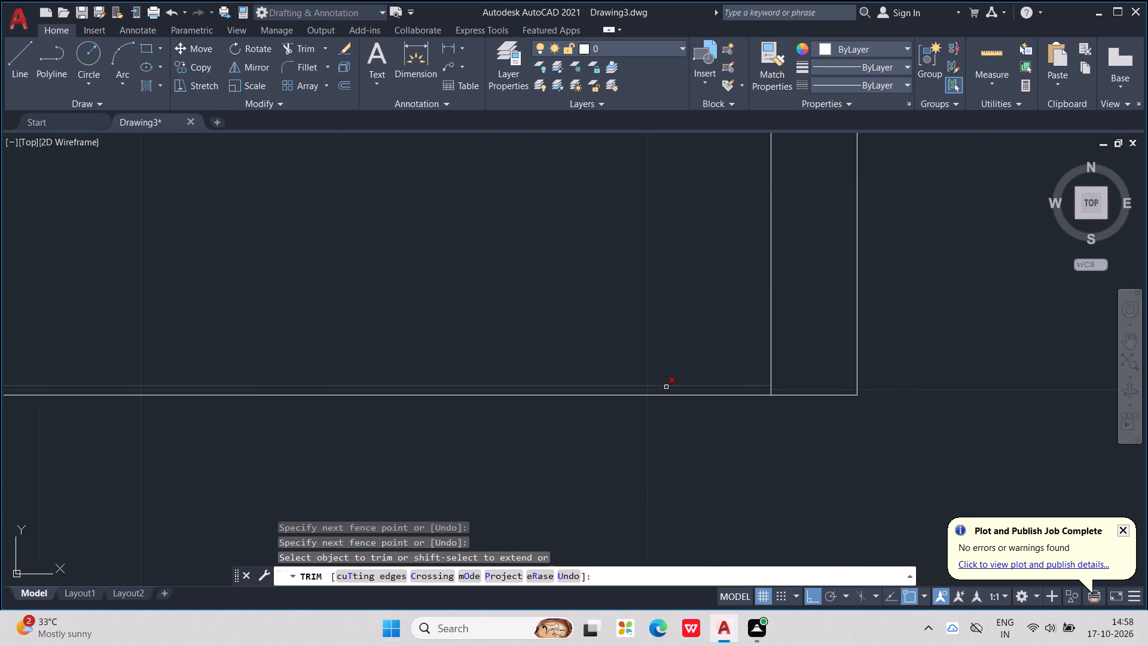
left_click(666, 386)
scroll(669, 375, "down", 4)
middle_click_drag(694, 405, 1007, 406)
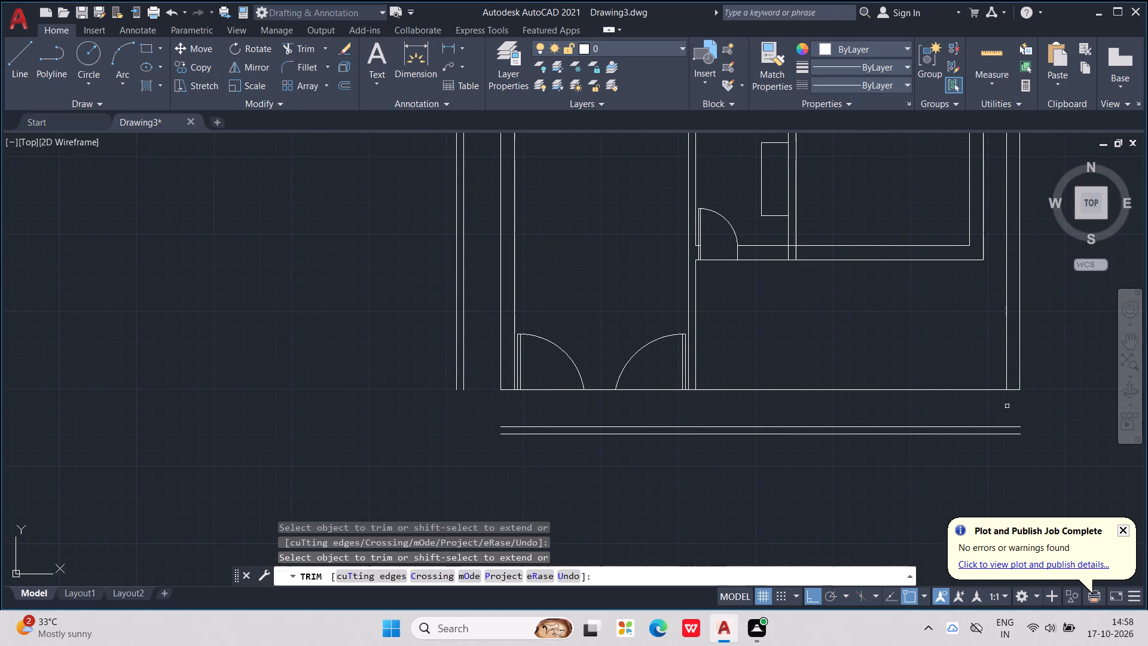
scroll(1003, 398, "down", 2)
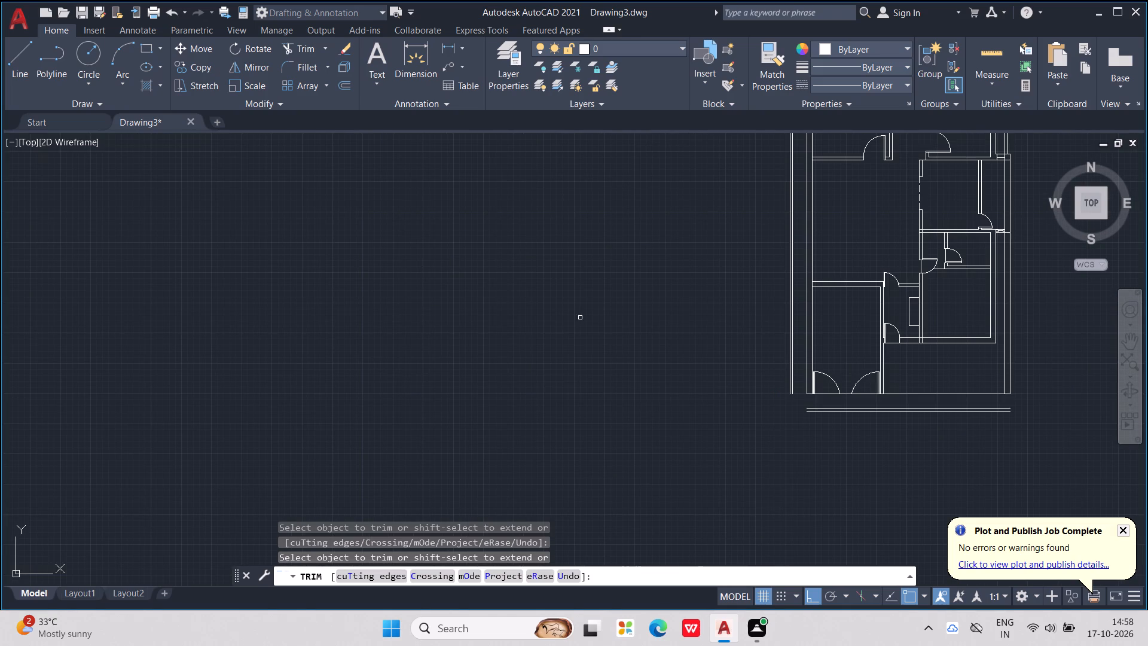
key("Escape")
Fillet the inner left outline line and the inner lower outline line into a sharp bottom-left corner.
left_click(303, 73)
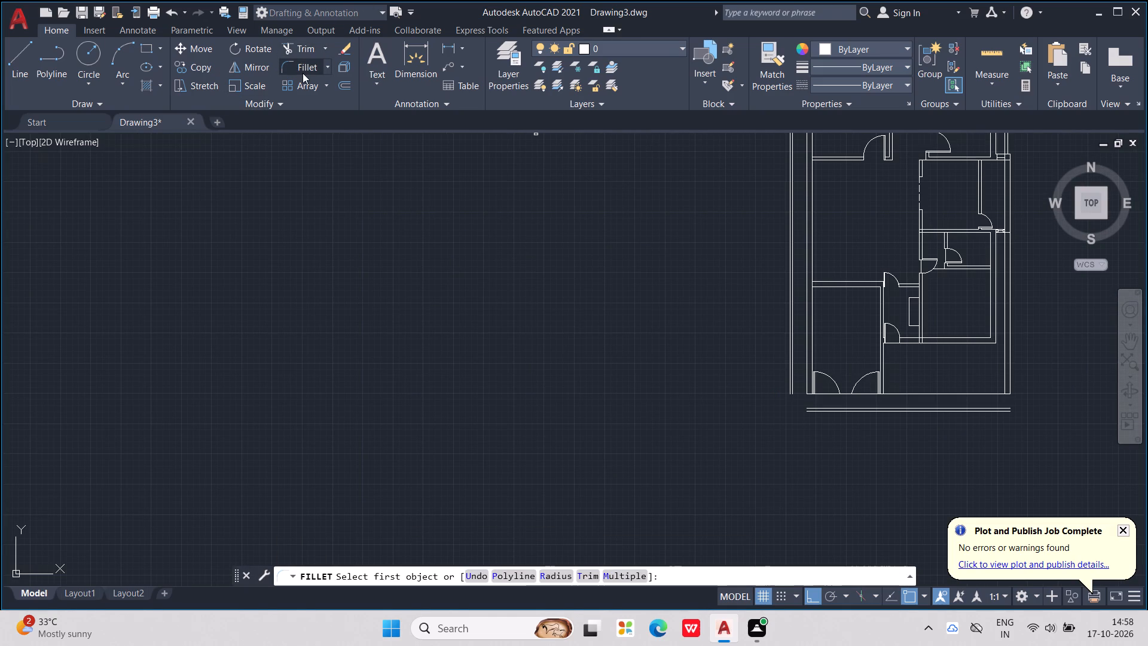
left_click(302, 71)
scroll(840, 459, "up", 2)
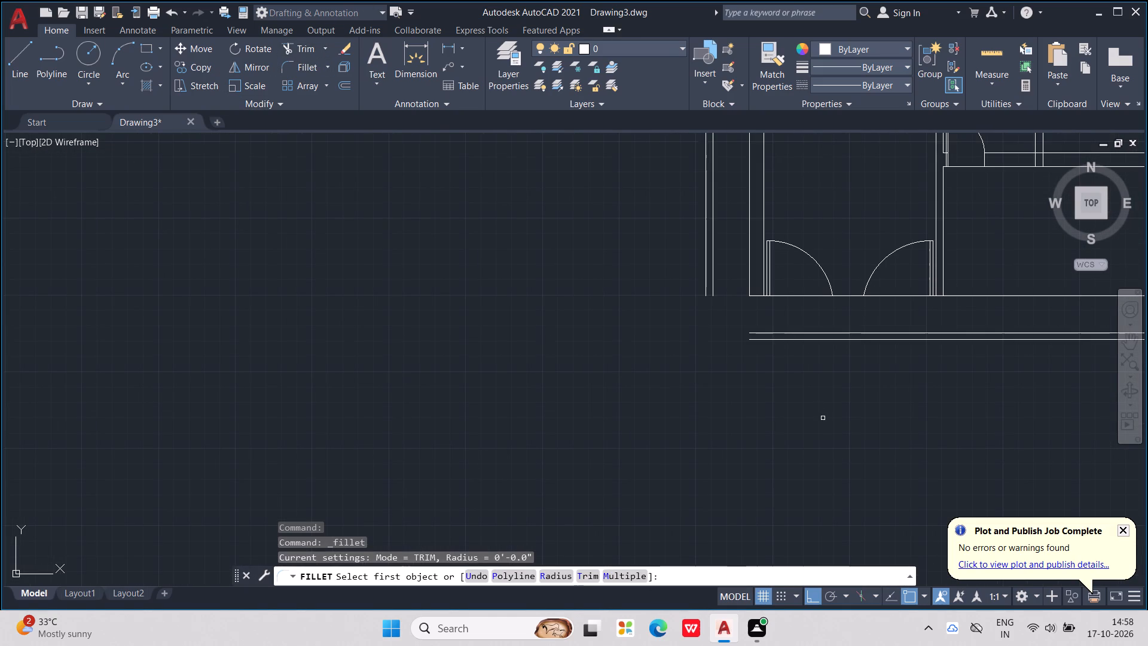
left_click(714, 275)
left_click(762, 334)
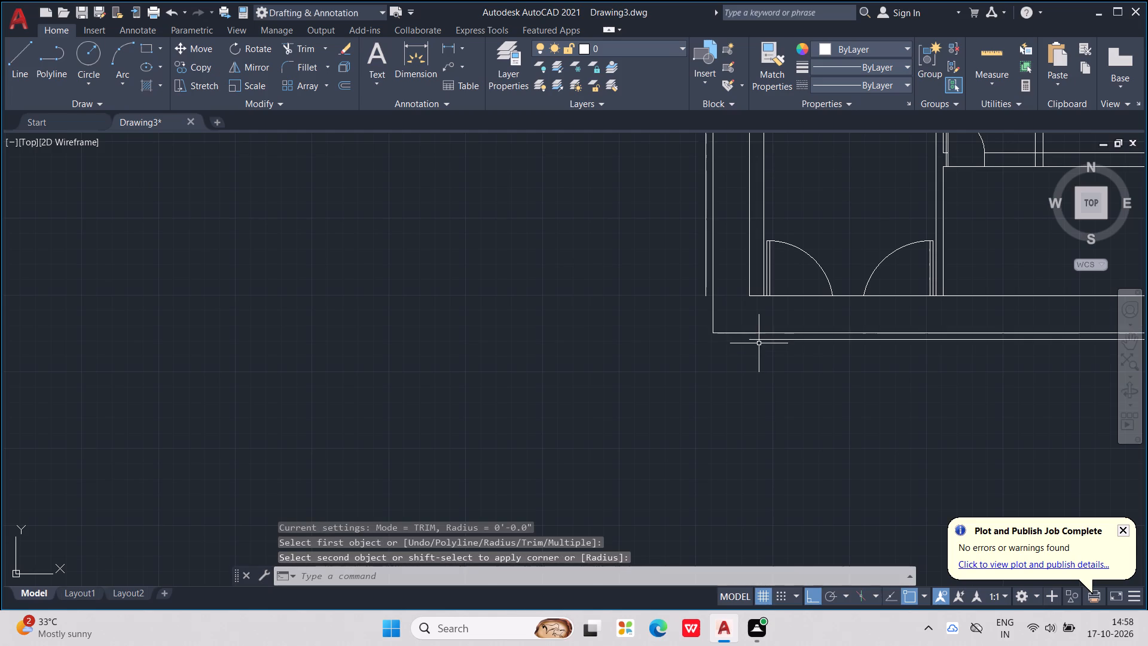
Fillet the outer left outline line and the outer lower outline line into a sharp bottom-left corner.
left_click(759, 341)
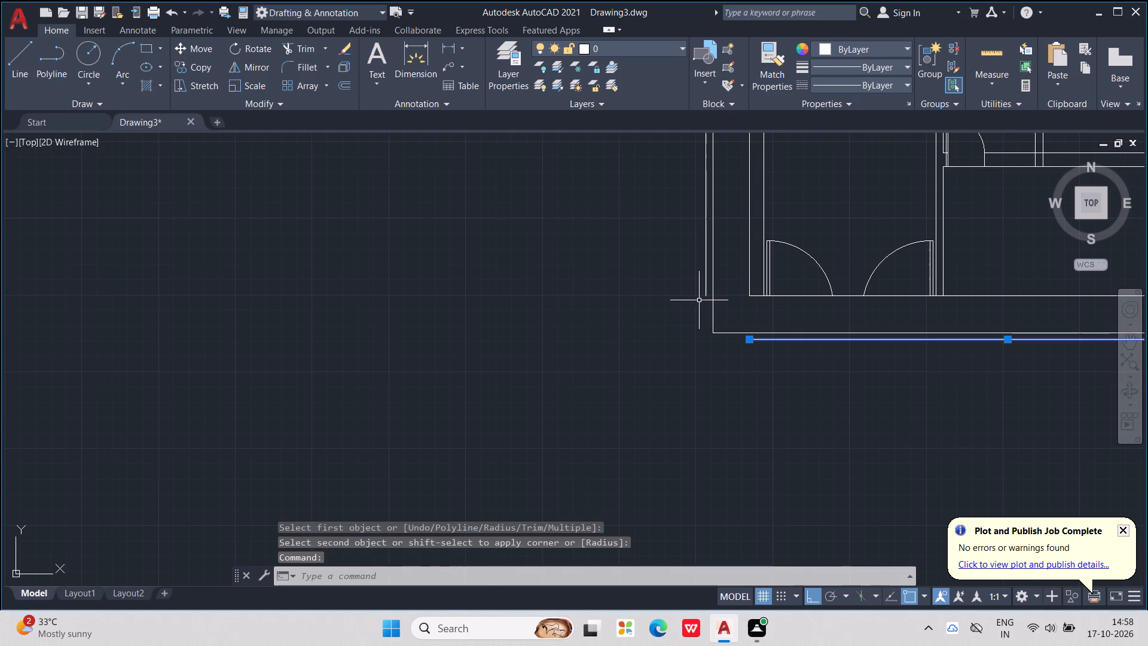
left_click(706, 286)
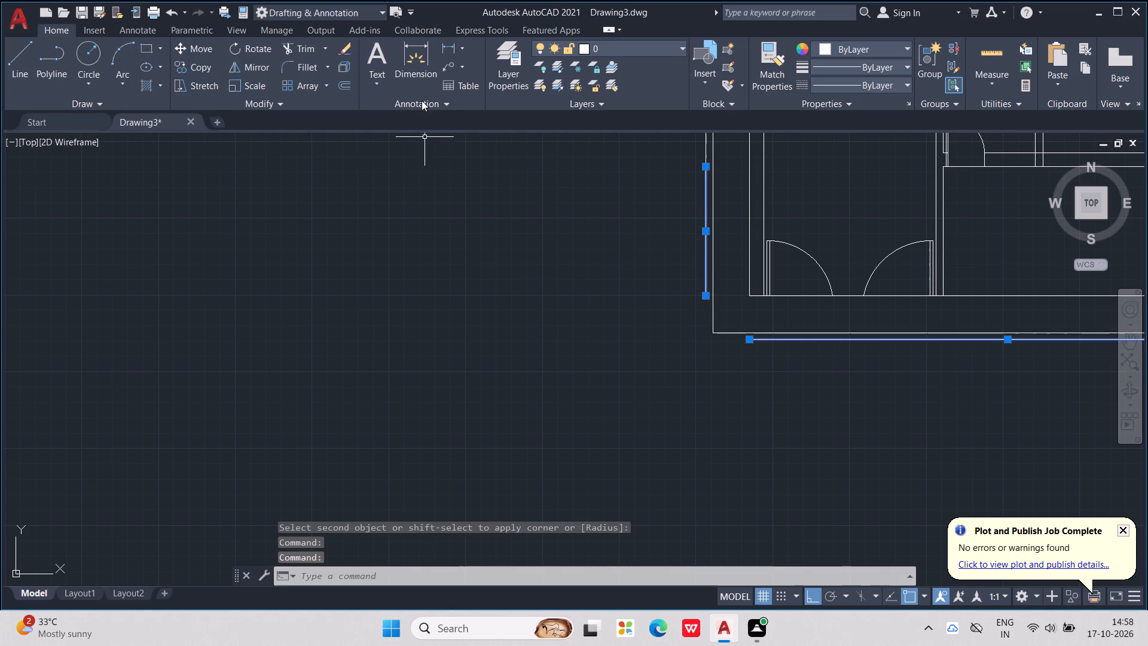
left_click(307, 60)
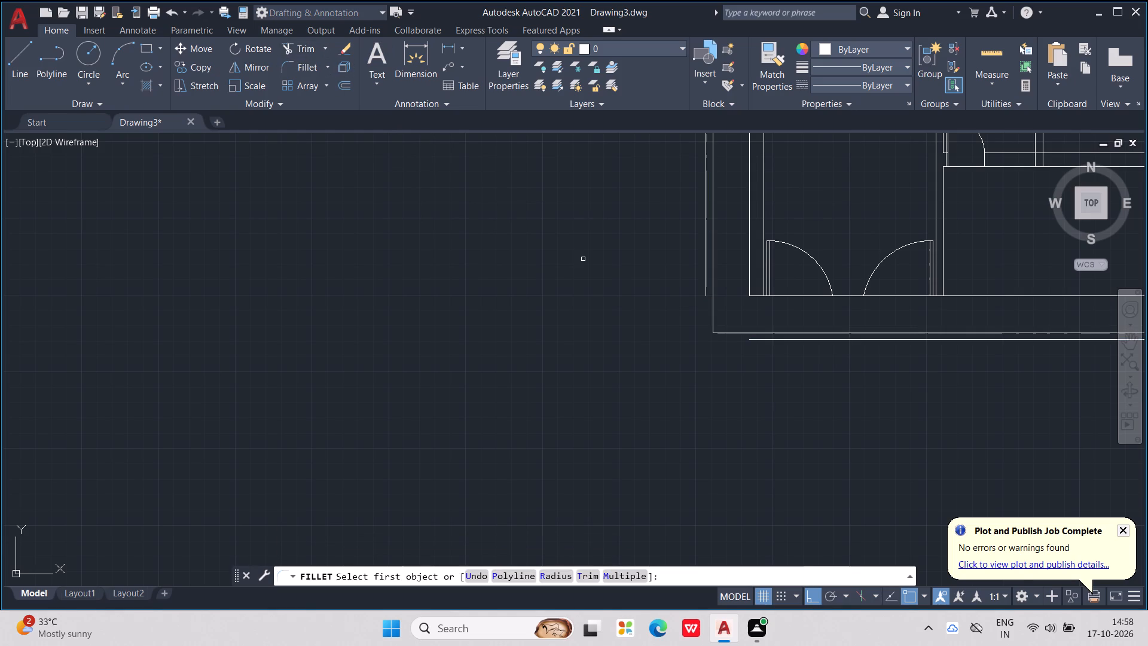
scroll(592, 258, "down", 2)
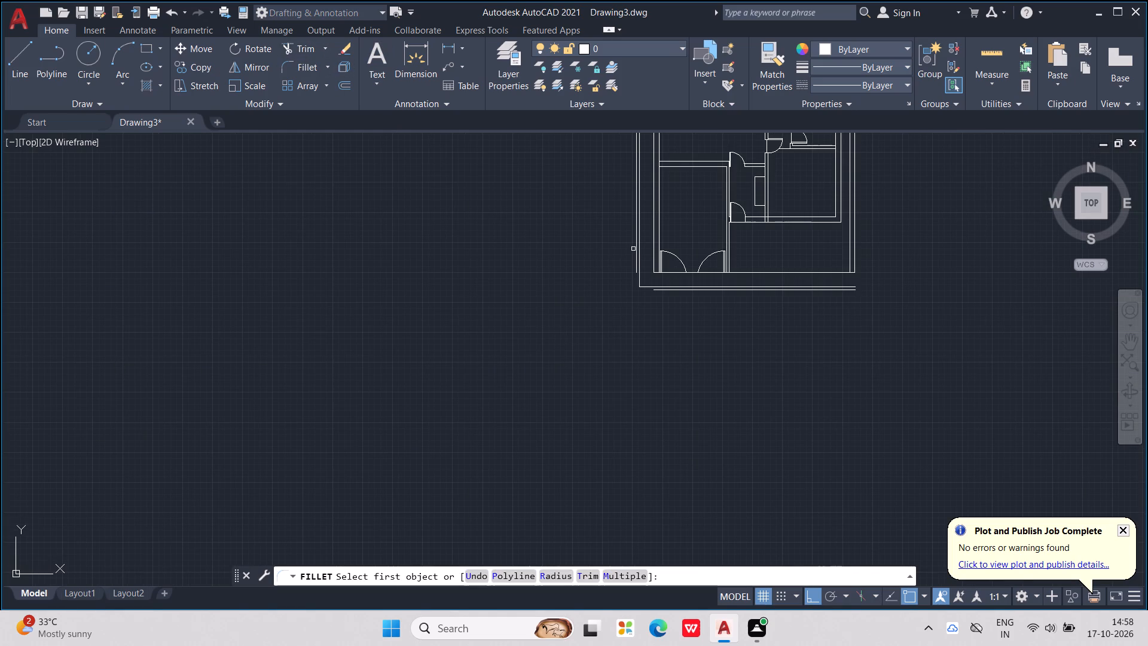
scroll(637, 245, "up", 3)
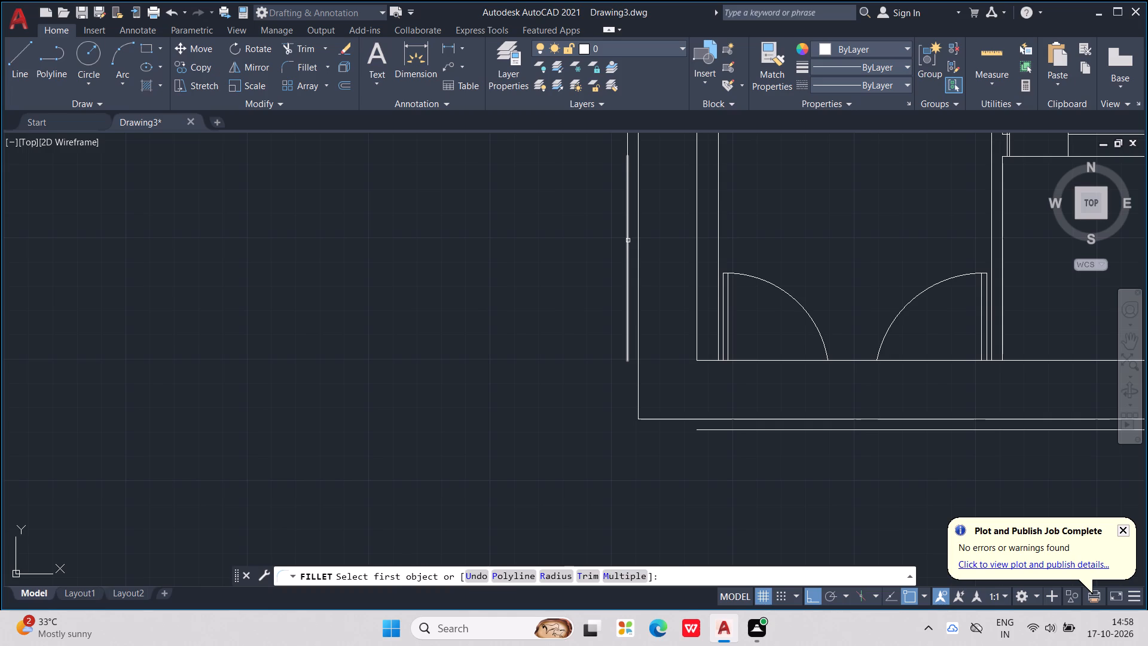
left_click(628, 240)
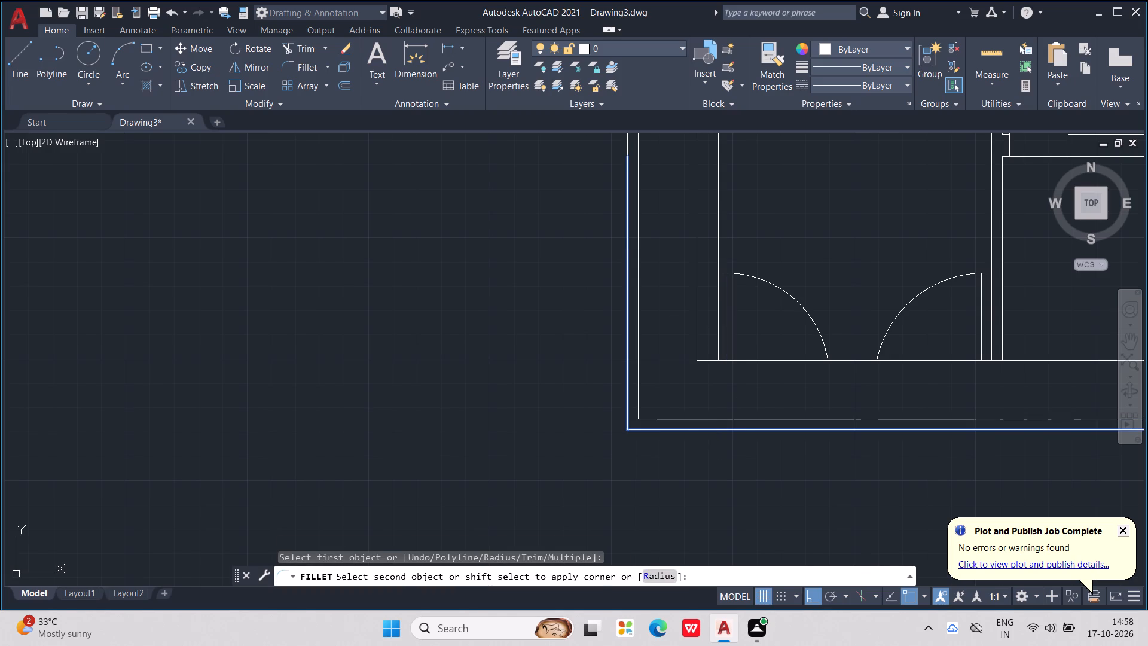
left_click(719, 431)
Fillet the outer right outline line and the outer top outline line into a sharp top-right corner.
scroll(714, 411, "down", 3)
scroll(956, 403, "down", 1)
middle_click_drag(957, 403, 872, 480)
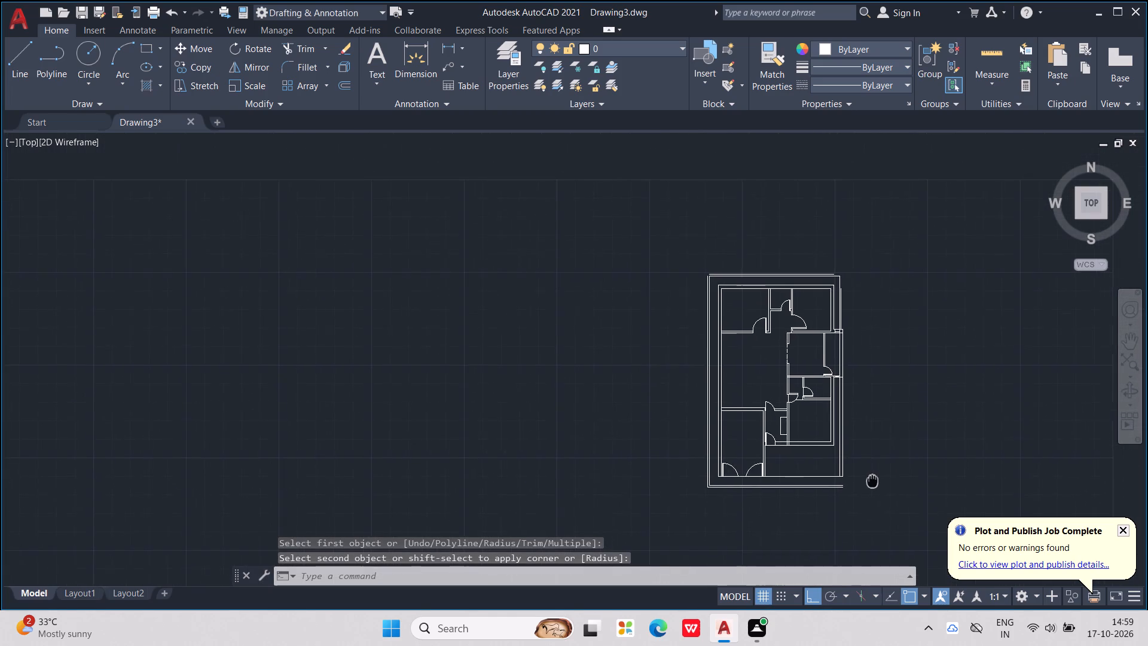
middle_click_drag(872, 480, 872, 480)
scroll(869, 422, "up", 2)
middle_click_drag(859, 381, 779, 645)
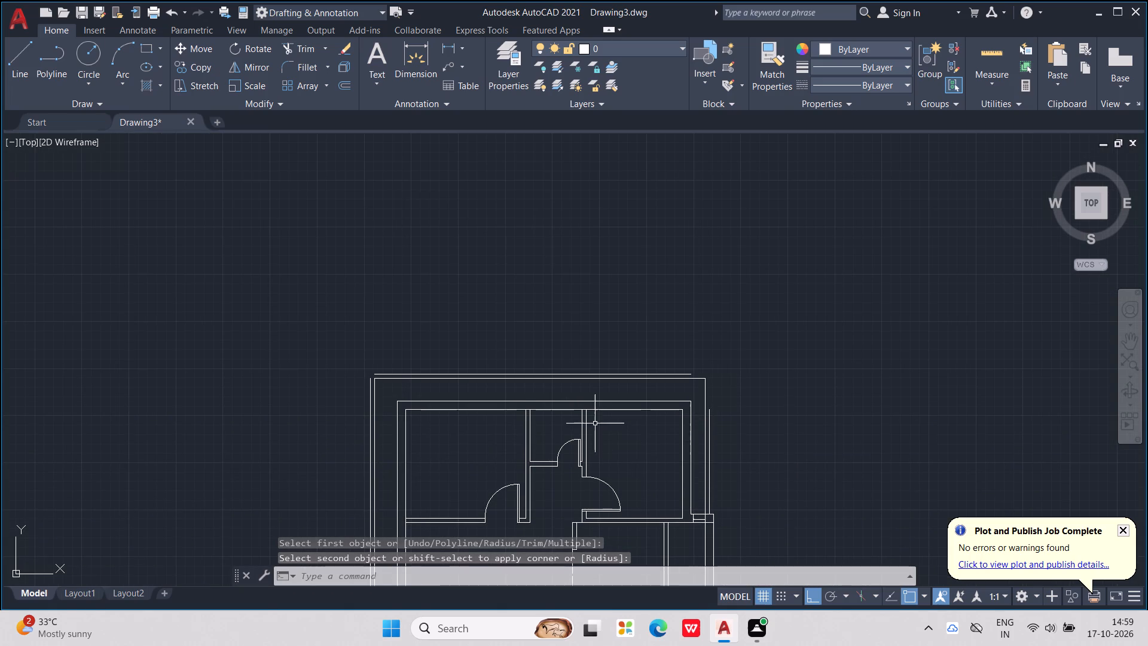
key("Escape")
key("Escape")
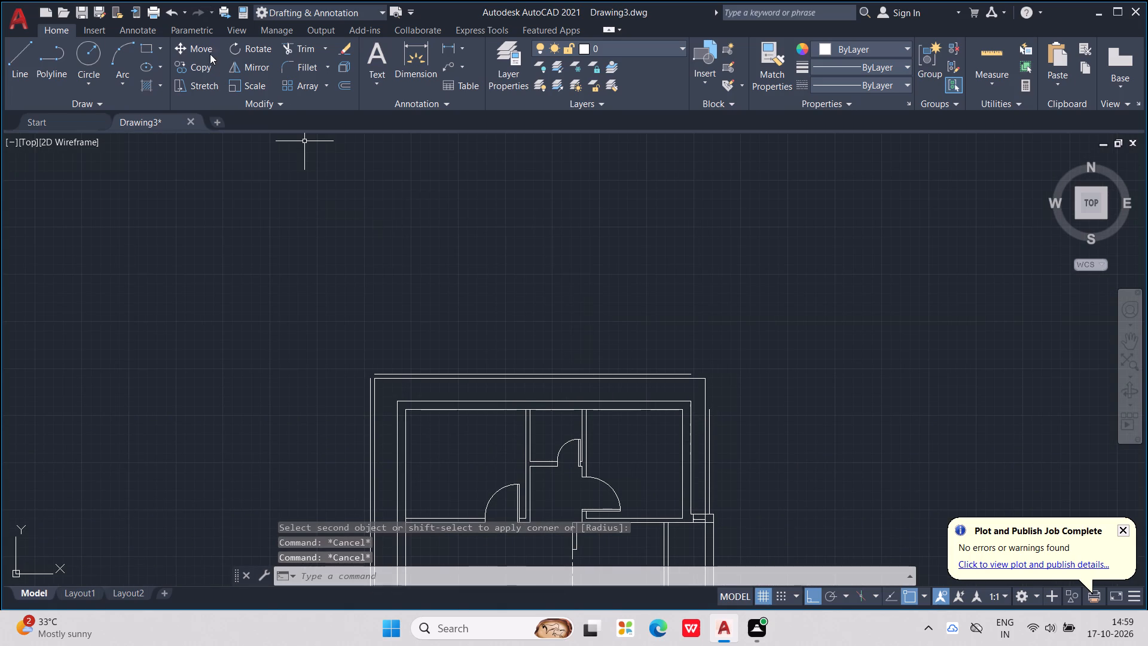
left_click(280, 64)
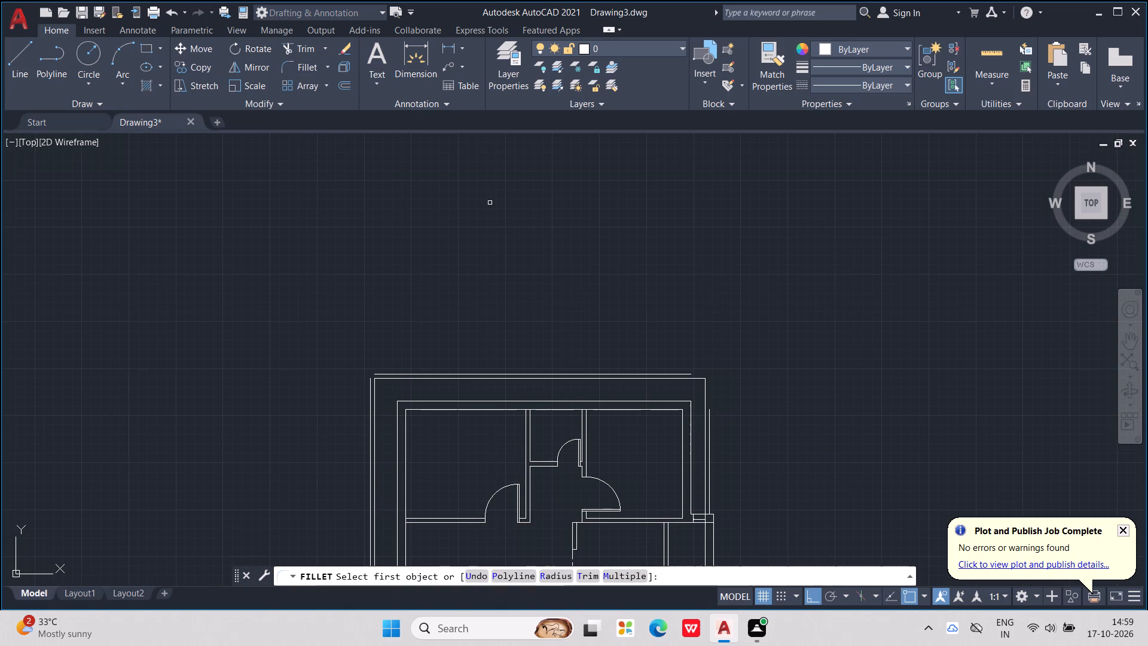
left_click(687, 371)
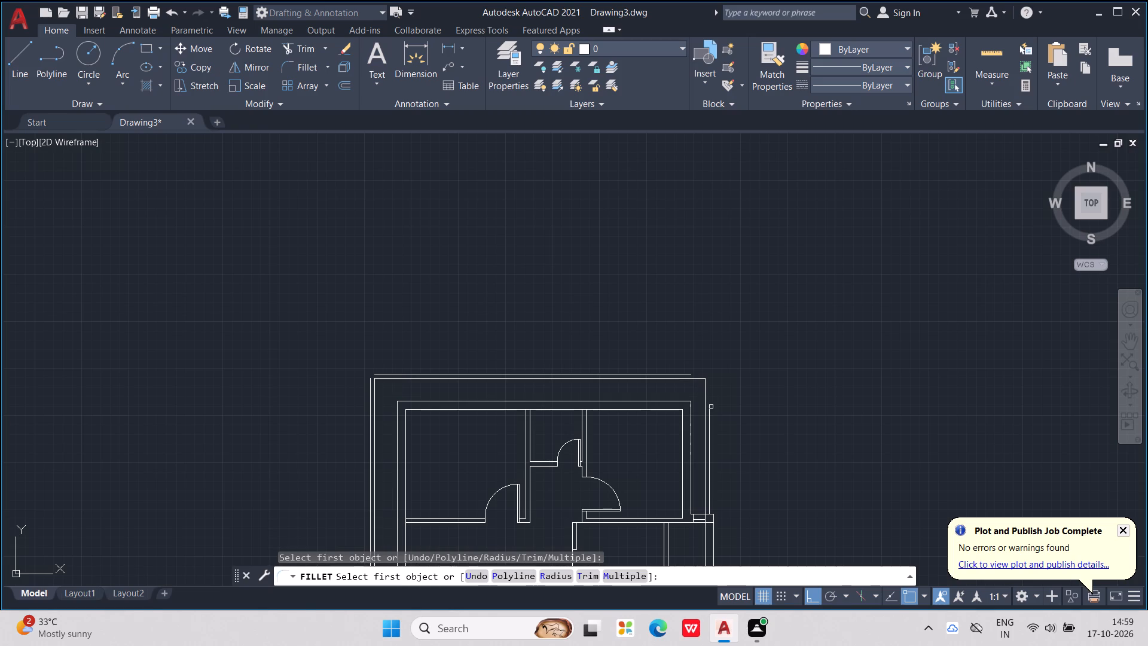
left_click(709, 425)
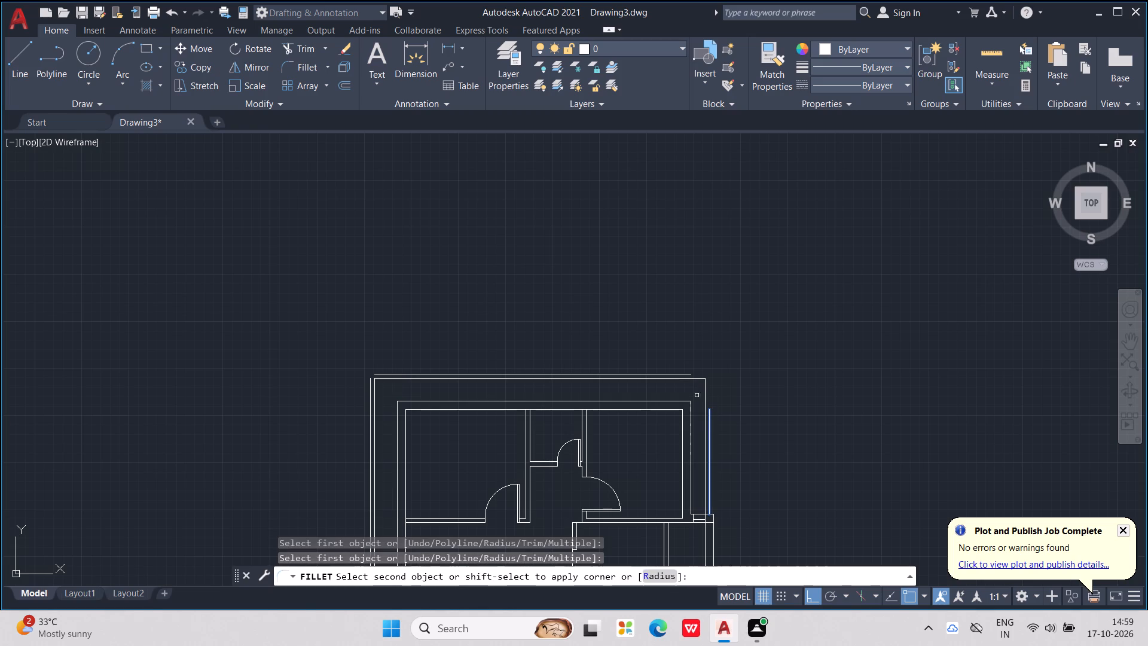
left_click(683, 375)
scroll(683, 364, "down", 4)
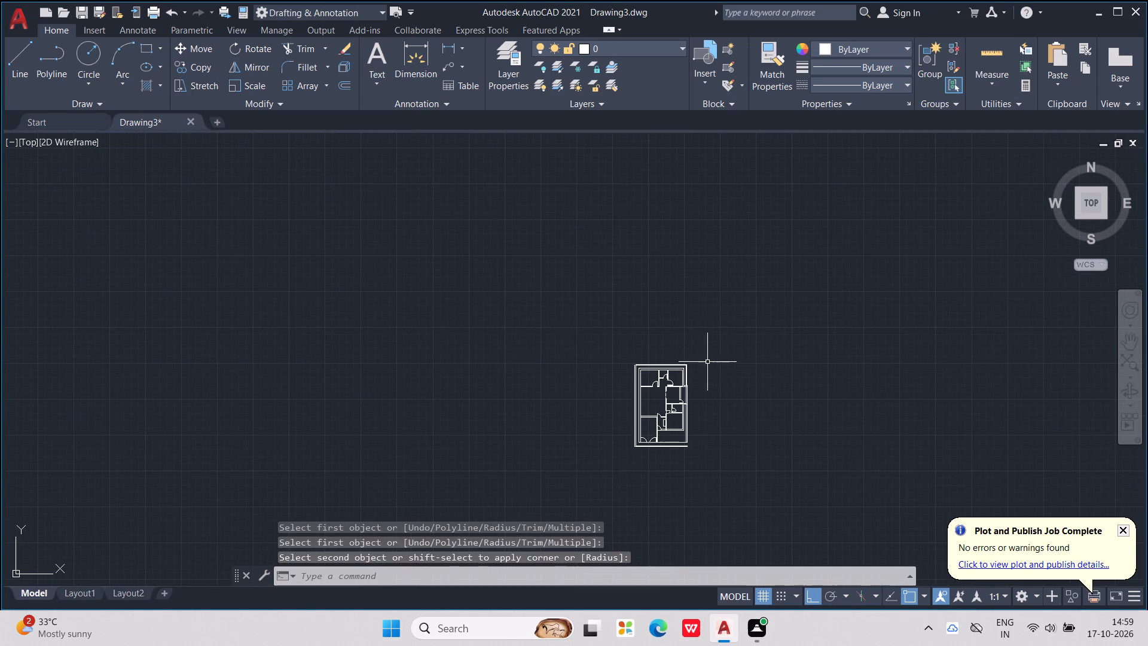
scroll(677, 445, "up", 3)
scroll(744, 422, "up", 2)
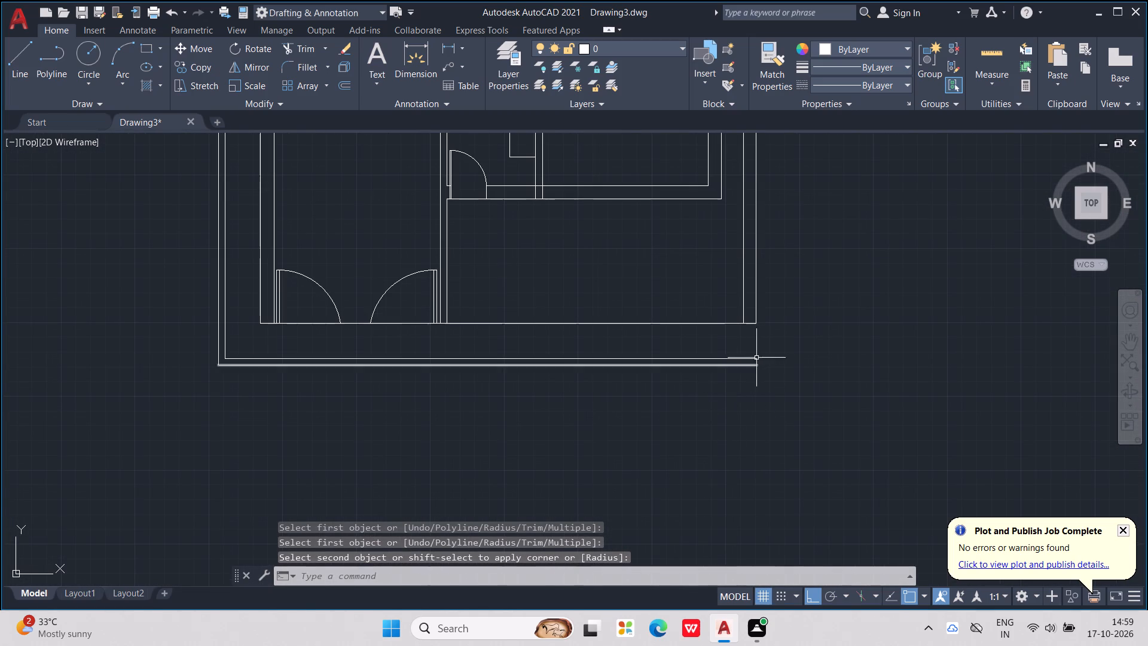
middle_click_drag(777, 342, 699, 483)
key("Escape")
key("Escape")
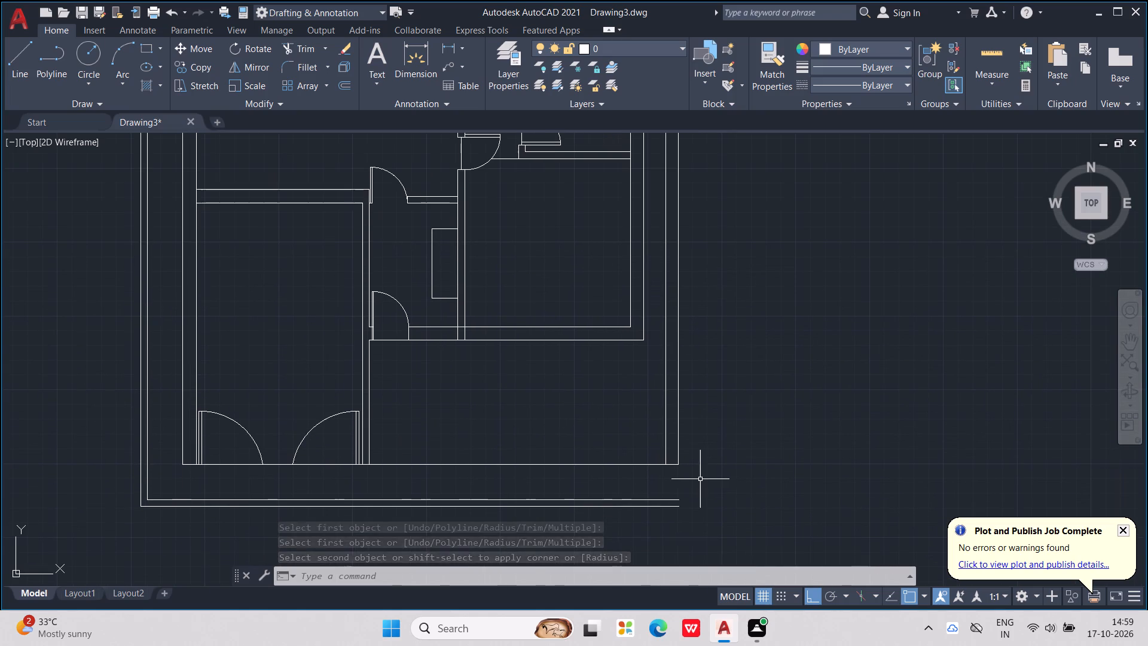
Trim the short piece of the bottom wall line between the inner and outer right outline lines.
key("Escape")
key("t")
key("r")
key("Return")
scroll(664, 455, "up", 2)
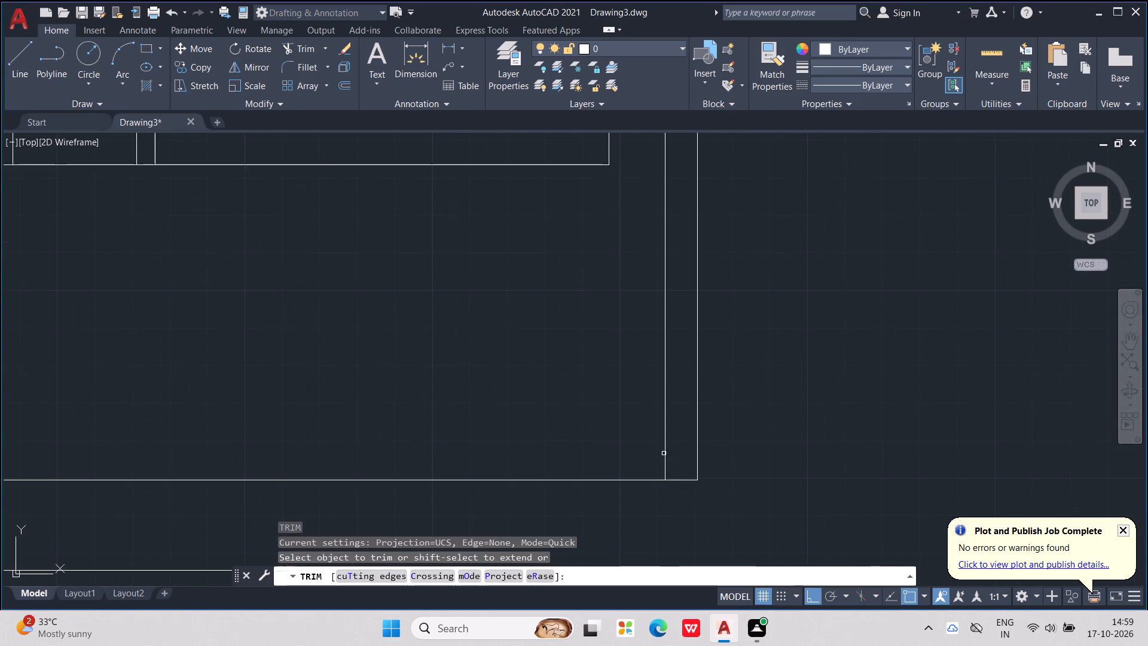
left_click_drag(682, 469, 685, 502)
key("Escape")
key("Escape")
Fillet the outer lower outline line and the outer right outline line into a sharp bottom-right corner.
middle_click_drag(691, 493, 690, 490)
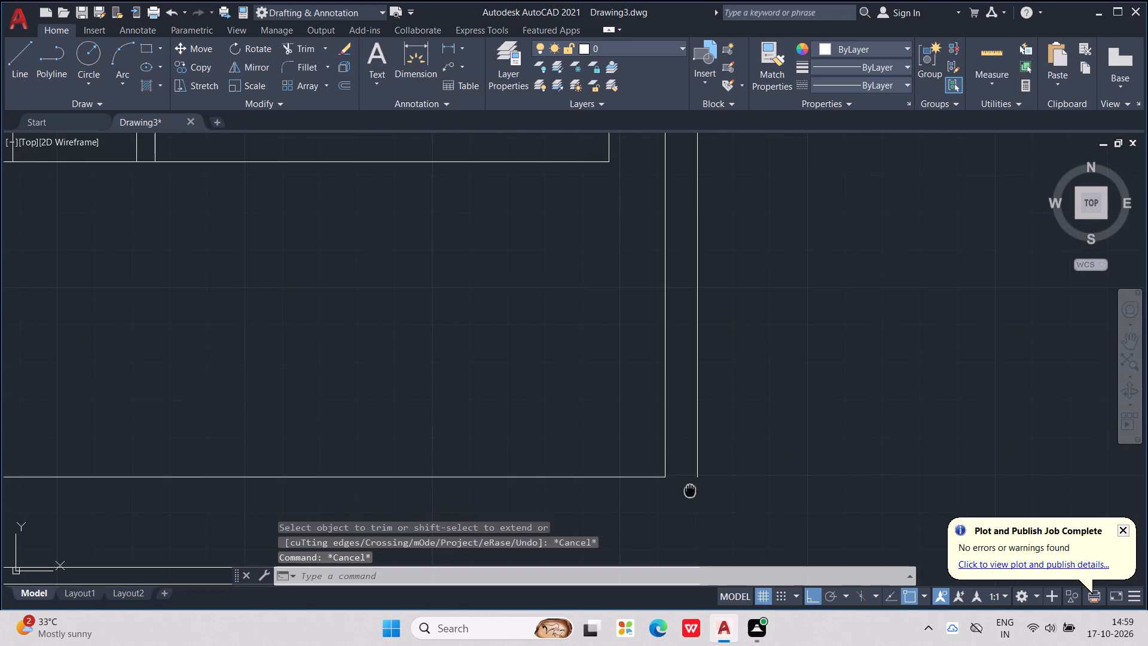
middle_click_drag(690, 490, 685, 381)
key("Escape")
key("Escape")
key("Escape")
key("Escape")
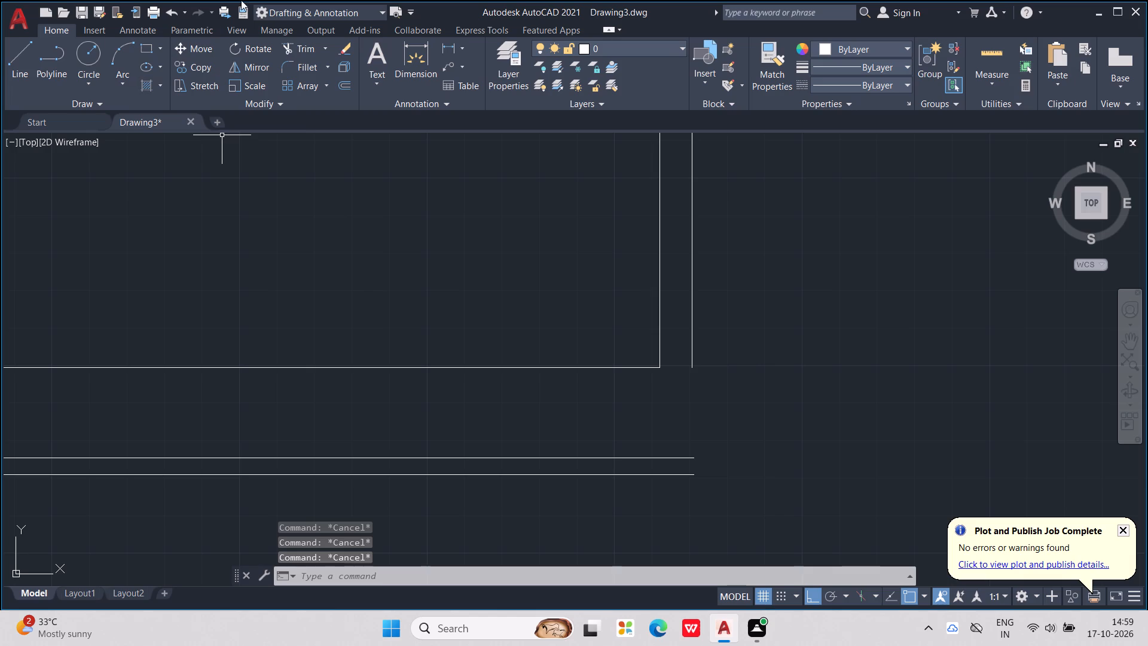
left_click(308, 63)
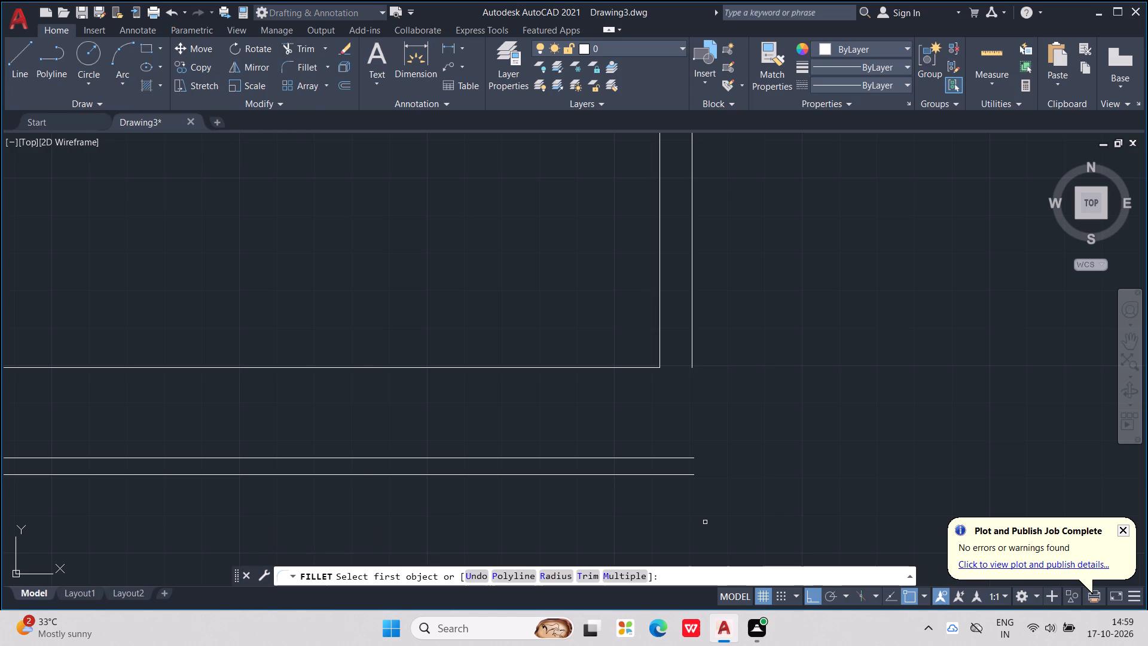
left_click(643, 476)
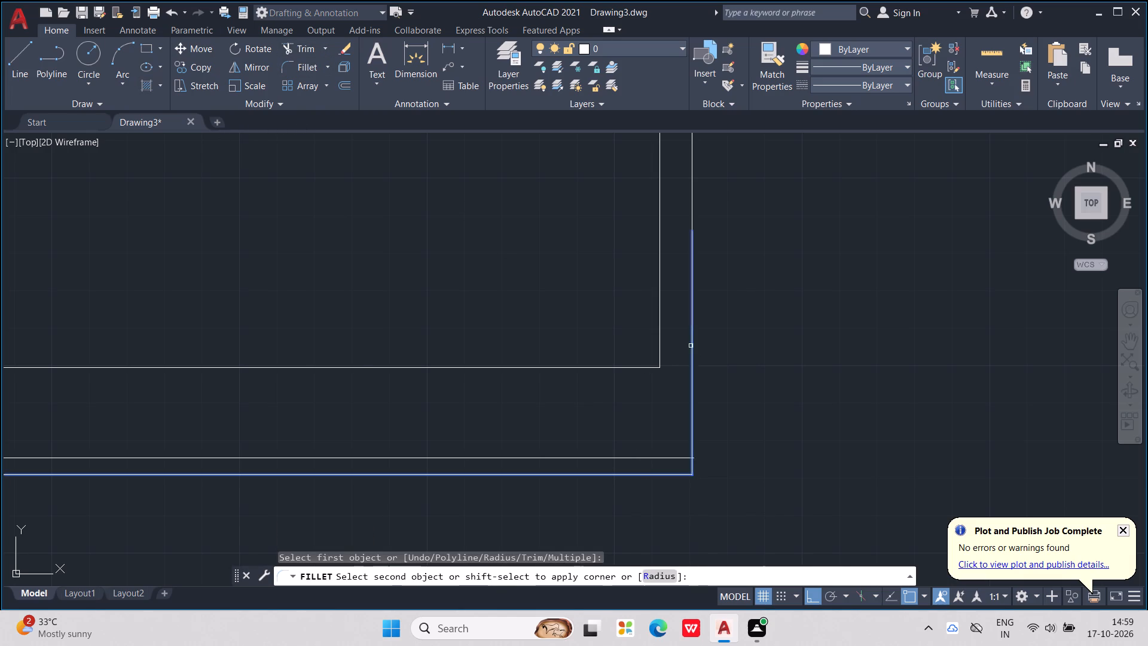
left_click(691, 335)
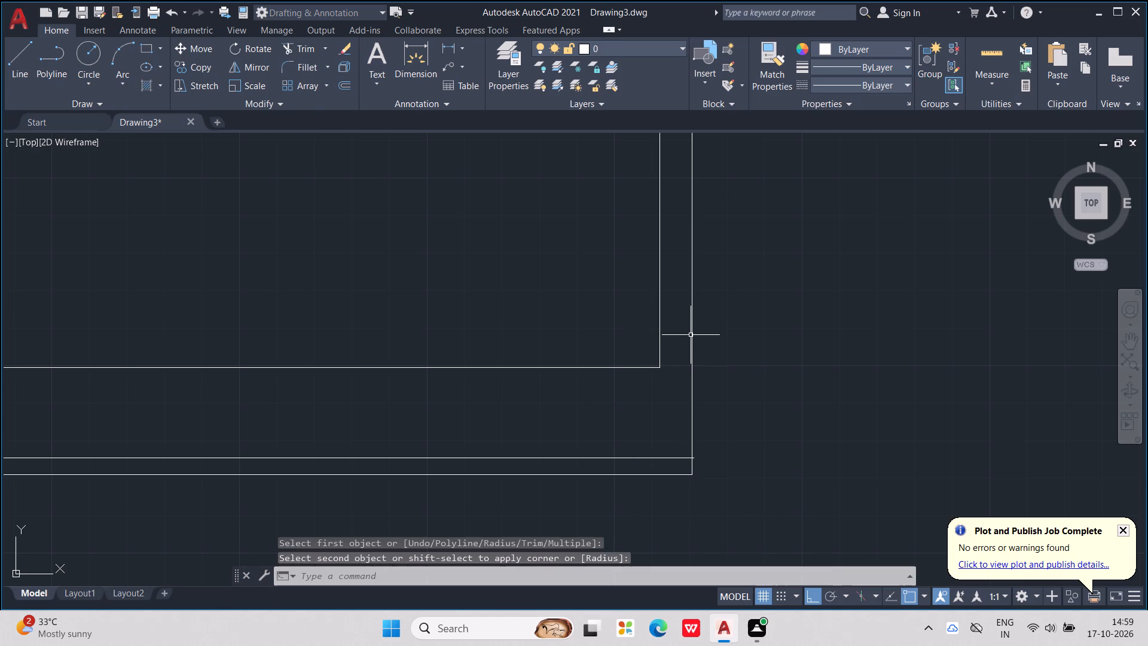
key("Escape")
key("Escape")
key("Escape")
key("Escape")
key("Escape")
key("Escape")
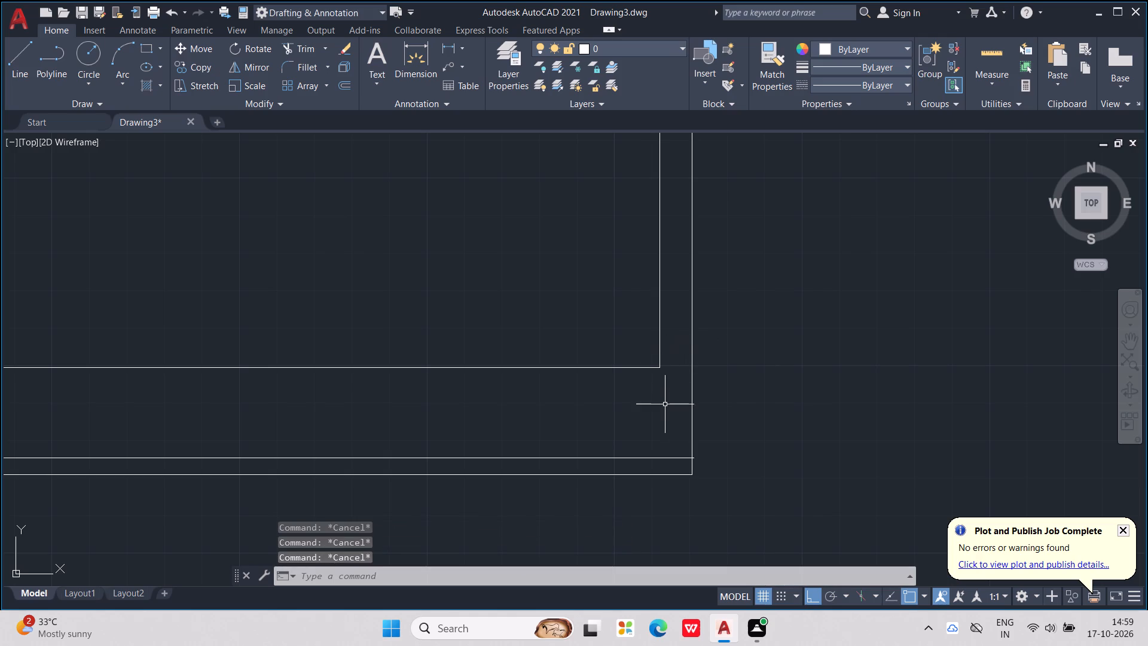
Trim the short overhang of the inner lower outline line beyond the outer right outline line.
type("TR")
key("Return")
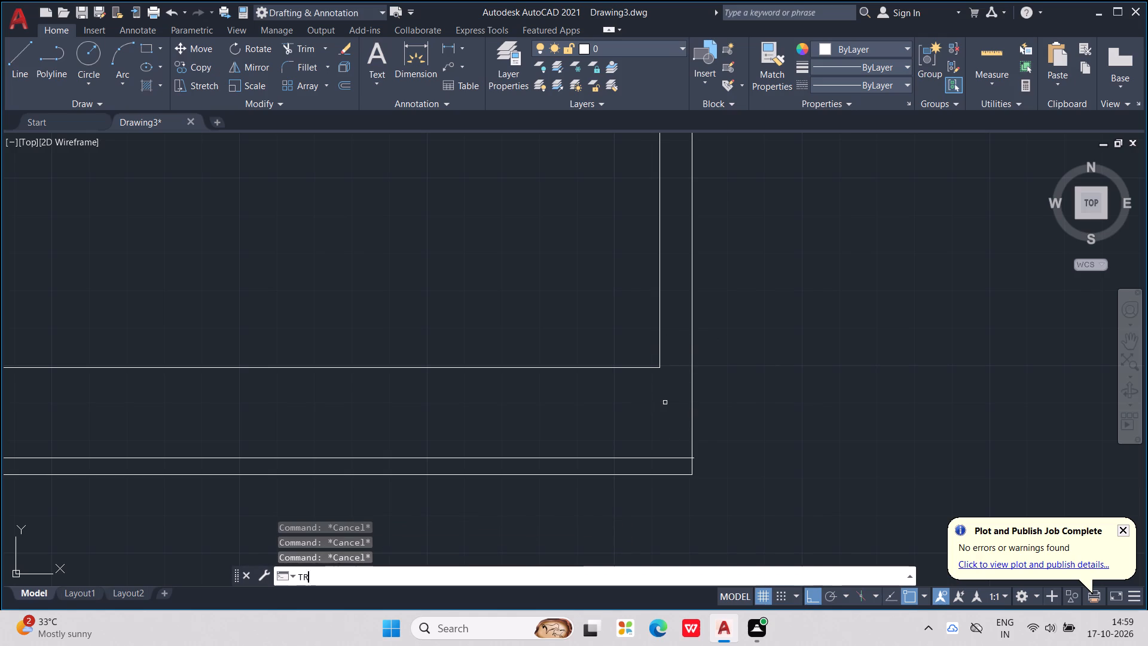
scroll(664, 403, "up", 1)
scroll(747, 475, "up", 1)
scroll(697, 507, "up", 2)
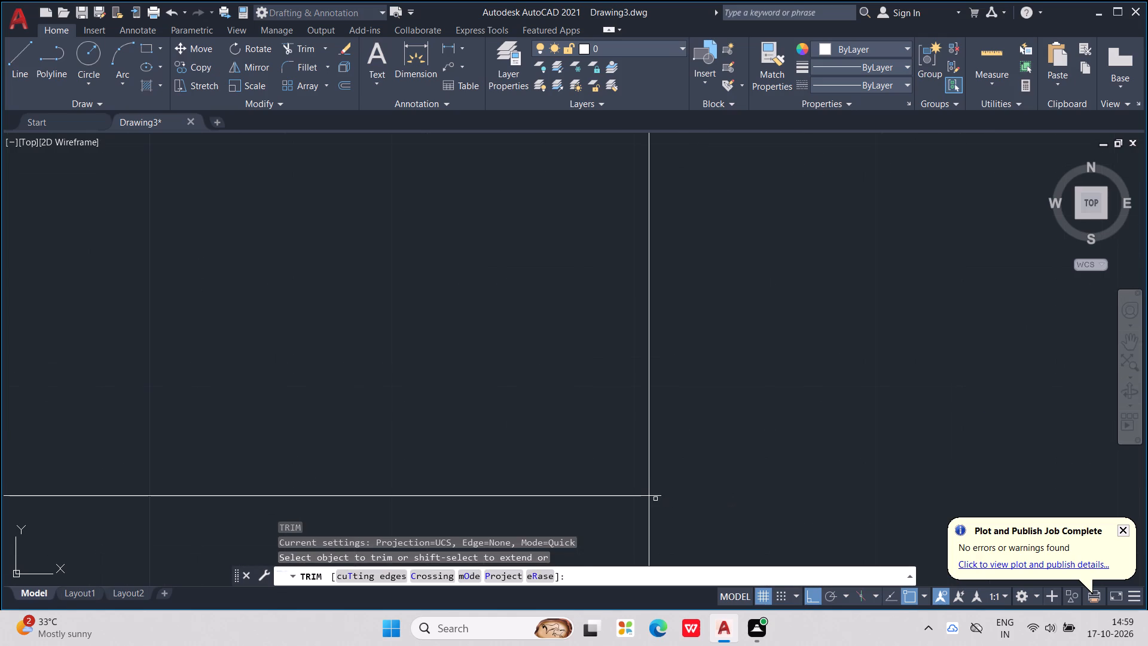
left_click(657, 496)
scroll(660, 483, "down", 3)
key("Escape")
key("Escape")
key("Escape")
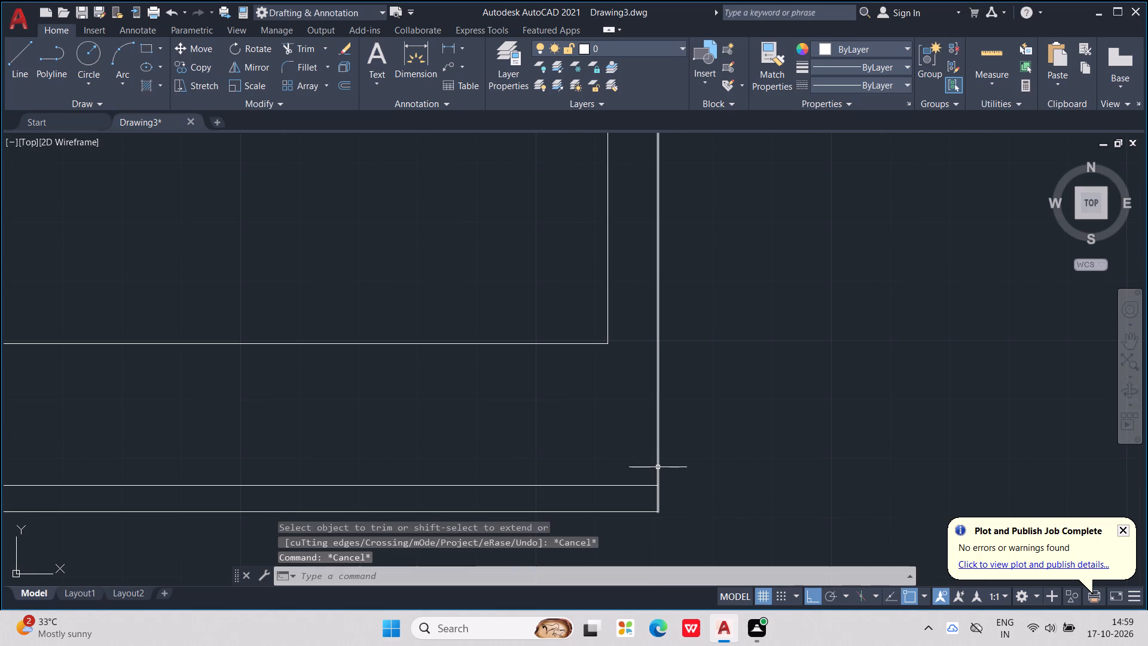
Draw a vertical line from the bottom-right wall corner down to the inner lower outline line.
key("l")
key("Return")
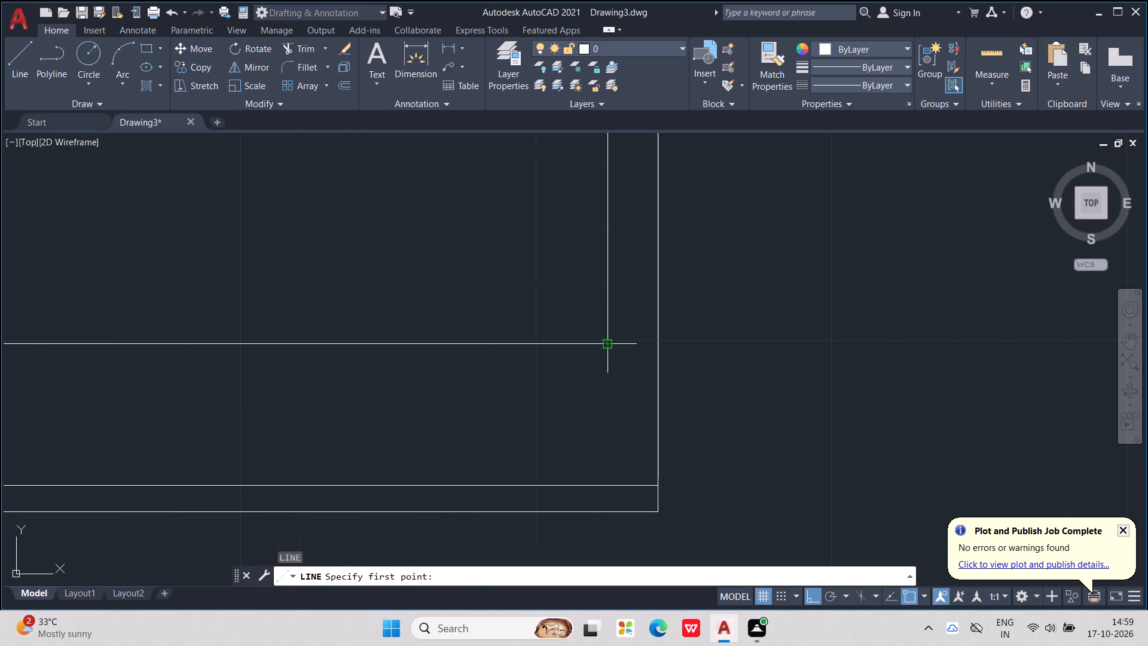
left_click(605, 344)
left_click(613, 493)
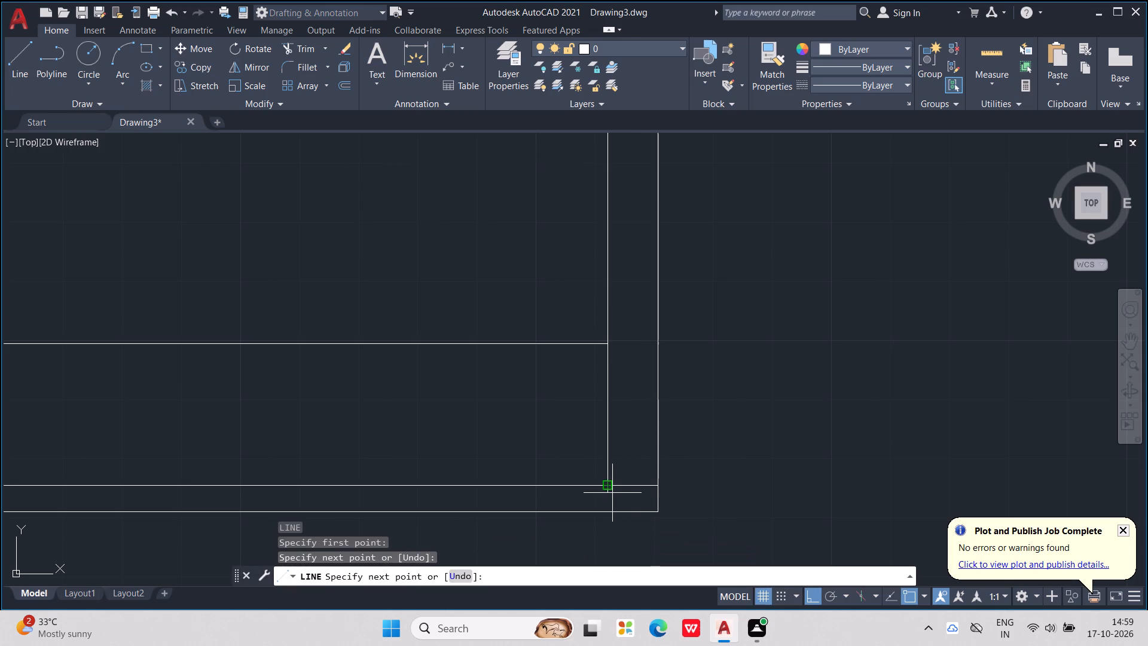
key("Escape")
key("Escape")
key("Escape")
key("Escape")
Trim the inner lower outline line between the new vertical line and the outer right outline line.
key("t")
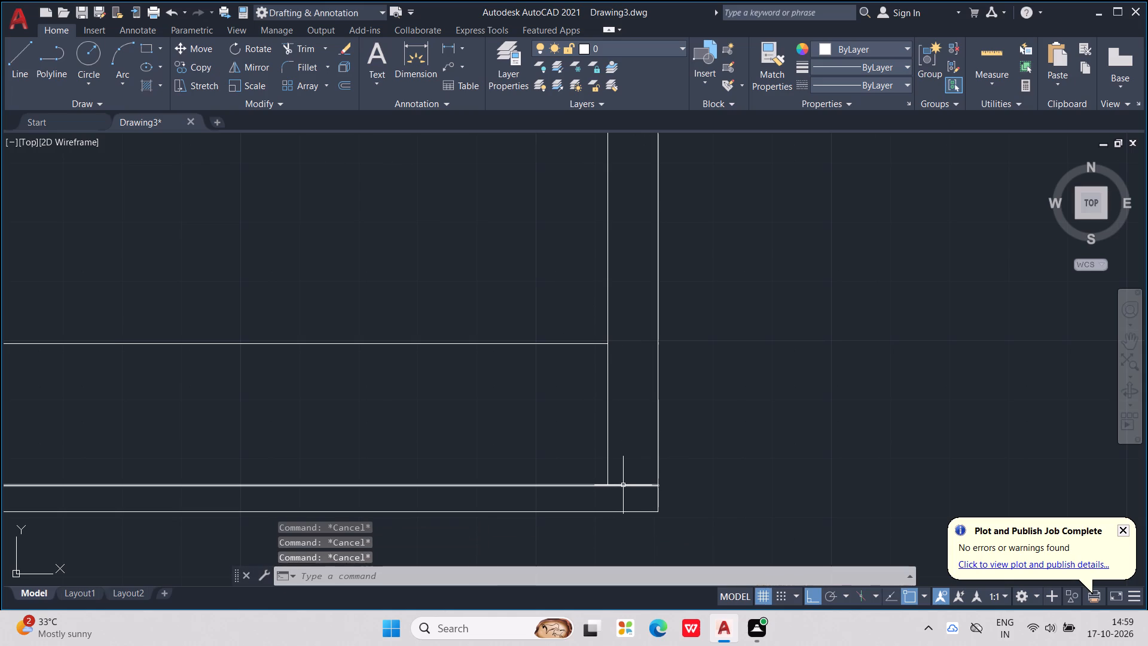
key("r")
key("Return")
left_click_drag(628, 469, 630, 489)
left_click(630, 489)
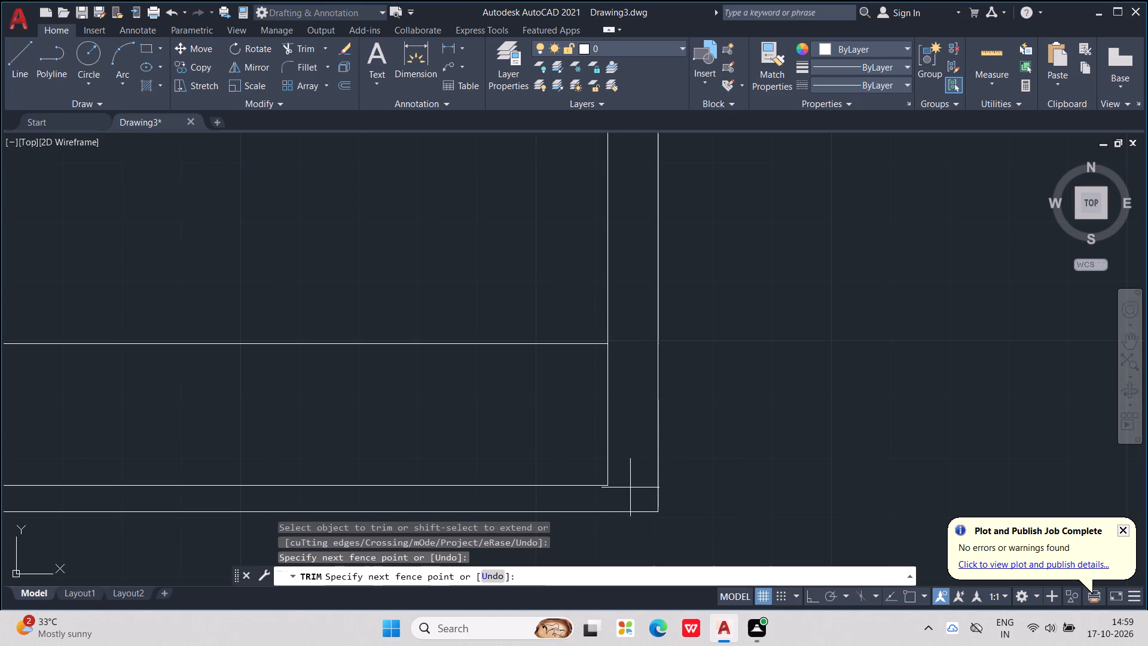
scroll(617, 428, "down", 2)
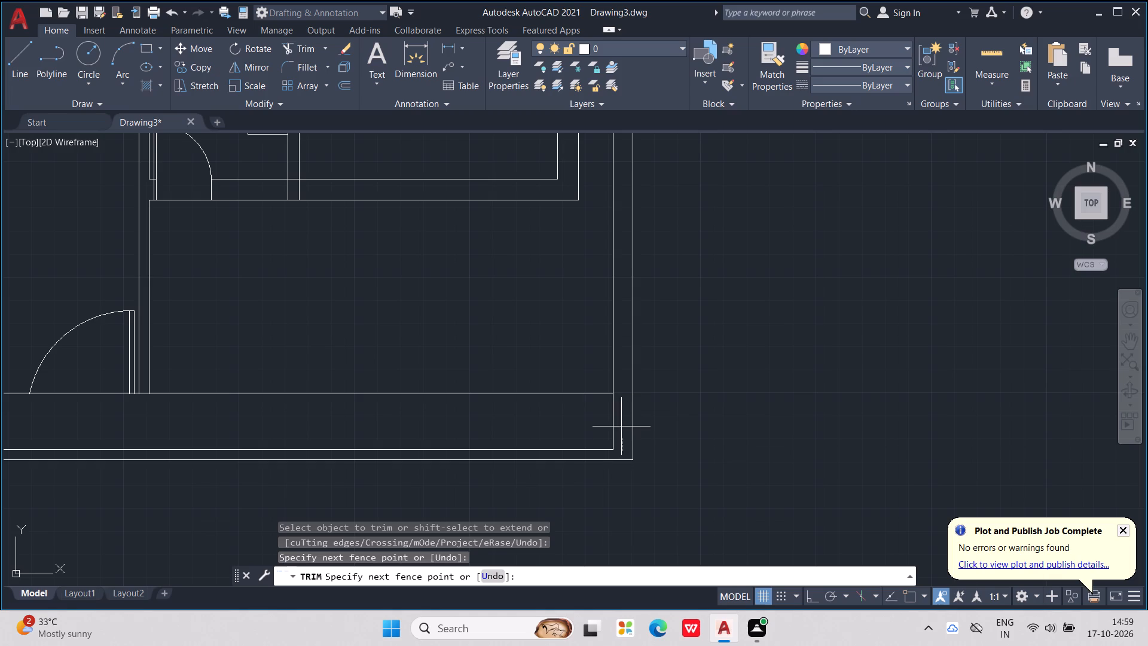
left_click(622, 423)
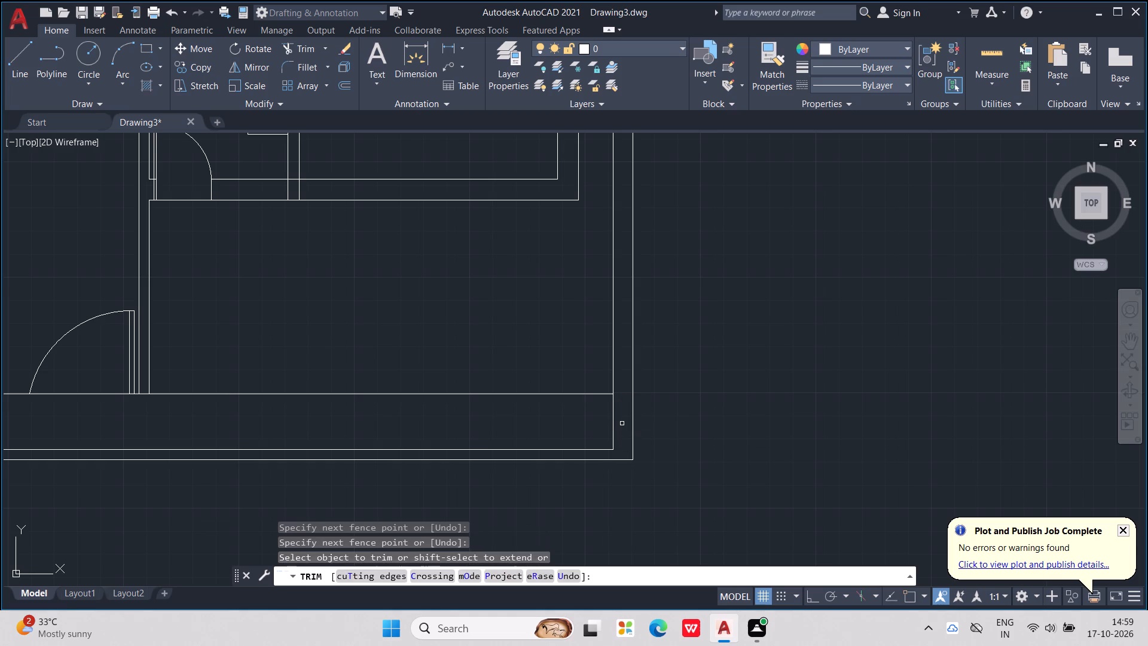
Trim away both lower outline lines below the building, between the left and right outline lines.
scroll(622, 423, "down", 2)
middle_click_drag(676, 463, 808, 531)
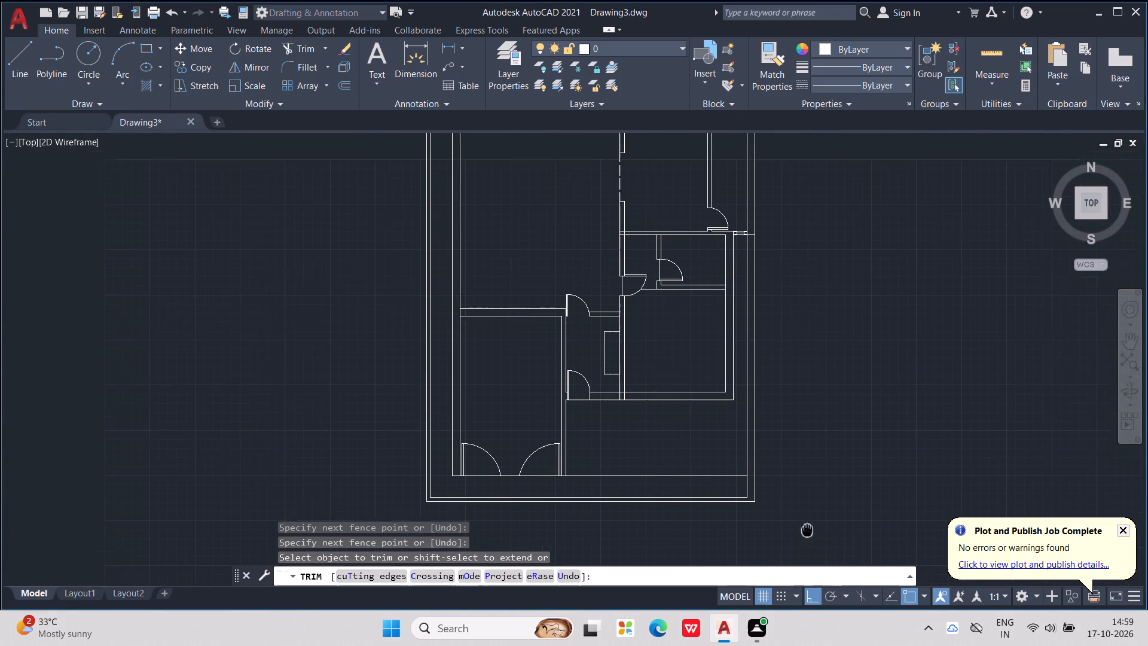
middle_click_drag(808, 531, 810, 531)
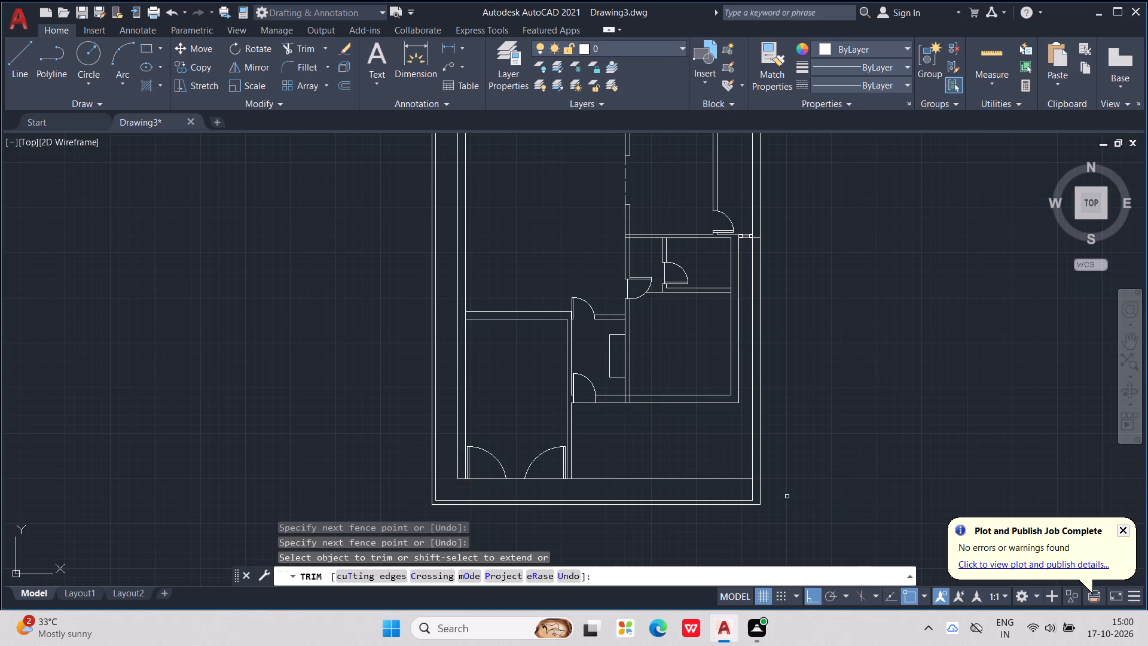
middle_click_drag(776, 494, 816, 475)
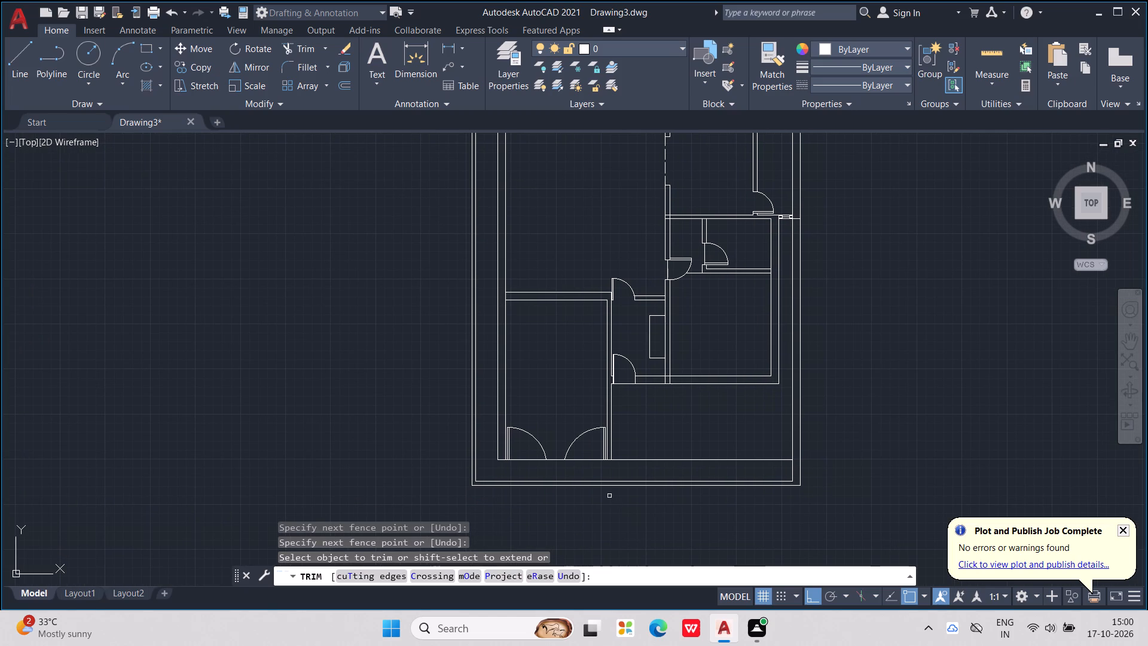
left_click_drag(605, 476, 607, 506)
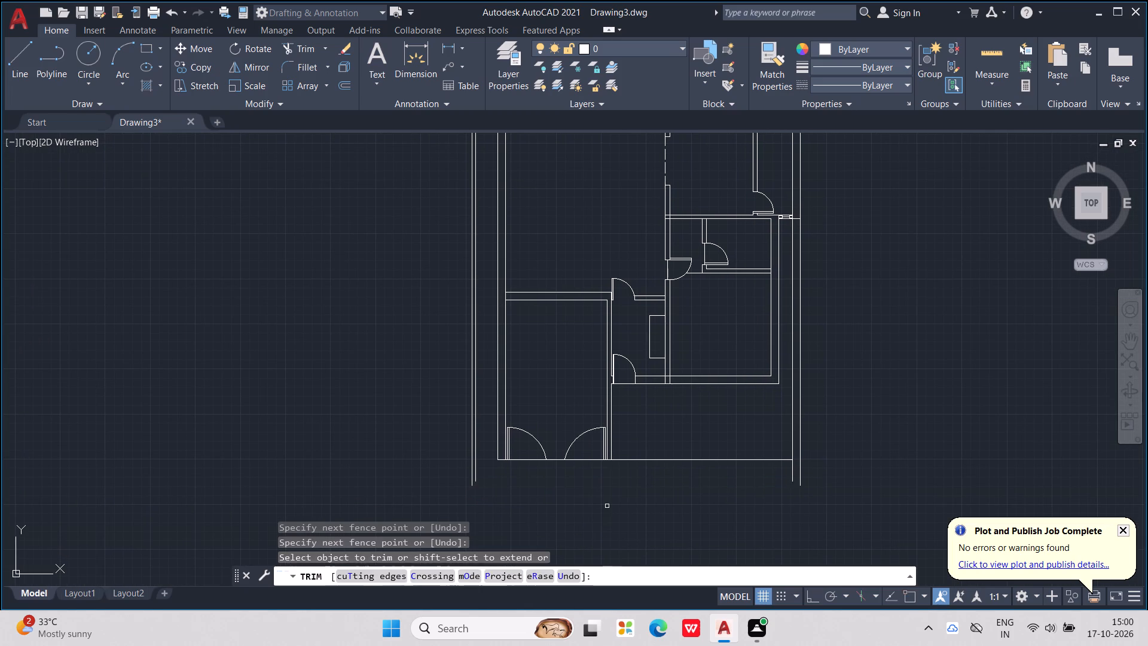
key("Escape")
key("Escape")
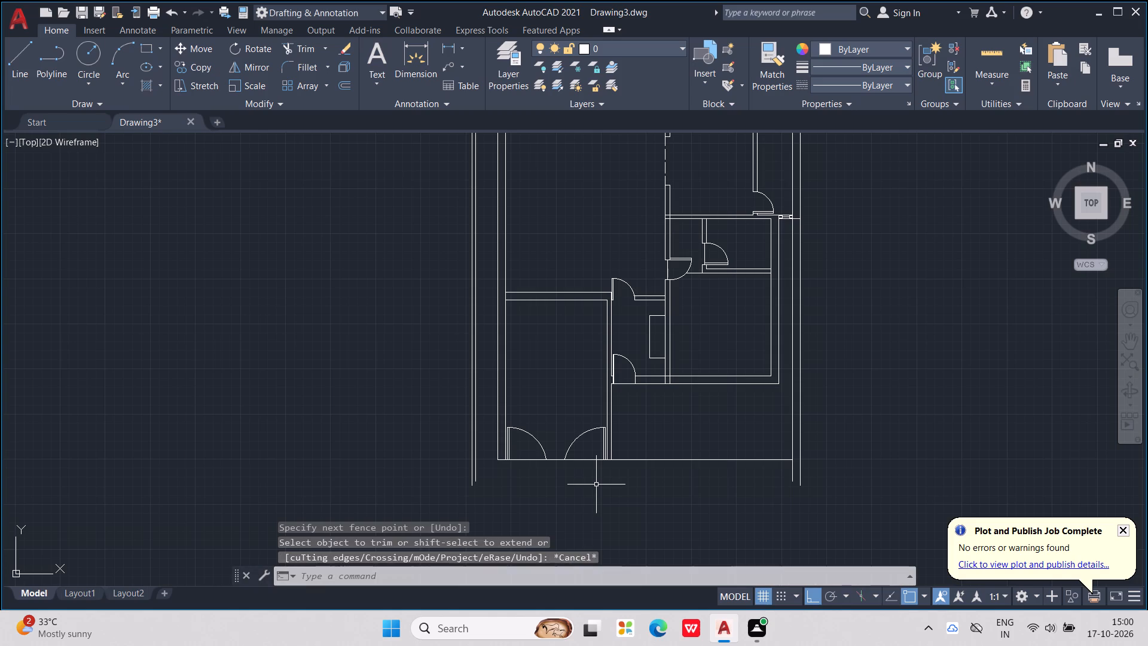
key("Escape")
key("Escape")
key("Escape")
key("Escape")
key("Escape")
key("Escape")
key("Escape")
key("Escape")
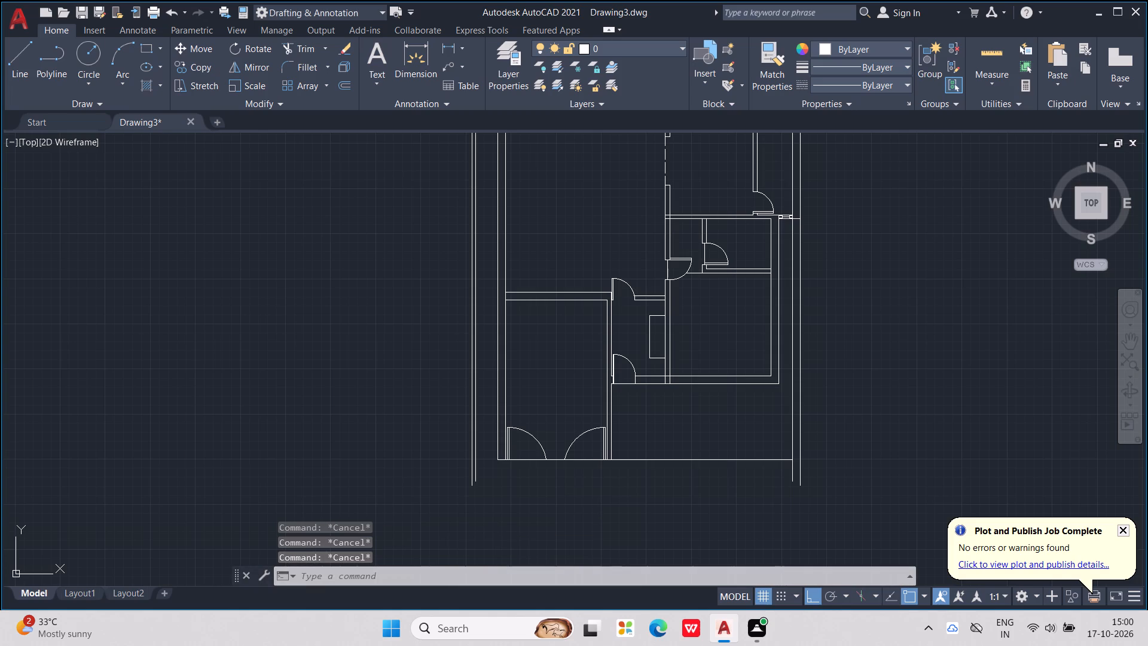
Offset both segments of the bottom wall line 4.5" downward, outside the building.
type("OFF")
key("Return")
type("4.5\"")
key("Return")
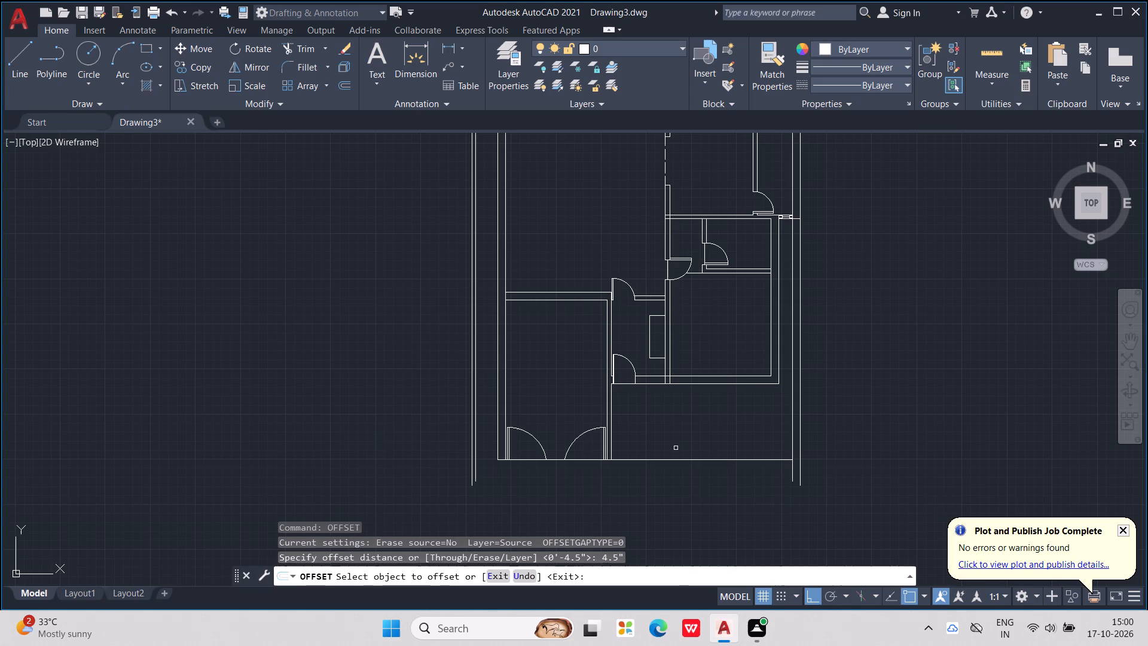
left_click(689, 463)
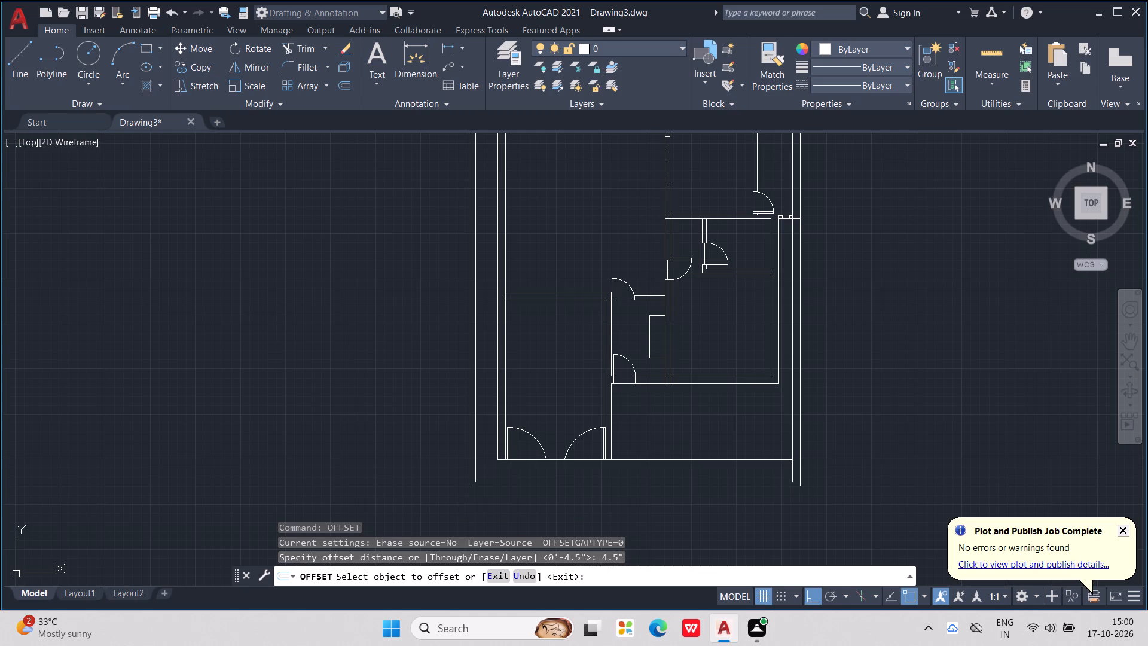
left_click(695, 456)
left_click(695, 461)
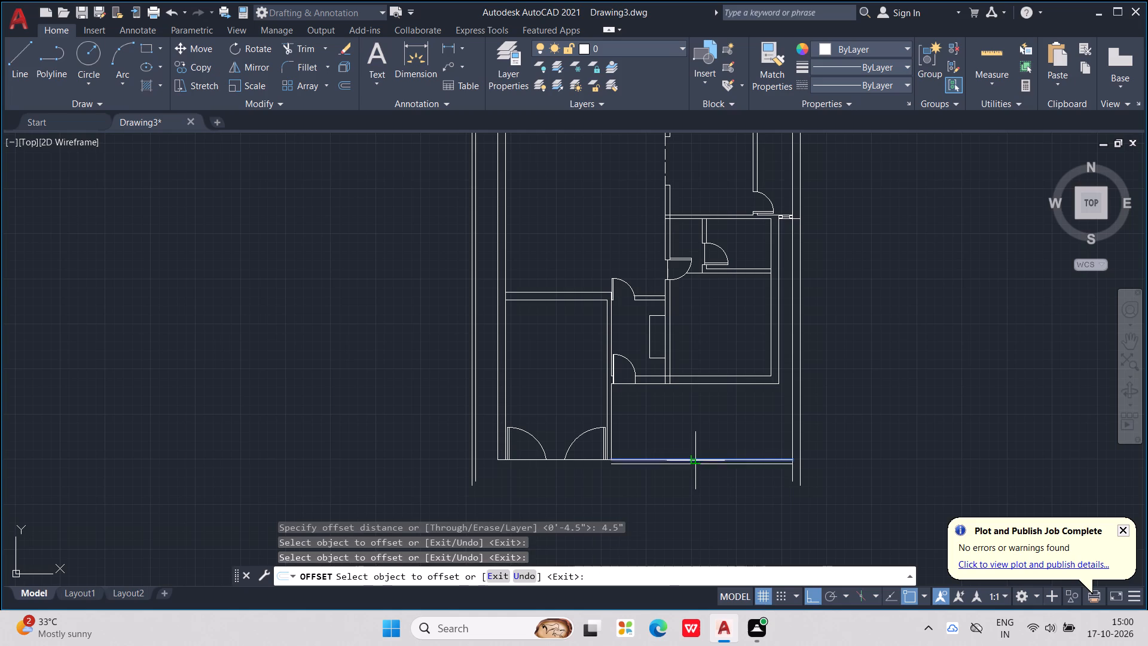
left_click(695, 497)
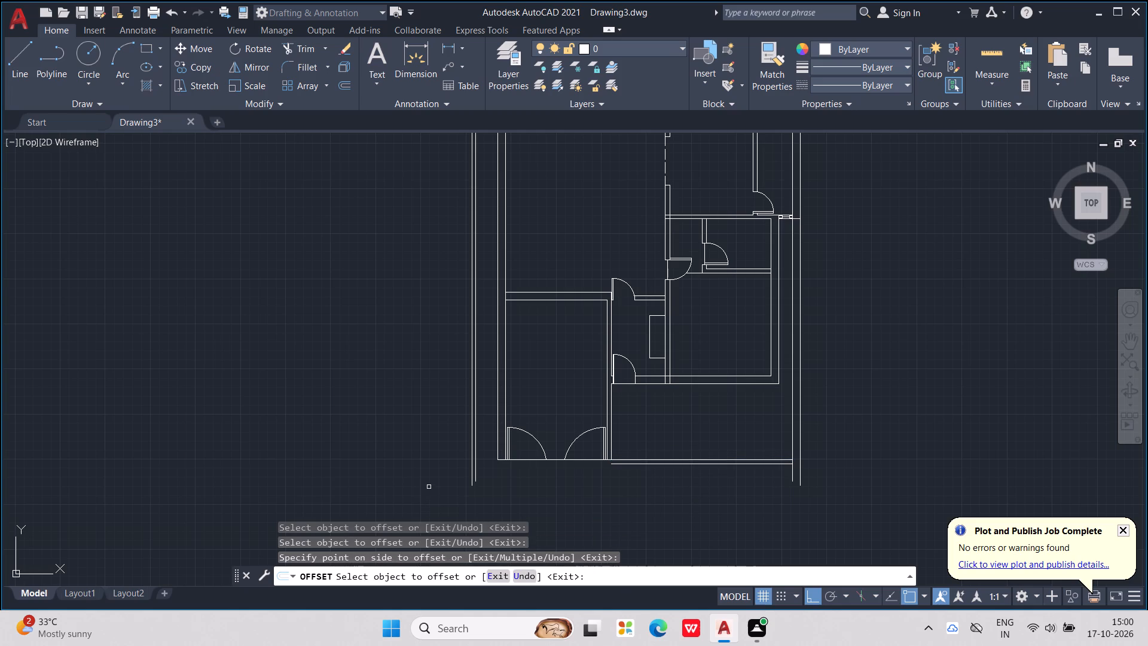
left_click(528, 460)
left_click(542, 477)
key("Escape")
key("Escape")
key("Escape")
key("Escape")
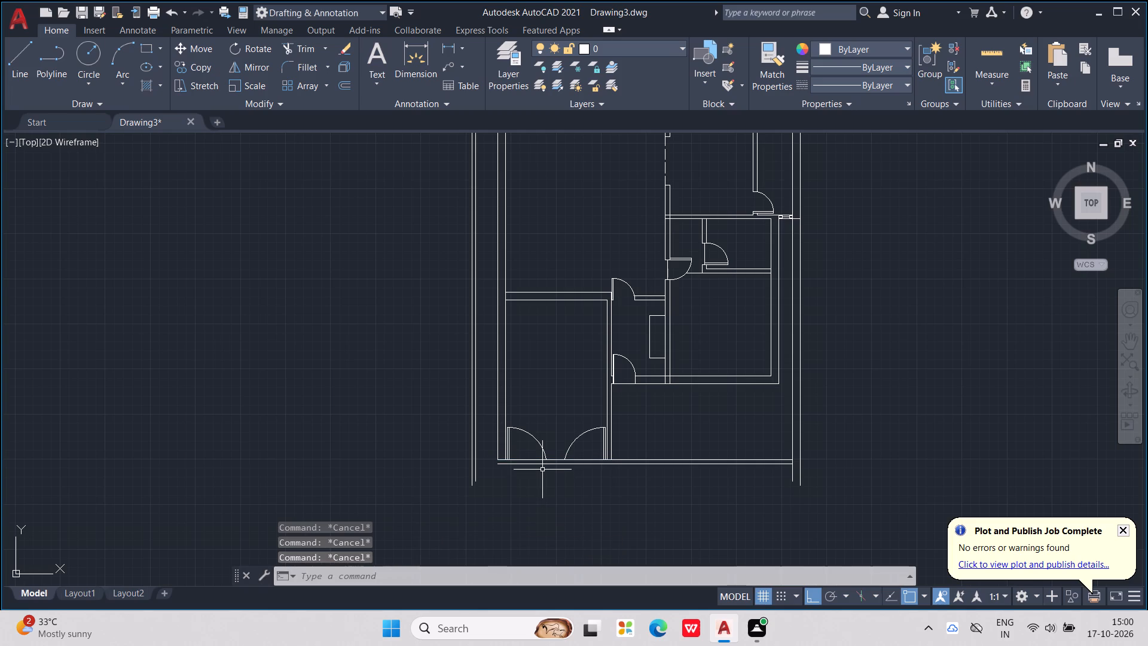
Extend the bottom wall line and its offset copy to the inner left and outer right outline lines.
key("e")
key("x")
key("Return")
left_click_drag(529, 455, 530, 466)
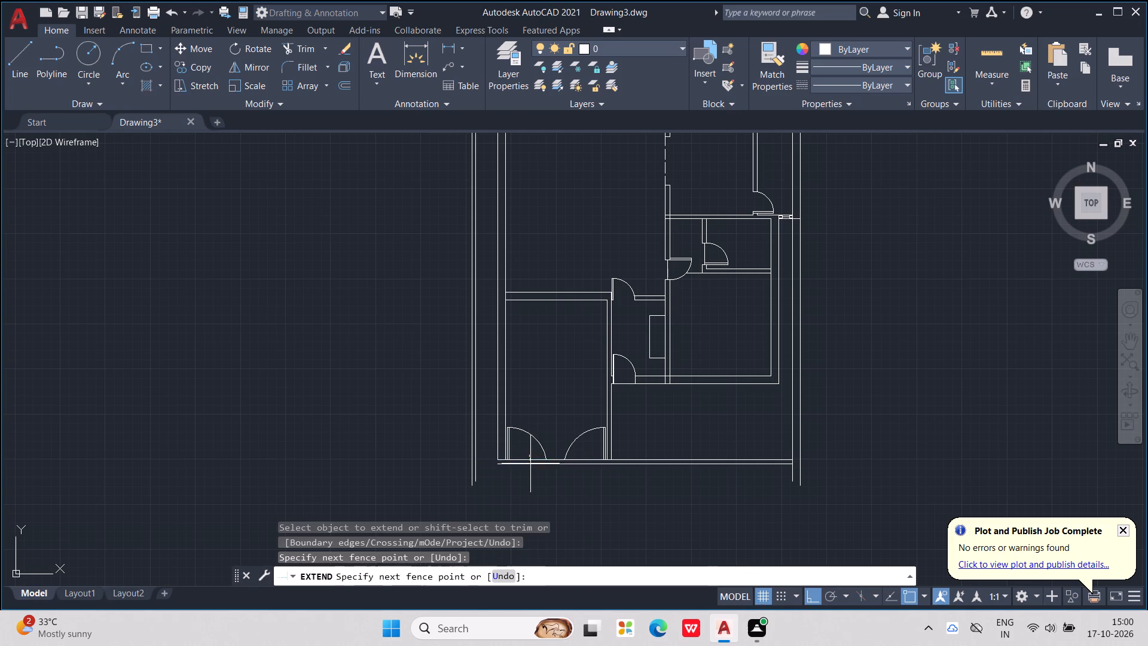
left_click_drag(530, 466, 531, 483)
left_click_drag(689, 437, 756, 492)
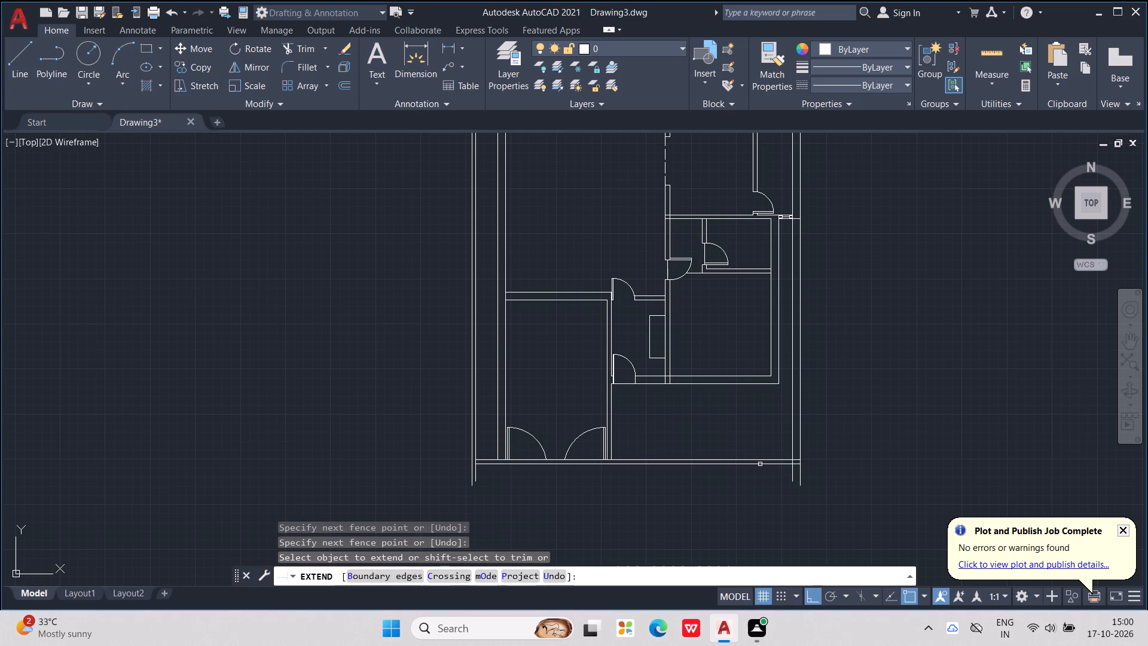
key("Escape")
key("Escape")
key("Escape")
key("Escape")
key("Escape")
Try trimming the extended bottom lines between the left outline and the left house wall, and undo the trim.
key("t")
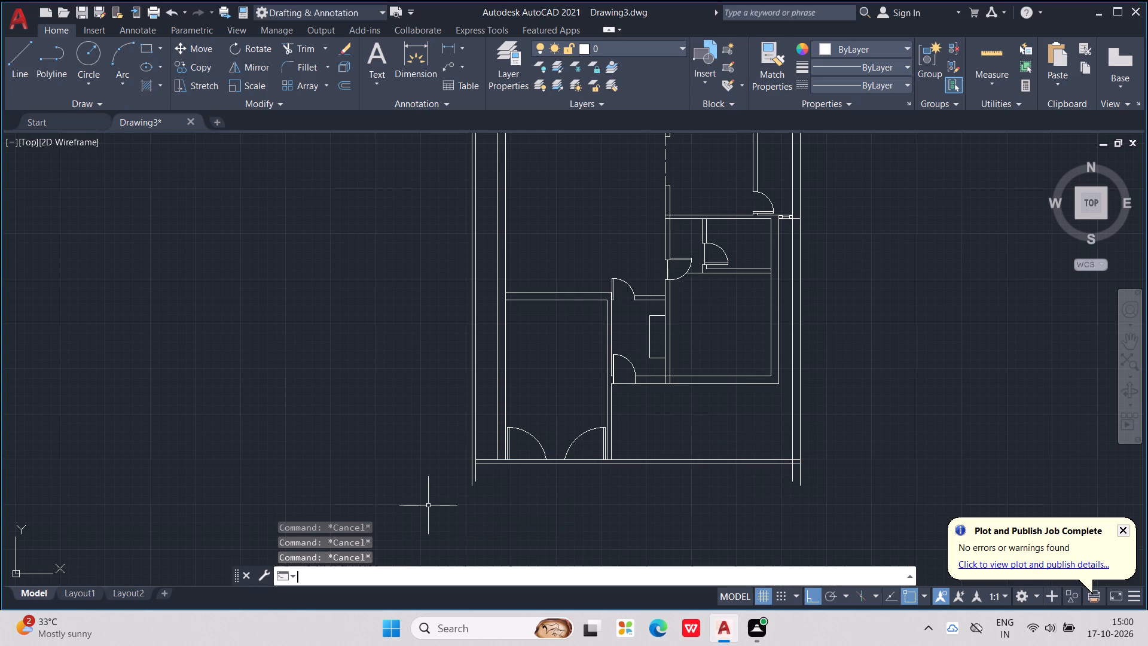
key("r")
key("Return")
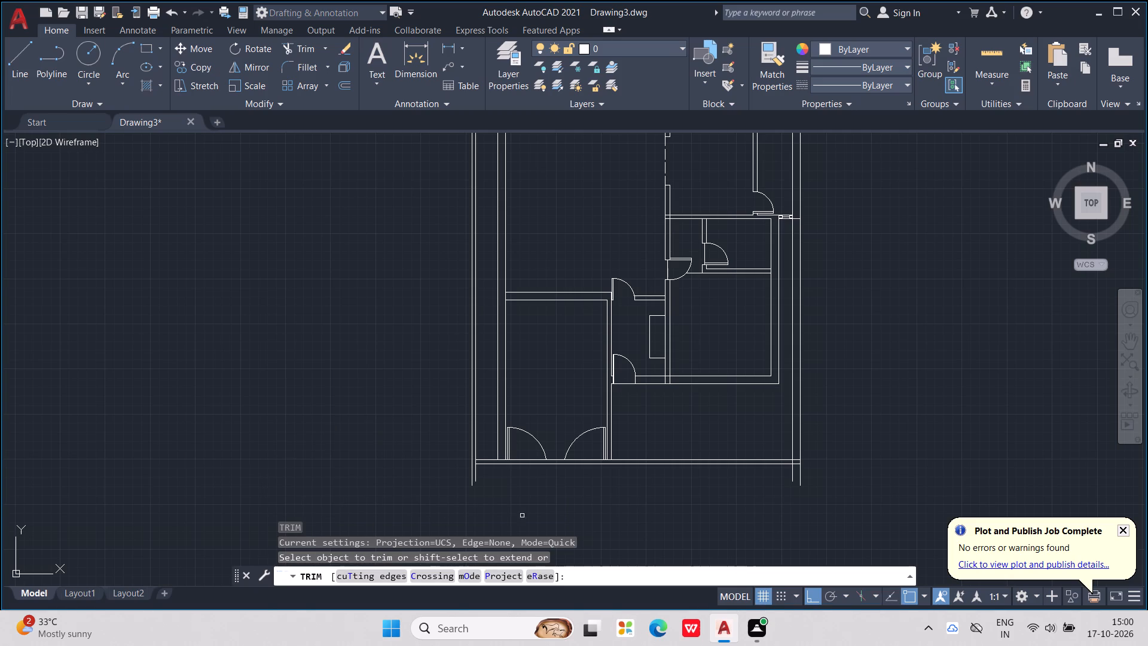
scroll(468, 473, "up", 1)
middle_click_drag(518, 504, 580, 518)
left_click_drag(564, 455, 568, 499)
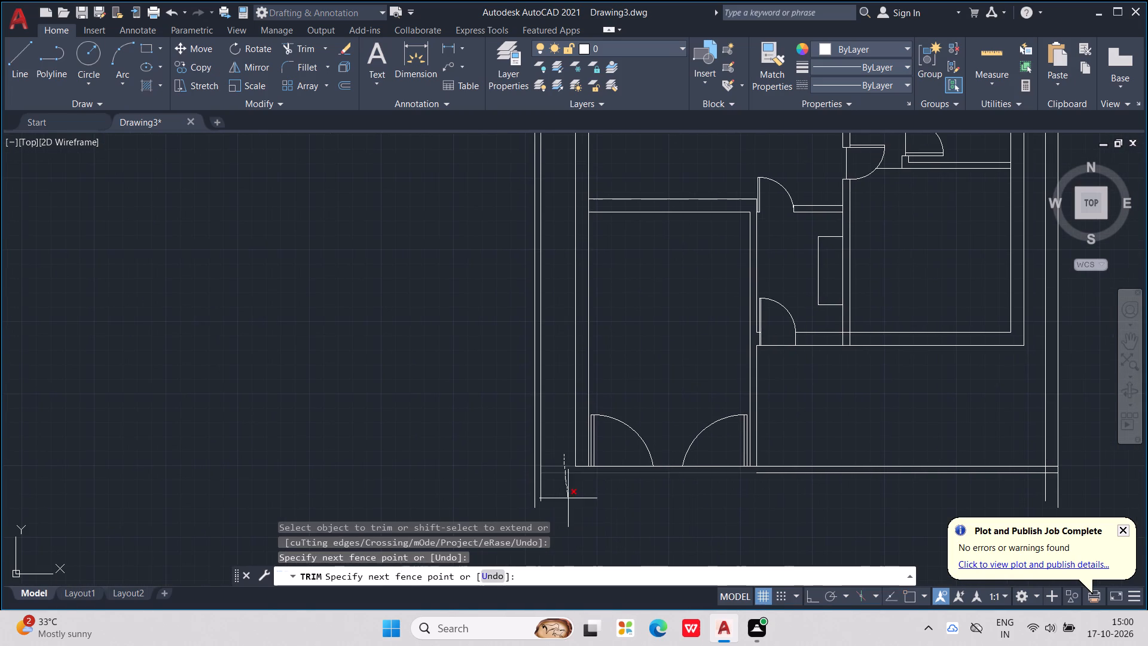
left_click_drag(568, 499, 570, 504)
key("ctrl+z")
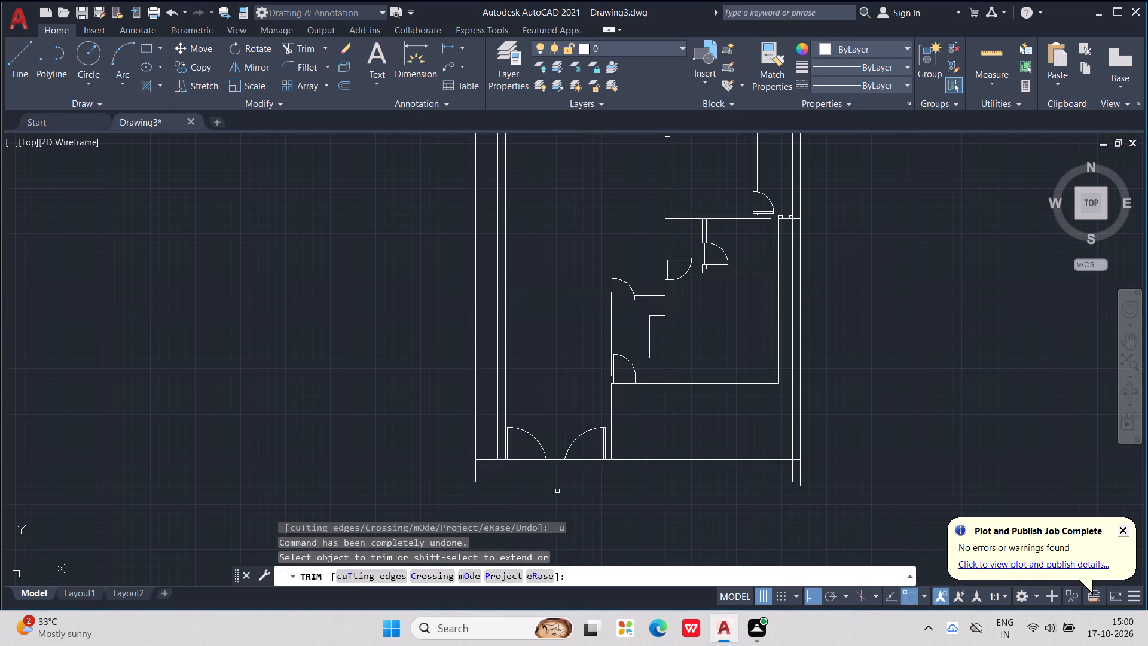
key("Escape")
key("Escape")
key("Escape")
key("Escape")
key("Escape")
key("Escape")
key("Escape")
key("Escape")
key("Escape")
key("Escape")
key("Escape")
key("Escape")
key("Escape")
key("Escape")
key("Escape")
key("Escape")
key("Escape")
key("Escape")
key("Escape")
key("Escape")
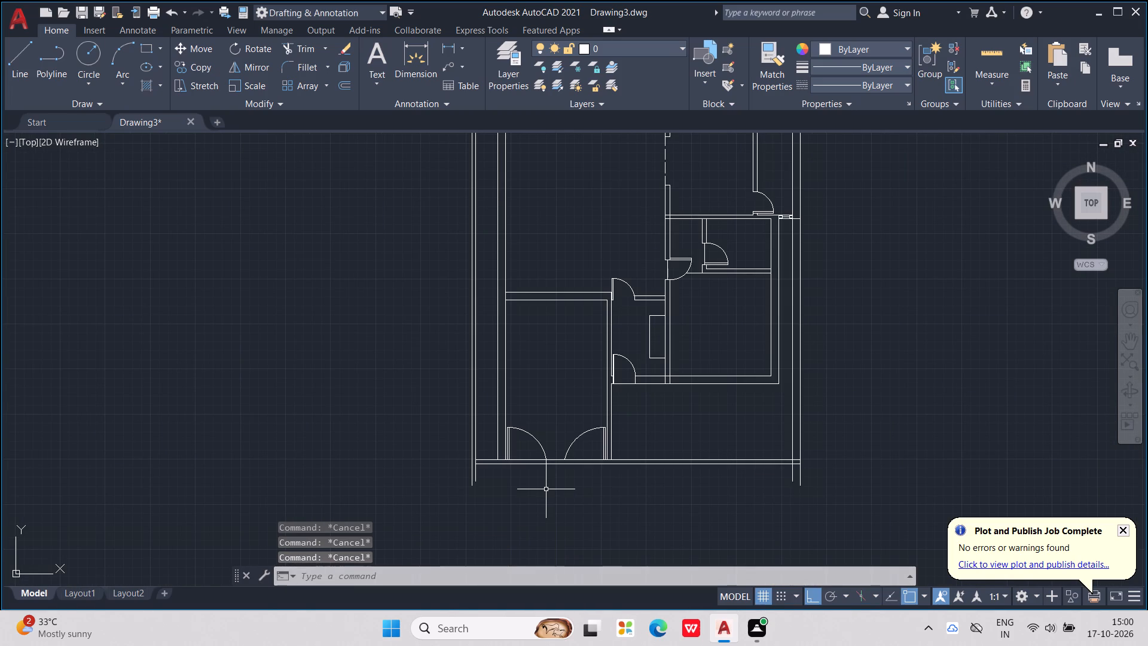
Extend the bottom wall line and its offset copy to the outer left outline line.
type("EX")
key("Return")
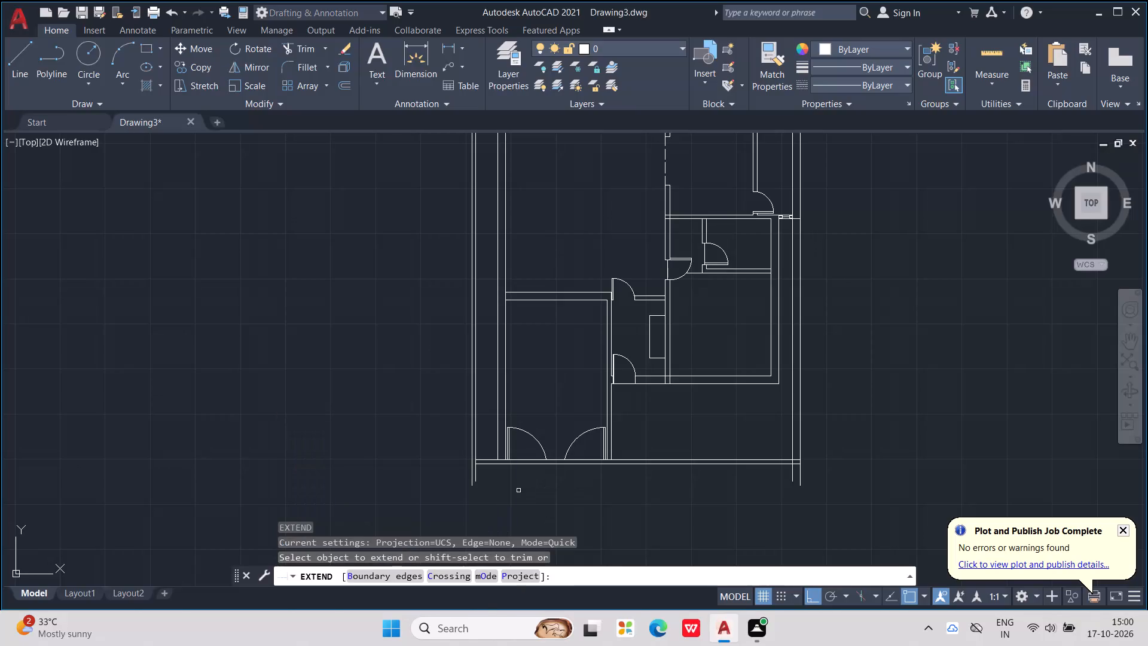
left_click_drag(484, 455, 490, 473)
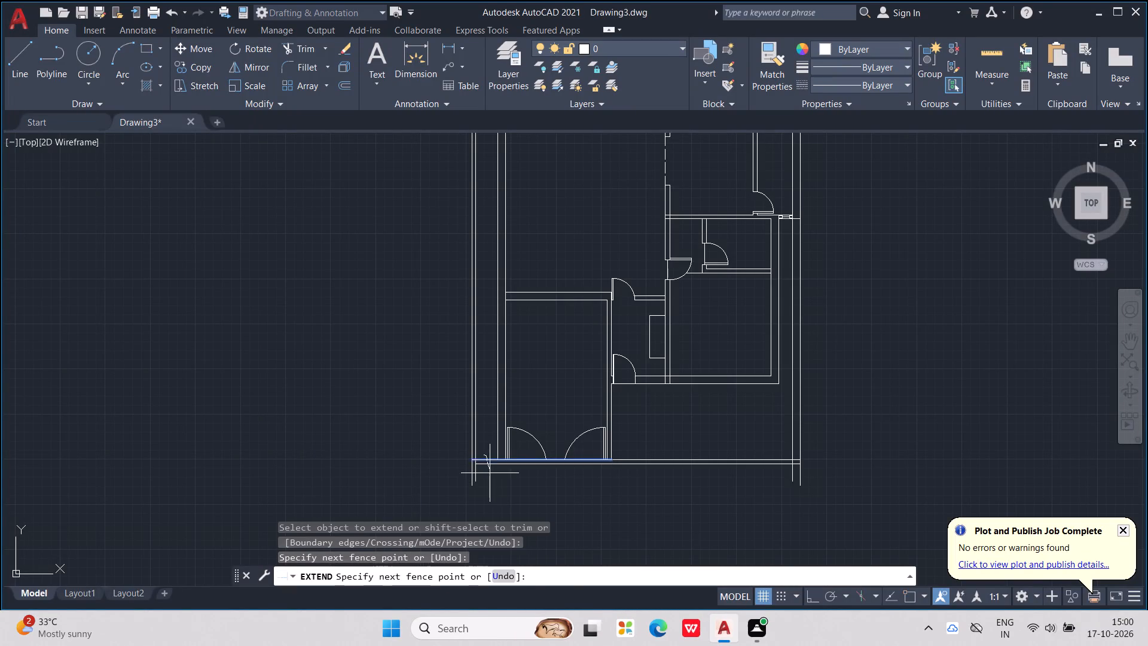
left_click_drag(490, 473, 496, 483)
key("Escape")
key("Escape")
key("Escape")
key("Escape")
key("Escape")
key("Escape")
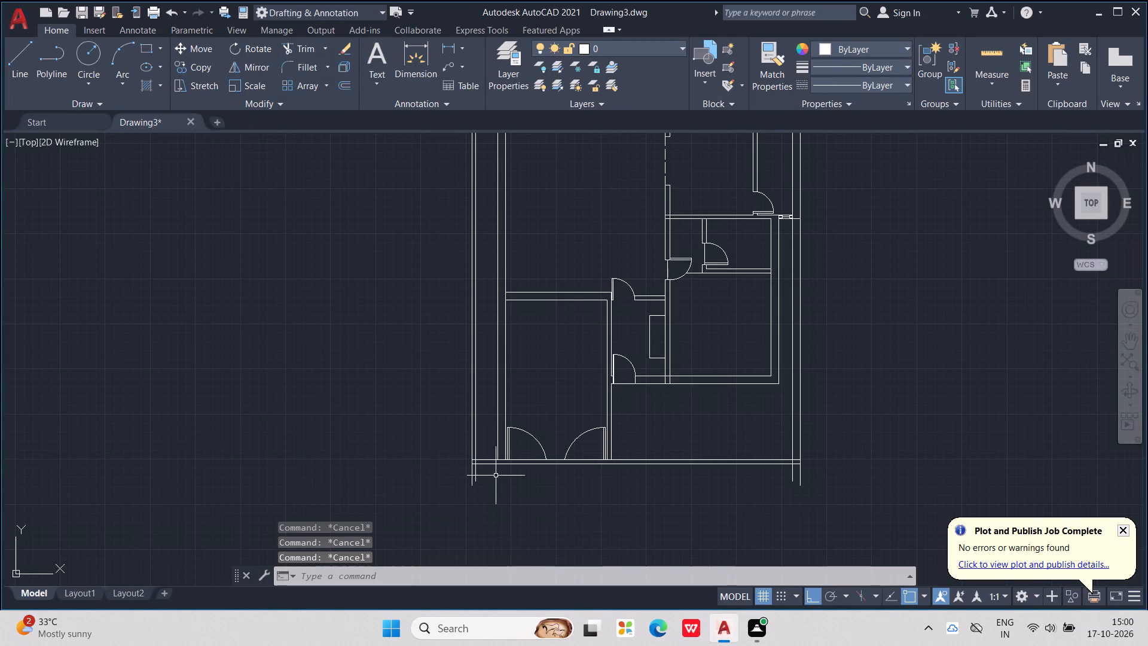
Trim the outline's lower-right corner, removing the vertical tails below the bottom line and the inner lines' overlaps within the wall thickness.
type("TR")
key("Return")
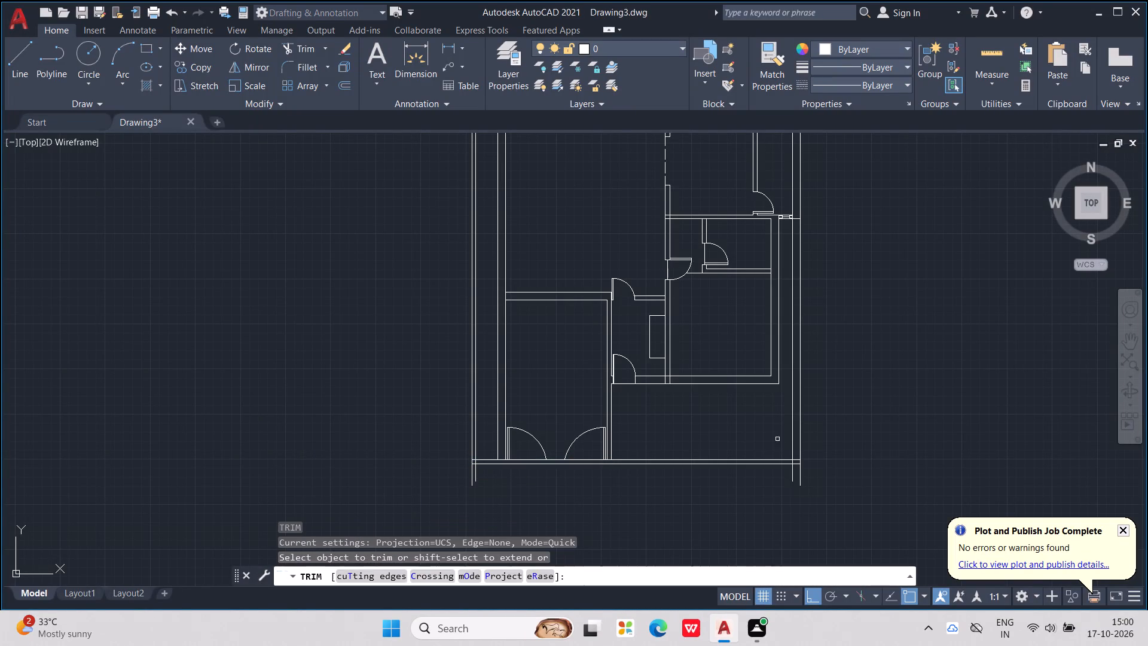
scroll(805, 449, "up", 1)
left_click_drag(823, 474, 780, 489)
scroll(778, 483, "up", 4)
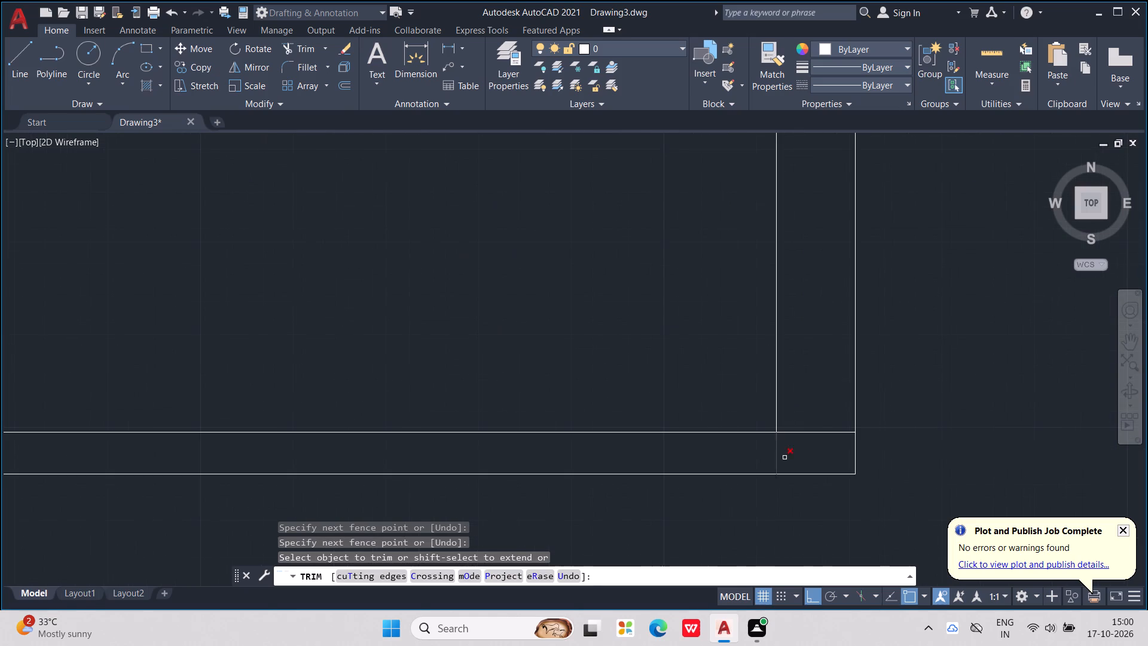
left_click_drag(797, 431, 770, 461)
left_click_drag(768, 461, 804, 459)
Trim the outline's lower-left corner, removing the vertical tails below the bottom line and the inner lines' overlaps within the wall thickness.
scroll(814, 439, "down", 2)
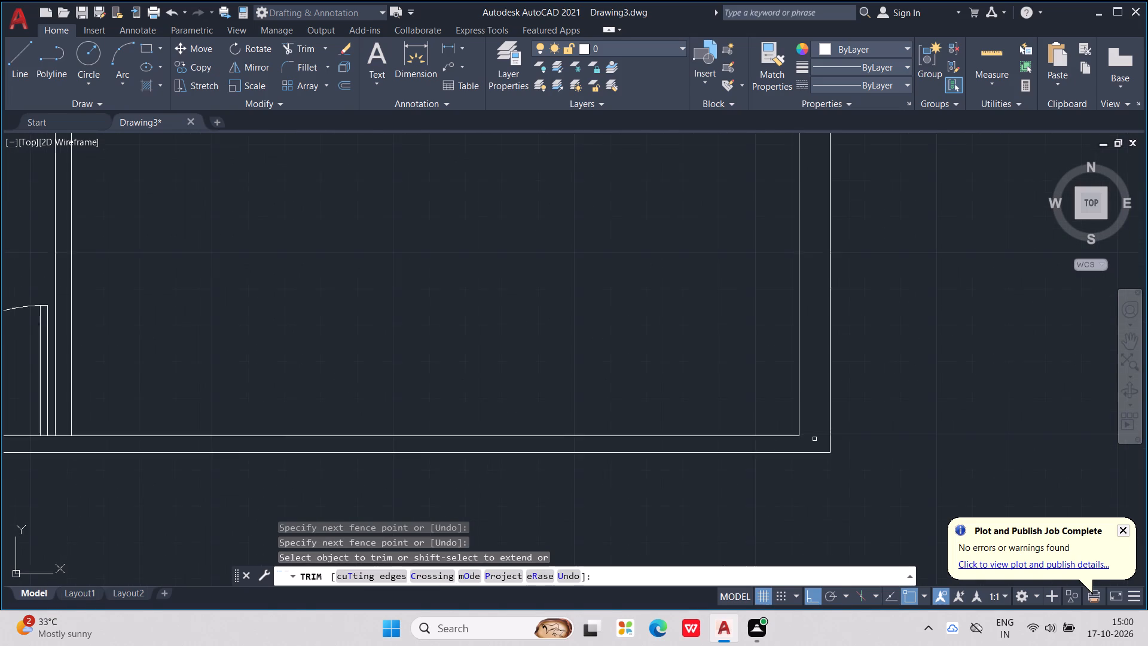
scroll(814, 439, "down", 2)
middle_click_drag(621, 540, 804, 498)
middle_click_drag(558, 497, 748, 526)
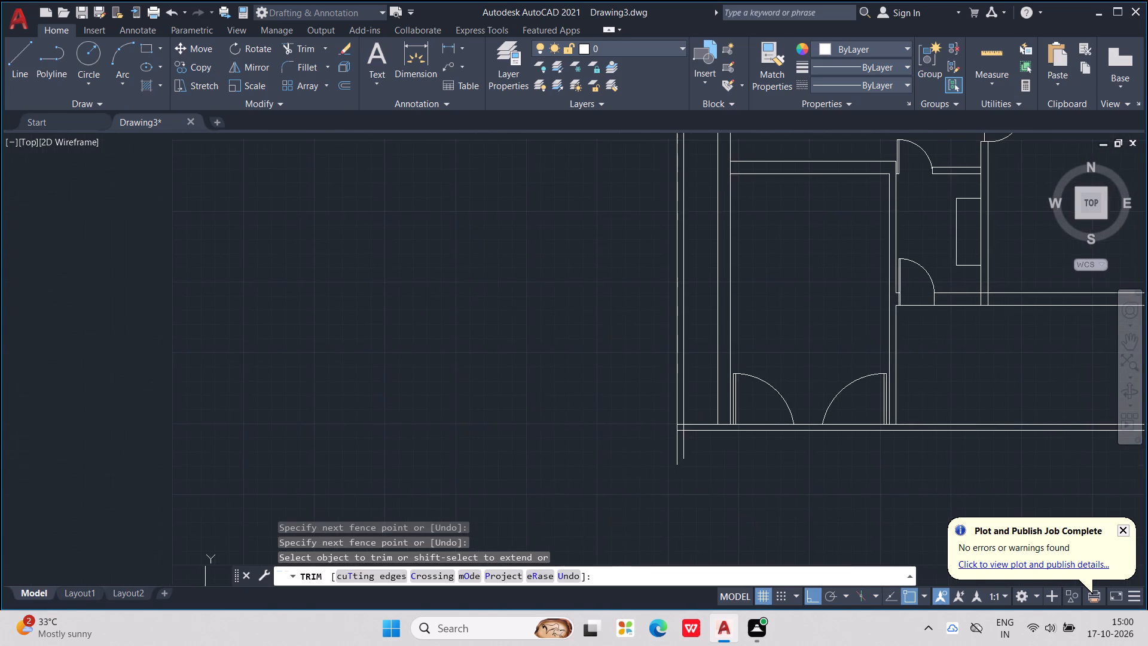
scroll(697, 458, "up", 2)
left_click_drag(707, 435, 602, 454)
scroll(648, 409, "up", 2)
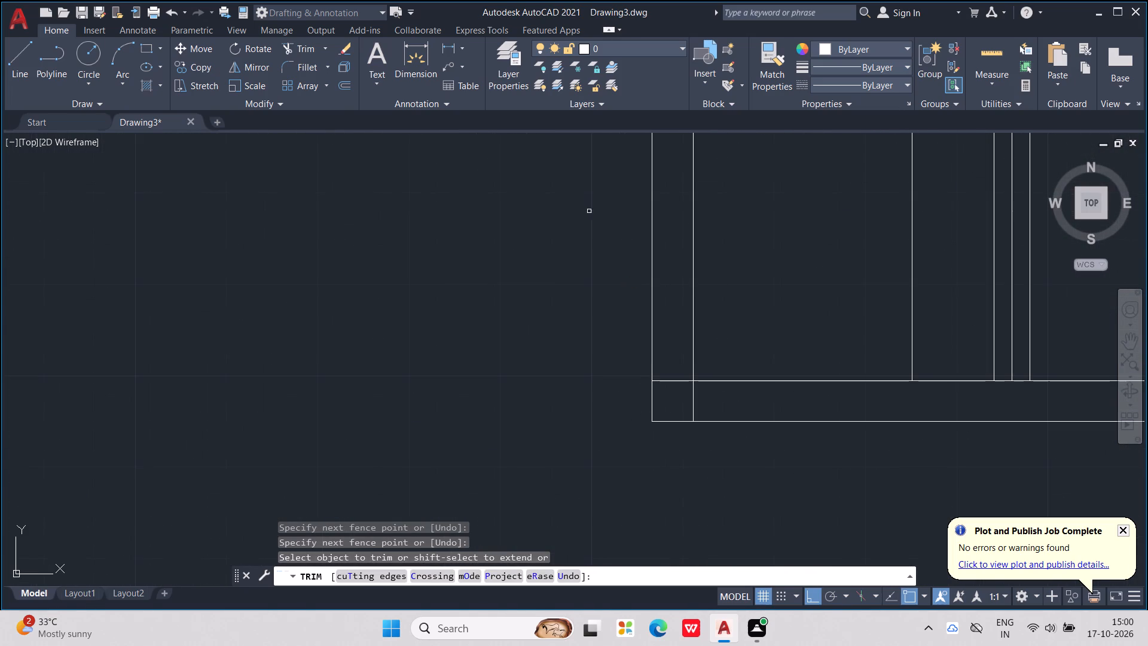
scroll(709, 371, "up", 1)
left_click_drag(651, 381, 732, 410)
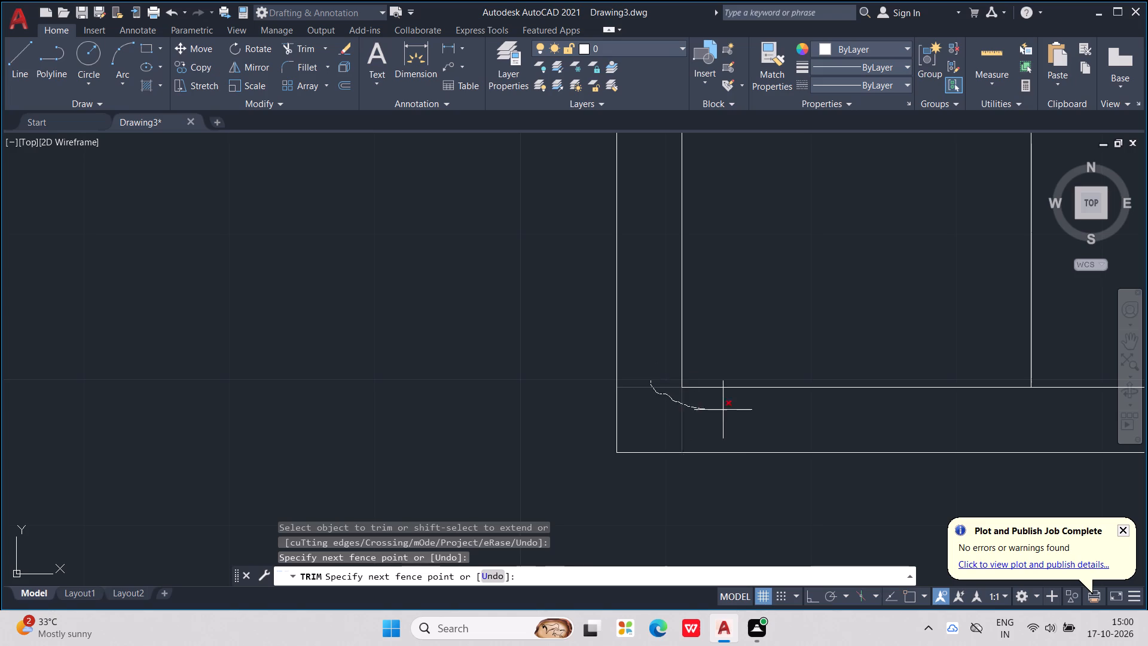
left_click_drag(732, 410, 739, 410)
scroll(744, 386, "down", 5)
middle_click_drag(799, 415, 637, 601)
scroll(799, 417, "down", 1)
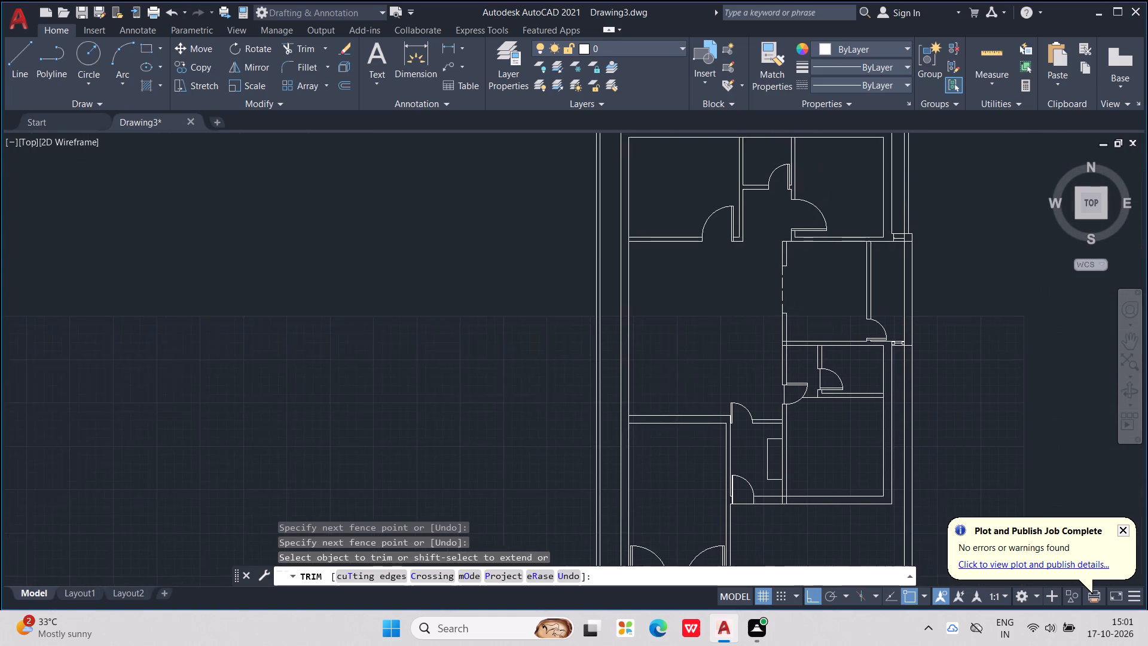
middle_click_drag(637, 601, 594, 540)
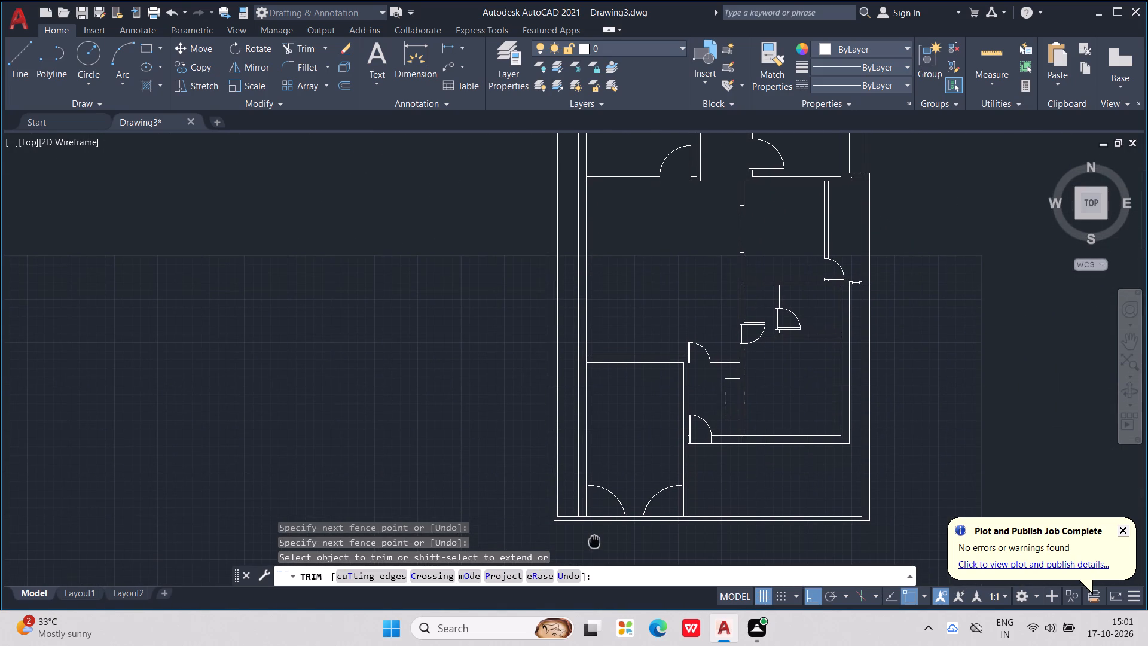
middle_click_drag(594, 540, 596, 538)
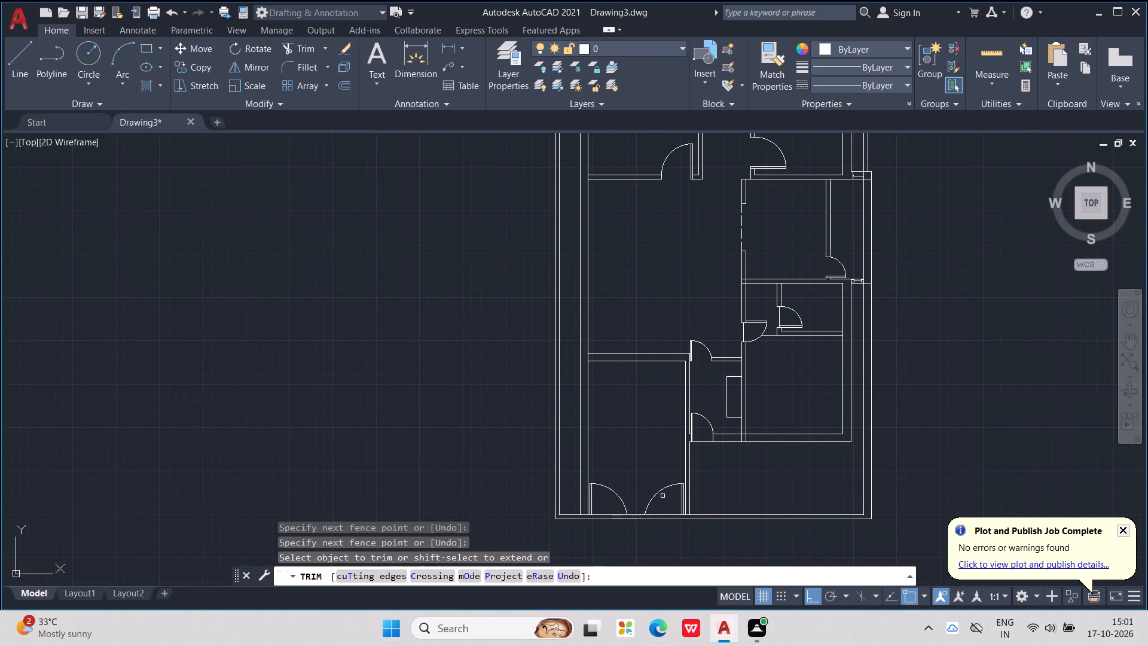
scroll(665, 487, "down", 1)
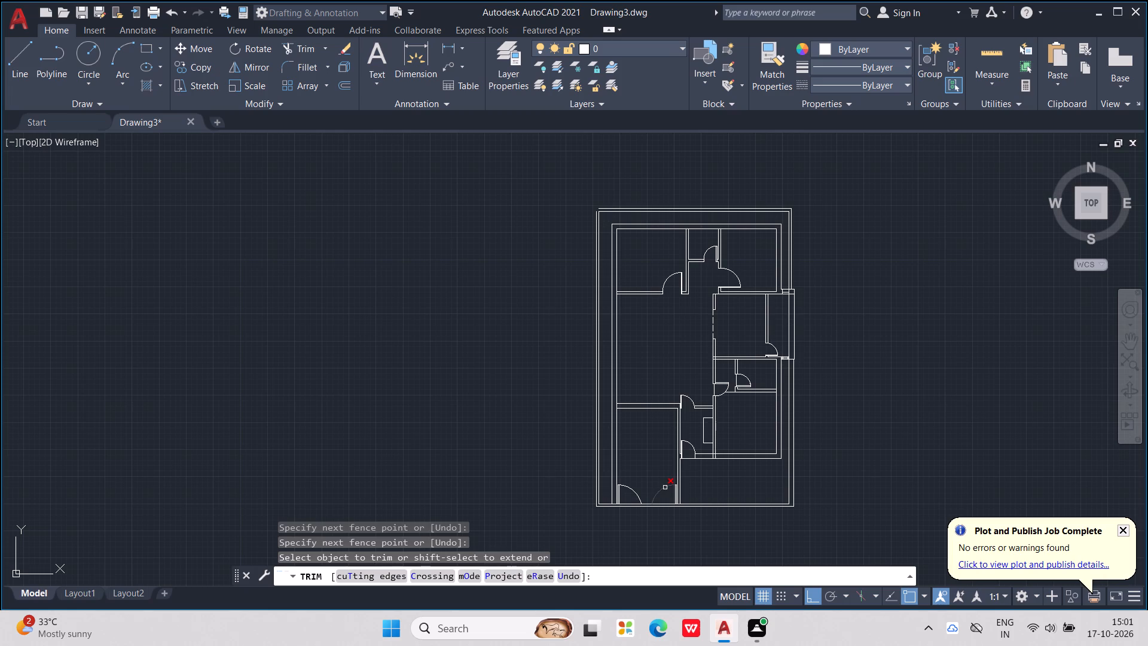
middle_click(735, 488)
key("Escape")
key("Escape")
key("Escape")
key("Escape")
key("Escape")
key("Escape")
key("Escape")
key("Escape")
key("Escape")
key("Escape")
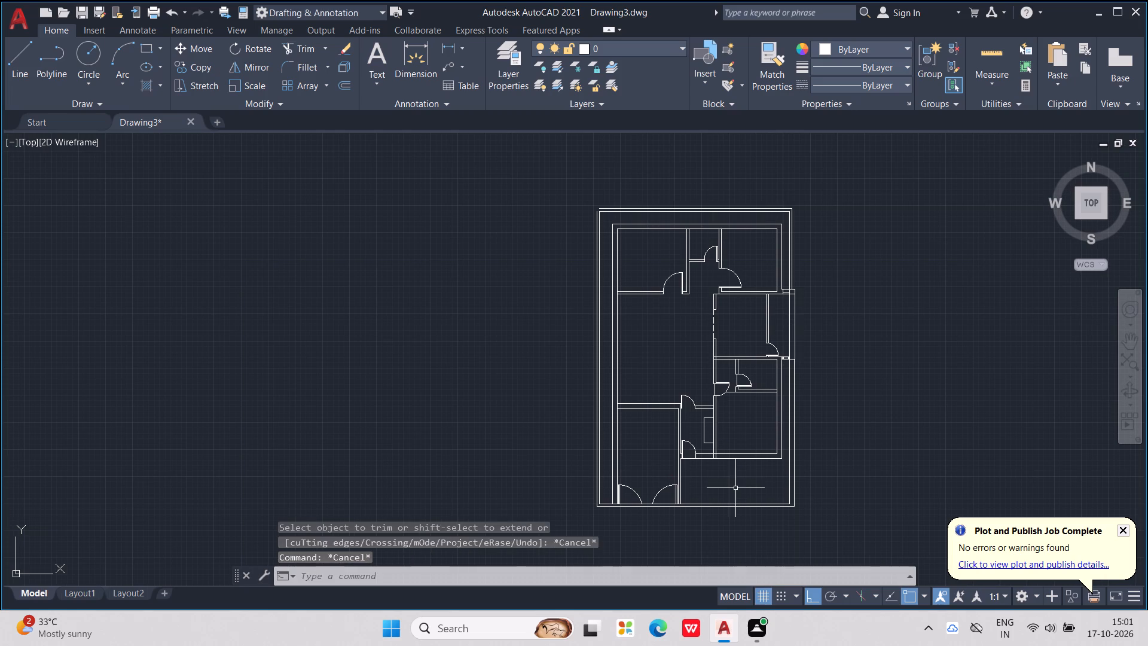
key("Escape")
key("Escape")
key("Escape")
key("Escape")
key("Escape")
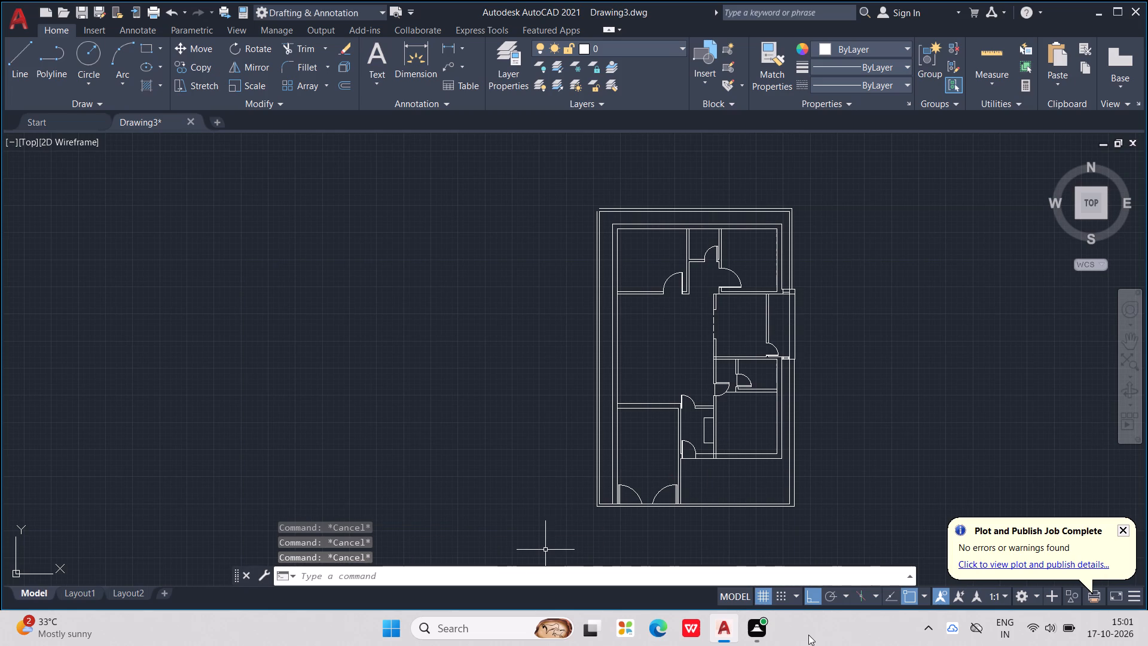
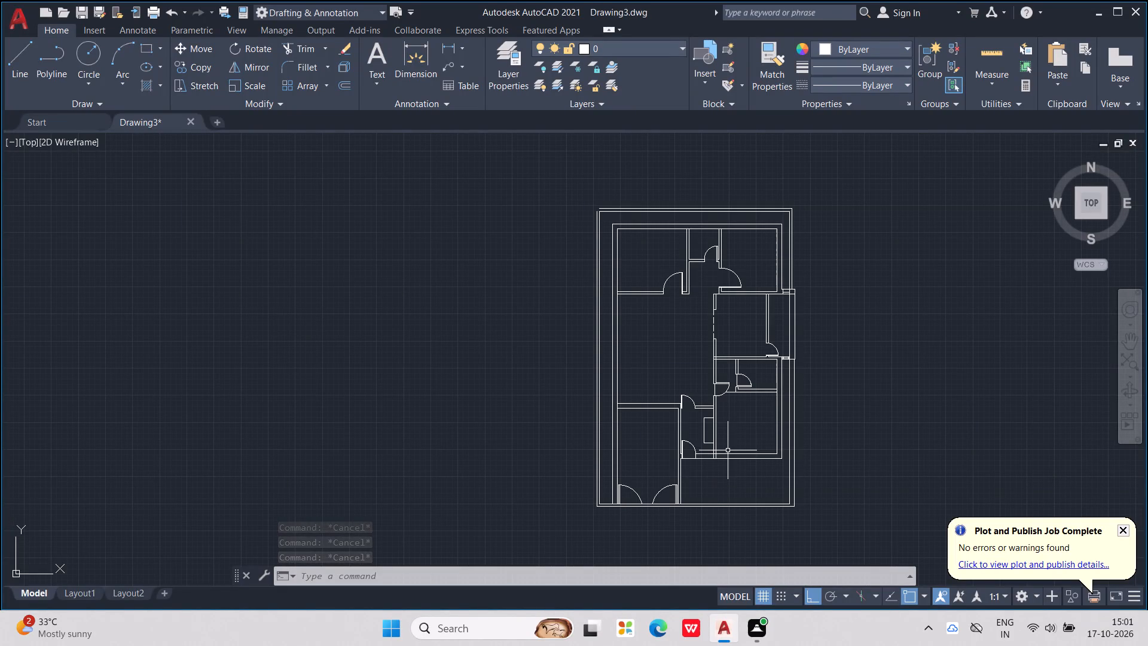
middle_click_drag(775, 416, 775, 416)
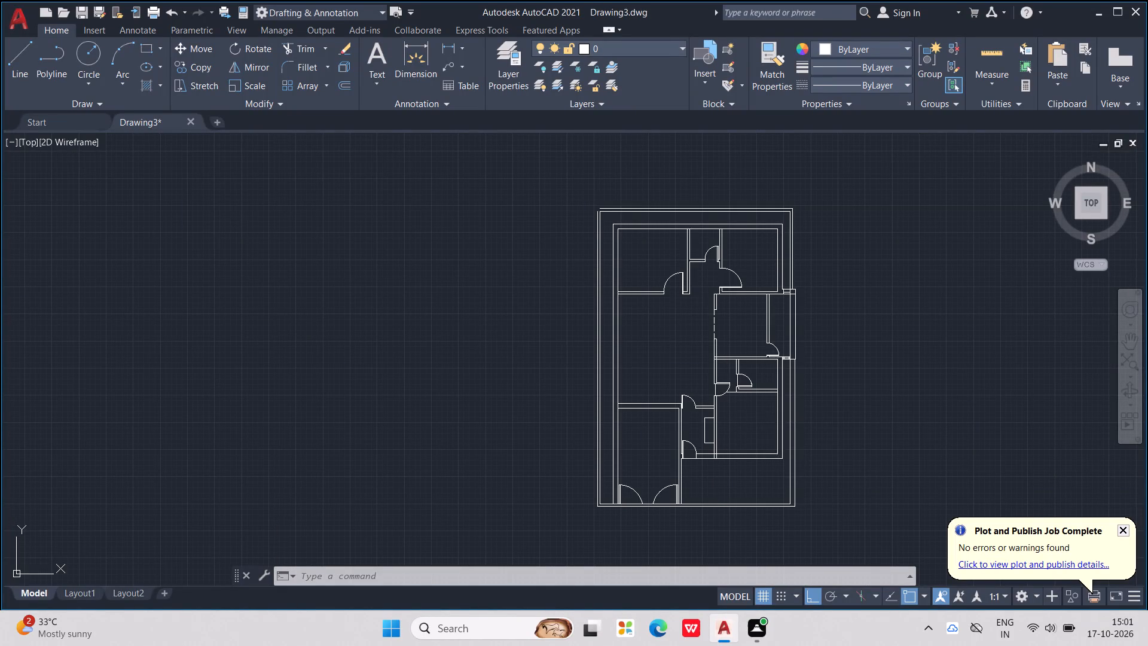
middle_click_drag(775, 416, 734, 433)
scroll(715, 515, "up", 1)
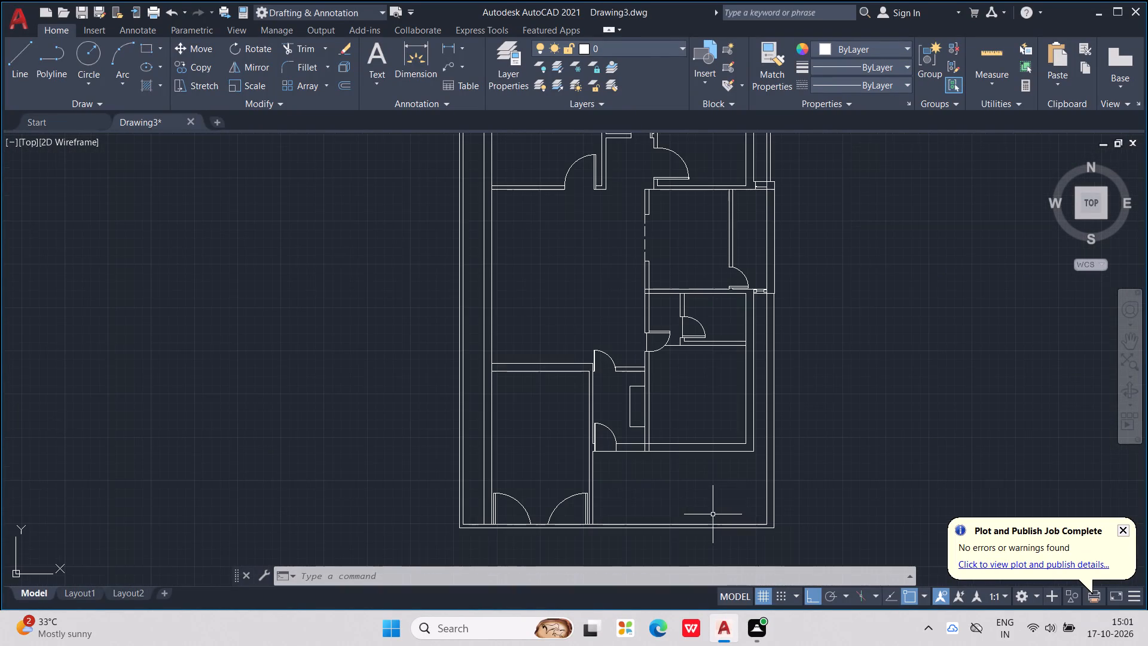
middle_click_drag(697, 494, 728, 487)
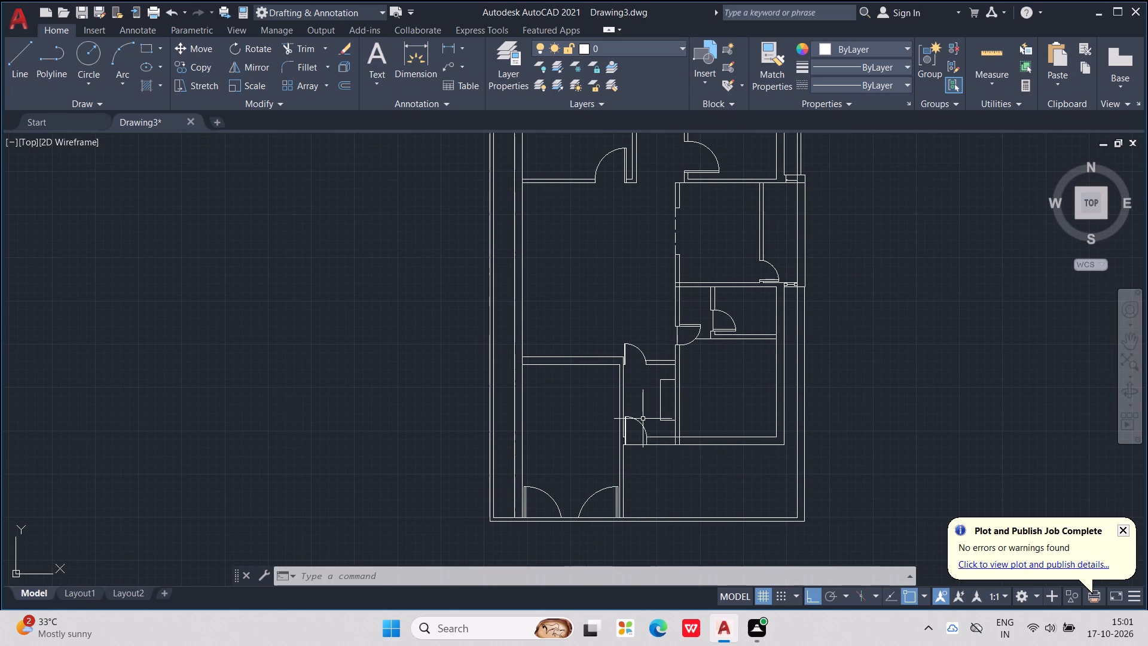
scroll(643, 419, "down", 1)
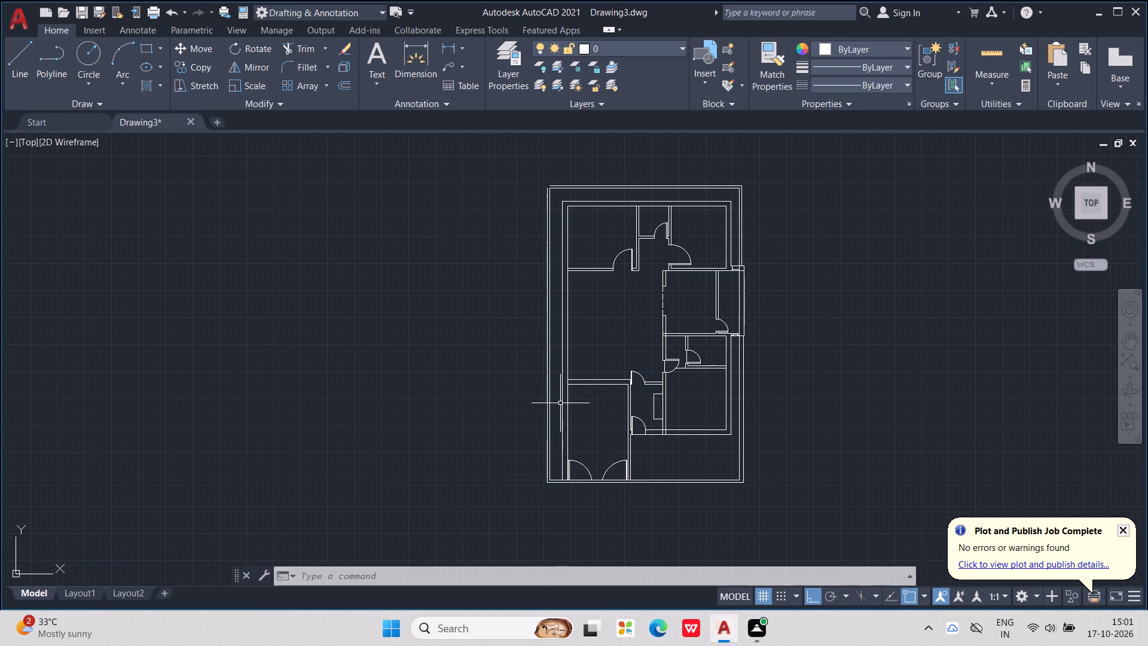
Insert the Window - Wood Frame 36 in. Wide plan block at X, Y and Z scale 1.5 in the lower-left room's upper wall.
key("ctrl+2")
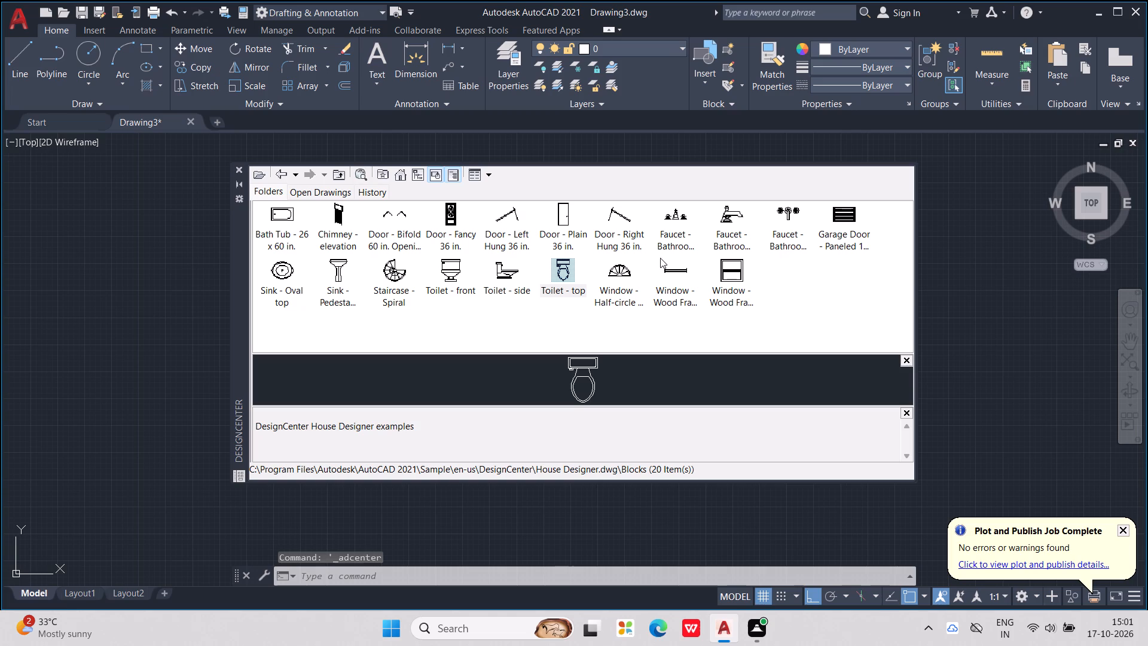
double_click(677, 270)
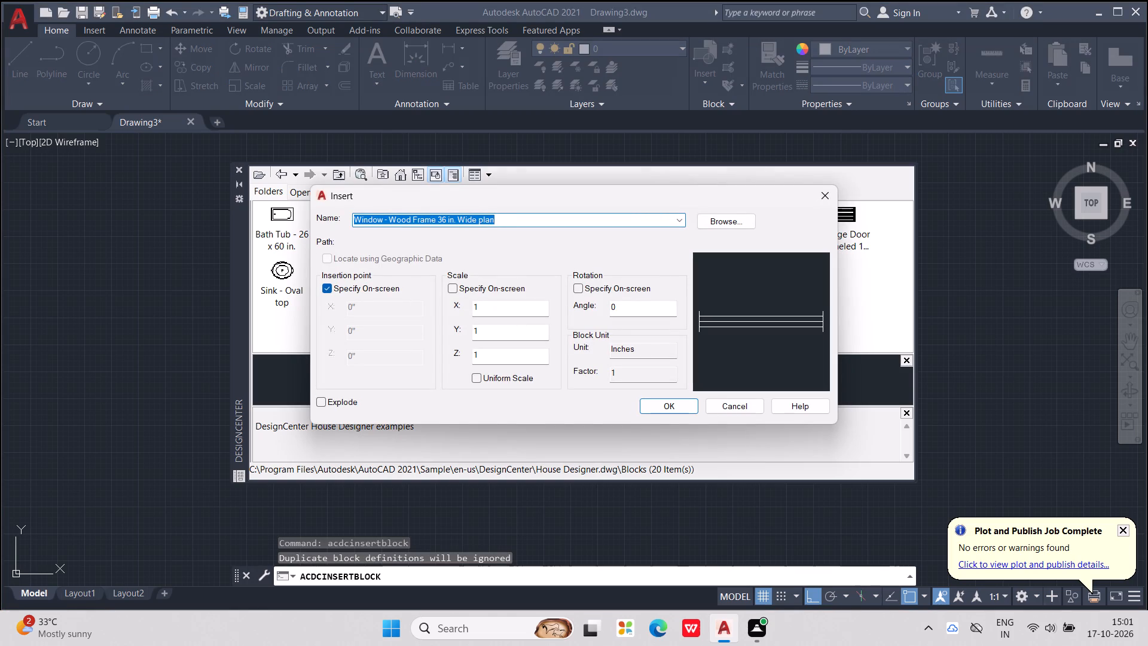
left_click(517, 315)
type(".5")
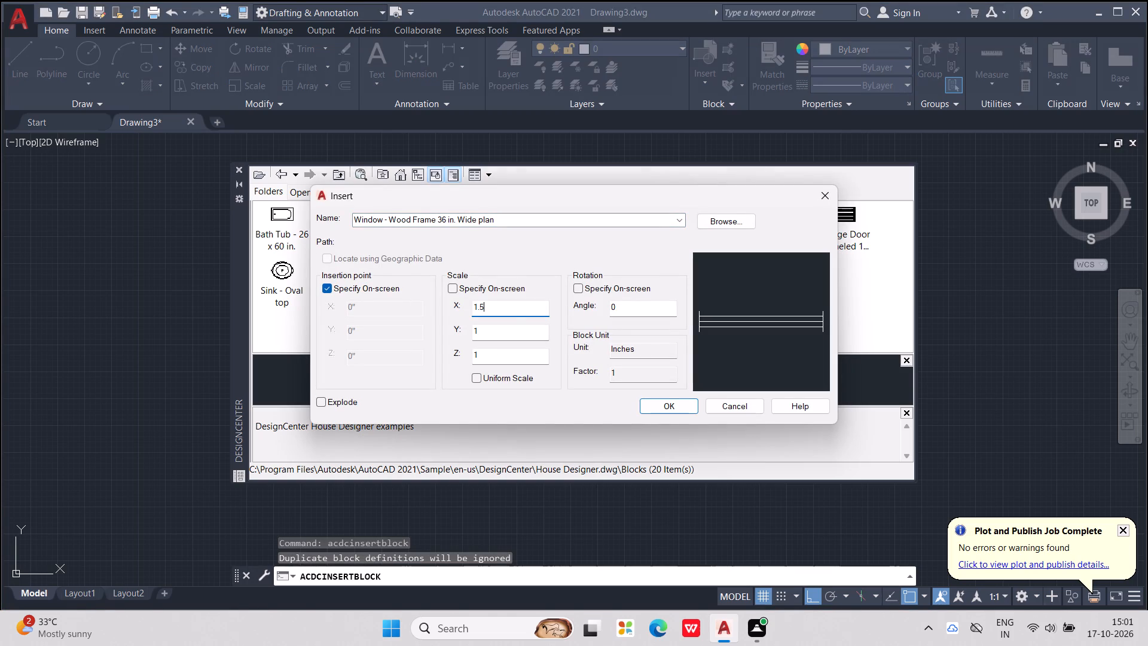
left_click(486, 331)
type(".5")
left_click(494, 355)
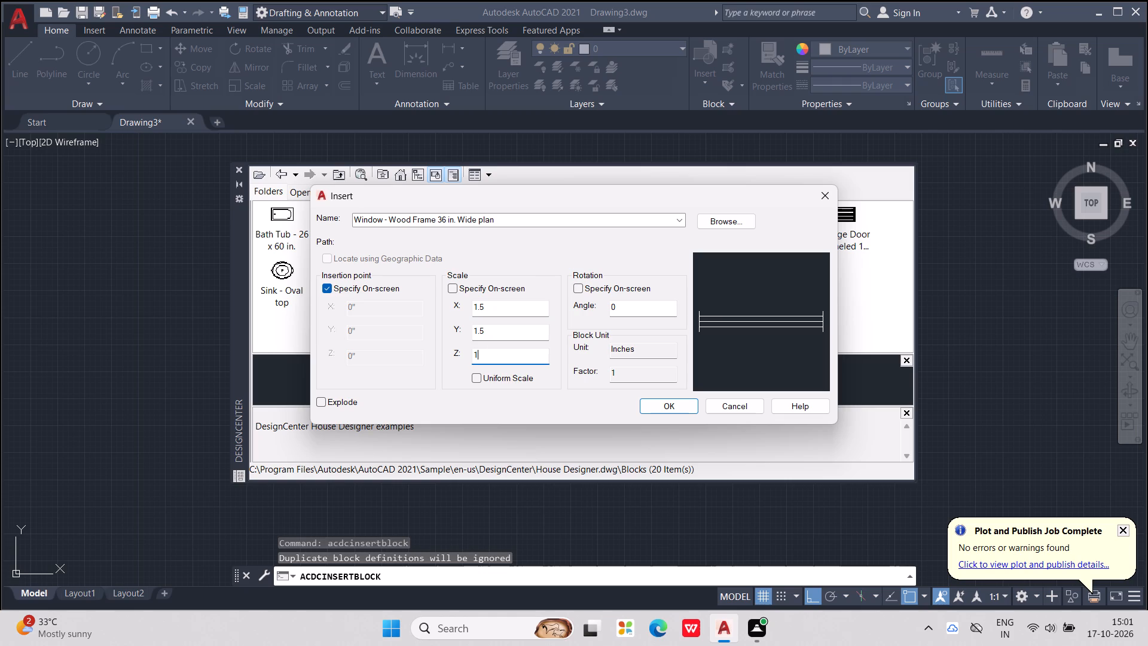
type(".5")
left_click(683, 402)
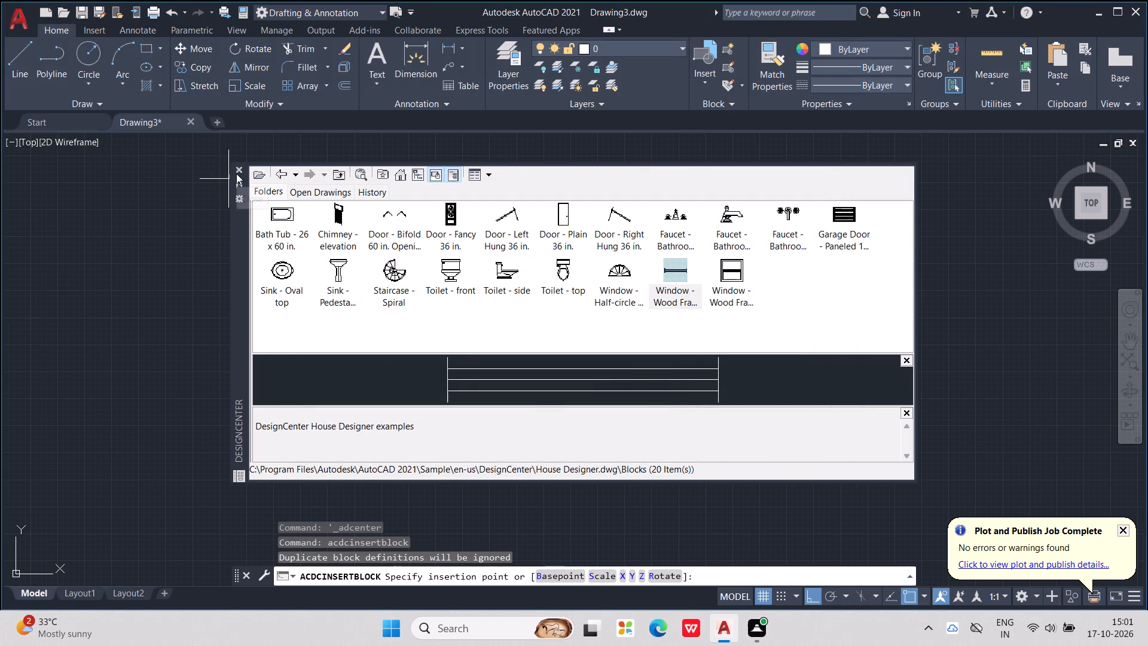
left_click(236, 173)
scroll(566, 414, "up", 2)
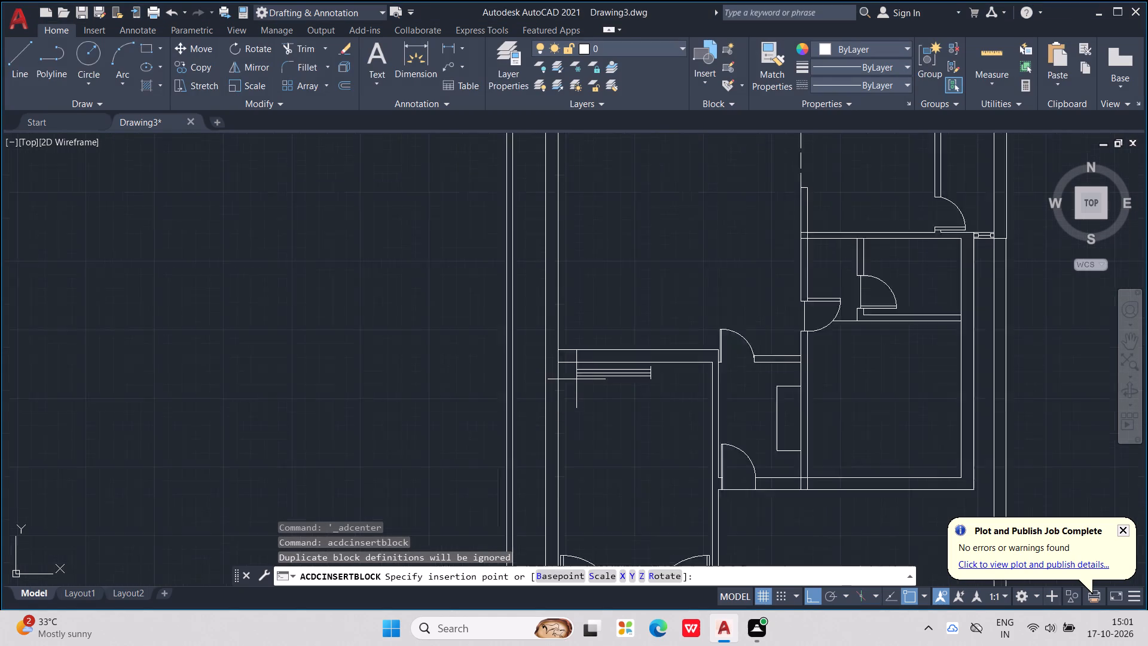
scroll(576, 379, "up", 1)
left_click(602, 352)
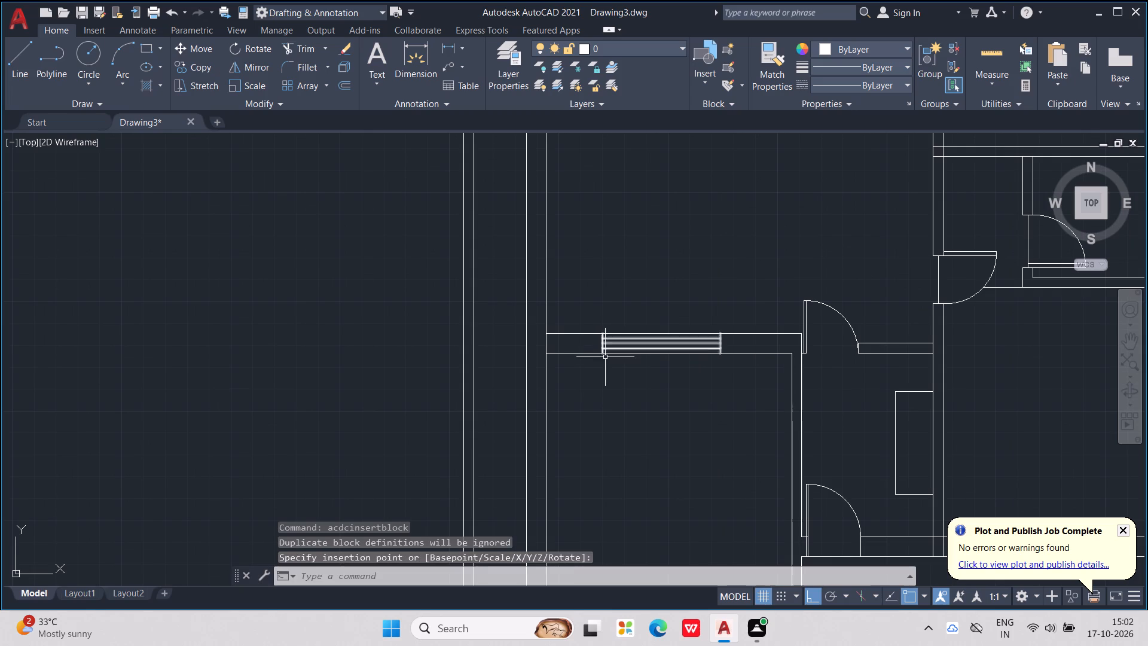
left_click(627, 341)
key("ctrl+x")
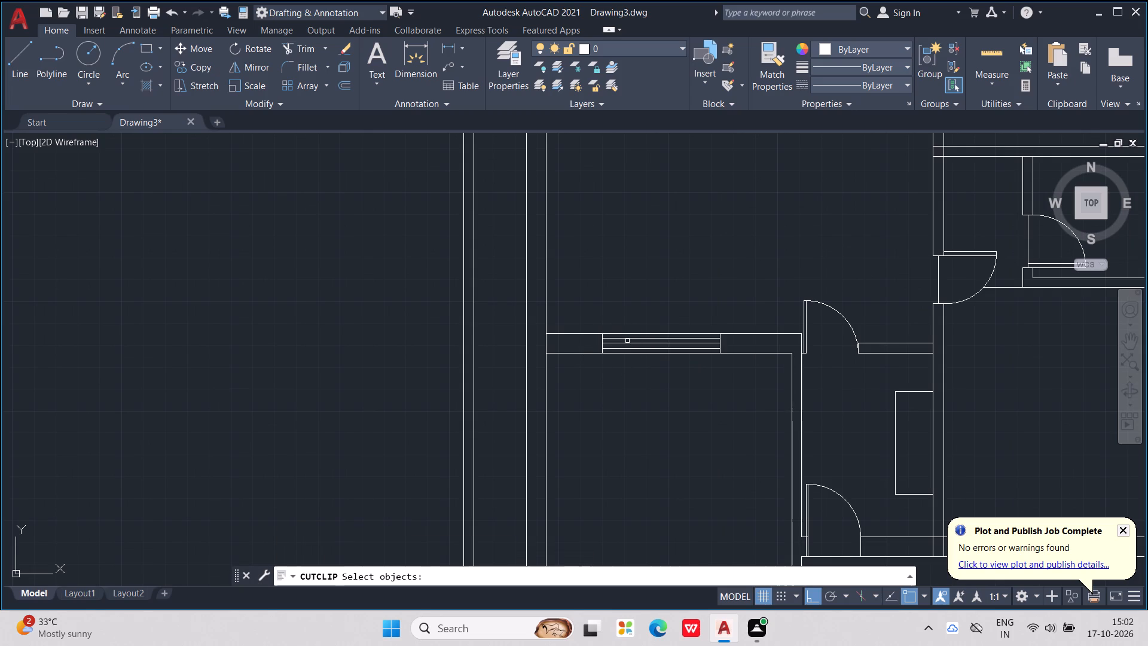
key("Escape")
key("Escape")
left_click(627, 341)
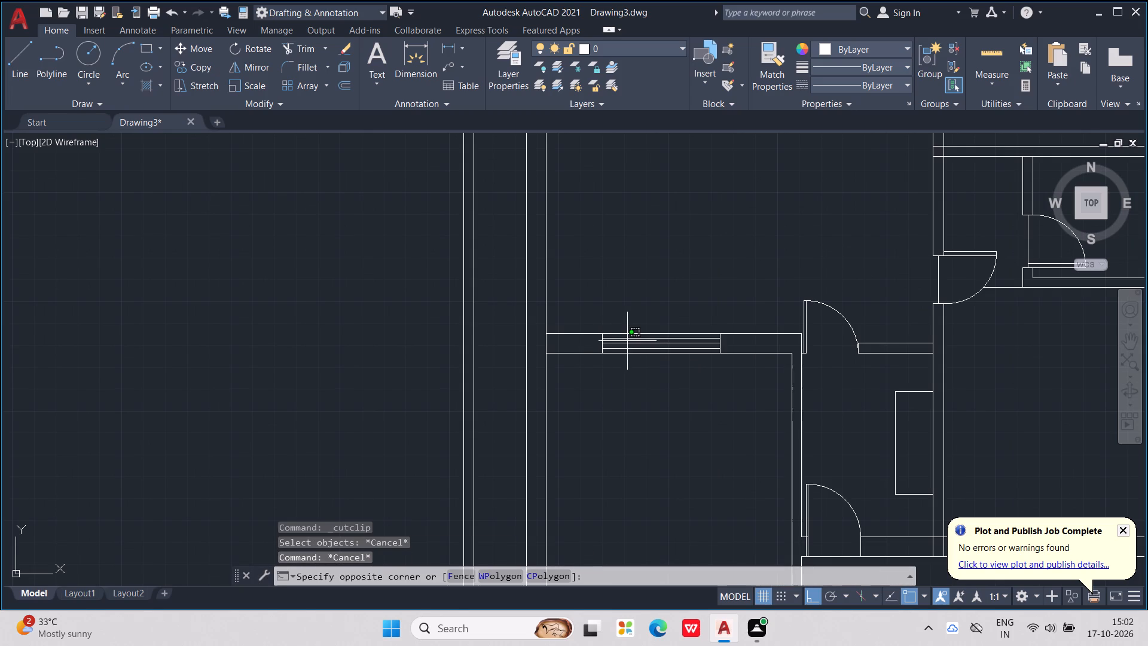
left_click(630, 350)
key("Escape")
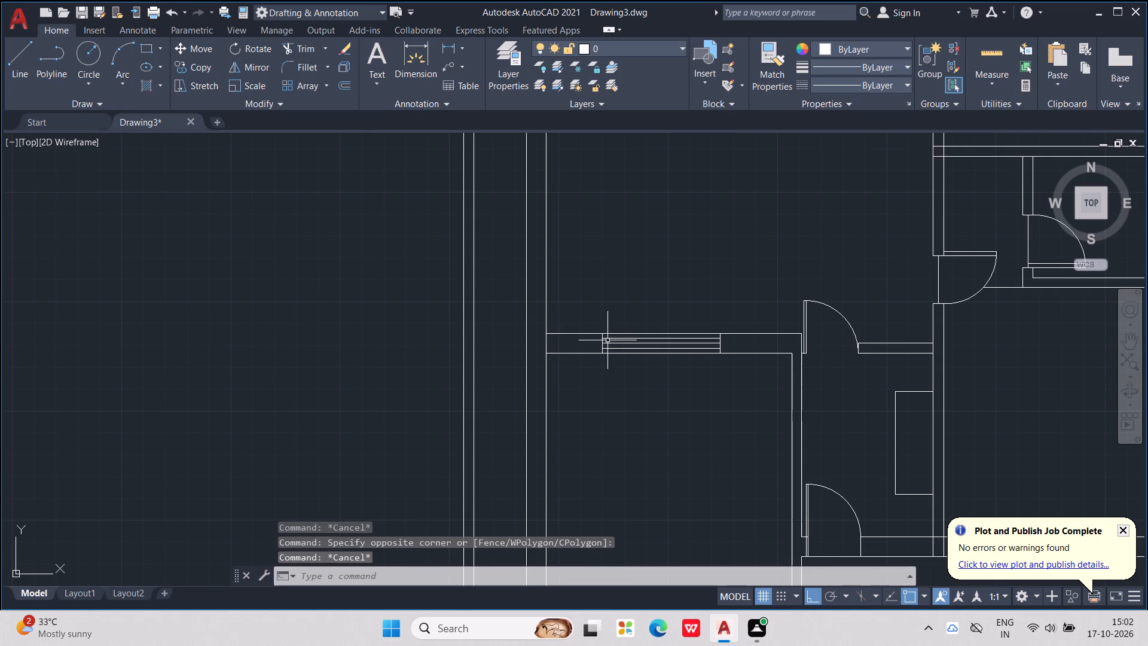
Copy the inserted window and paste it into the bottom wall of the lower-right room.
left_click(602, 349)
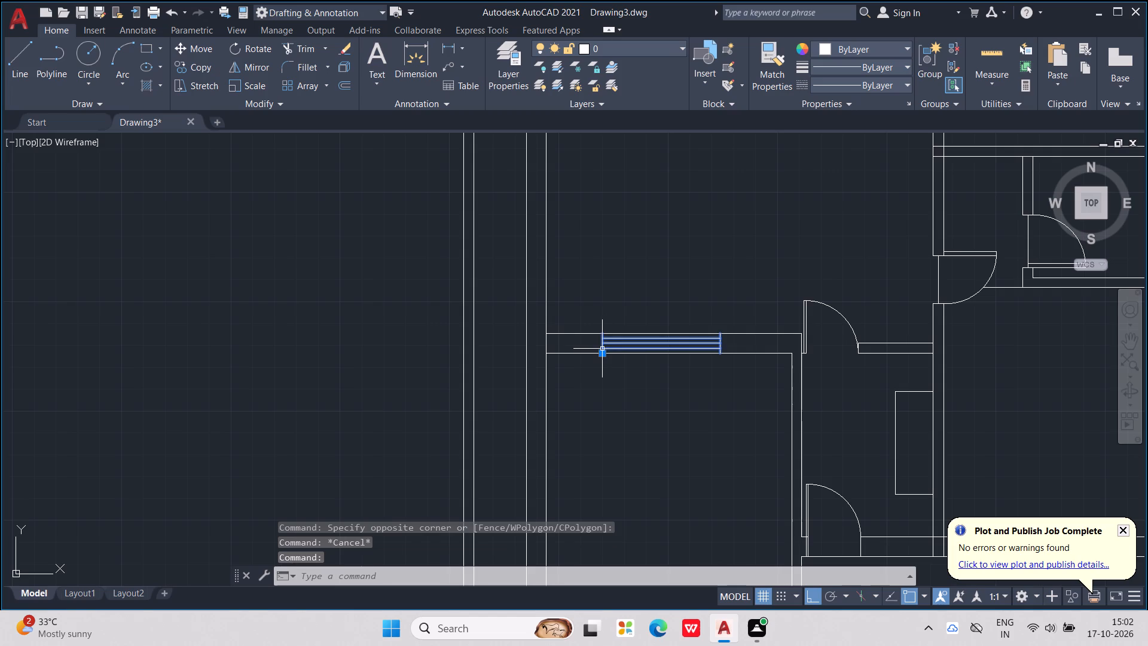
key("ctrl+c")
key("ctrl+v")
scroll(820, 350, "down", 1)
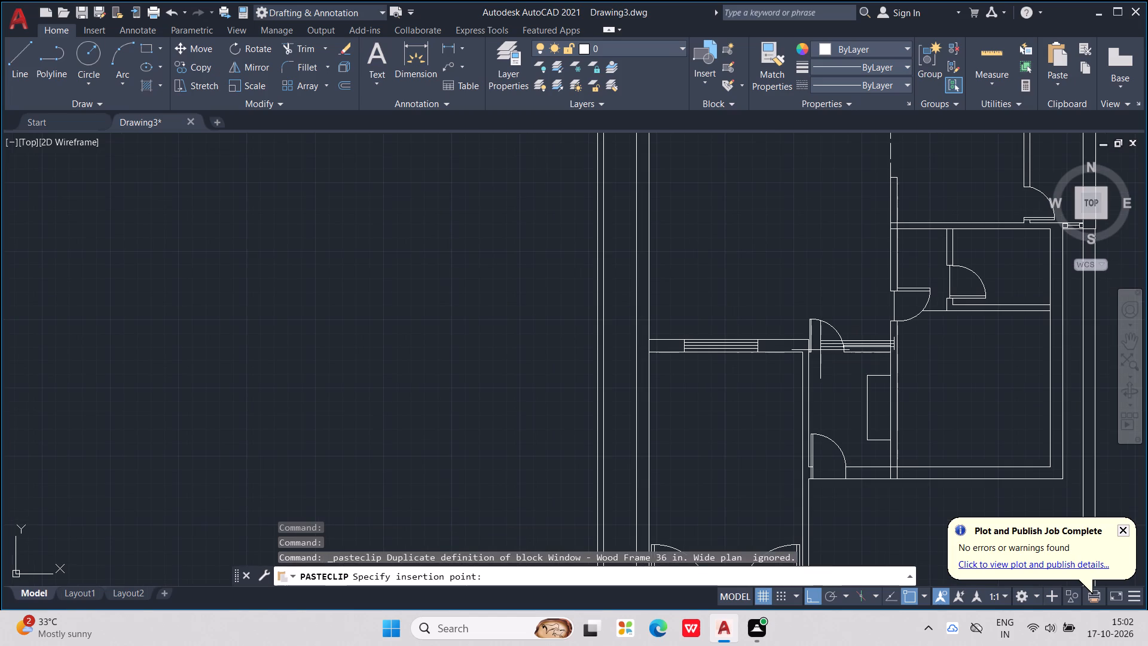
middle_click_drag(793, 385, 676, 369)
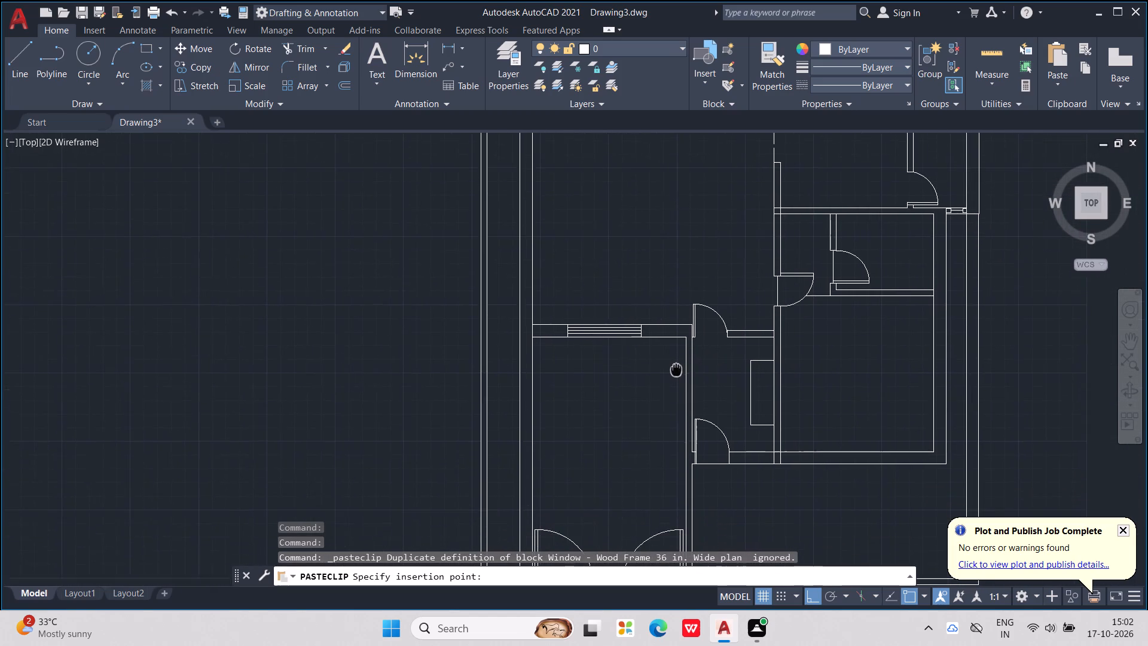
middle_click_drag(676, 369, 633, 333)
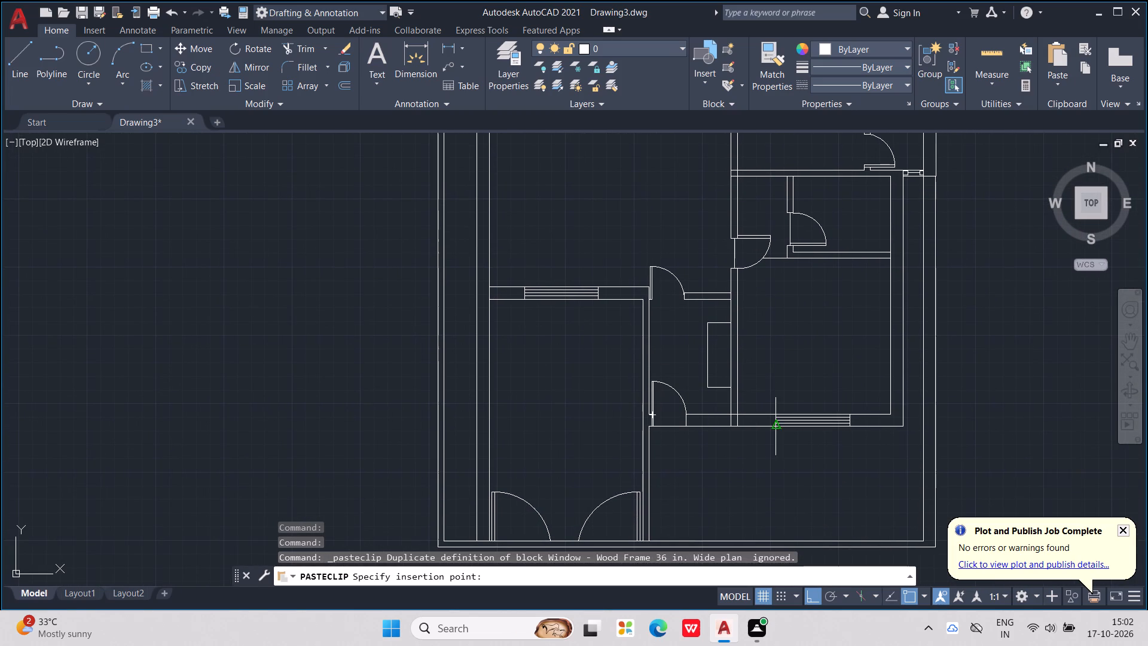
left_click(779, 425)
Paste another copy of the window into the top wall of the upper-right room.
scroll(779, 423, "down", 3)
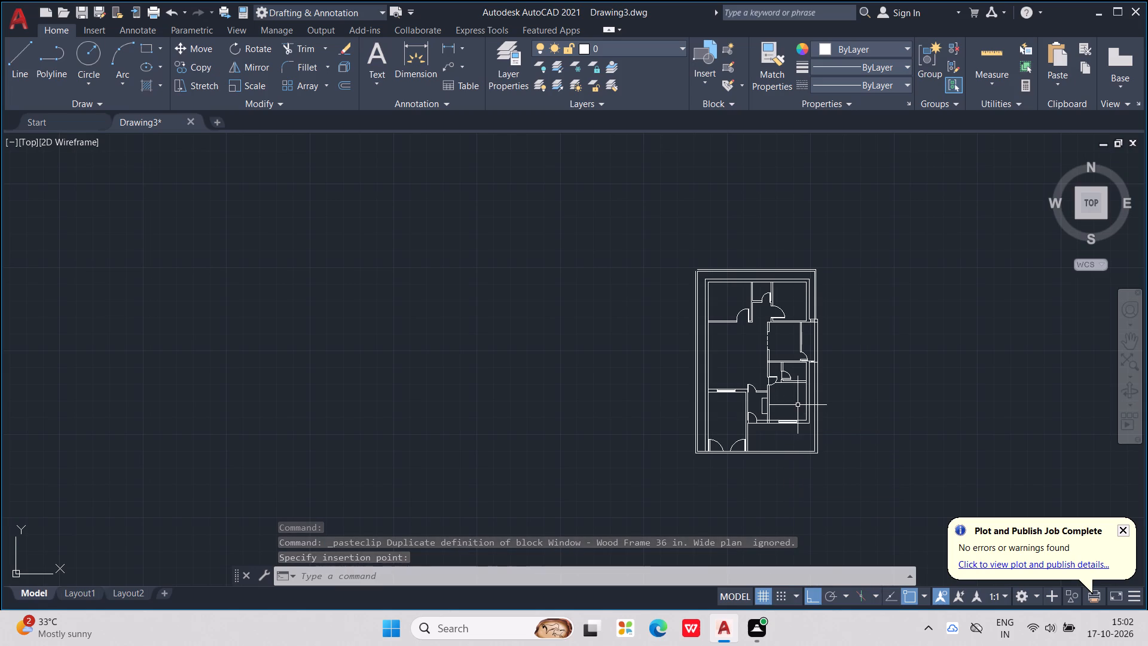
key("ctrl+v")
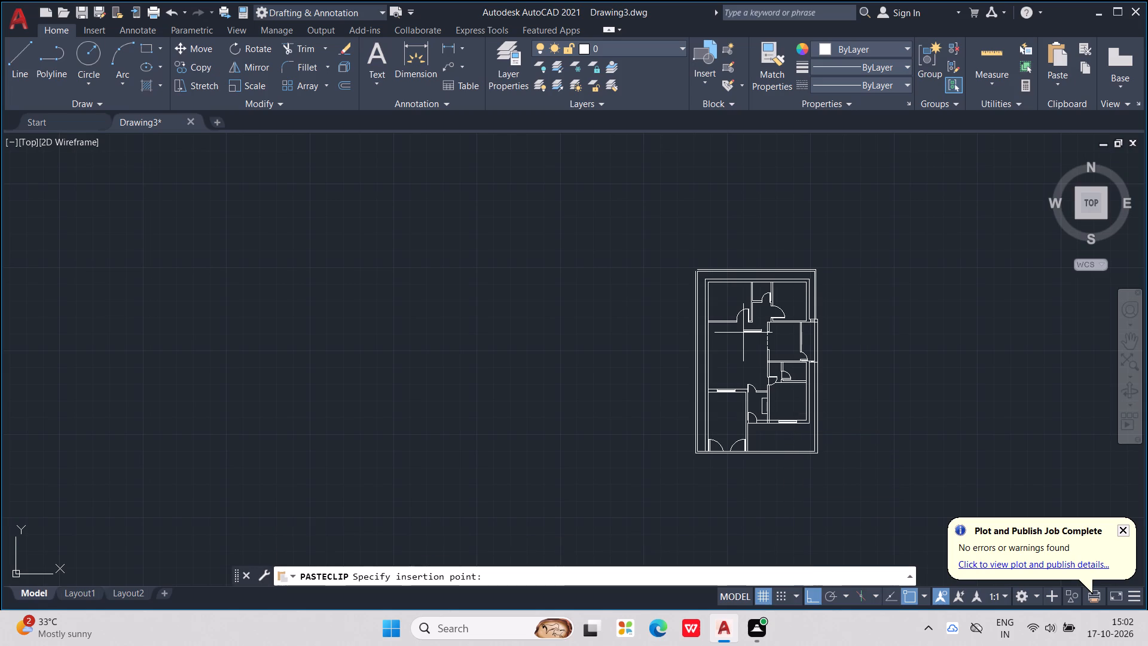
middle_click_drag(749, 347, 750, 447)
scroll(735, 365, "up", 1)
scroll(812, 396, "up", 2)
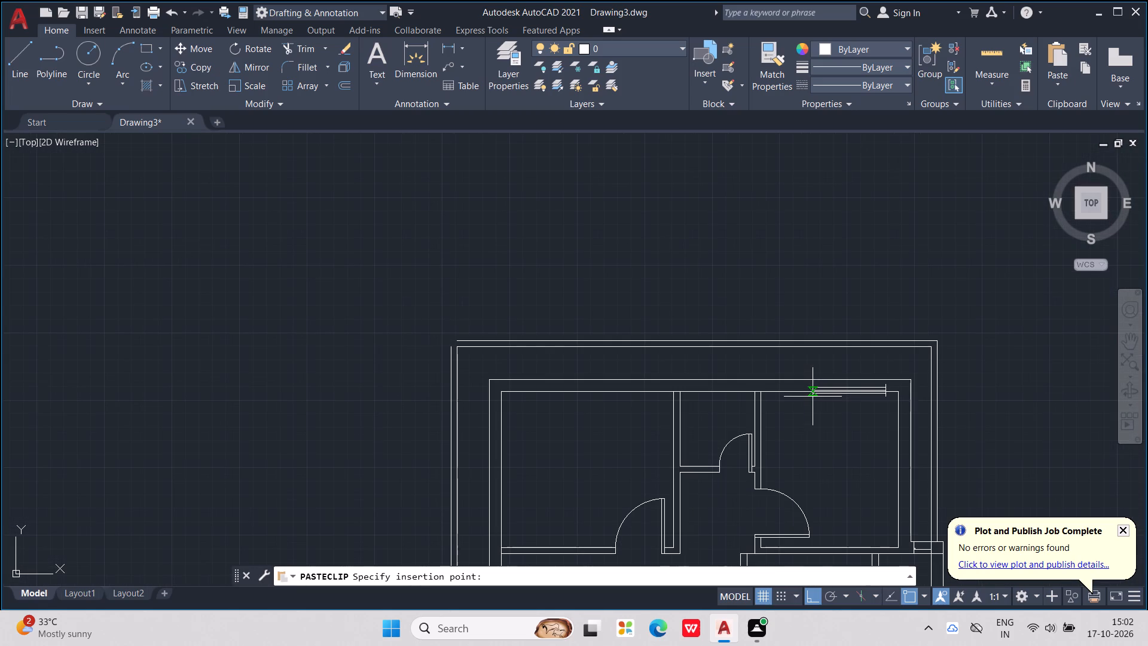
left_click(801, 393)
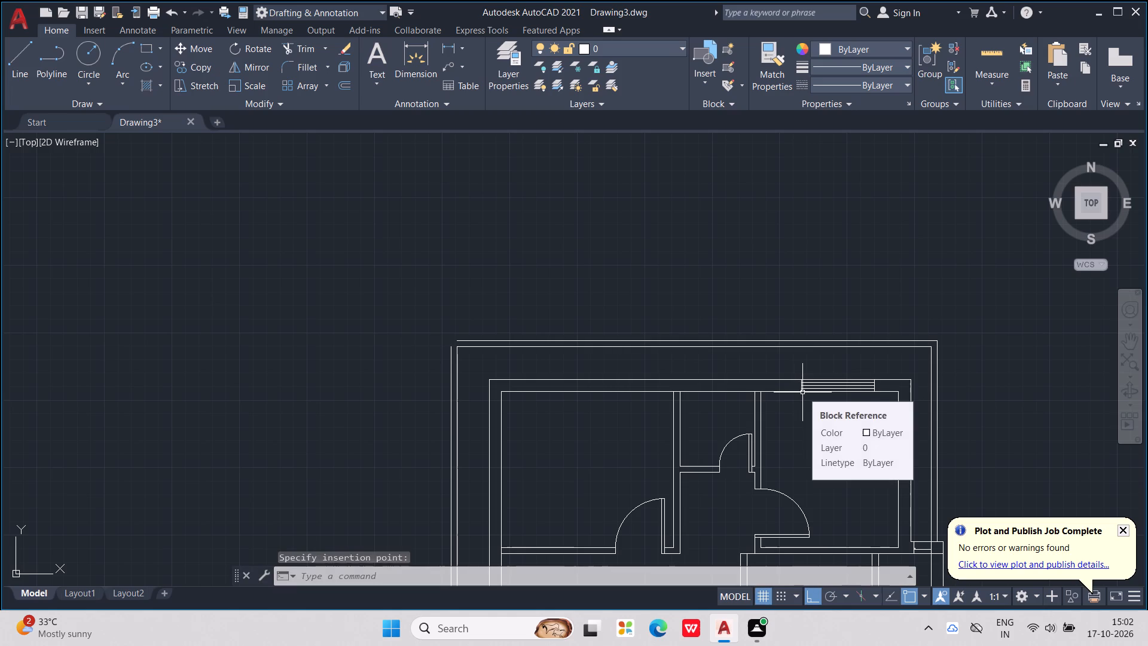
Paste another copy of the window into the top wall of the upper-left room.
key("ctrl+c")
key("Escape")
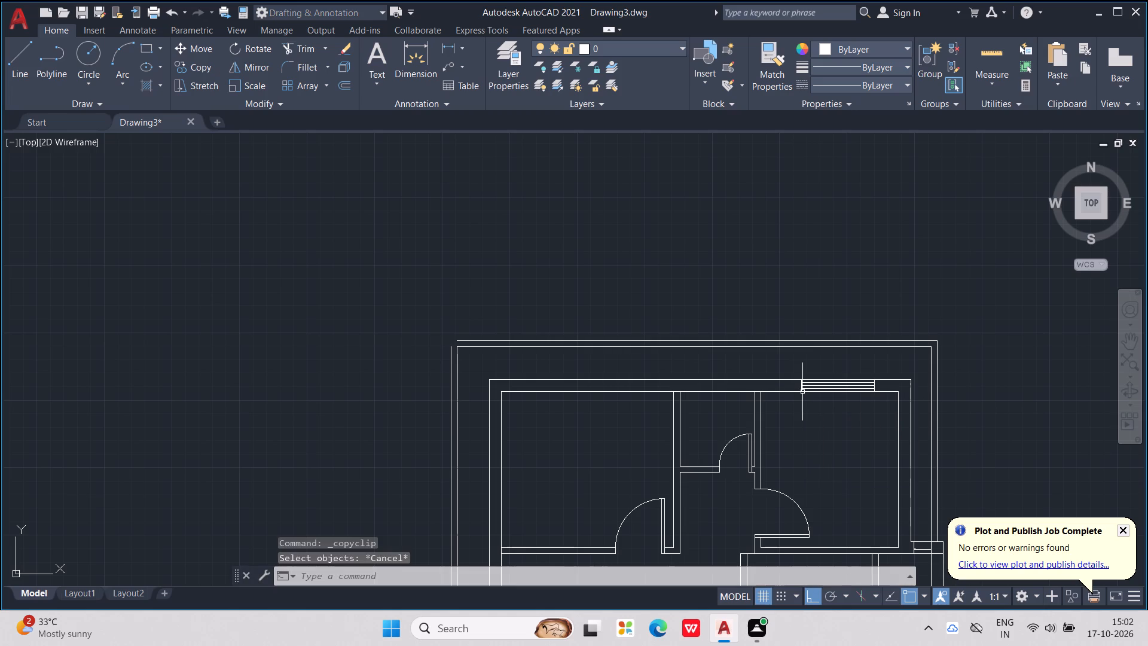
key("ctrl+v")
left_click(577, 392)
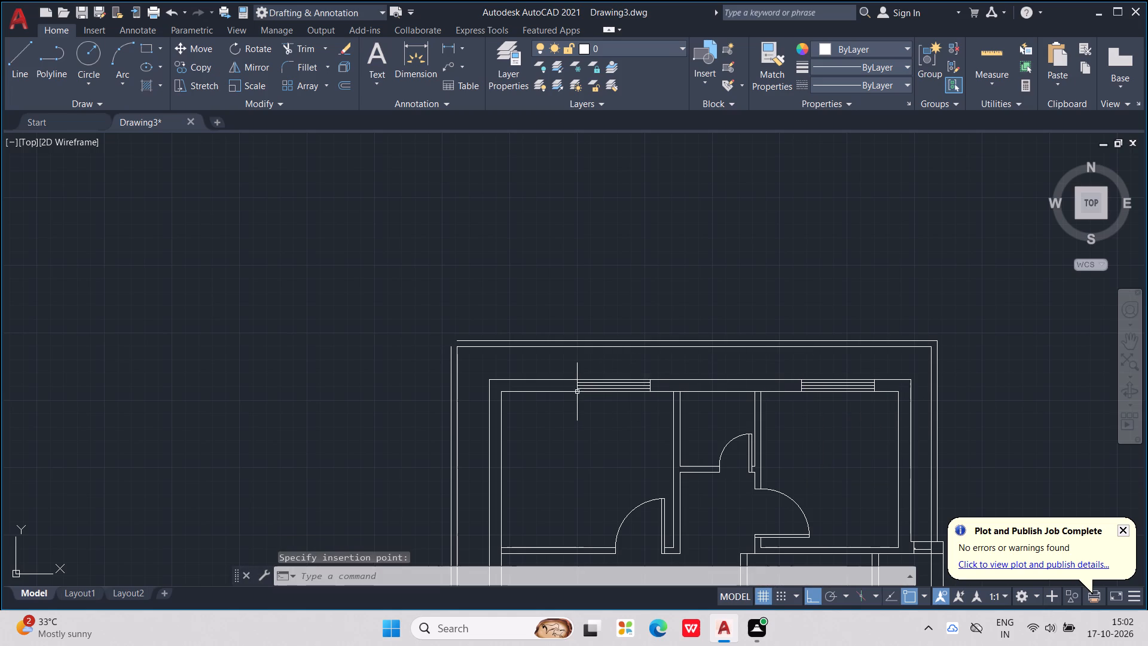
Shift the upper-left room's window slightly left along the top wall and align it within the wall thickness.
left_click(627, 388)
left_click_drag(628, 387, 625, 387)
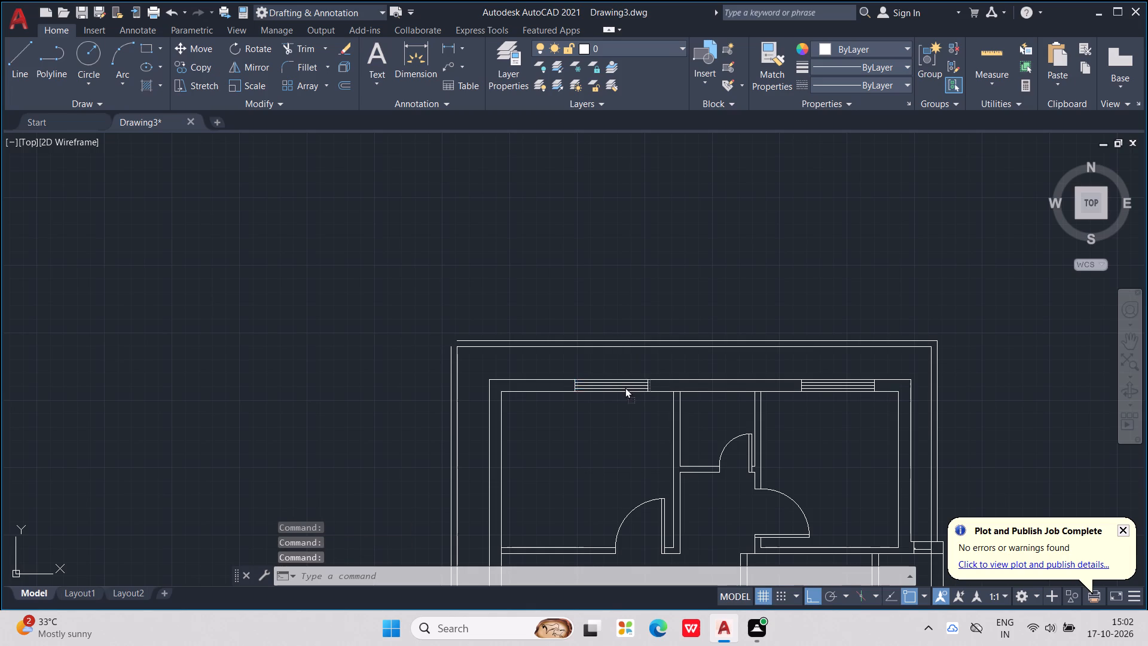
left_click_drag(625, 387, 613, 388)
scroll(609, 416, "up", 2)
left_click(588, 346)
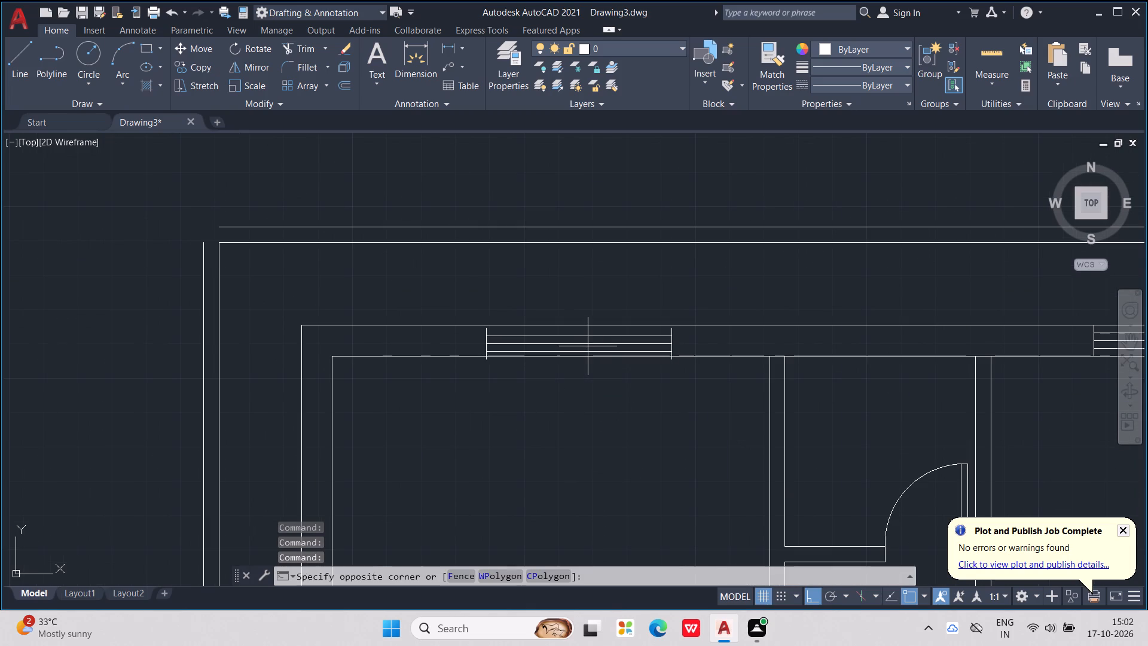
left_click(674, 348)
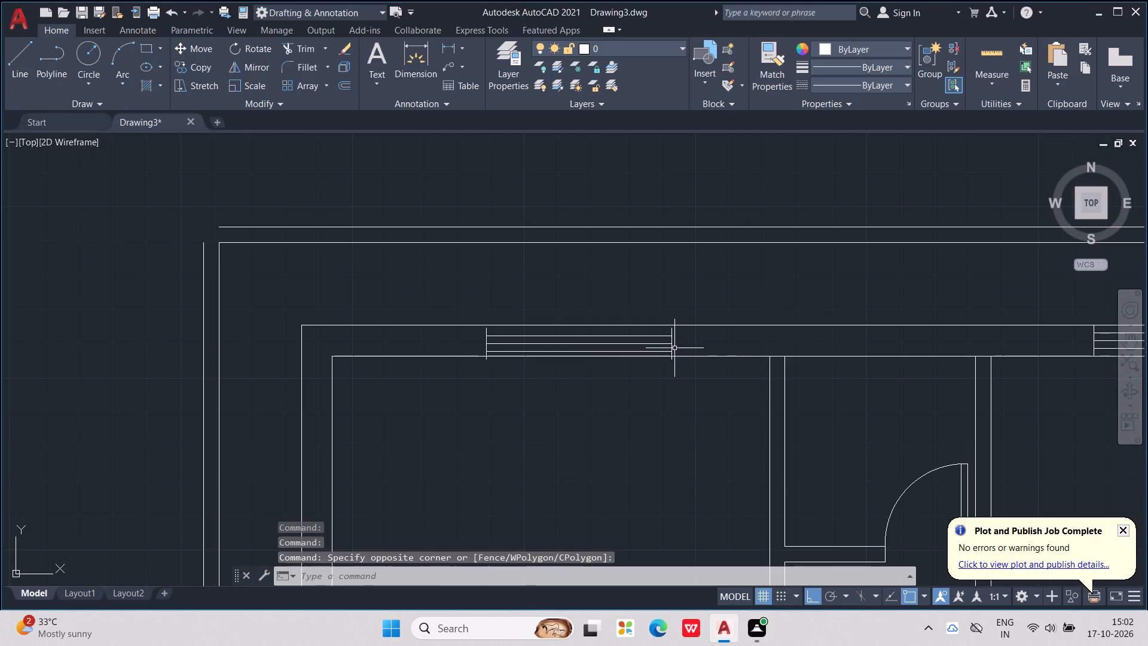
left_click(672, 346)
left_click(665, 345)
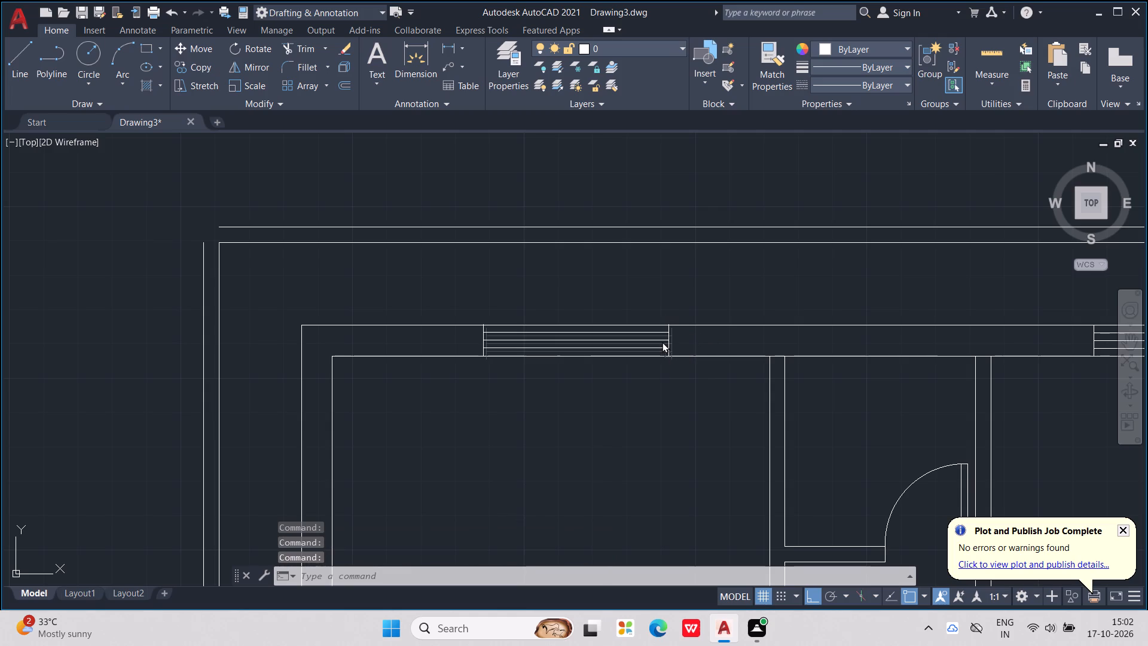
key("Escape")
scroll(652, 424, "down", 2)
key("Escape")
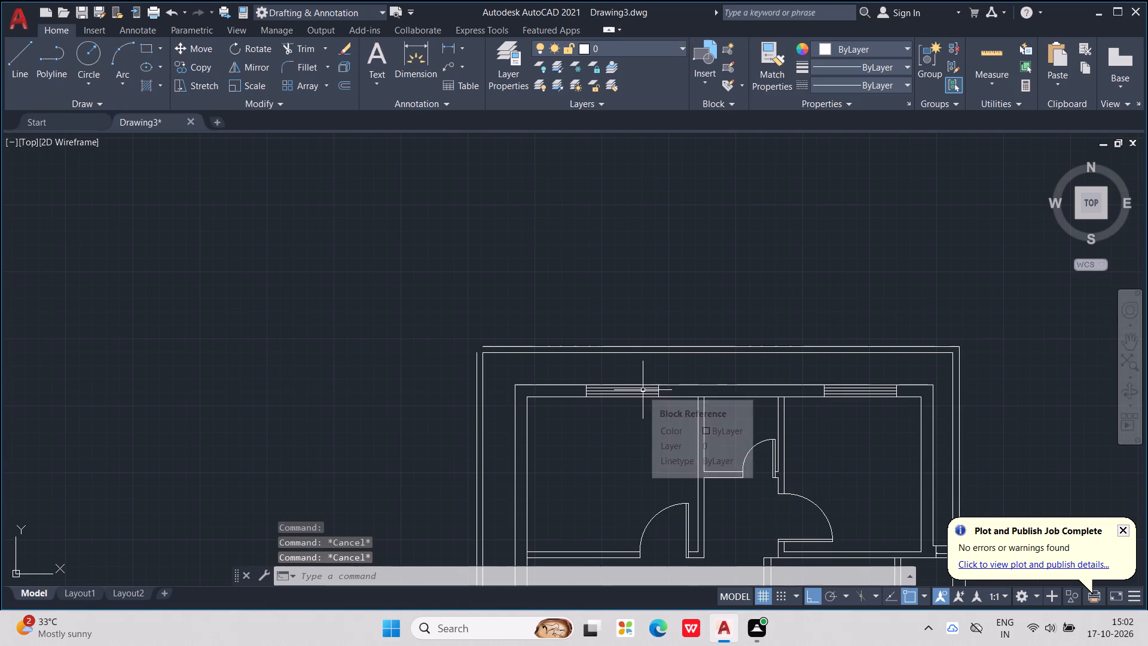
Paste a window copy in the empty space above the house outline and rotate it to vertical about its end.
key("ctrl+v")
left_click(615, 293)
left_click(627, 287)
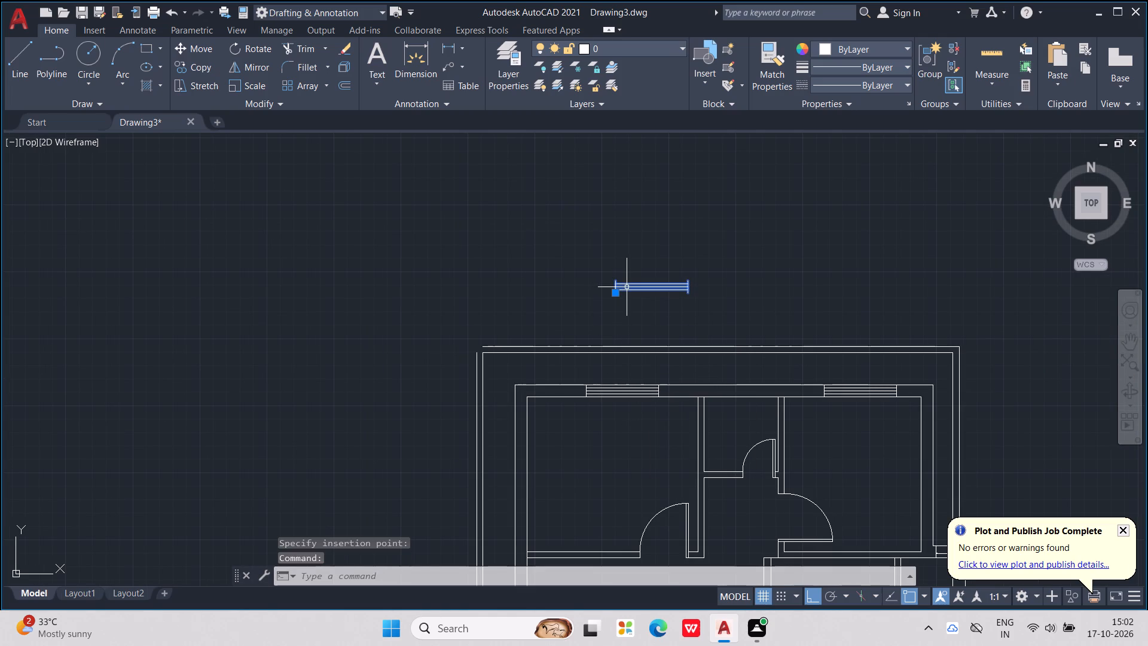
type("RO")
key("Return")
left_click(627, 287)
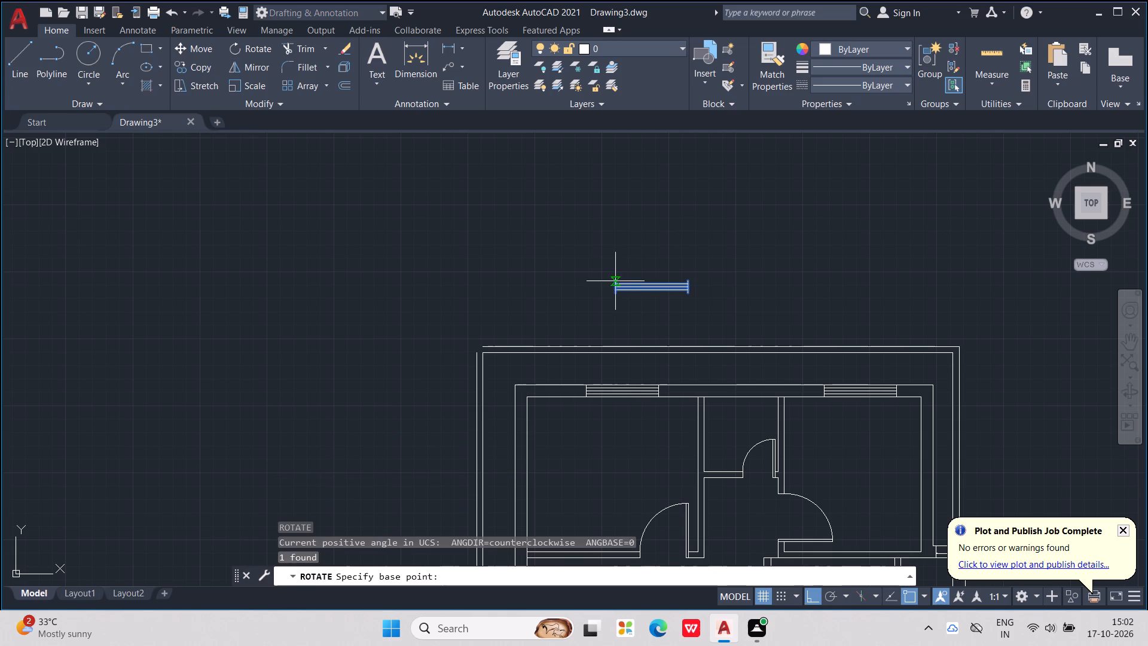
left_click(614, 286)
left_click(680, 135)
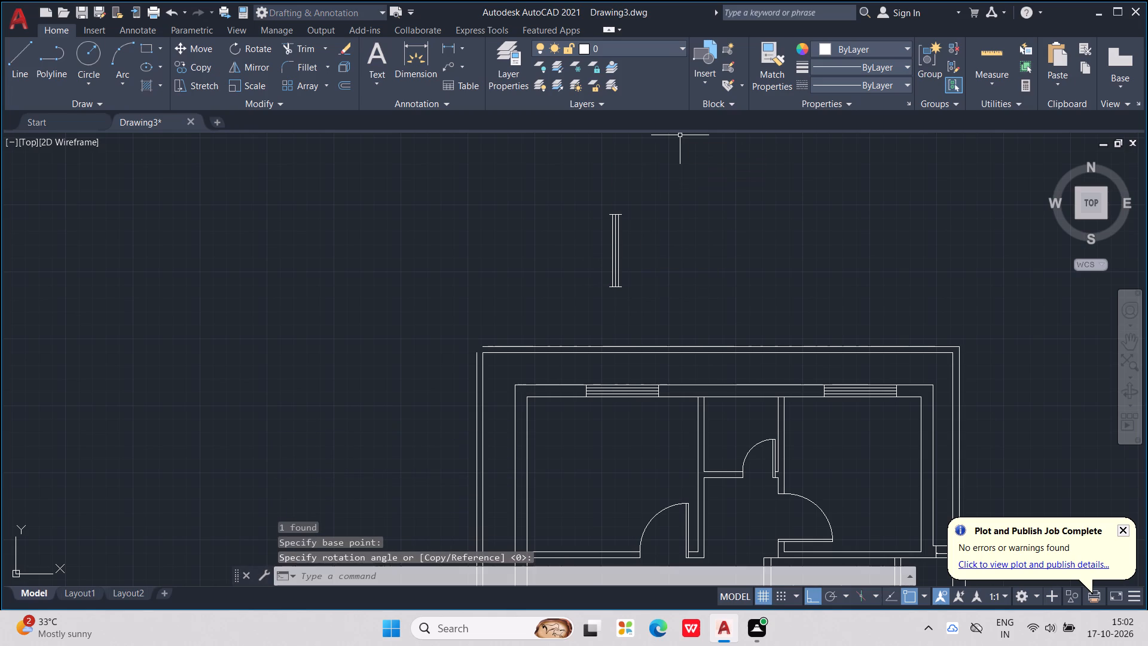
key("grave")
key("Escape")
key("Escape")
key("Escape")
key("Escape")
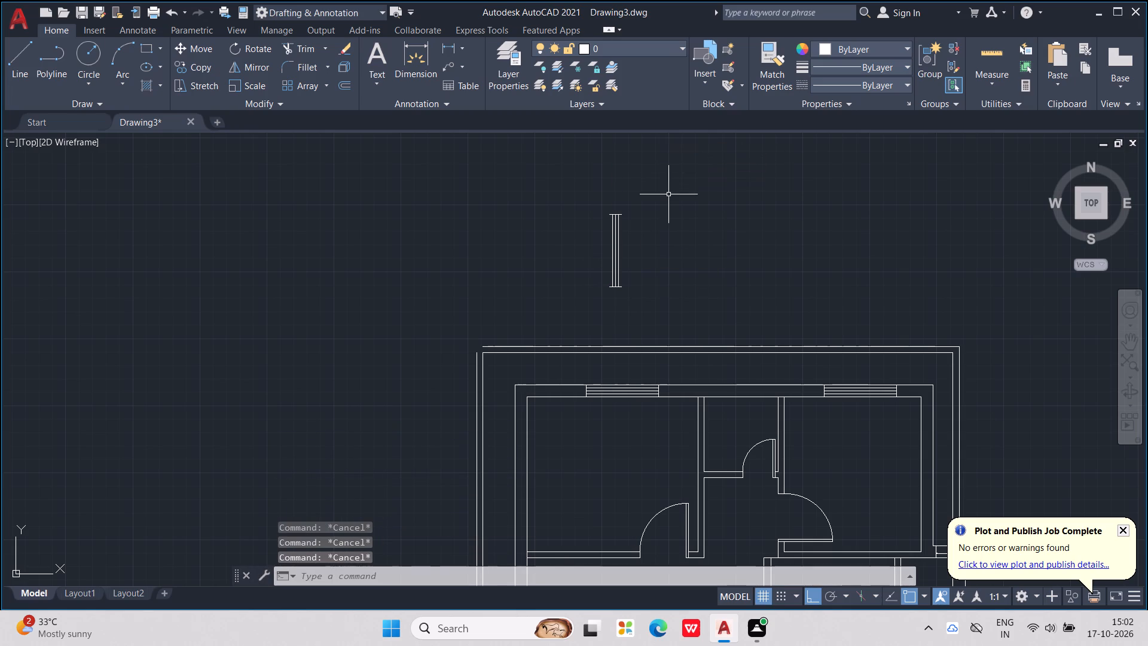
Copy the vertical window above the house outline and paste it into the left wall of the upper-left room.
scroll(671, 200, "down", 1)
middle_click_drag(672, 201, 743, 210)
left_click(707, 223)
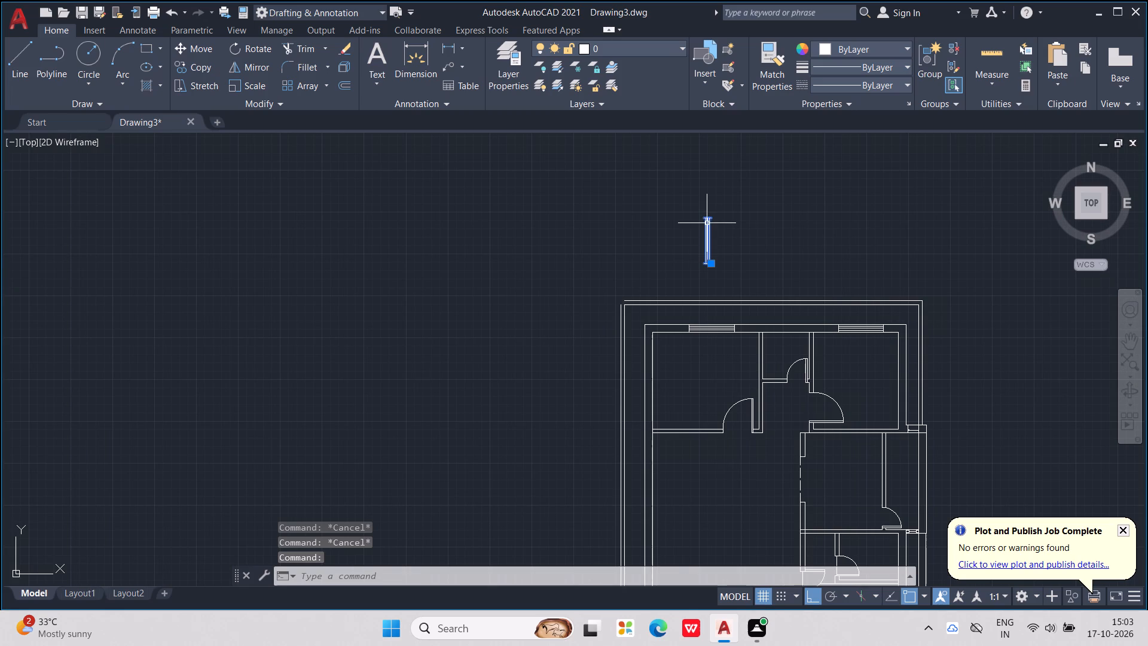
key("ctrl+c")
key("ctrl+v")
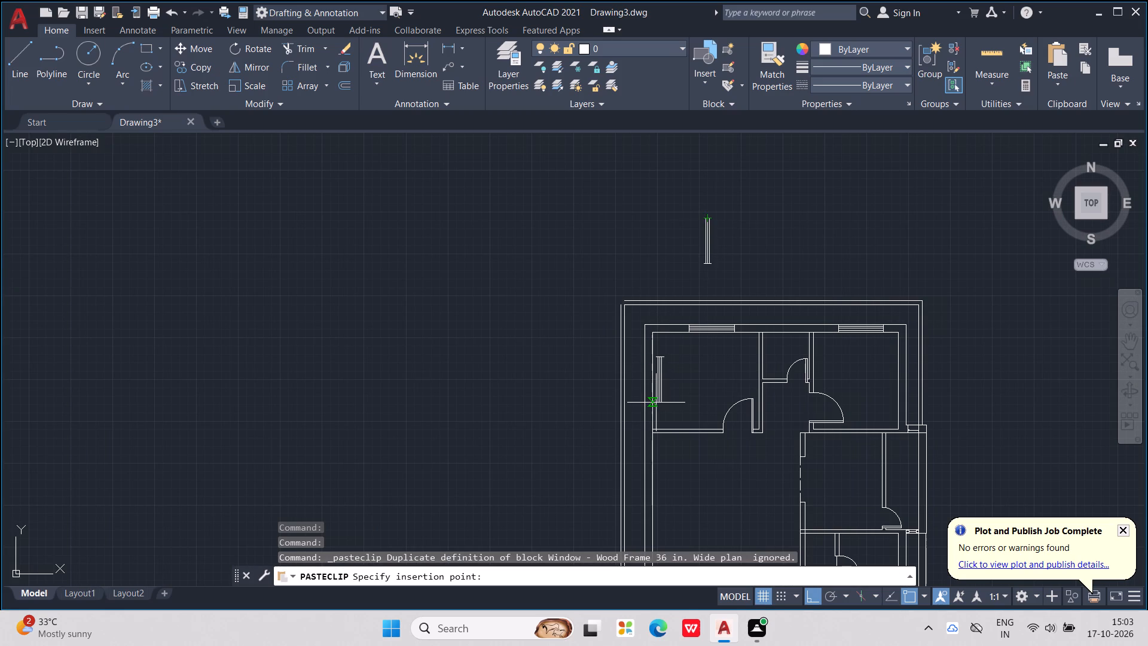
scroll(655, 403, "up", 2)
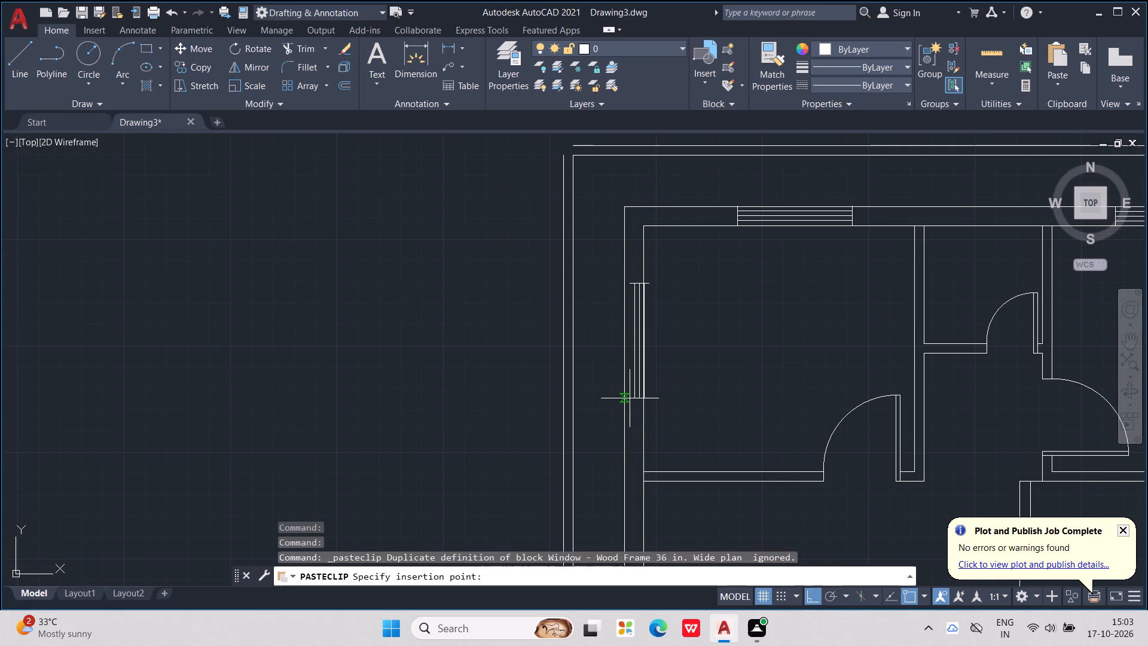
scroll(629, 397, "up", 2)
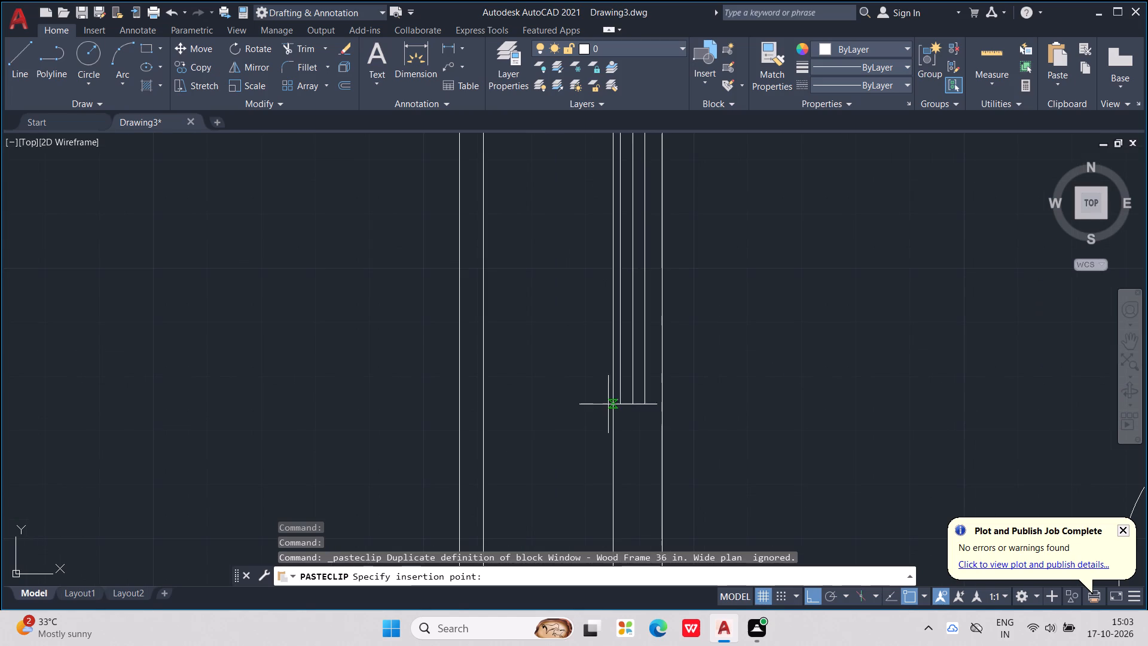
left_click(613, 403)
Paste another copy of the vertical window into the left wall of the large central hall.
scroll(630, 391, "down", 3)
middle_click_drag(686, 385, 685, 373)
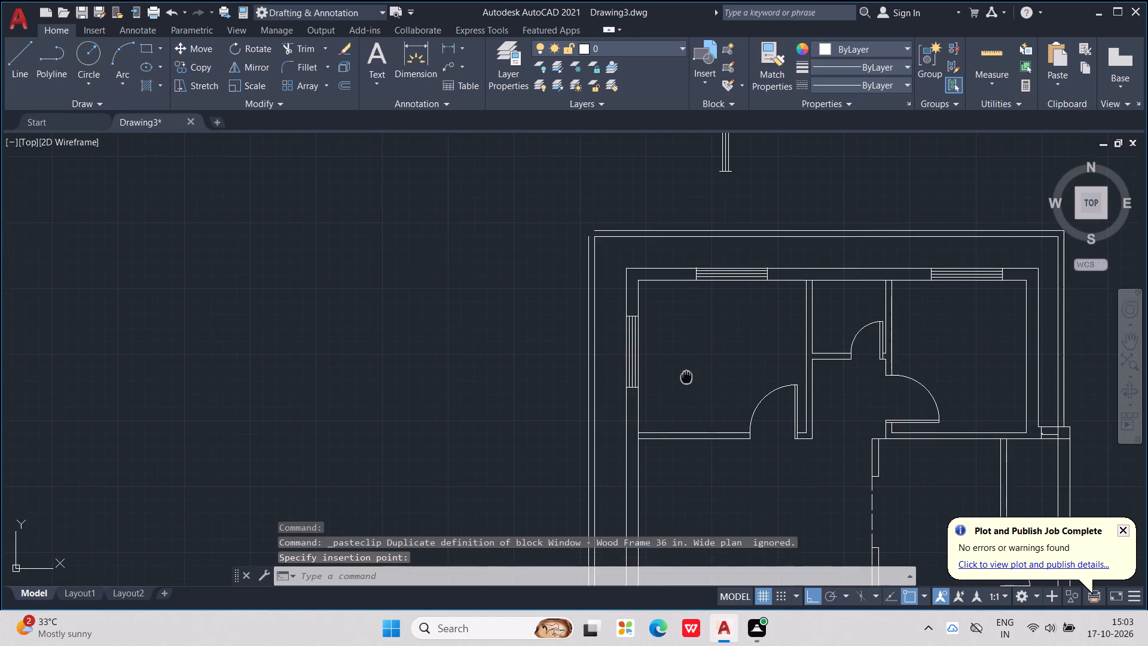
middle_click_drag(685, 373, 655, 321)
scroll(655, 320, "up", 1)
key("ctrl+v")
scroll(655, 362, "down", 2)
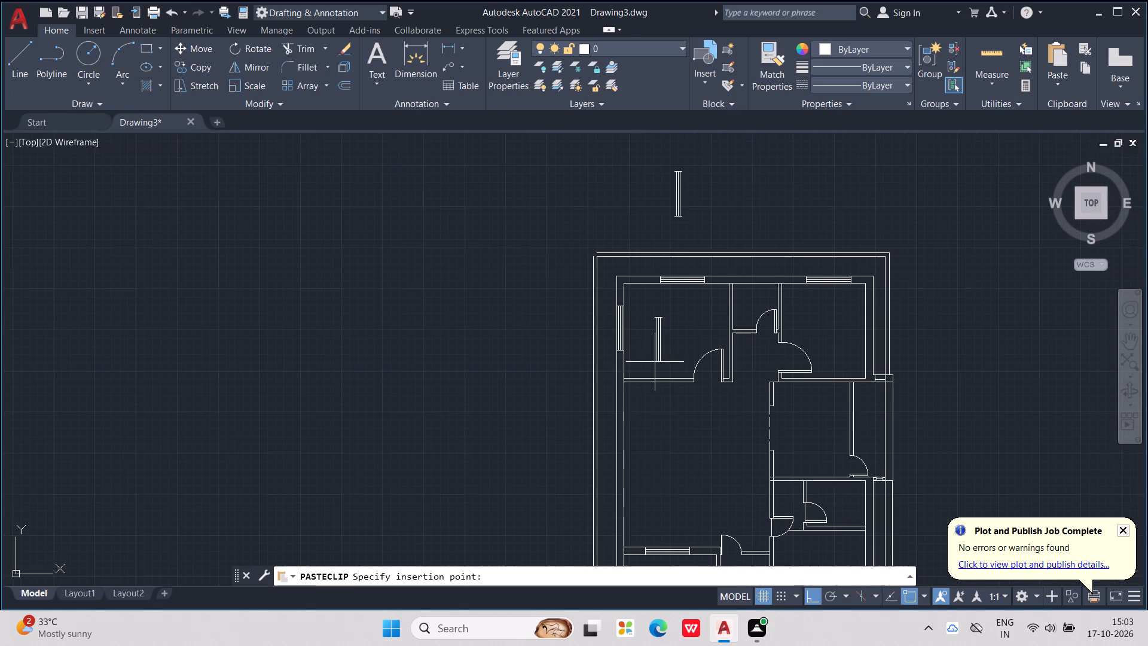
middle_click_drag(651, 467, 653, 404)
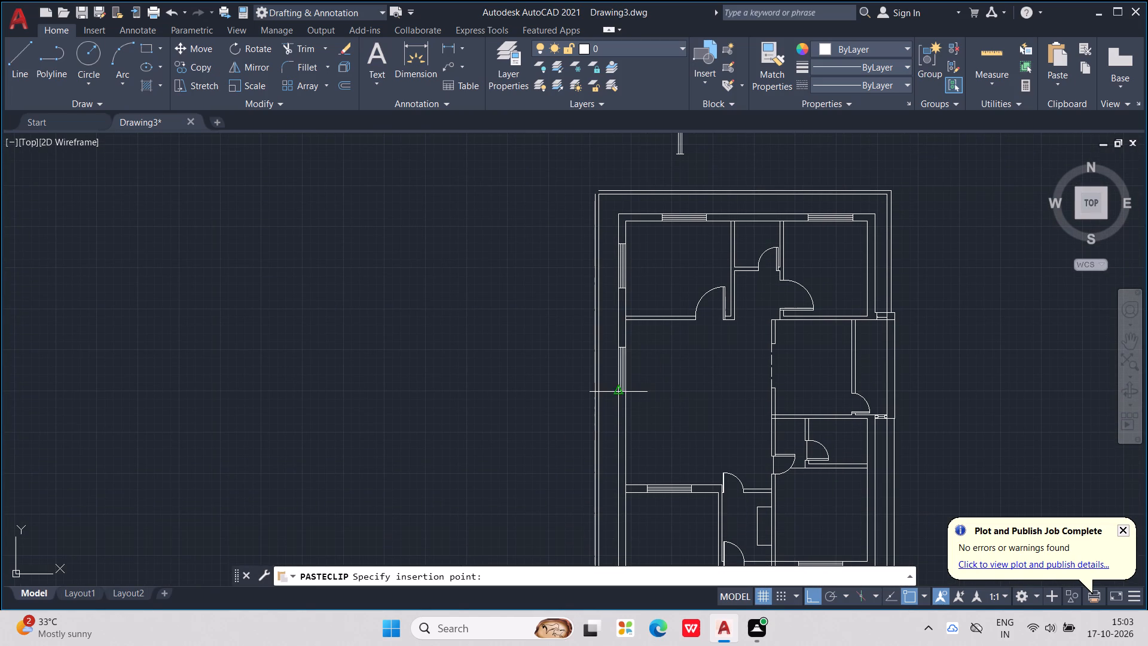
left_click(620, 394)
Shift the central hall's left-wall window slightly upward and align it within the wall thickness.
scroll(644, 397, "down", 1)
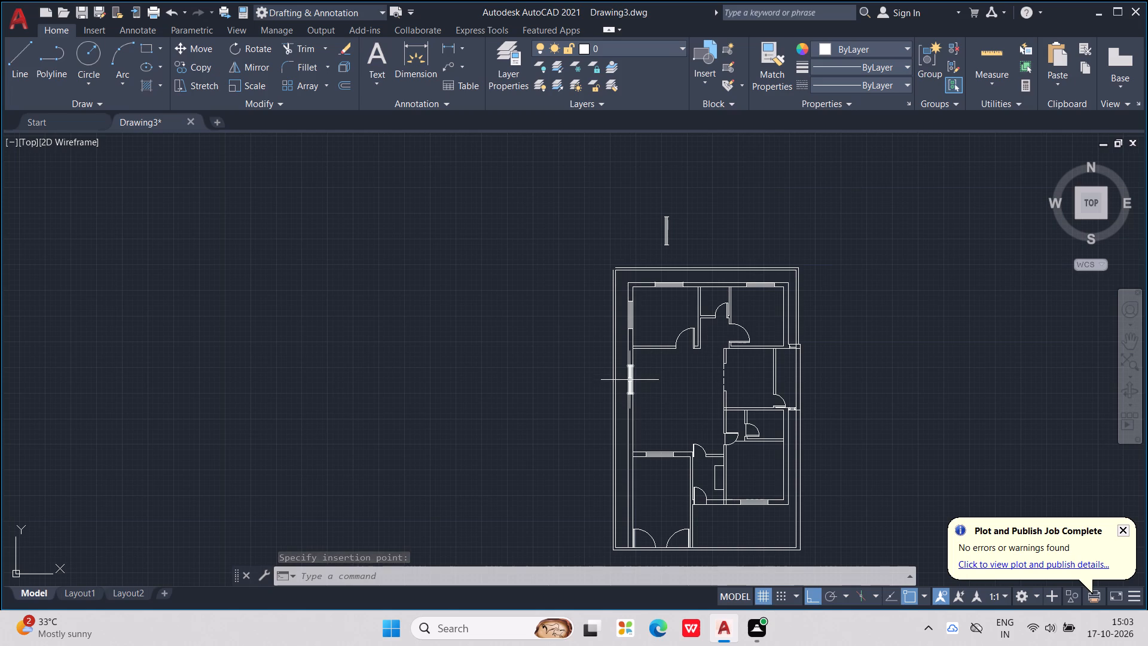
scroll(630, 380, "up", 2)
left_click(630, 380)
scroll(619, 355, "up", 2)
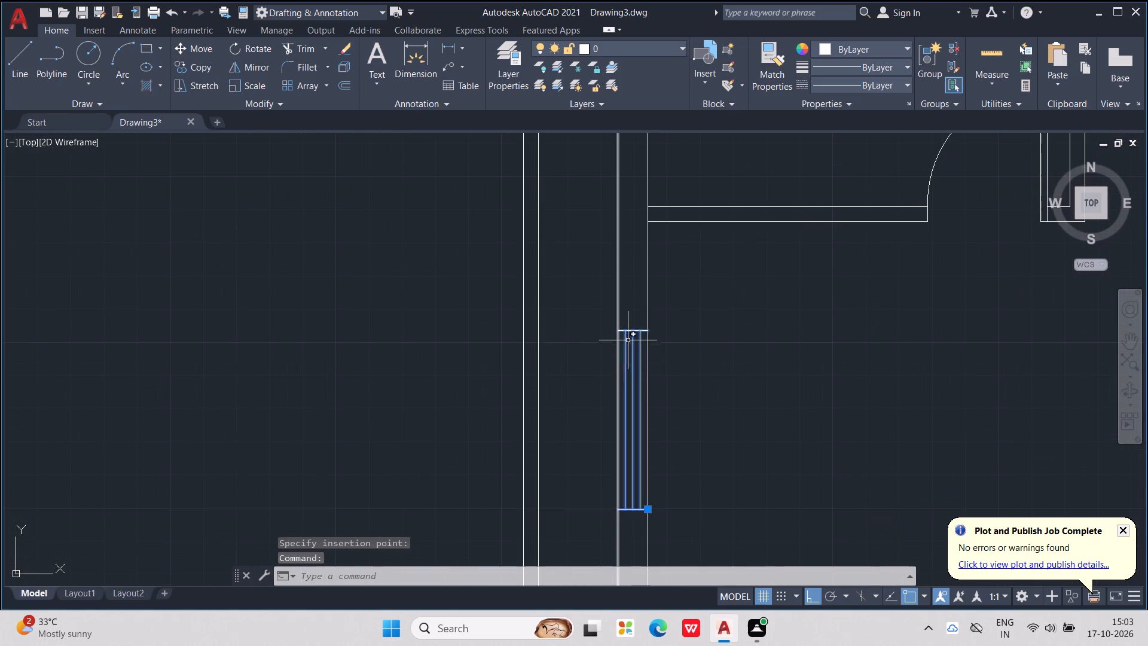
left_click_drag(631, 335, 628, 267)
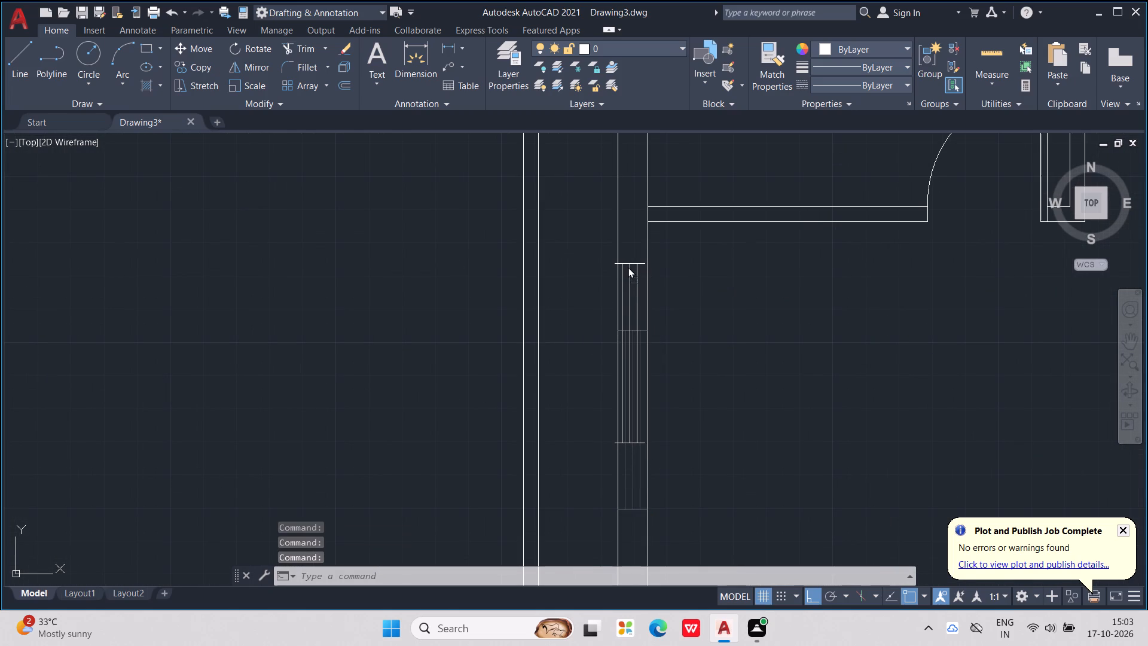
left_click_drag(628, 267, 631, 276)
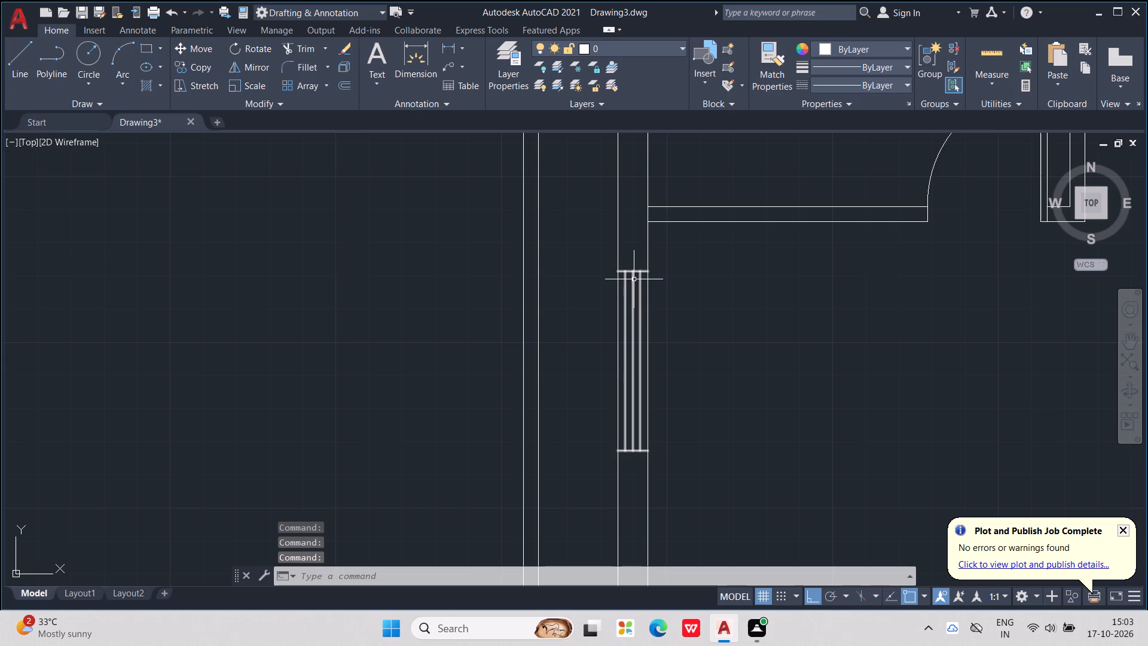
Paste another vertical window copy into the lower part of the central hall's left wall, above the lower-left room.
middle_click_drag(634, 282, 603, 185)
scroll(603, 185, "down", 2)
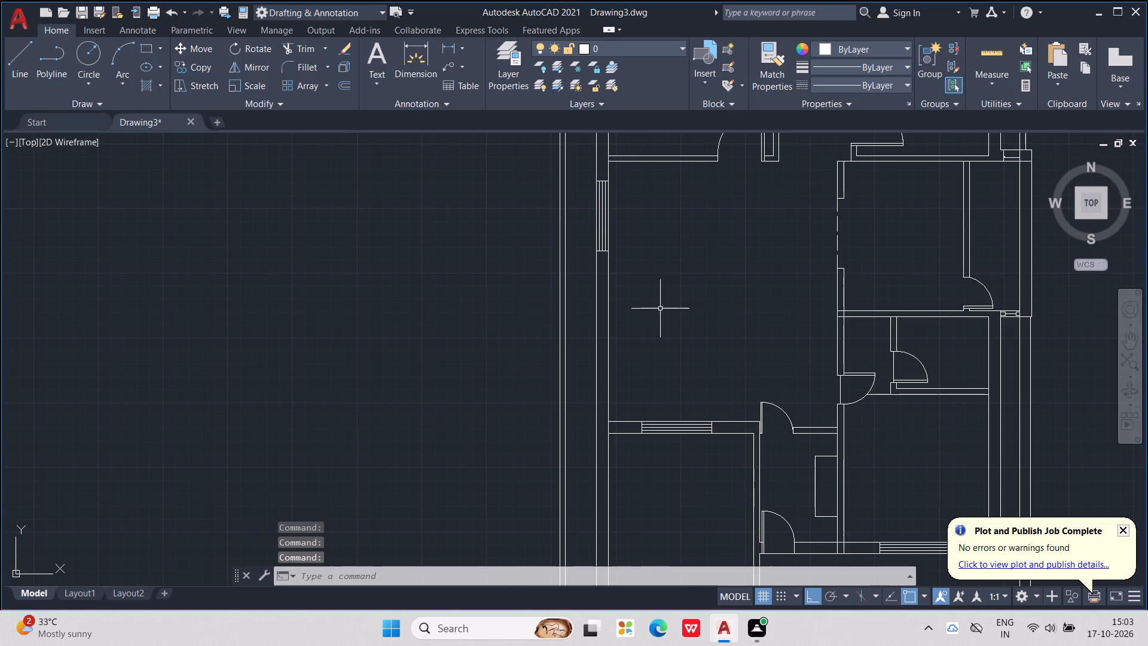
scroll(661, 309, "down", 1)
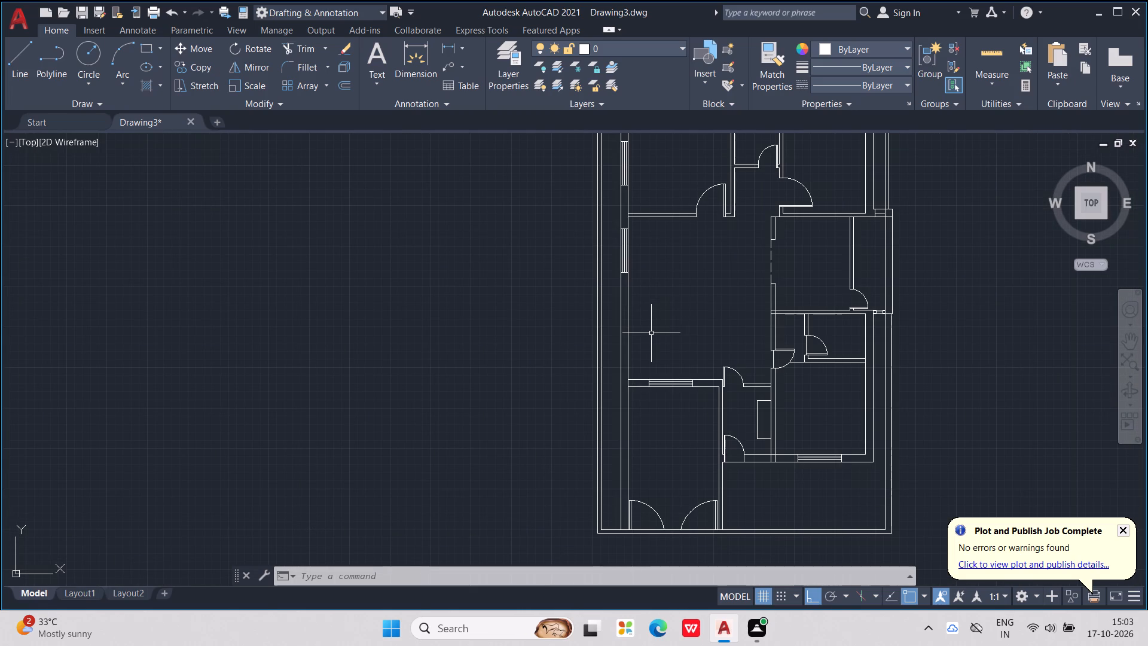
key("ctrl+v")
scroll(621, 345, "up", 3)
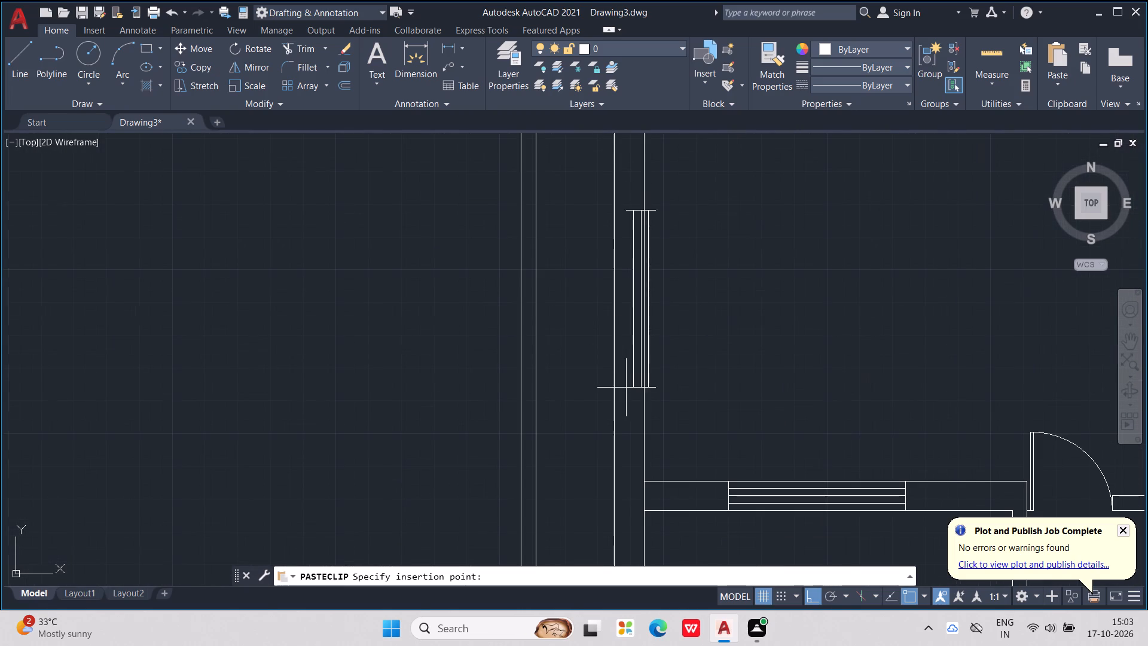
middle_click_drag(603, 393, 555, 312)
scroll(555, 312, "up", 1)
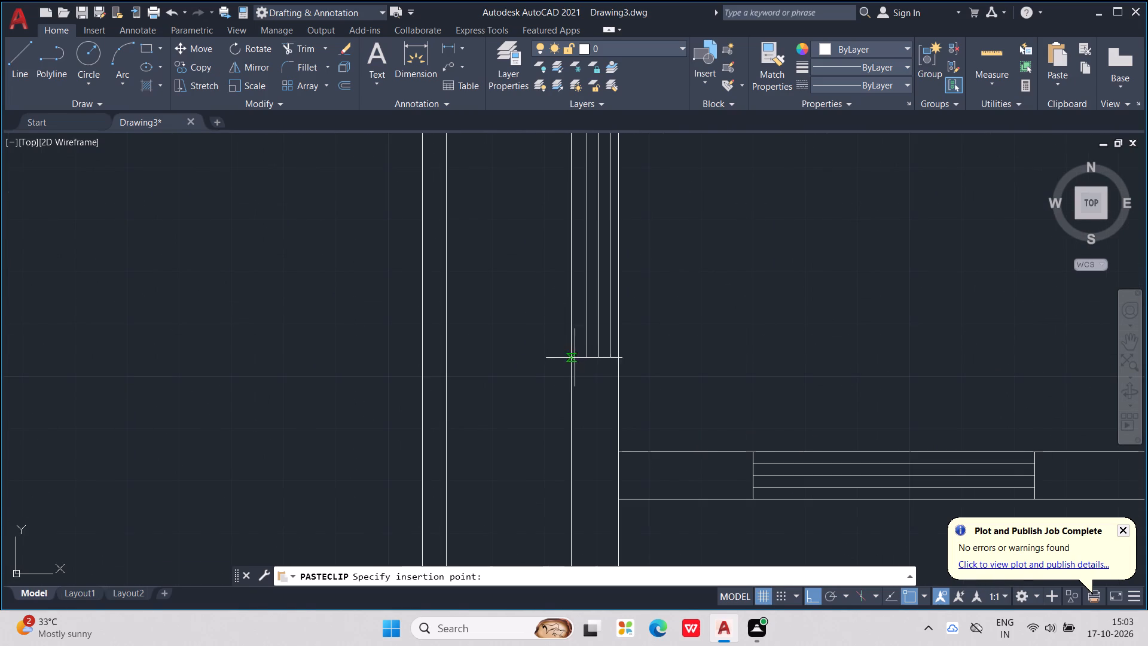
left_click(578, 374)
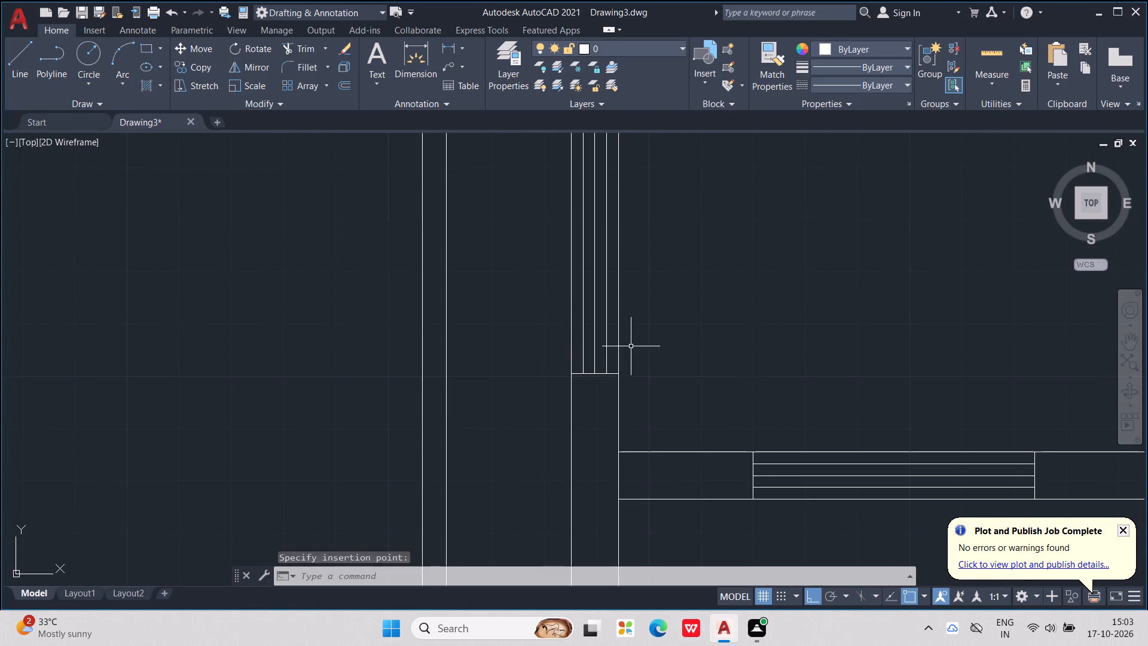
Paste another copy of the vertical window into the right wall of the lower-right room.
scroll(631, 346, "down", 4)
middle_click_drag(639, 335, 482, 404)
scroll(549, 400, "down", 2)
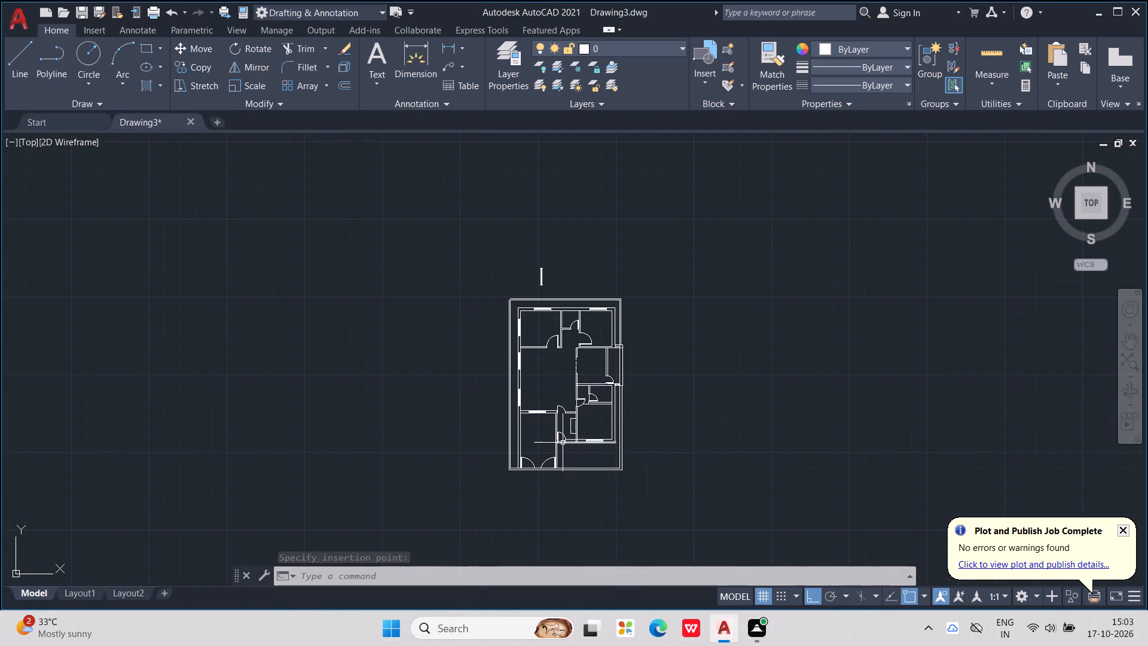
scroll(606, 380, "up", 2)
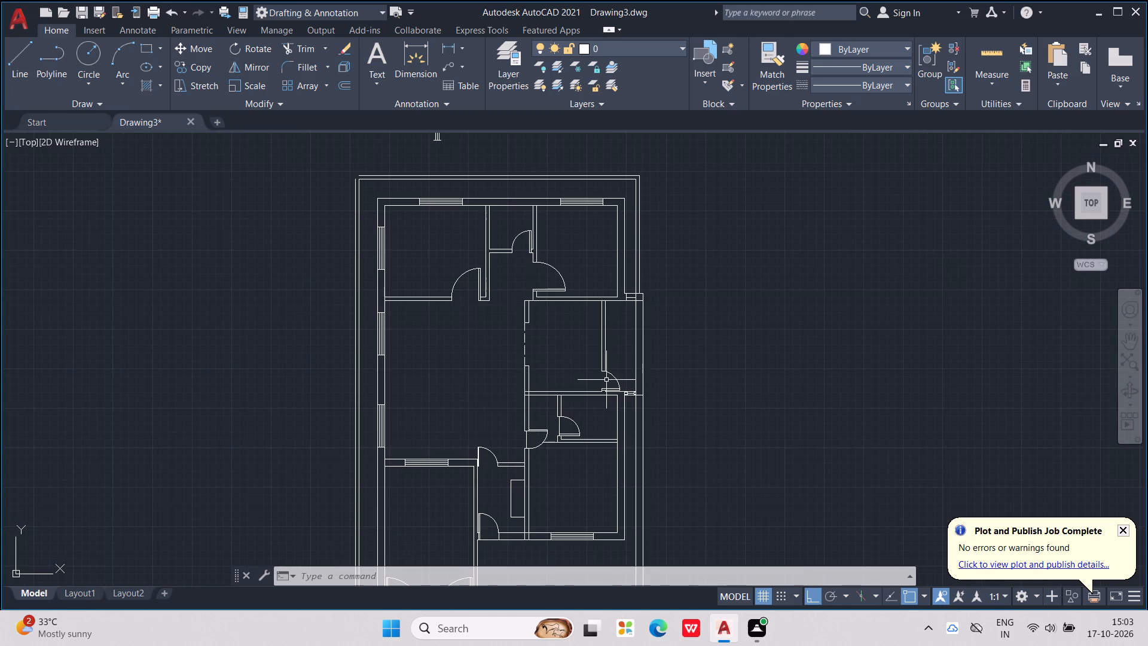
key("ctrl+v")
middle_click_drag(615, 392, 532, 328)
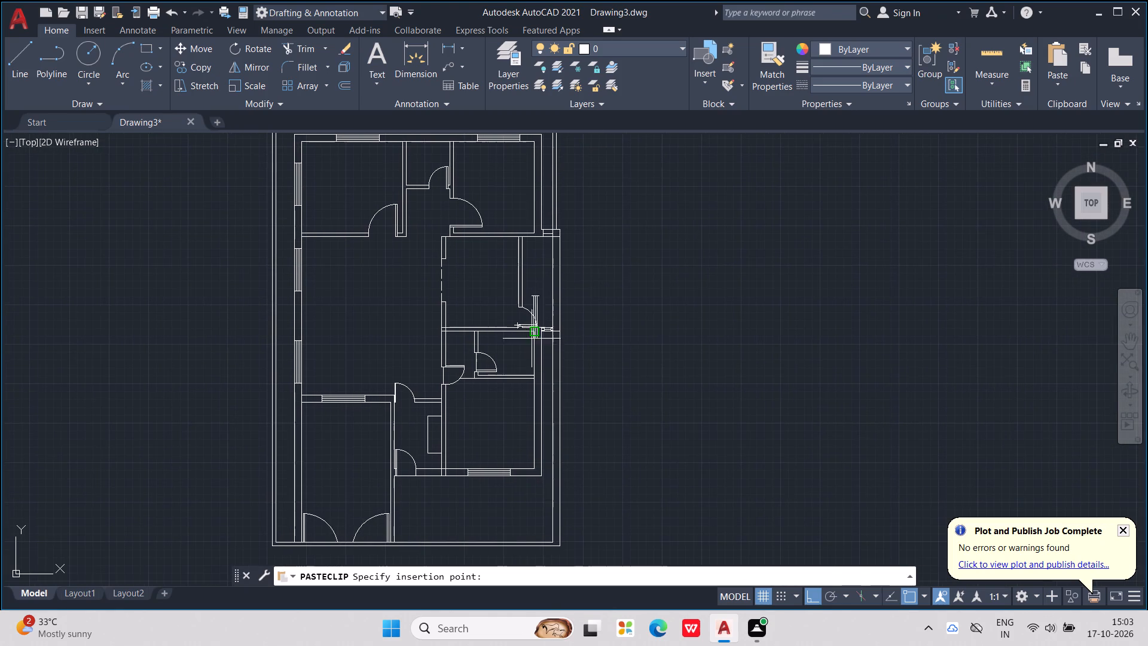
scroll(556, 418, "up", 2)
middle_click_drag(491, 451, 492, 438)
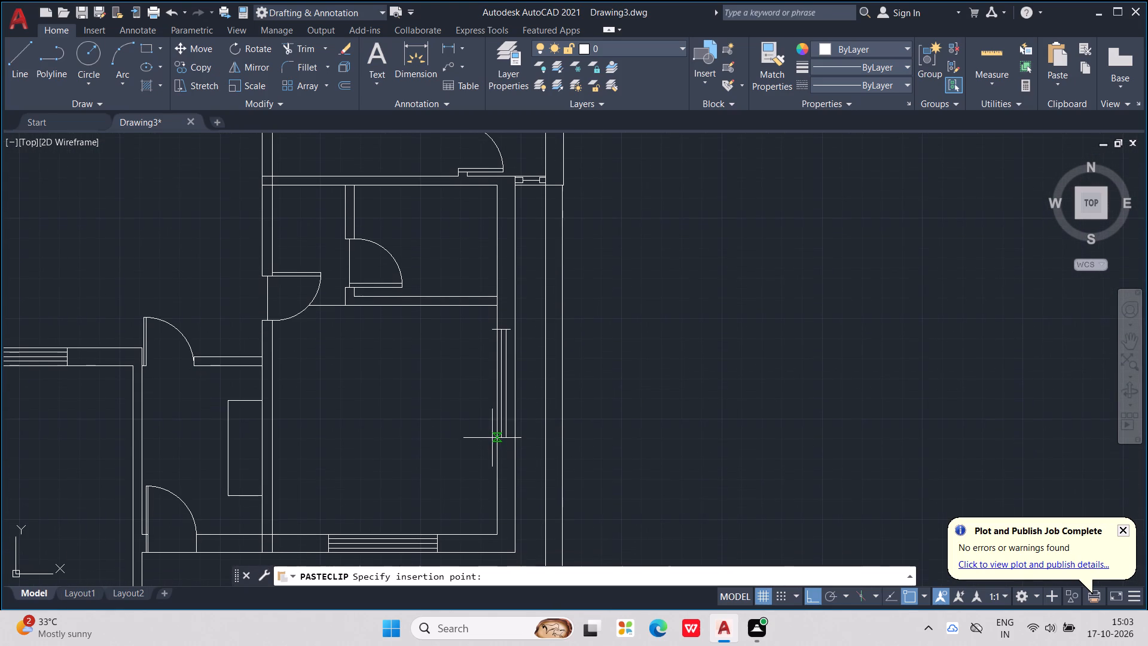
left_click(496, 454)
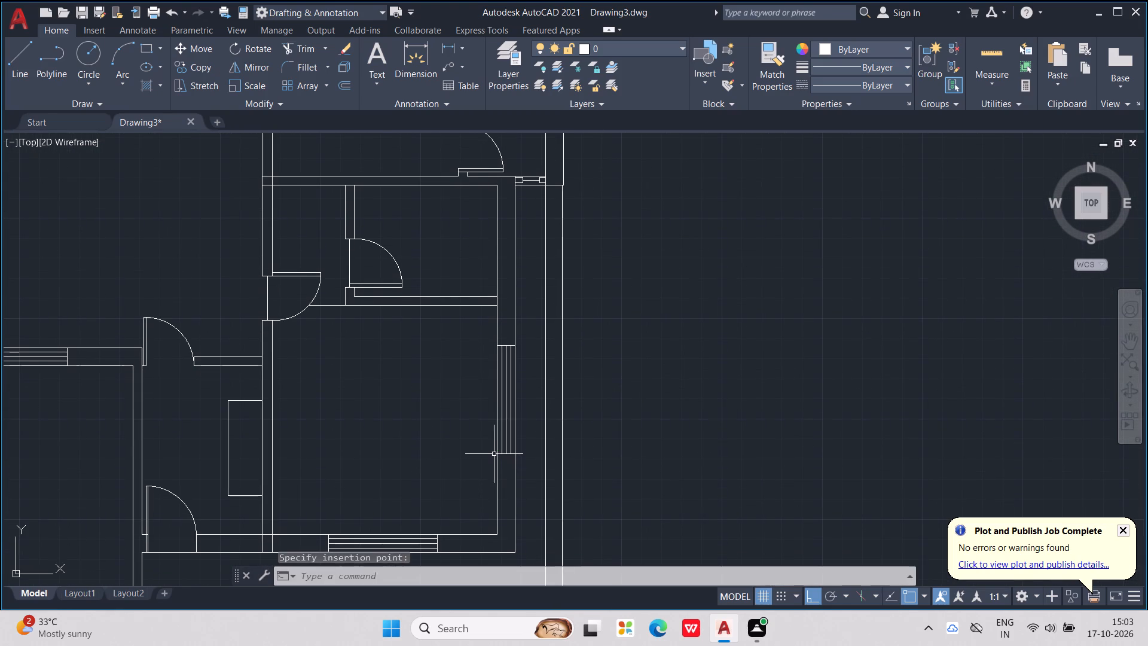
Paste another copy of the vertical window into the outer right wall of the projecting middle-right room.
key("ctrl+v")
middle_click_drag(520, 402, 491, 490)
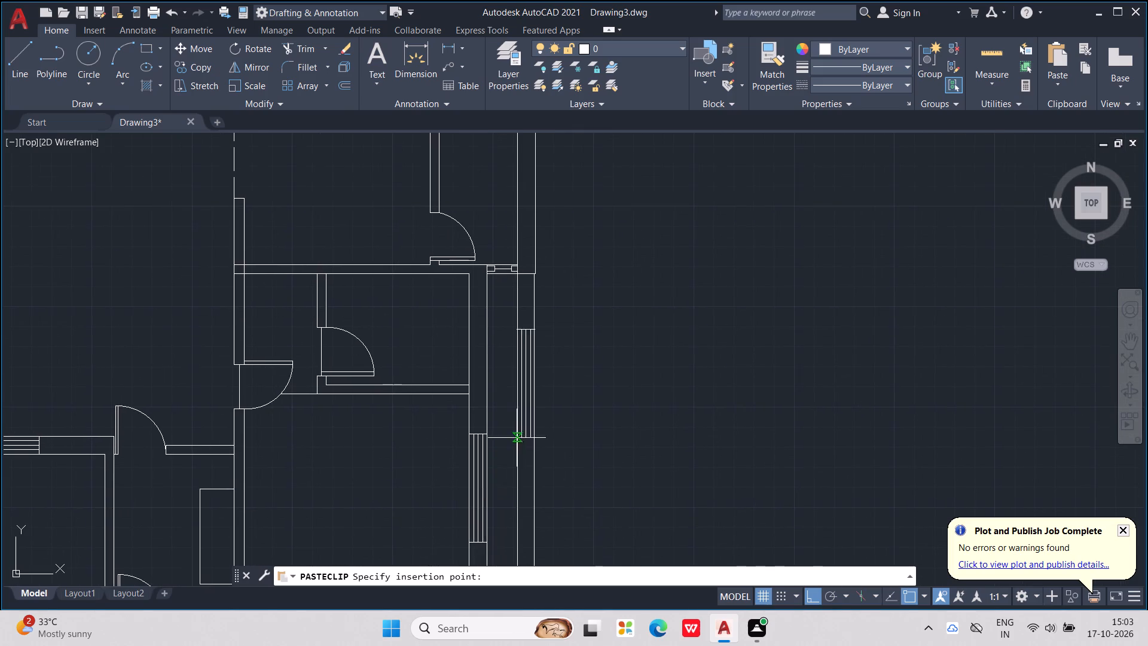
scroll(554, 392, "down", 3)
scroll(550, 342, "up", 2)
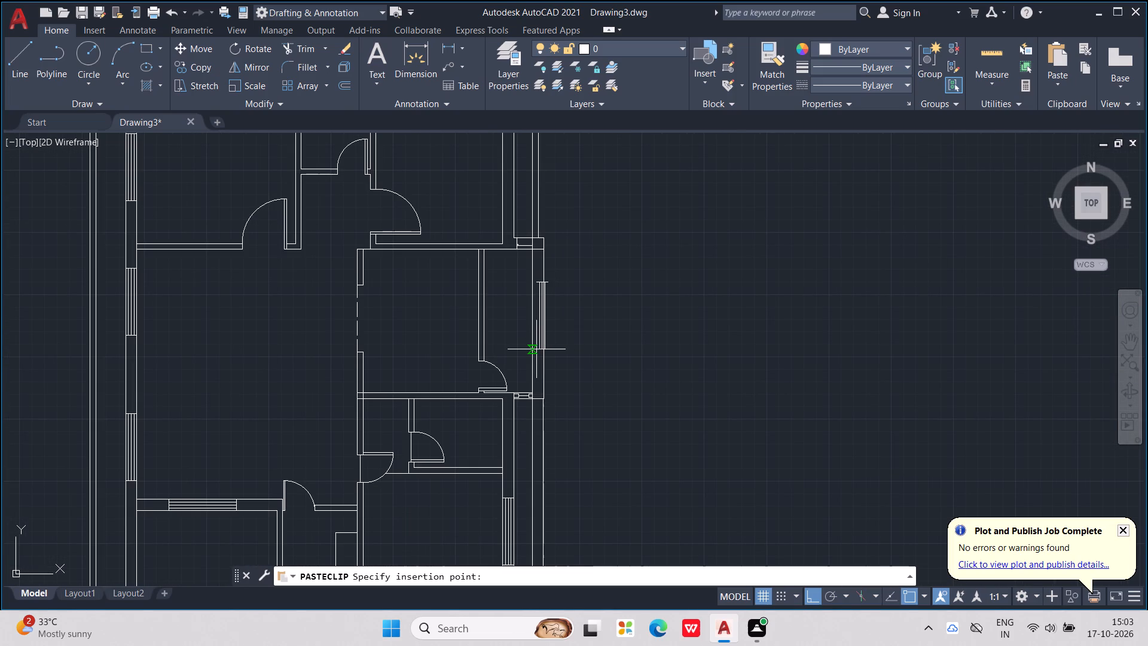
scroll(531, 356, "up", 1)
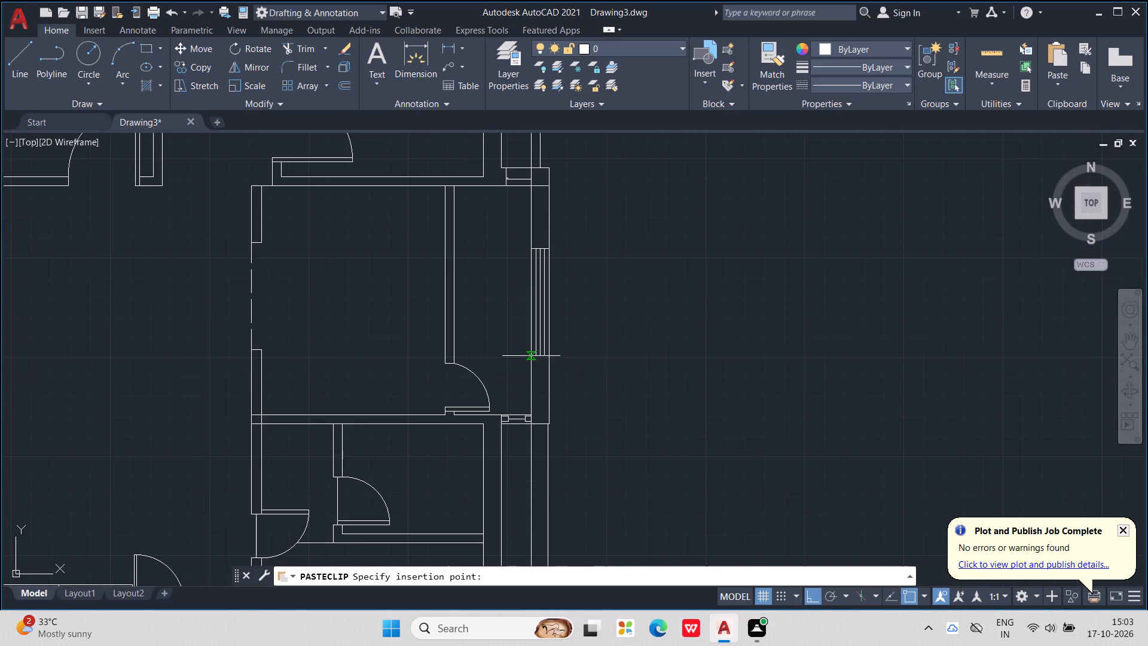
left_click(531, 356)
Inspect the right side of the plan, from the projecting middle-right room down to the lower boundary wall.
scroll(531, 356, "down", 2)
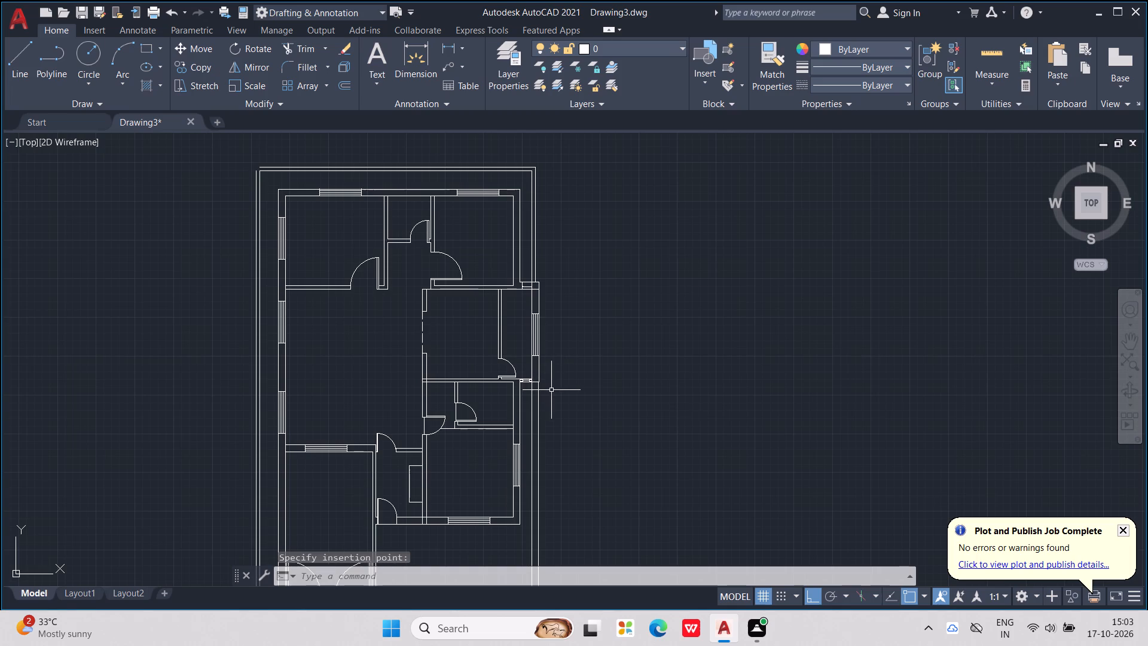
scroll(538, 397, "up", 2)
scroll(550, 383, "down", 1)
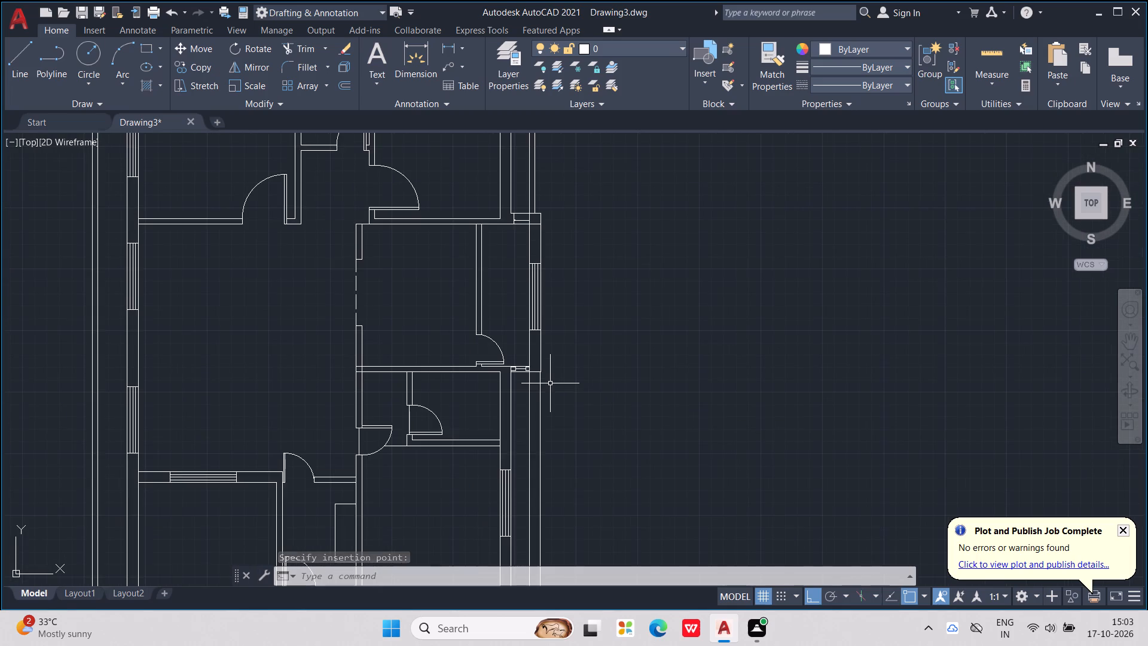
middle_click_drag(551, 383, 559, 293)
scroll(565, 291, "down", 3)
scroll(556, 345, "up", 2)
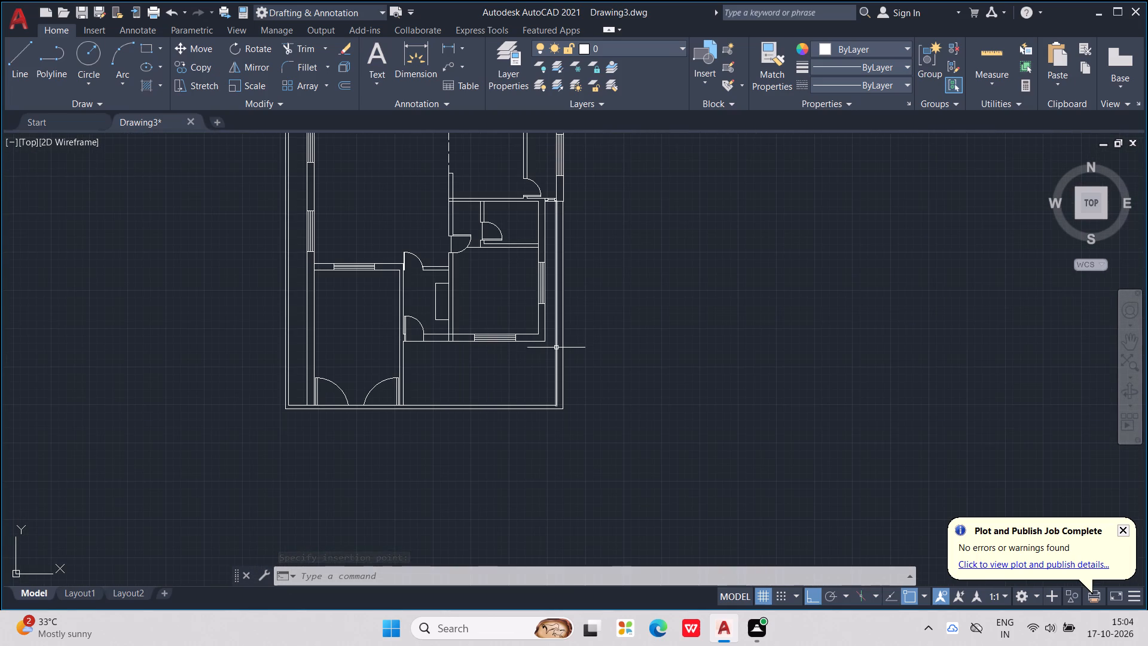
scroll(549, 353, "up", 2)
middle_click_drag(551, 342, 523, 460)
scroll(552, 342, "down", 1)
middle_click_drag(546, 367, 552, 380)
scroll(549, 367, "down", 1)
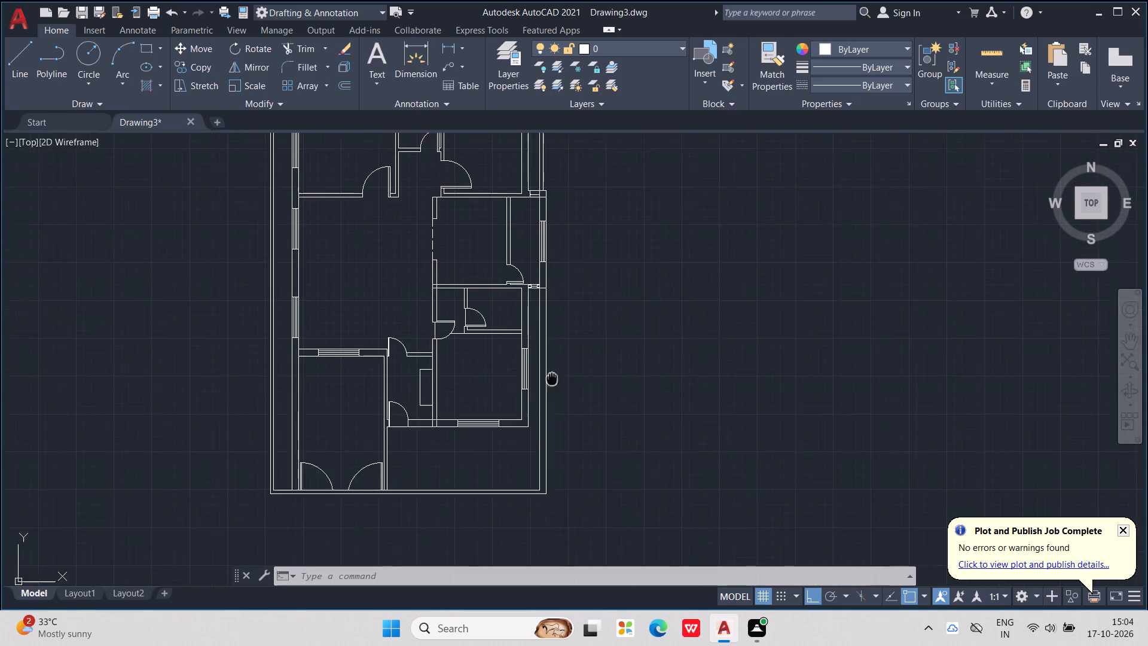
middle_click_drag(552, 380, 549, 403)
scroll(546, 346, "up", 2)
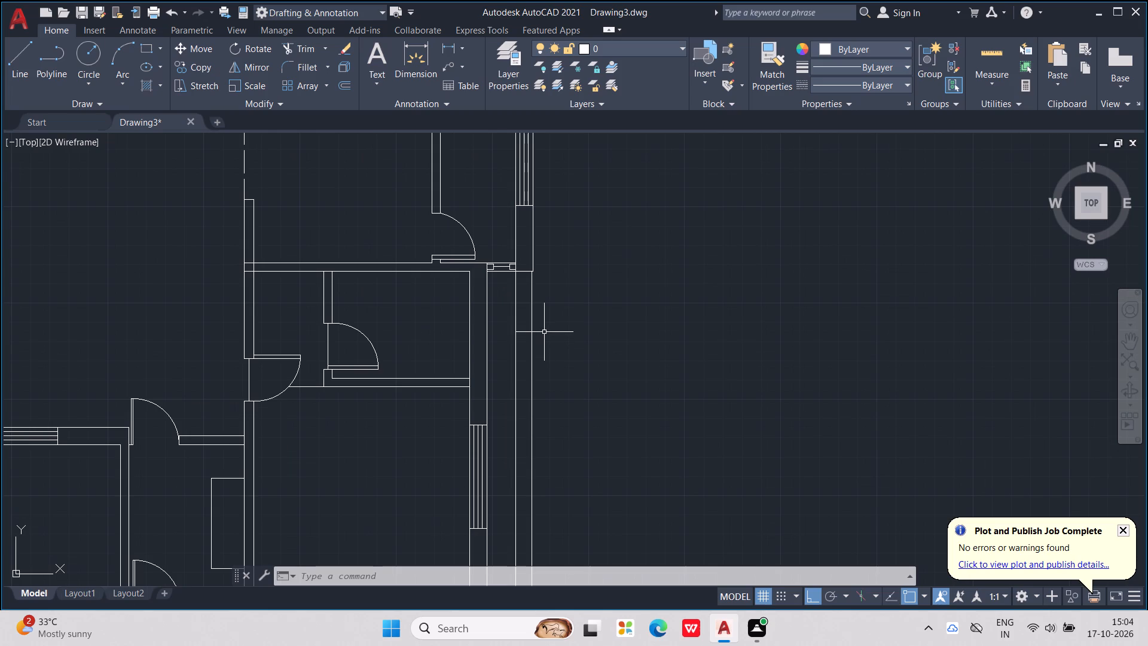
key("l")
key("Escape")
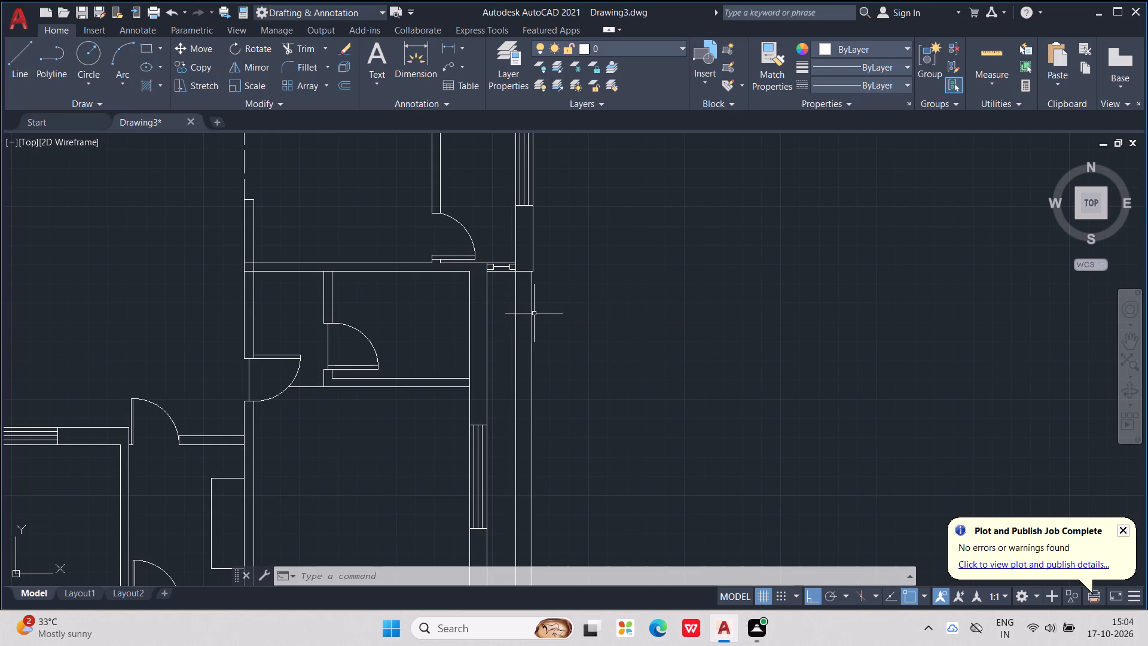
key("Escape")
Delete the inner vertical line of the right boundary wall below the projecting middle-right room.
left_click(517, 346)
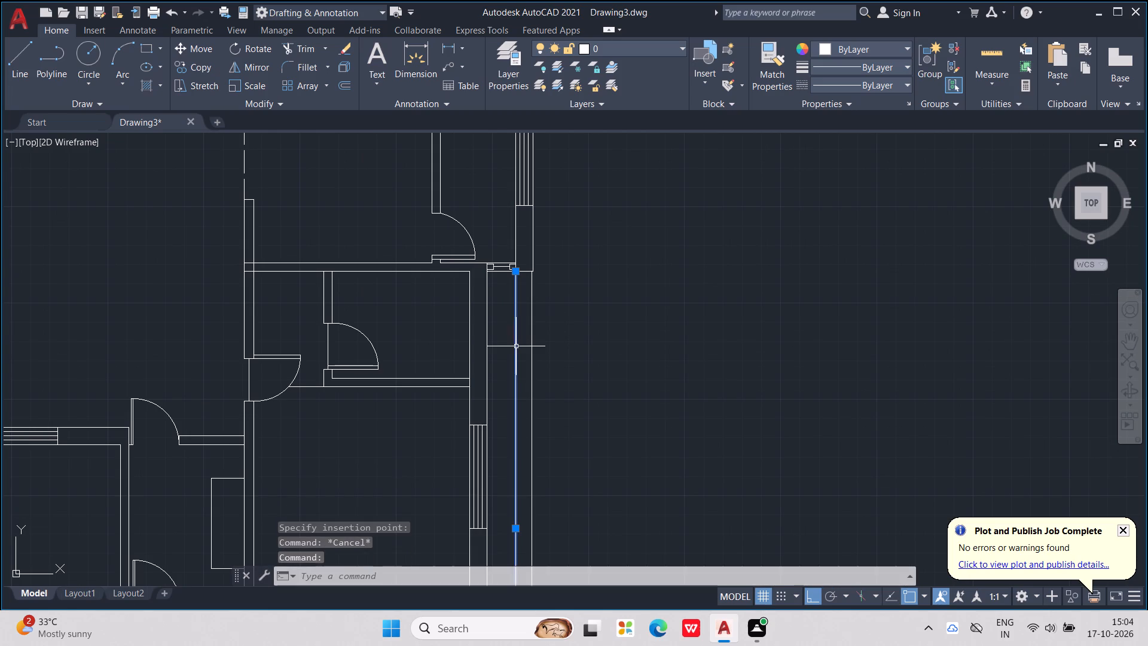
key("Delete")
key("Escape")
key("Escape")
key("Escape")
key("Escape")
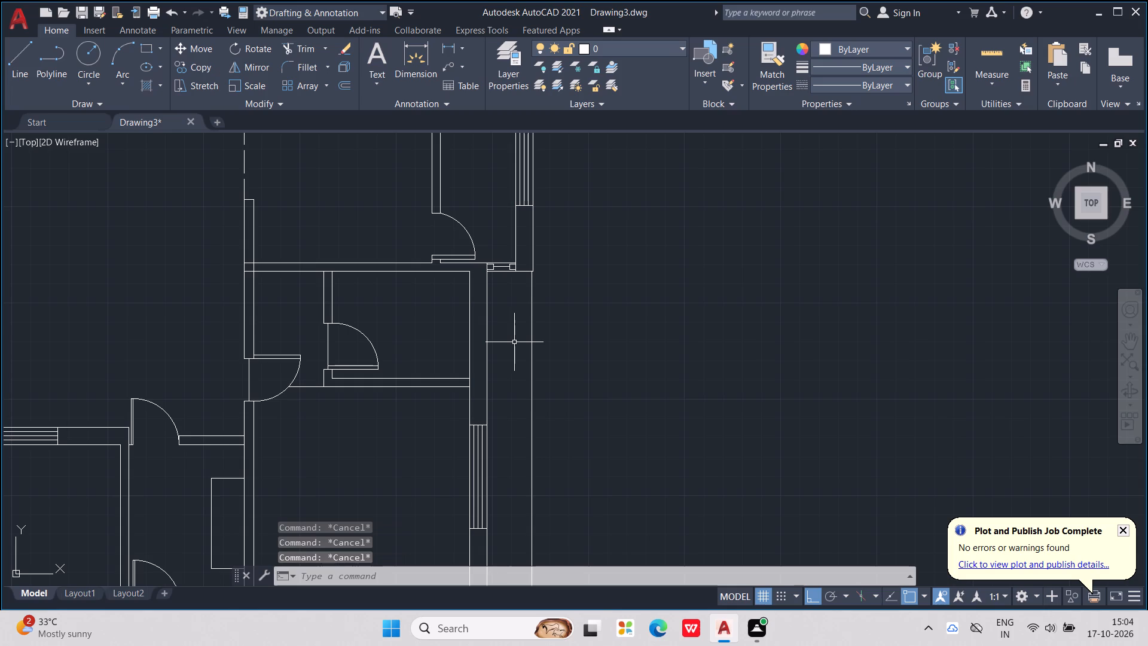
Draw a vertical line about 22'-7" long from the projecting middle-right room's lower outer corner down to the lower boundary wall's outer line.
key("l")
key("Return")
scroll(545, 287, "up", 3)
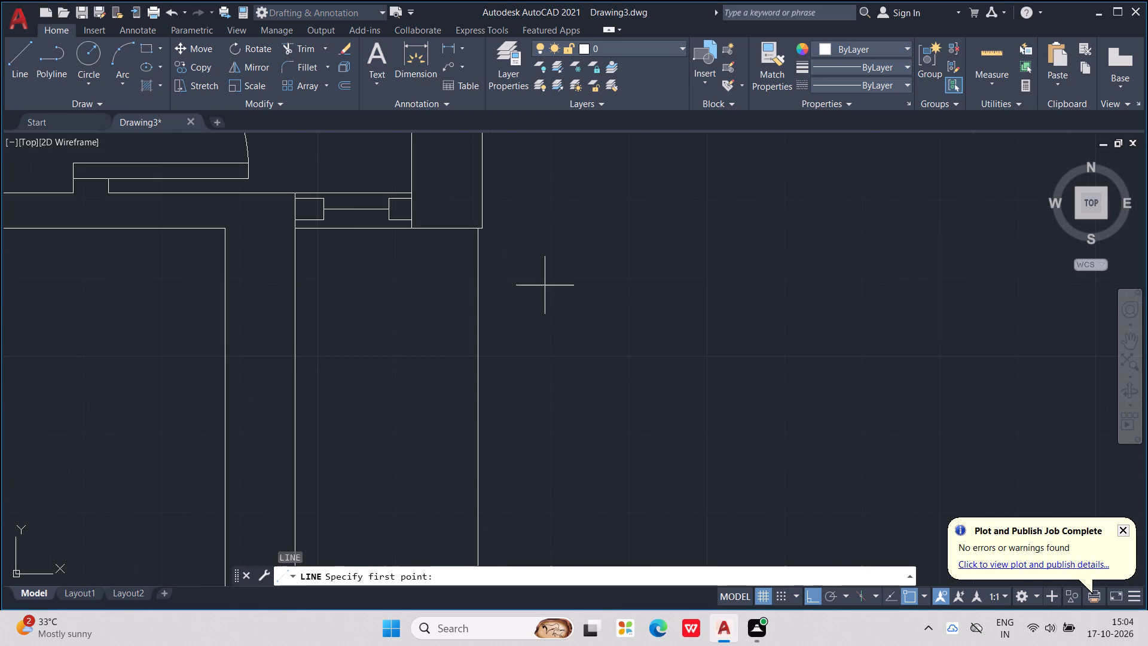
middle_click_drag(530, 281, 577, 348)
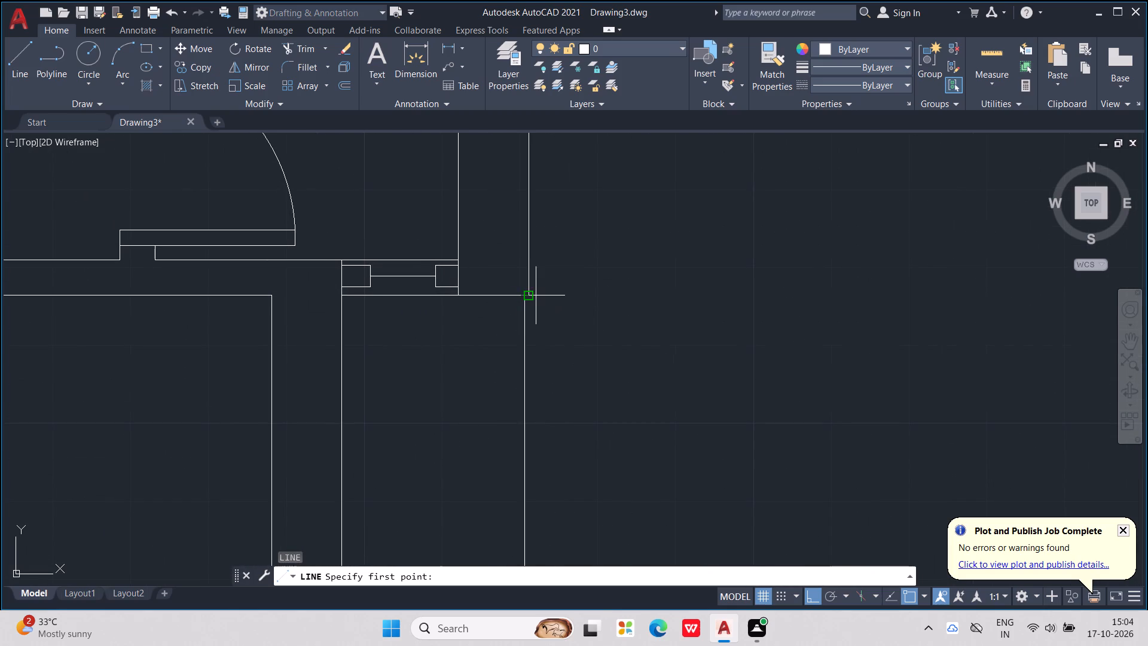
scroll(531, 300, "up", 3)
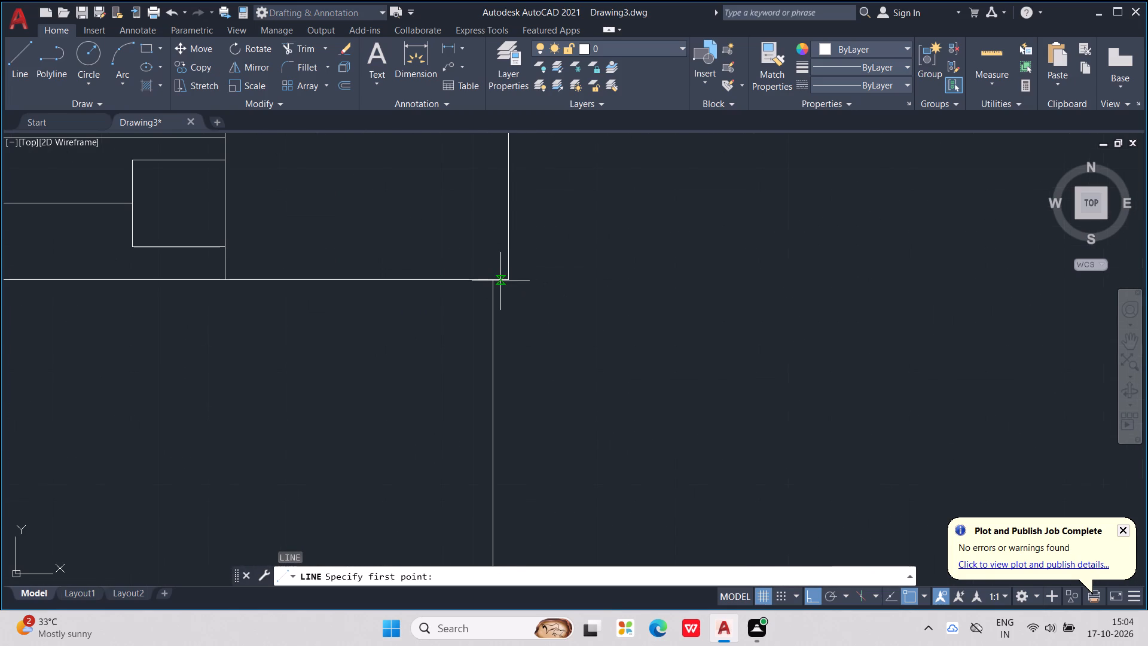
left_click(506, 281)
scroll(519, 299, "down", 3)
middle_click_drag(553, 428, 533, 349)
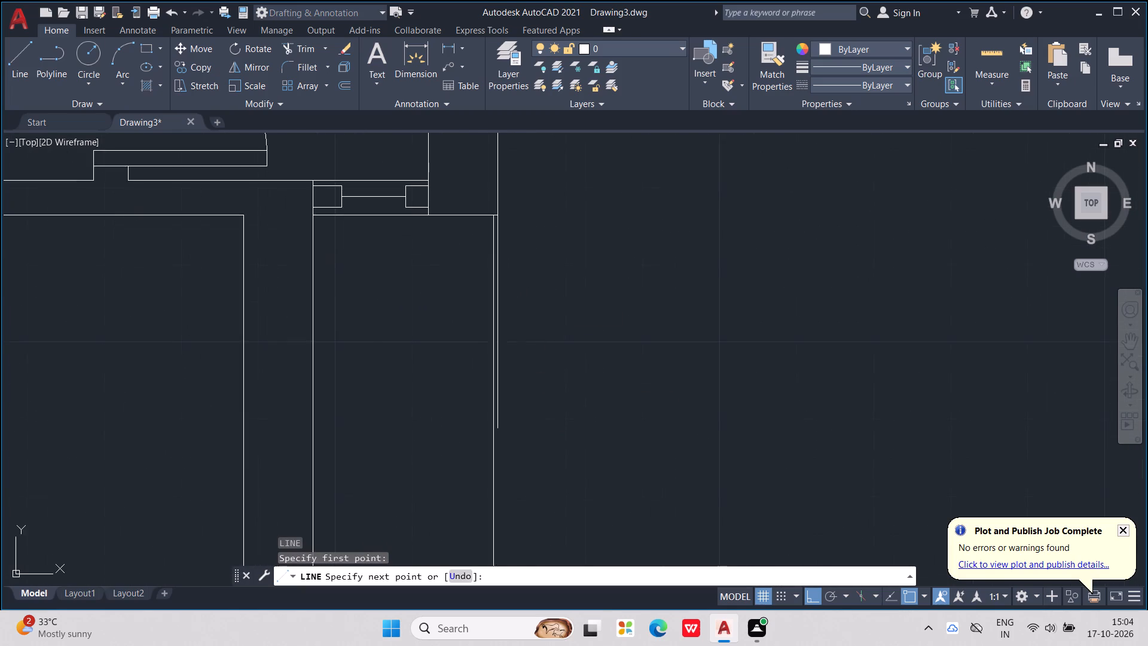
scroll(533, 342, "down", 5)
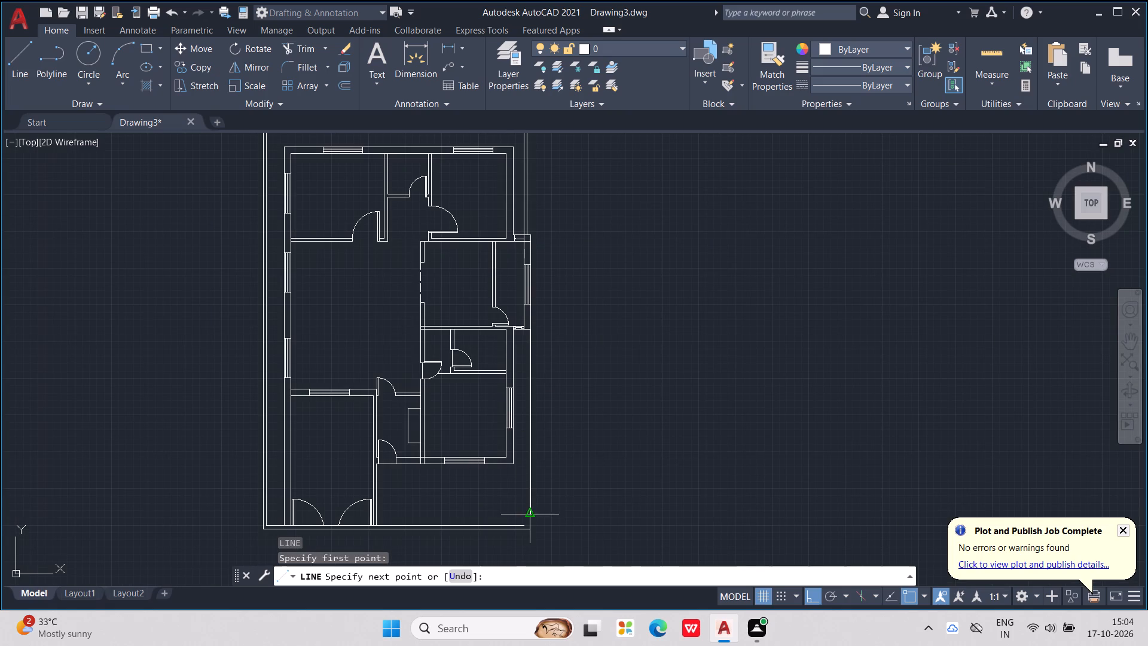
middle_click_drag(529, 514, 481, 412)
scroll(506, 446, "up", 2)
middle_click_drag(497, 428, 559, 438)
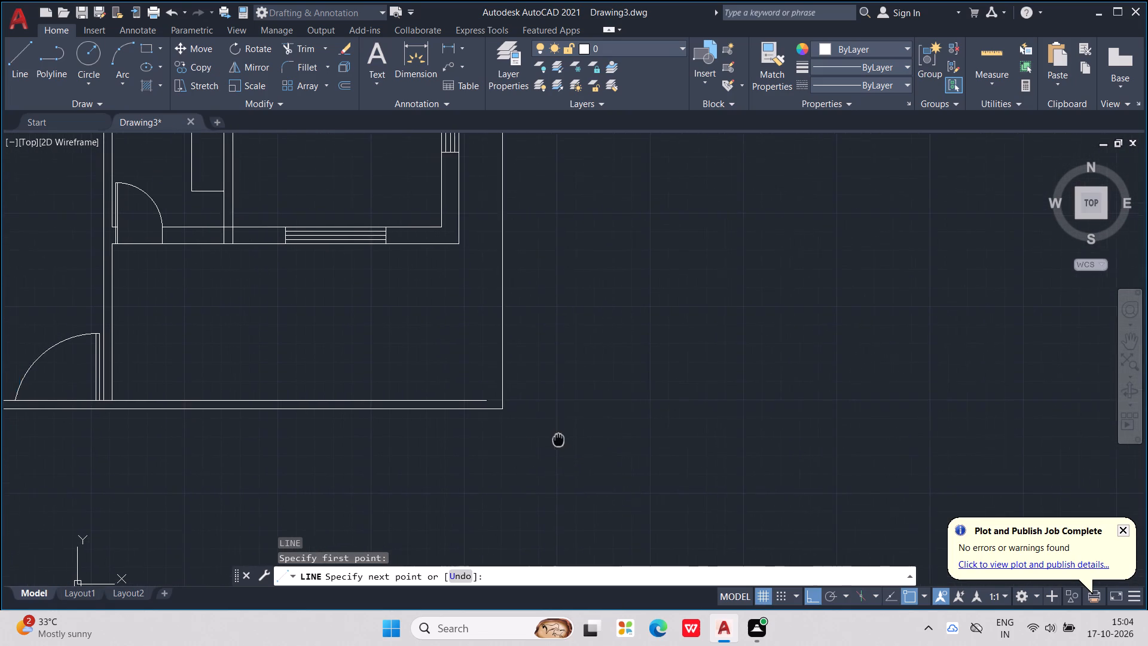
middle_click_drag(559, 438, 560, 437)
scroll(535, 413, "up", 2)
middle_click_drag(531, 413, 567, 420)
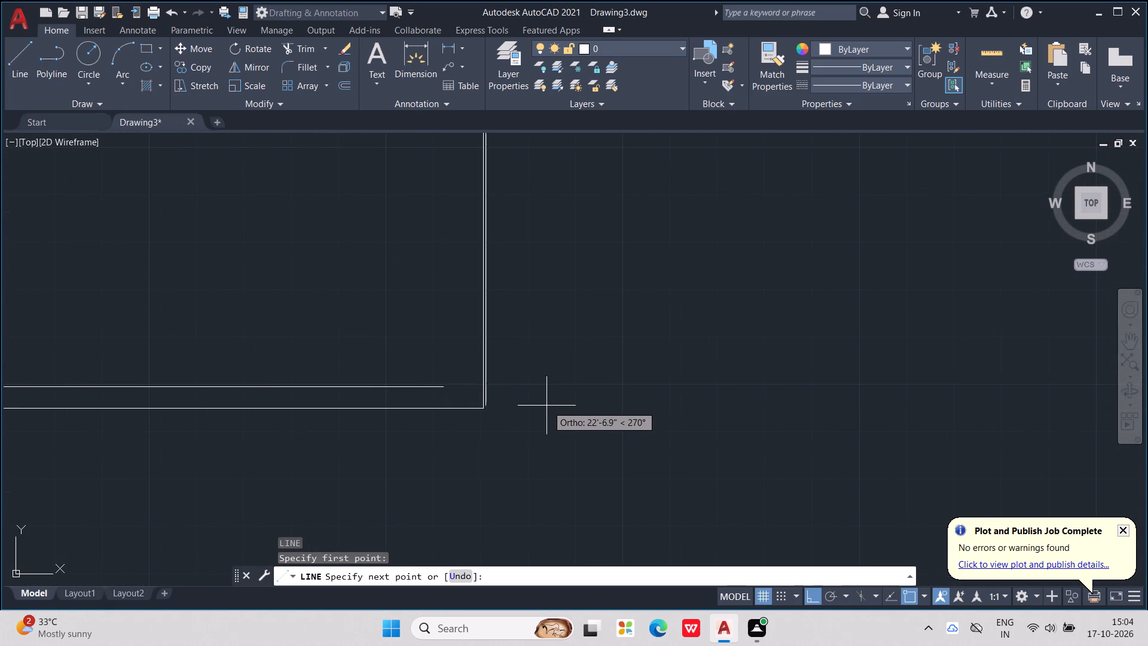
left_click(545, 409)
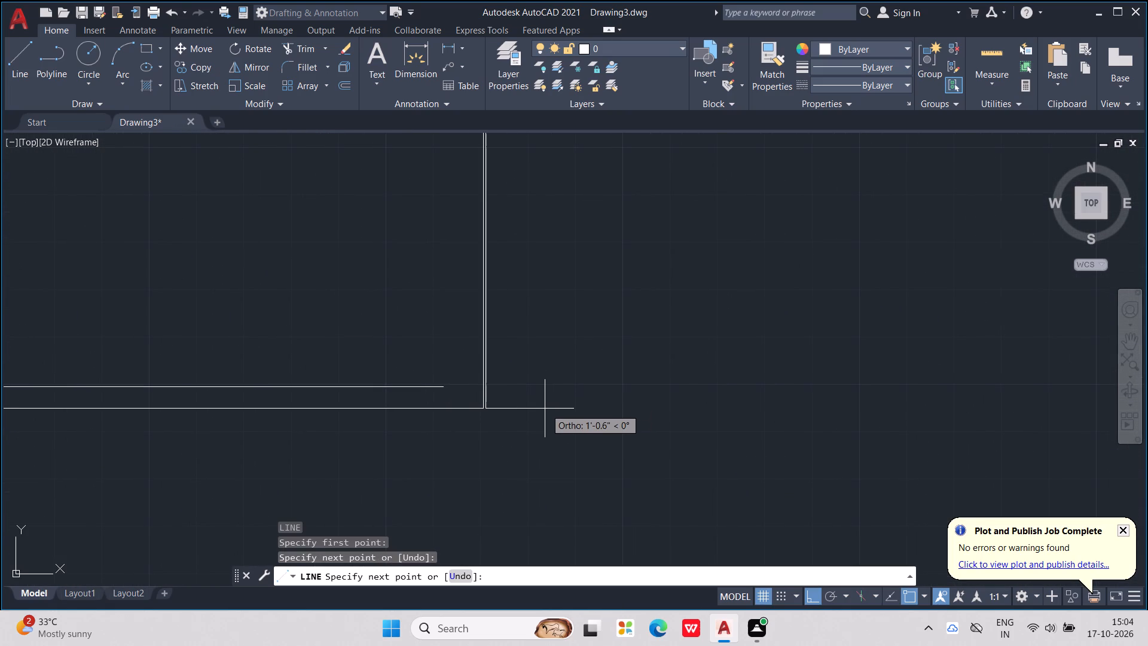
key("Escape")
key("Escape")
key("Escape")
key("Escape")
key("Escape")
key("Escape")
key("Escape")
key("Escape")
key("Escape")
key("Escape")
key("Escape")
key("Escape")
key("Escape")
key("Escape")
Delete the two long pieces of the old vertical line just inside the new right boundary line.
middle_click_drag(499, 355, 529, 513)
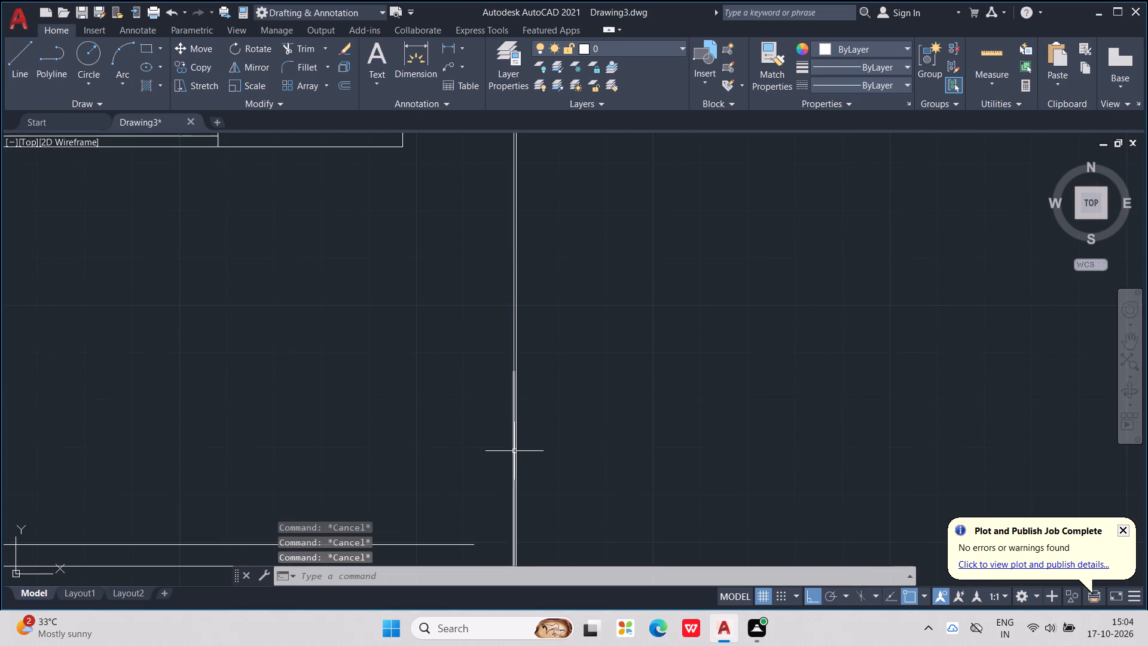
scroll(516, 445, "up", 3)
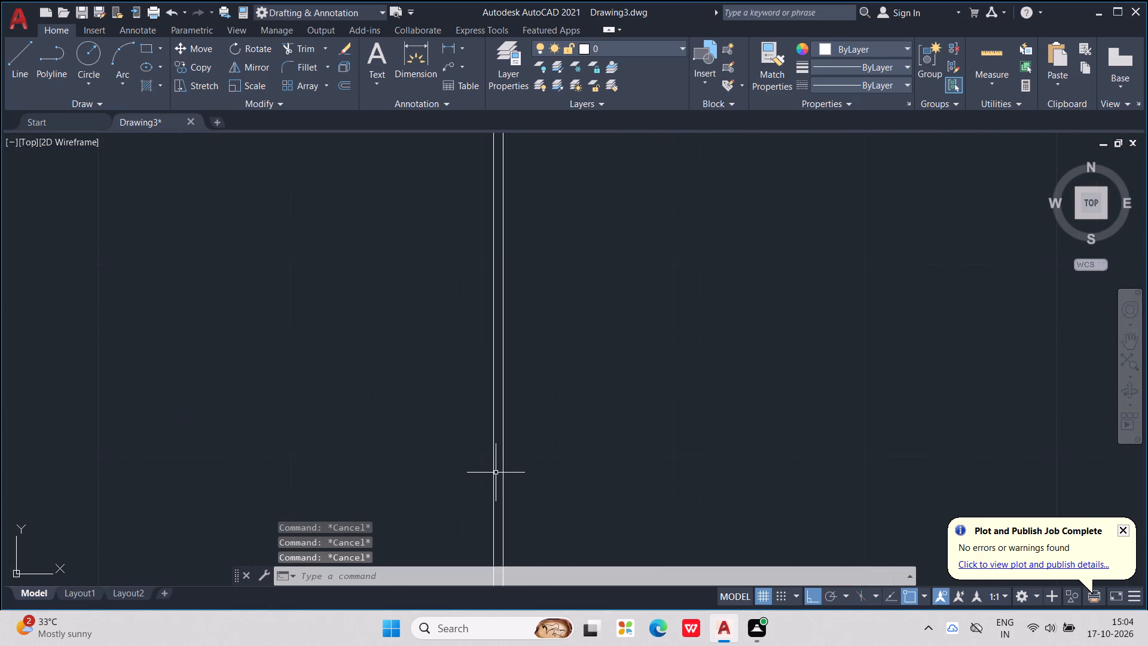
left_click(494, 478)
key("Delete")
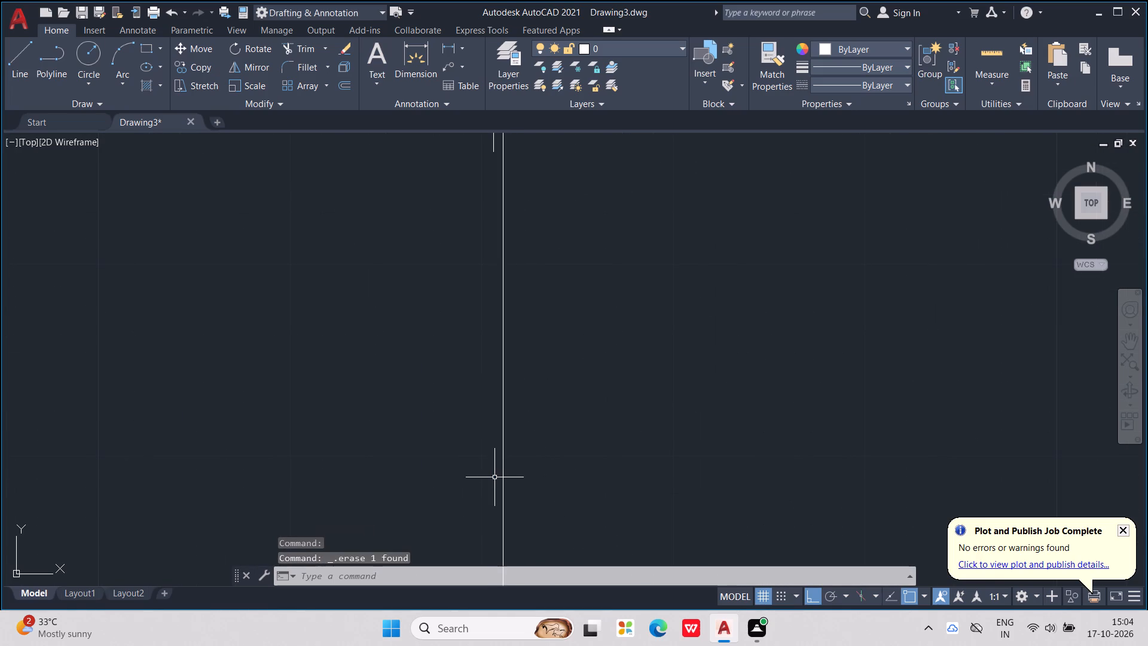
scroll(498, 468, "down", 6)
scroll(500, 391, "up", 3)
middle_click_drag(499, 376, 530, 459)
scroll(502, 377, "down", 1)
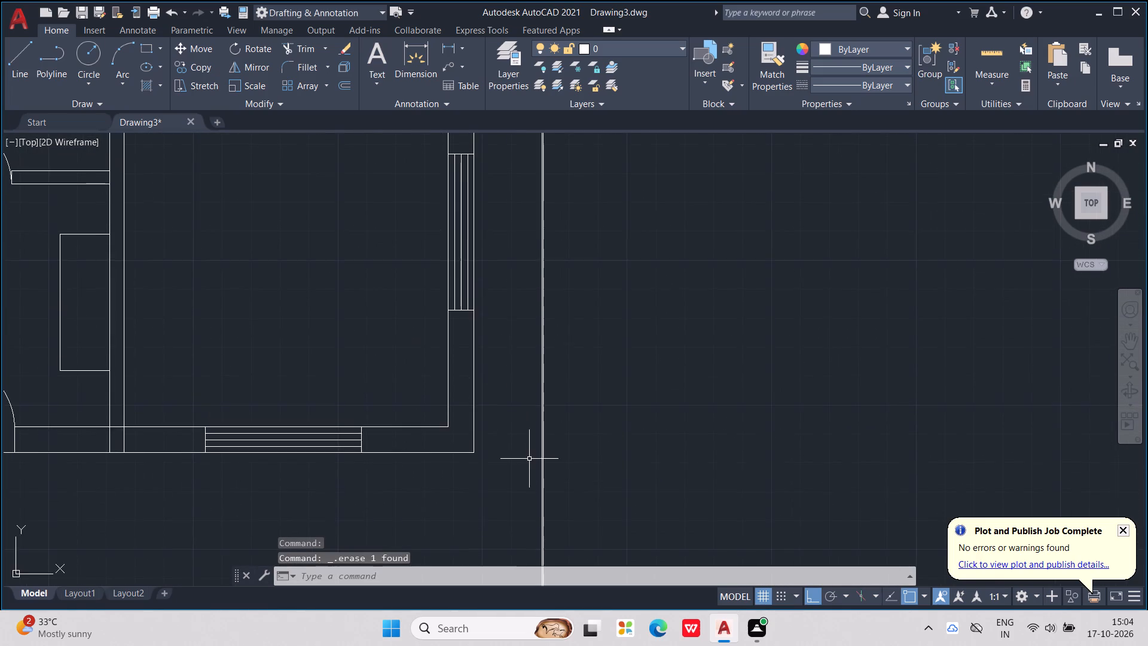
scroll(535, 443, "up", 4)
left_click(543, 415)
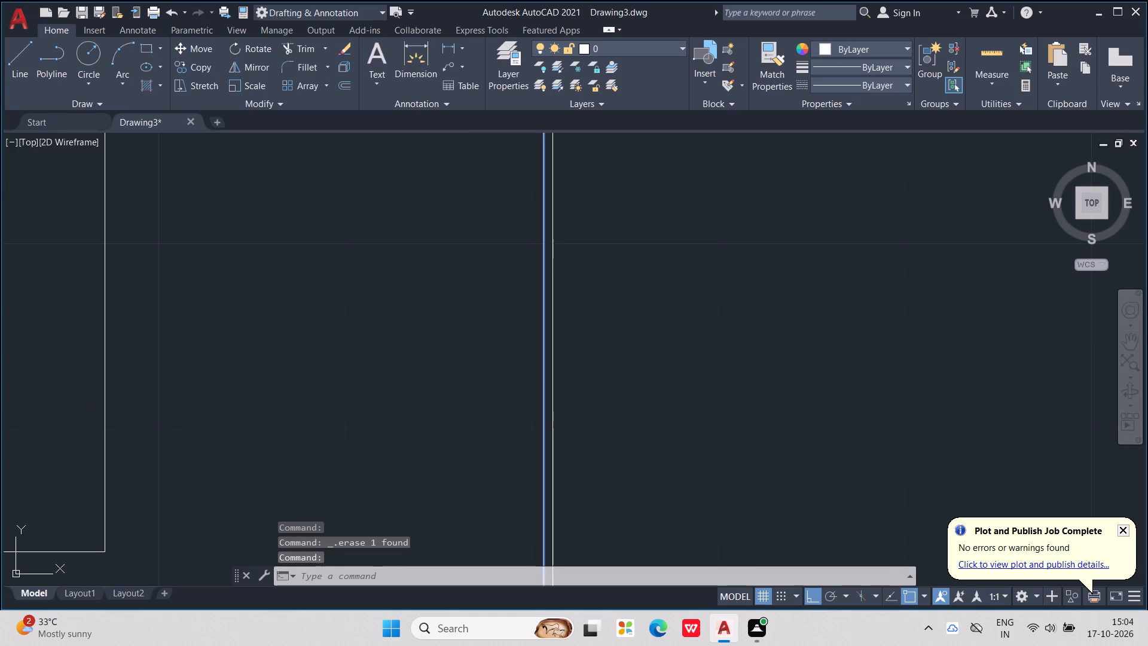
key("Delete")
Draw the right boundary wall's inner line down from the projecting room's lower edge and back to the end of the lower wall's inner line.
scroll(543, 415, "down", 3)
middle_click_drag(543, 415, 554, 486)
scroll(543, 415, "down", 1)
scroll(549, 483, "down", 3)
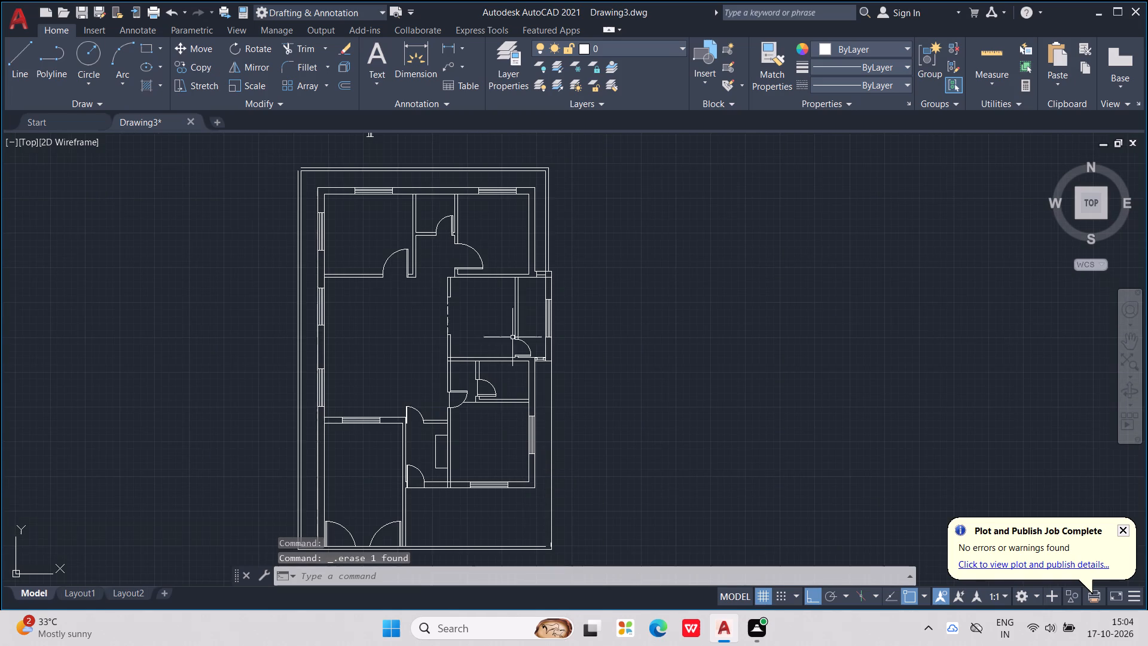
scroll(559, 381, "up", 2)
key("l")
key("Return")
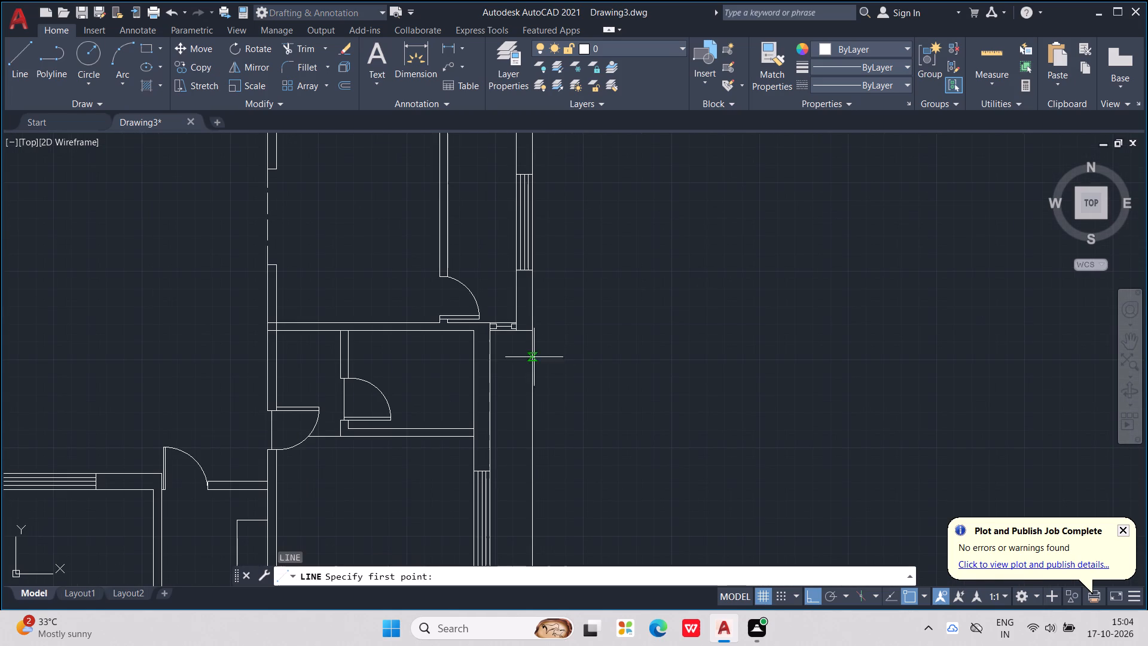
scroll(499, 339, "up", 2)
scroll(585, 332, "up", 4)
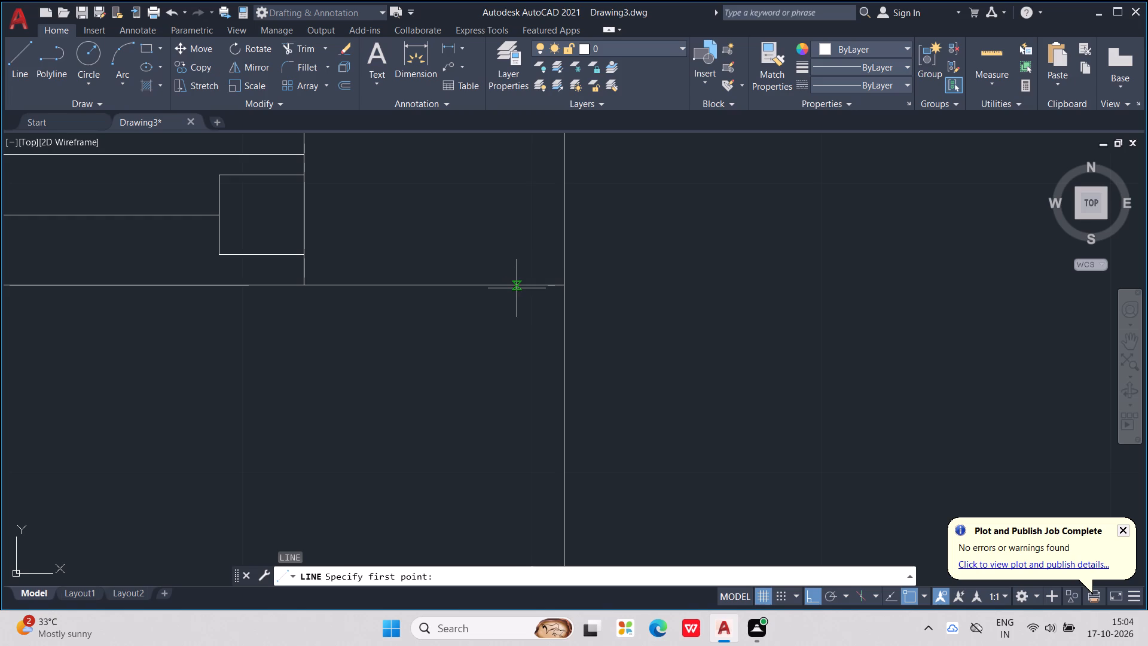
scroll(519, 291, "up", 2)
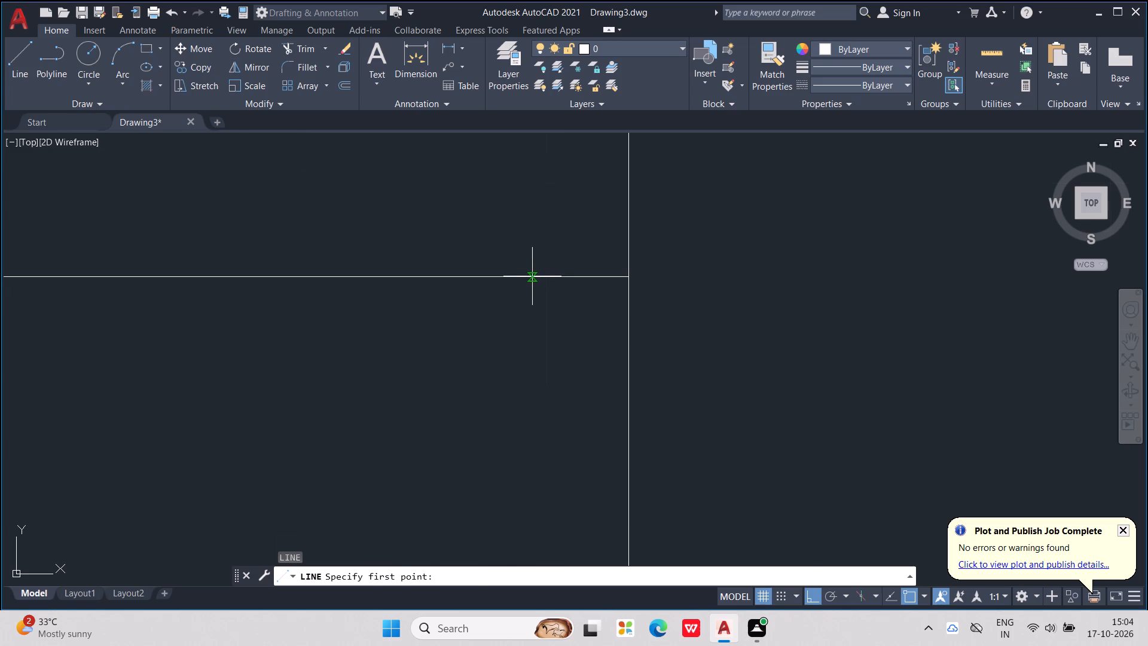
left_click(532, 276)
scroll(584, 368, "down", 6)
middle_click_drag(600, 461, 576, 374)
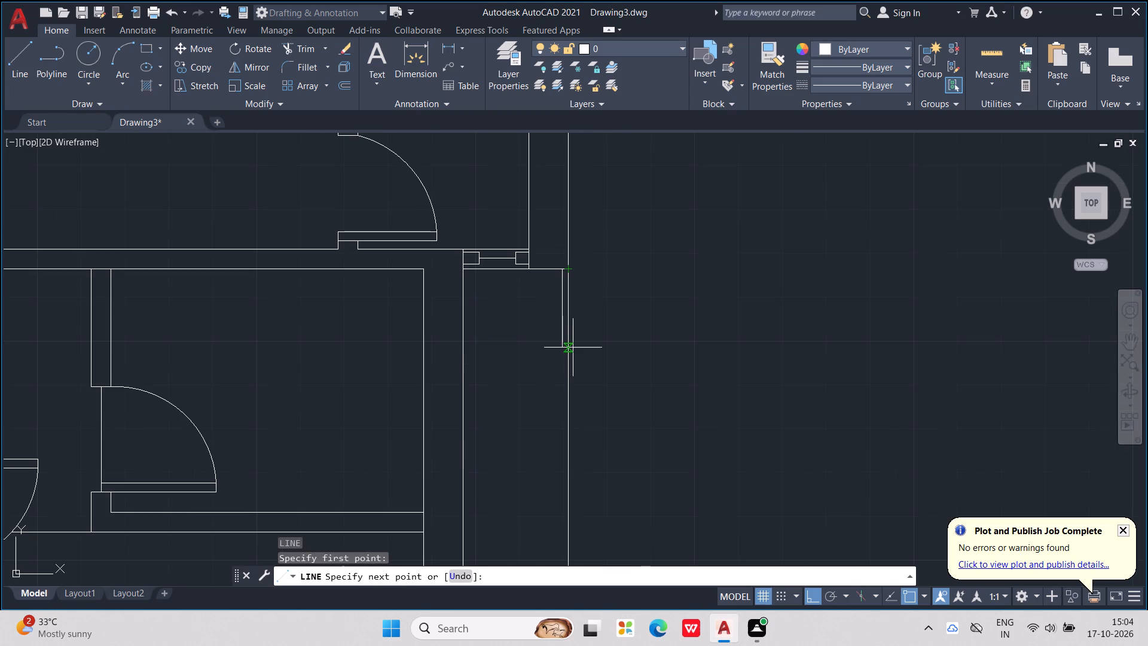
middle_click_drag(576, 462, 572, 362)
scroll(574, 356, "down", 2)
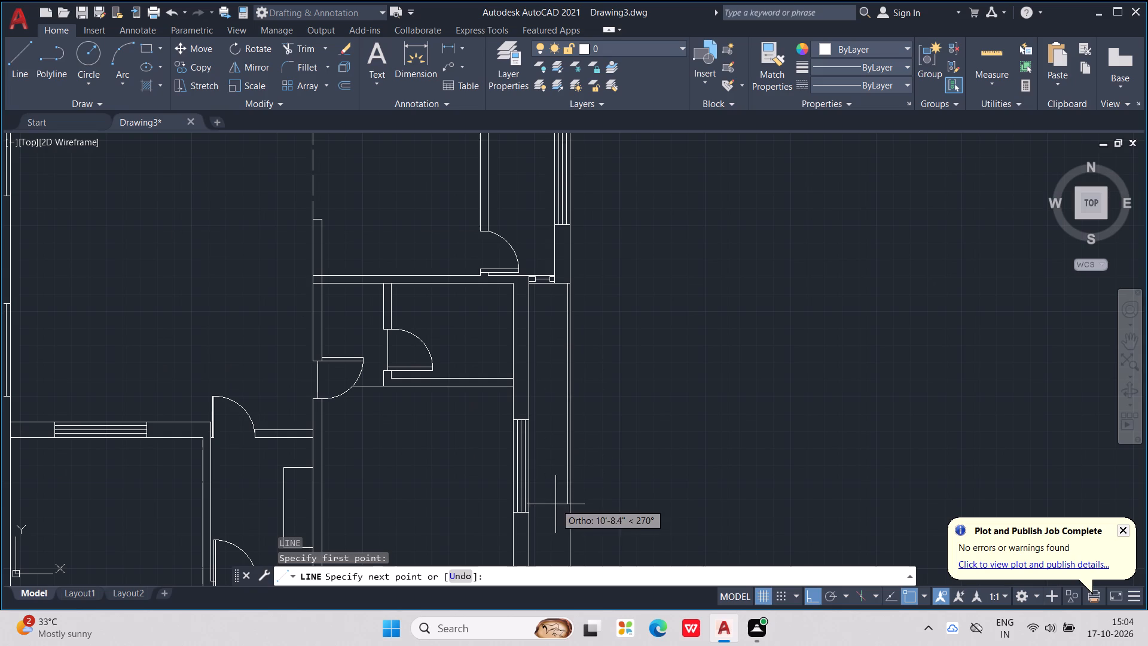
middle_click_drag(554, 513, 594, 144)
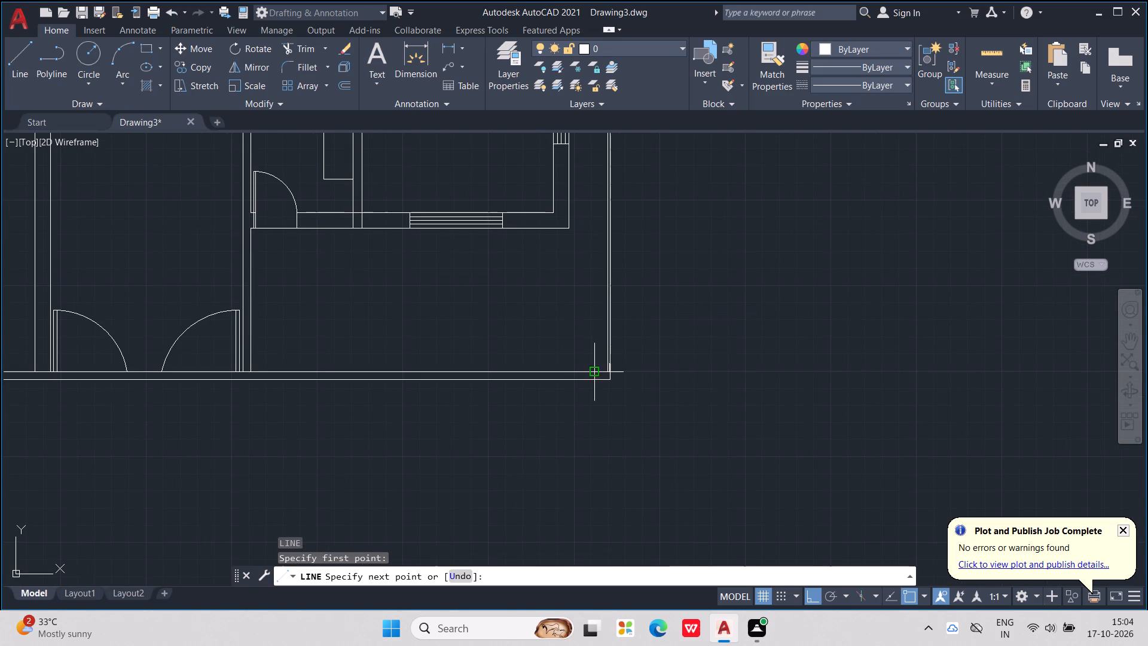
scroll(597, 373, "up", 5)
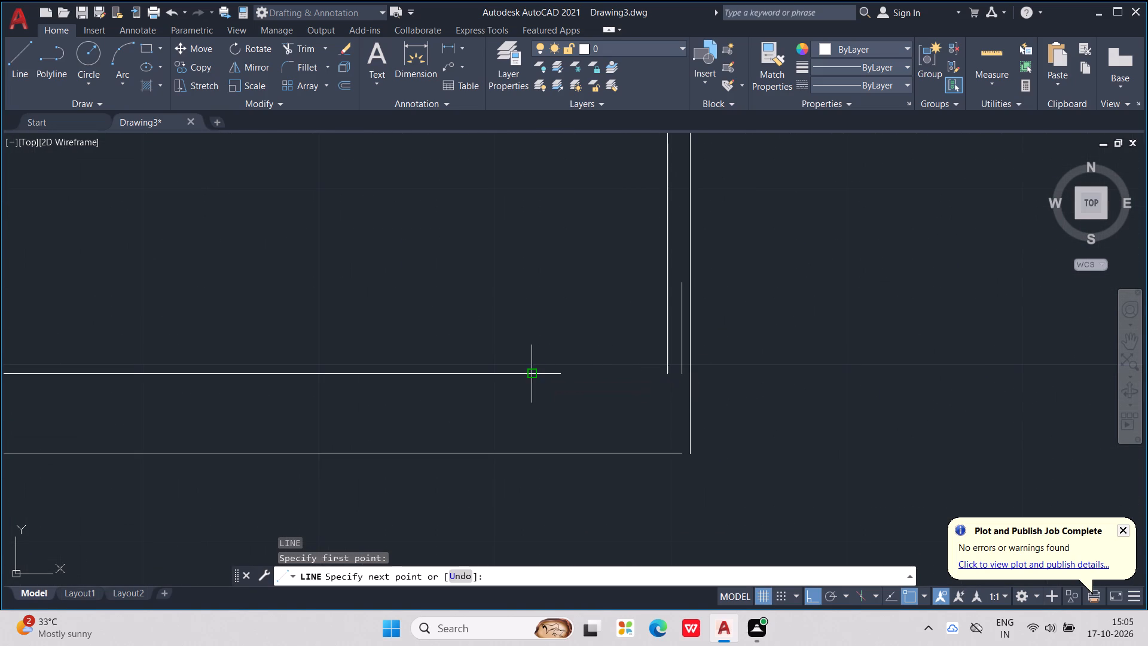
left_click(663, 373)
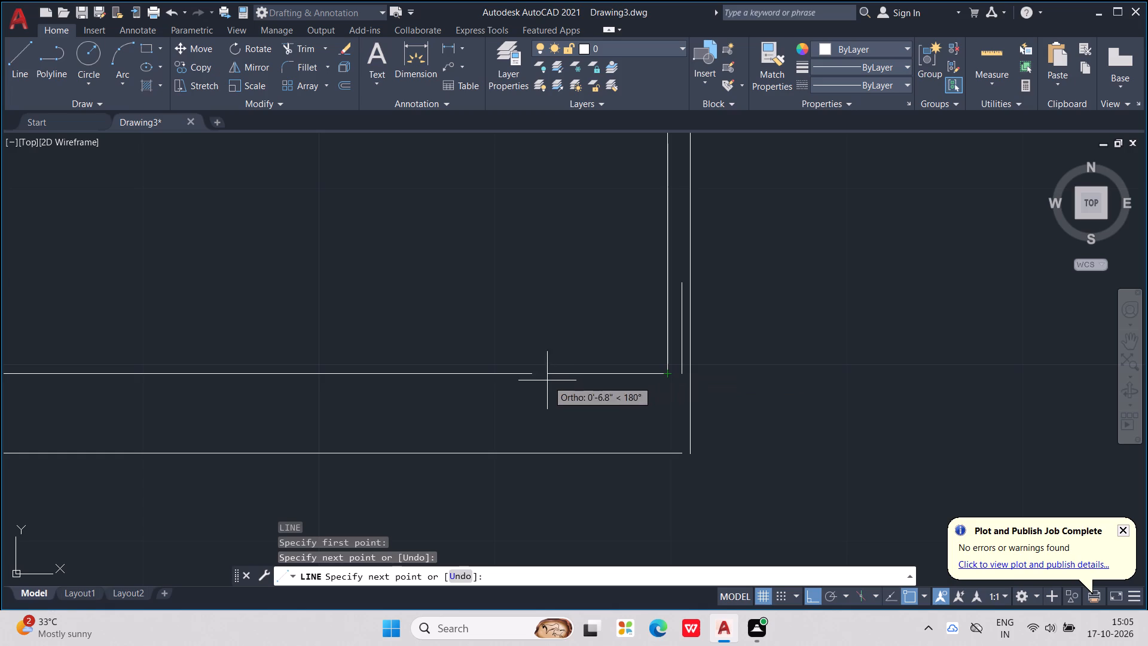
left_click(533, 374)
key("Escape")
key("Escape")
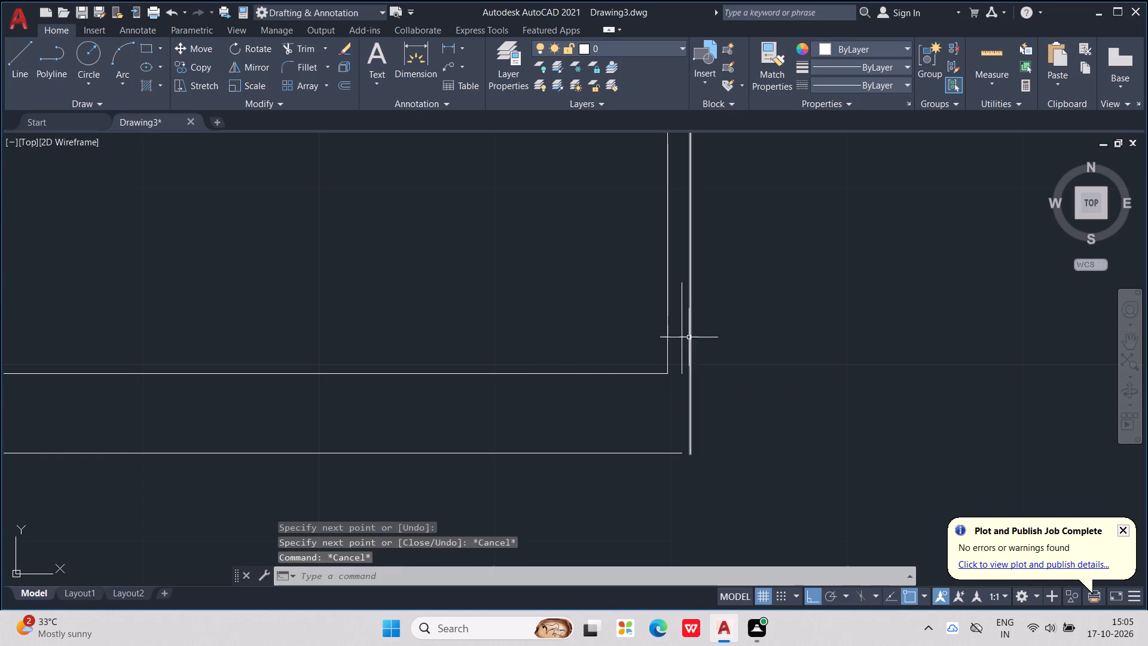
Delete the bottom piece of the short stray line between the right boundary wall's two lines at the lower corner.
left_click(681, 346)
key("Delete")
key("Delete")
key("Delete")
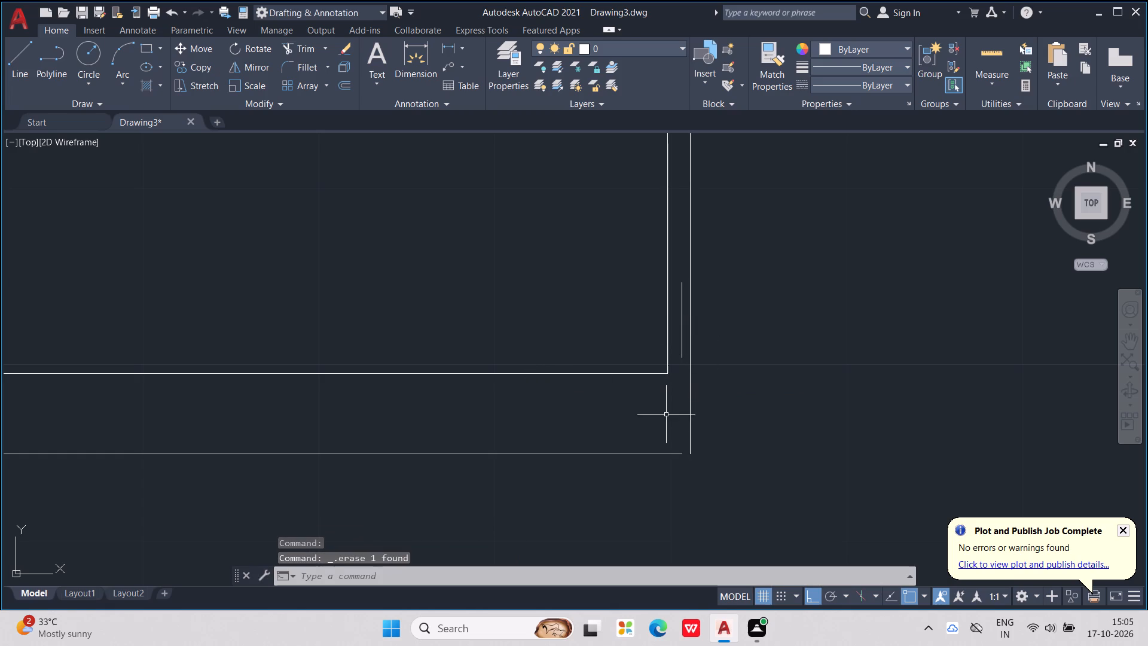
Extend the lower boundary wall's outer line to meet the right boundary wall's outer line.
key("Escape")
type("EX")
key("Return")
left_click(664, 461)
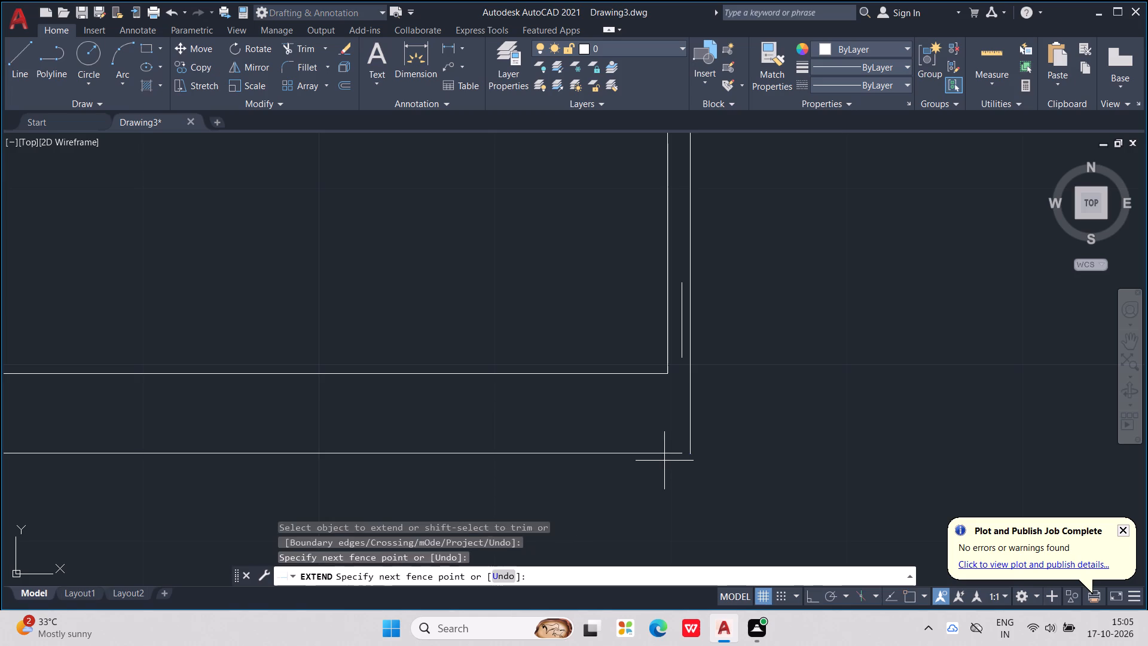
left_click(663, 437)
key("Escape")
key("Escape")
key("Escape")
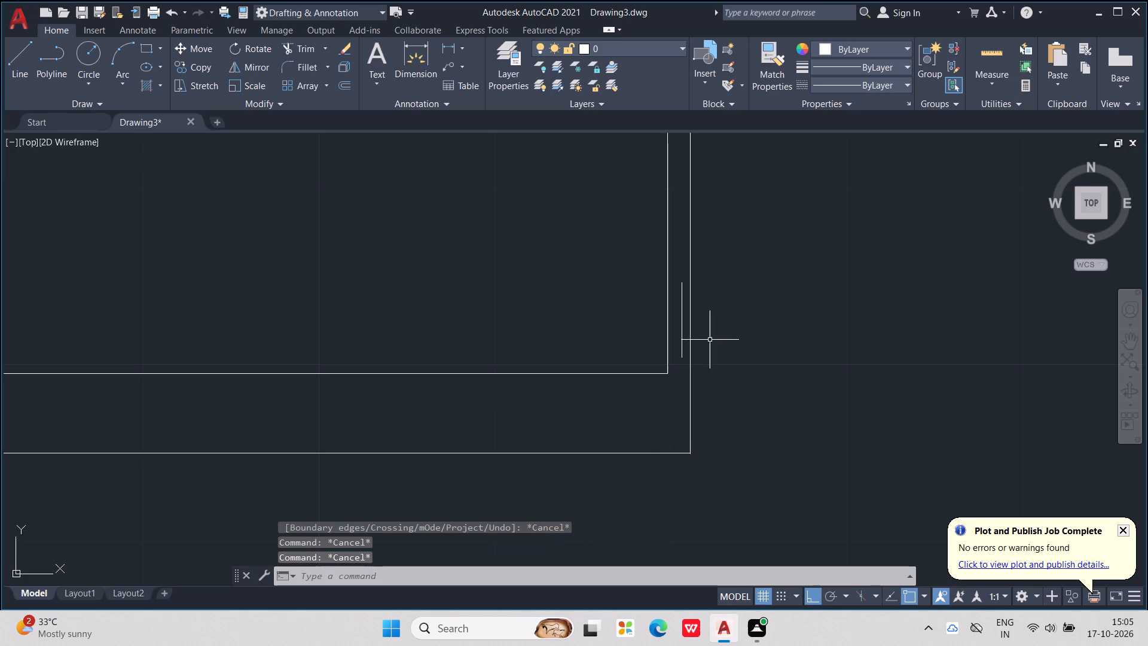
Delete the remaining piece of the short stray line inside the right boundary wall near the lower corner.
left_click(681, 326)
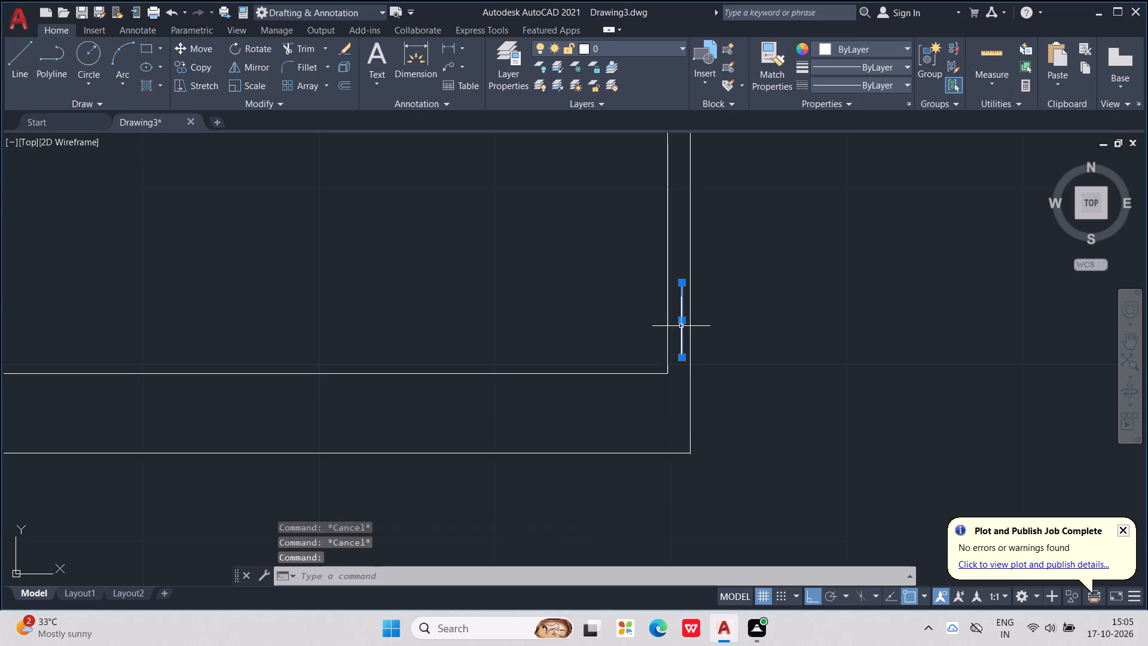
key("Delete")
Trim the horizontal line between the right boundary wall's two vertical lines where they meet the top of the projecting middle-right room.
scroll(681, 326, "down", 5)
middle_click_drag(709, 396, 700, 449)
scroll(697, 439, "down", 2)
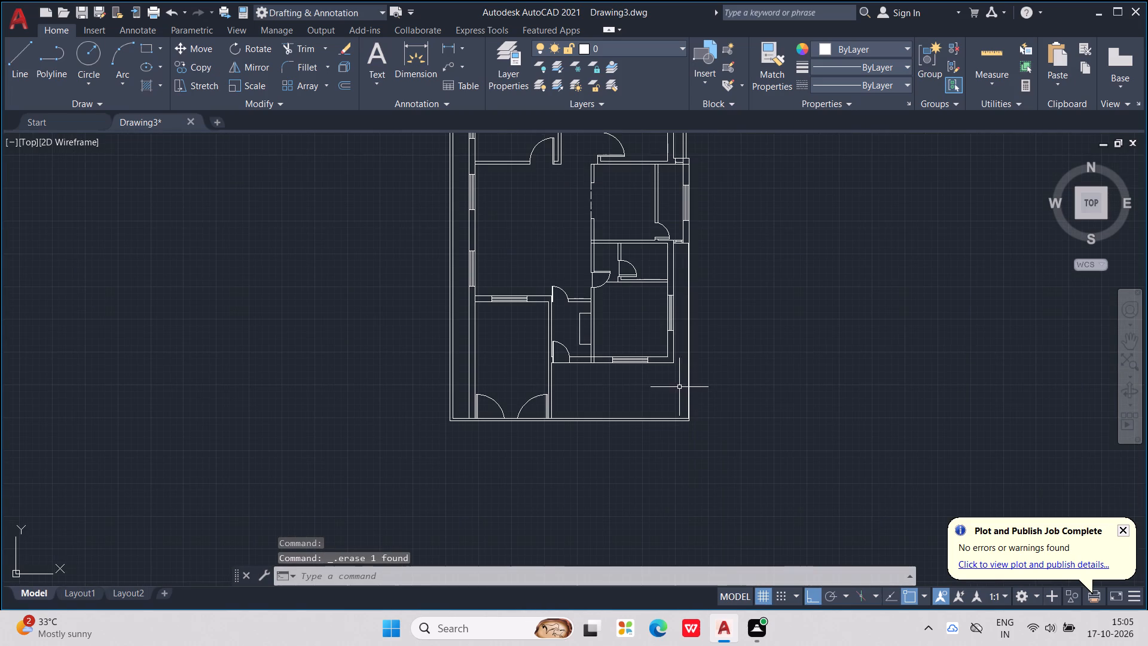
scroll(645, 364, "up", 2)
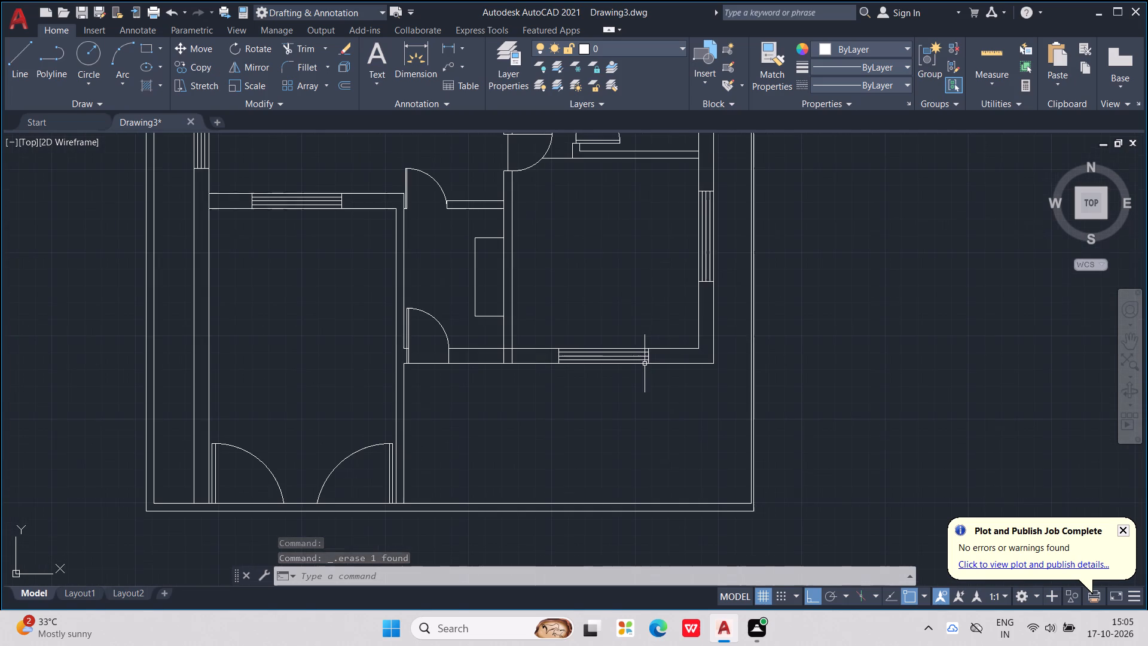
scroll(731, 464, "up", 1)
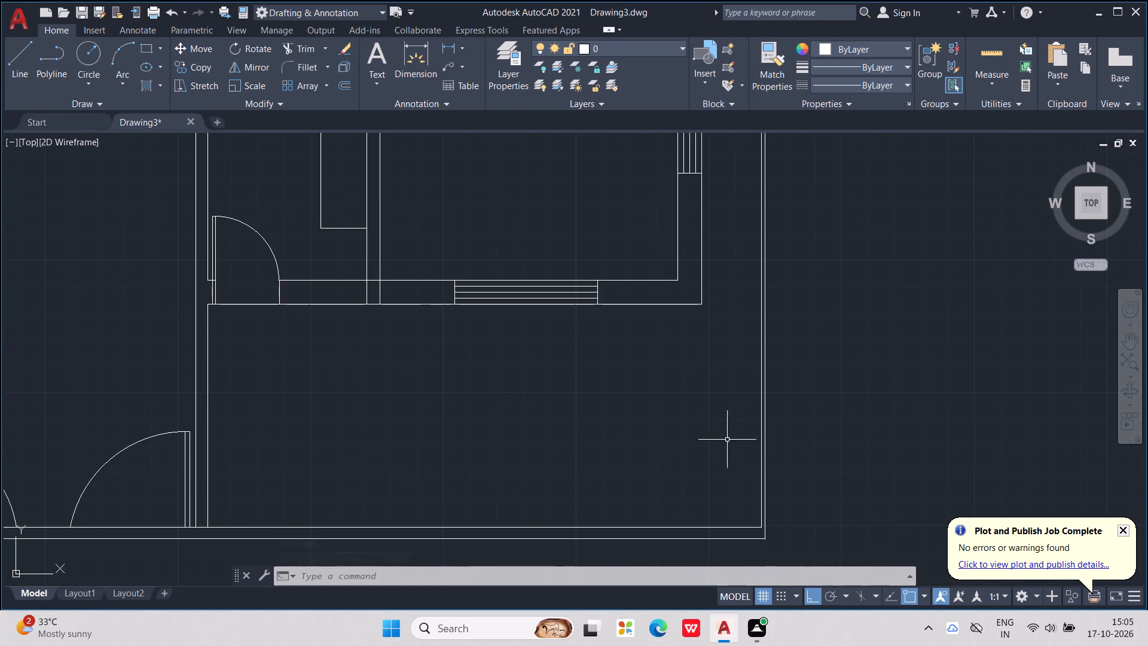
scroll(723, 434, "down", 3)
middle_click_drag(707, 414, 698, 512)
scroll(725, 366, "up", 1)
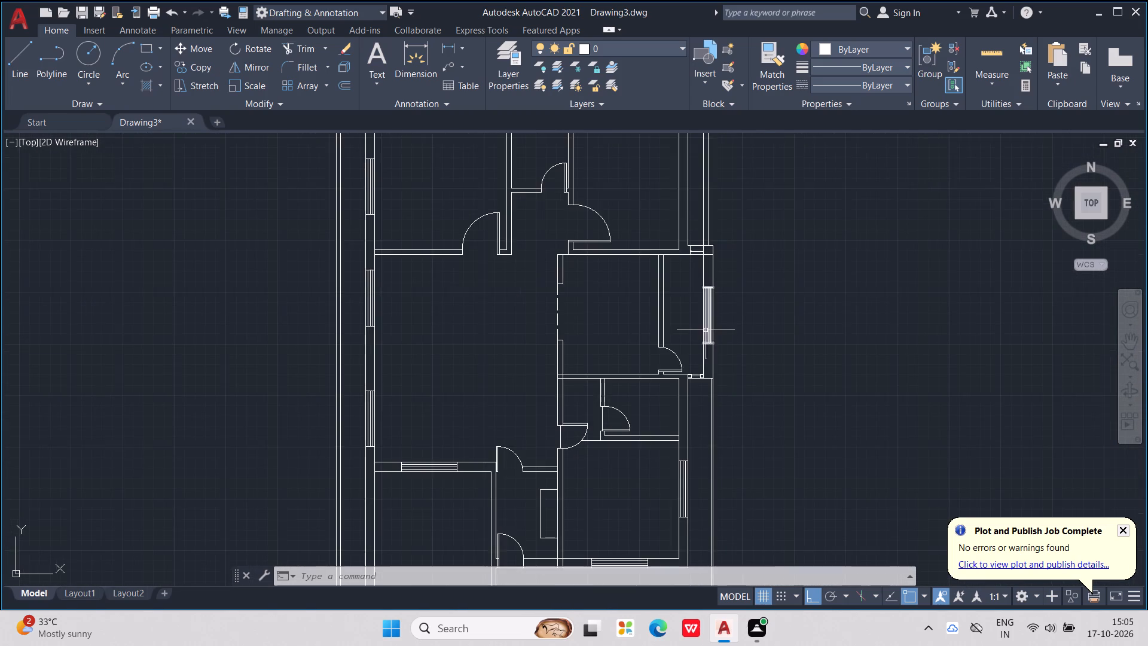
middle_click_drag(704, 328, 700, 526)
scroll(700, 480, "up", 2)
scroll(692, 421, "up", 2)
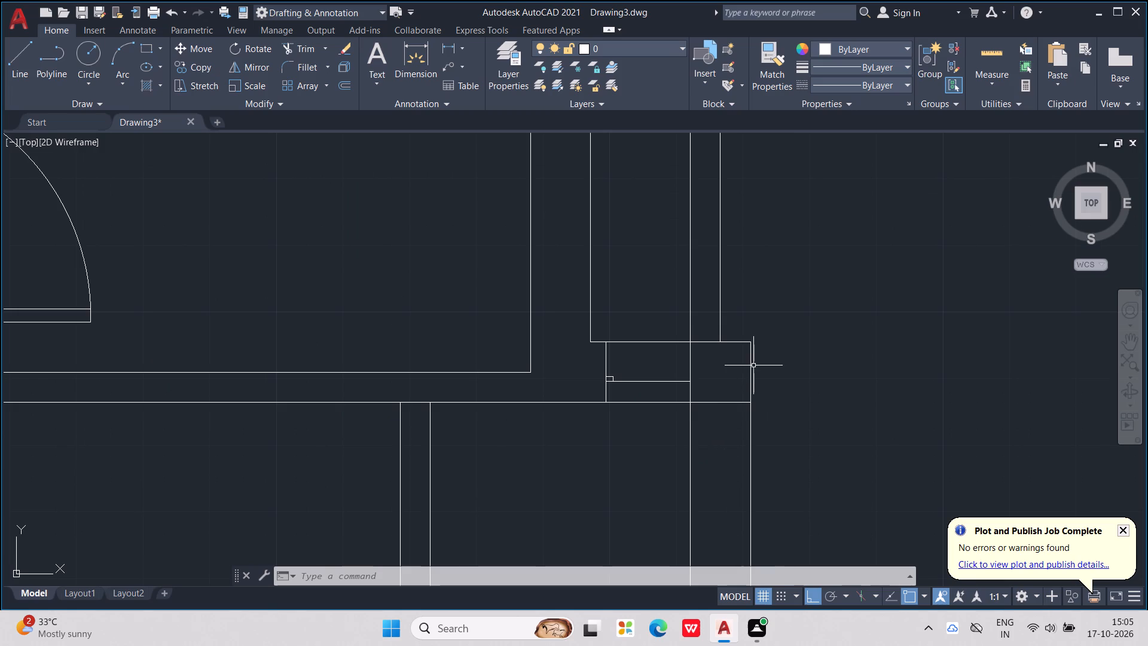
scroll(719, 366, "up", 1)
key("Escape")
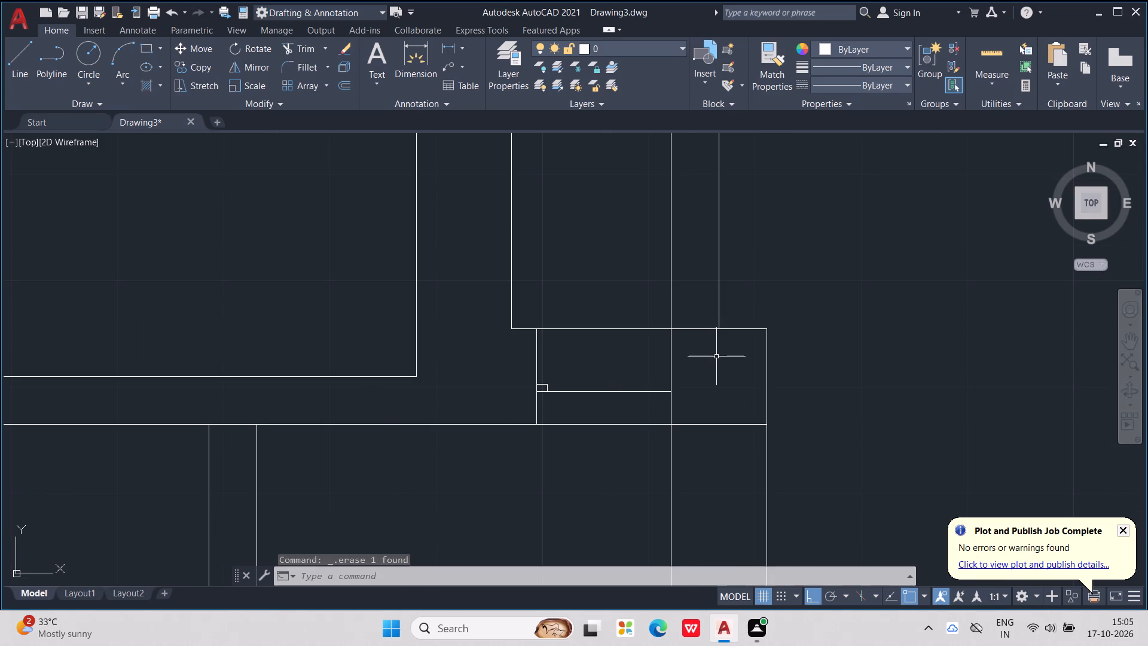
type("TR")
key("Return")
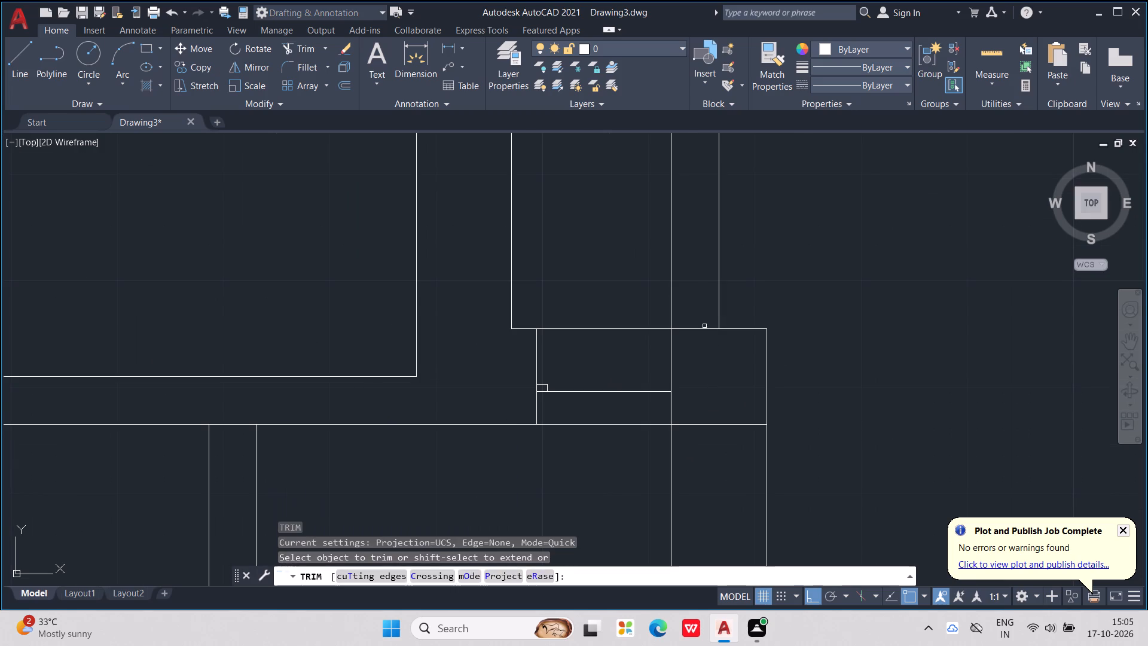
left_click_drag(702, 321, 706, 342)
scroll(713, 343, "down", 5)
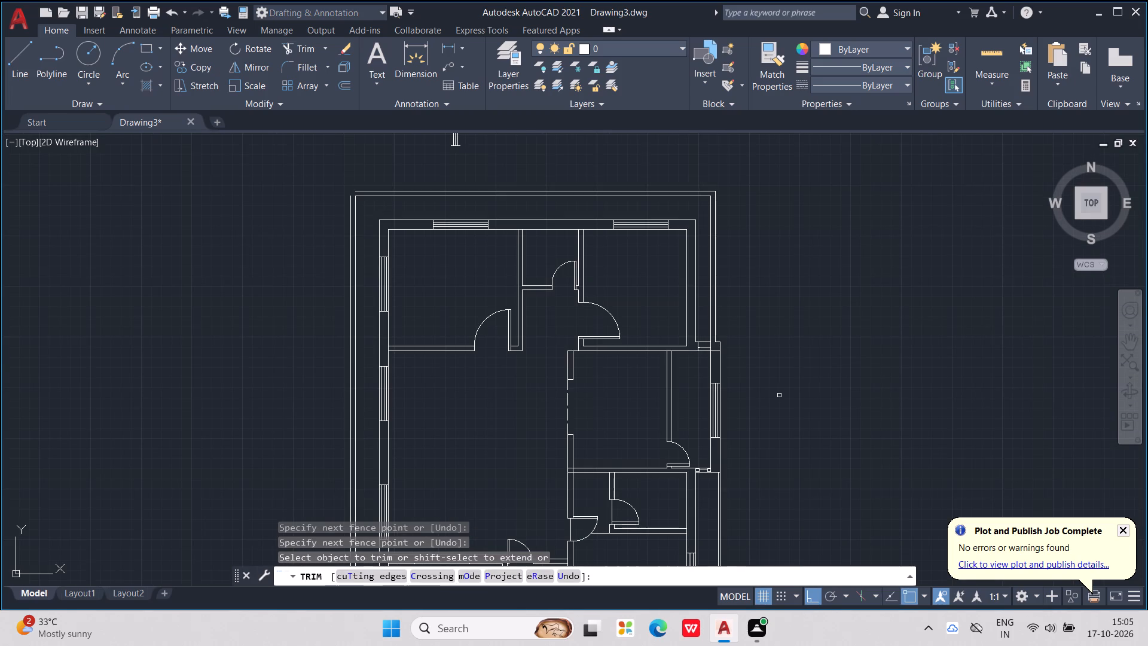
Undo the last trim at the top of the projecting middle-right room.
scroll(741, 361, "up", 1)
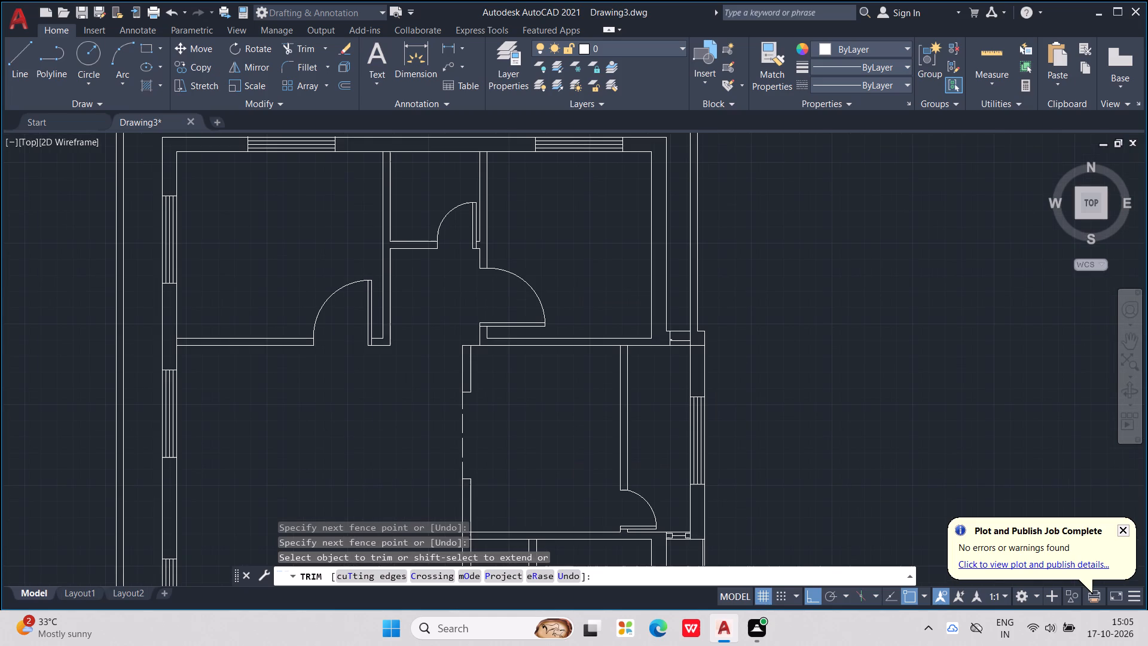
middle_click_drag(728, 304, 753, 351)
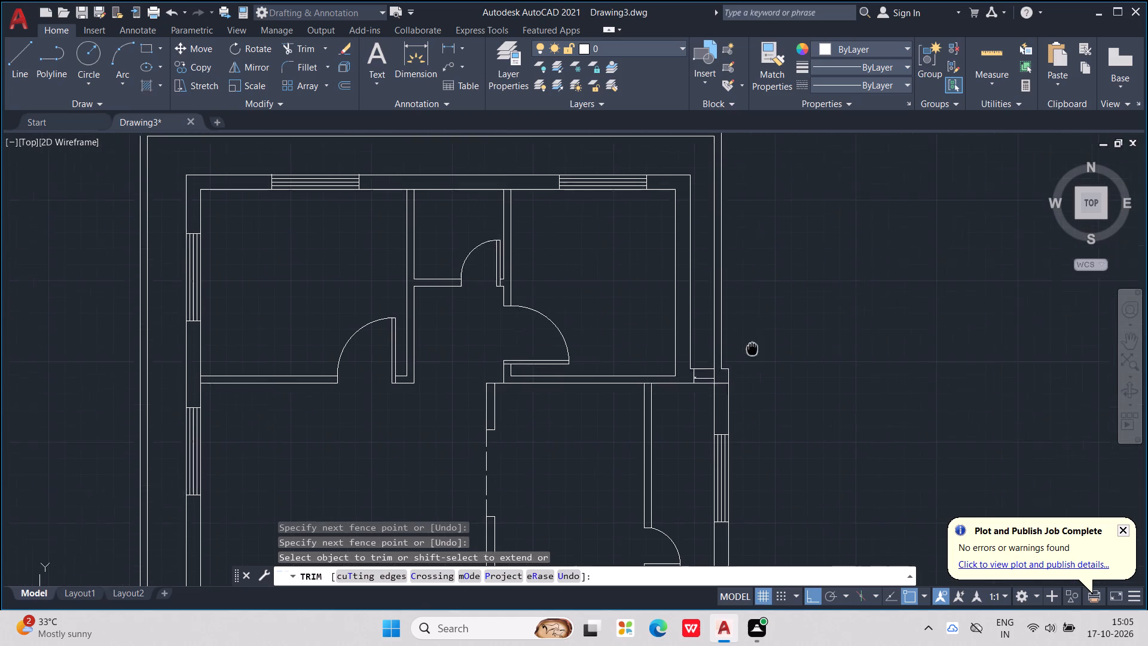
middle_click_drag(753, 351, 727, 455)
scroll(725, 433, "down", 2)
scroll(725, 428, "up", 1)
key("Escape")
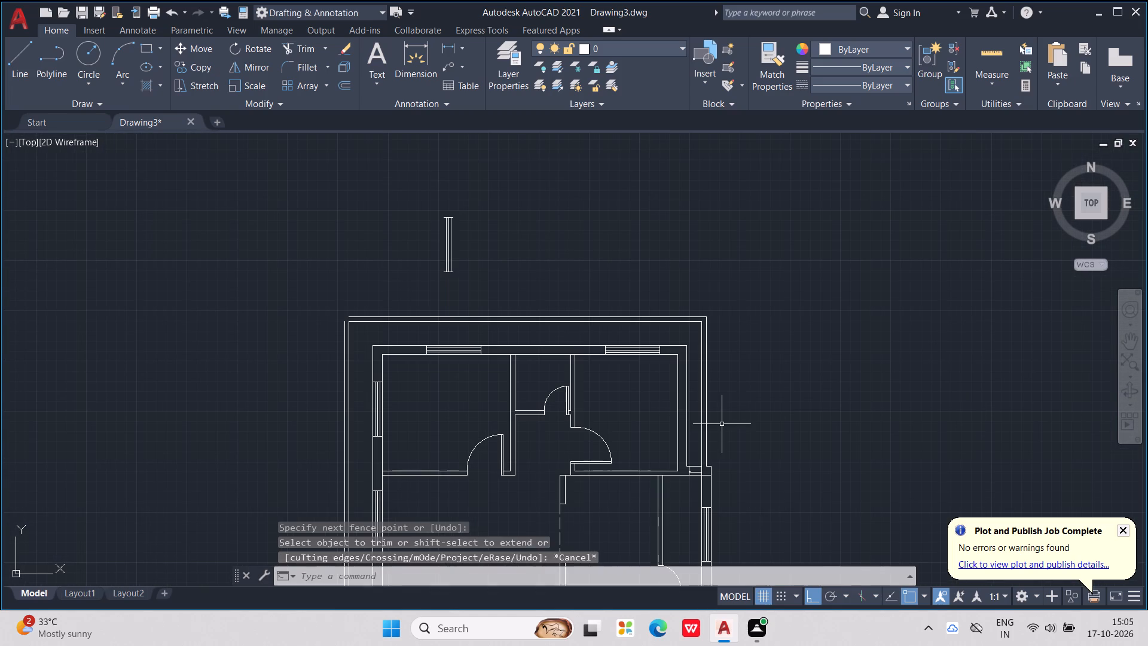
key("Escape")
left_click_drag(721, 413, 707, 419)
key("ctrl+z")
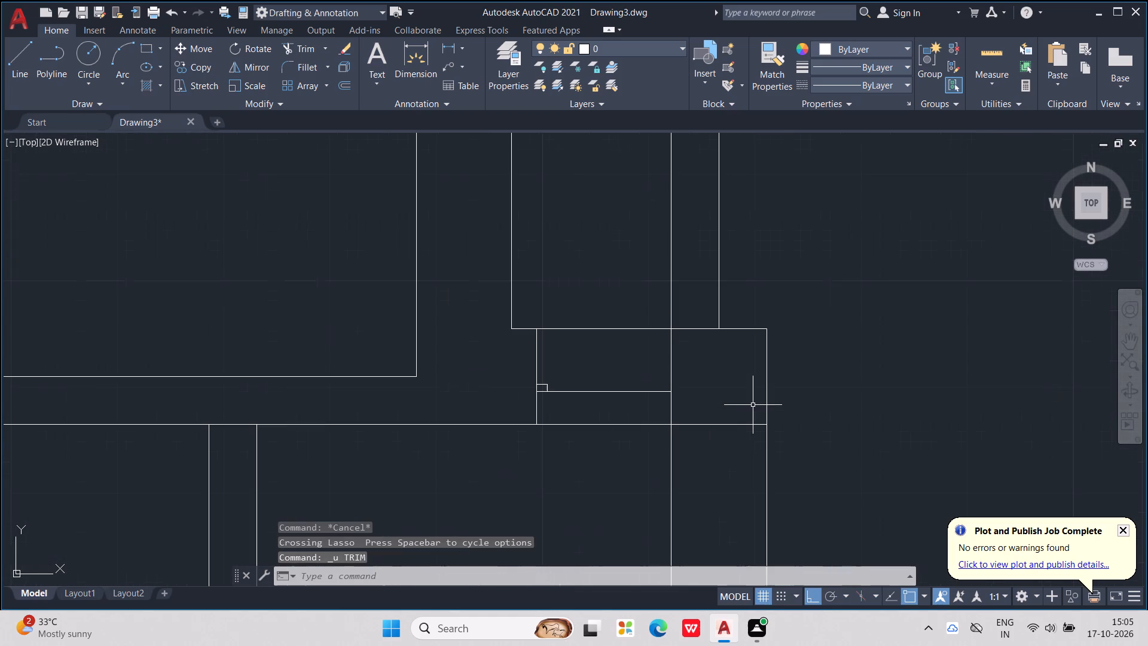
Delete the right boundary wall's two vertical lines above the projecting middle-right room, including the short leftover inner piece at the top corner.
scroll(775, 371, "down", 3)
middle_click_drag(778, 371, 731, 511)
scroll(781, 375, "down", 1)
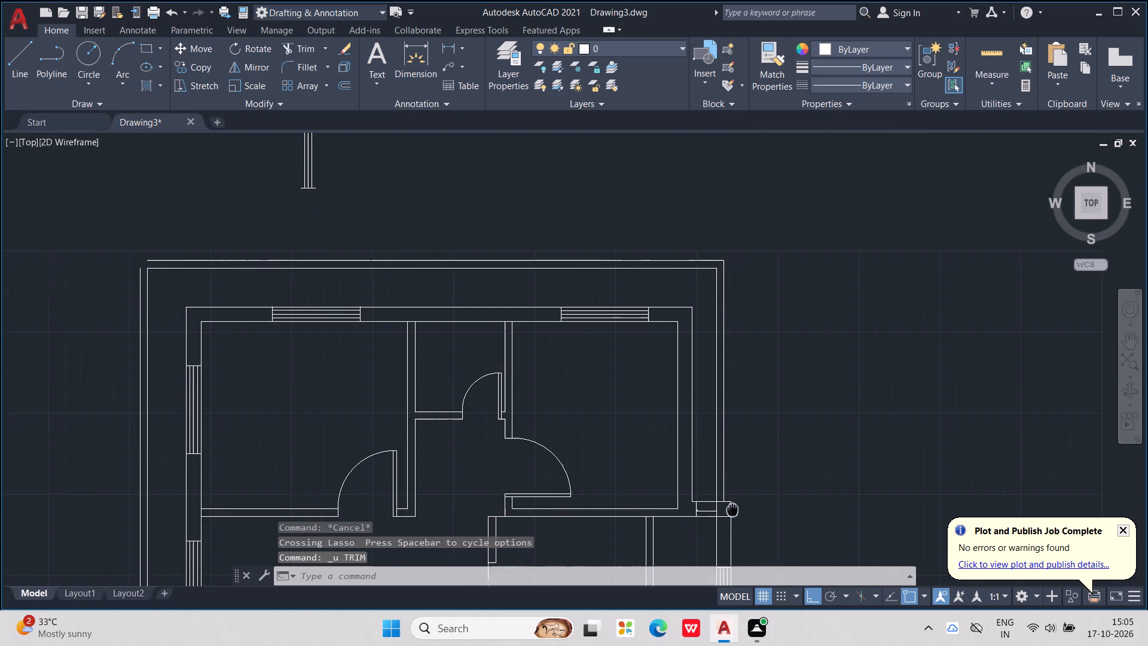
middle_click_drag(731, 511, 730, 512)
left_click_drag(761, 415, 711, 454)
left_click(710, 453)
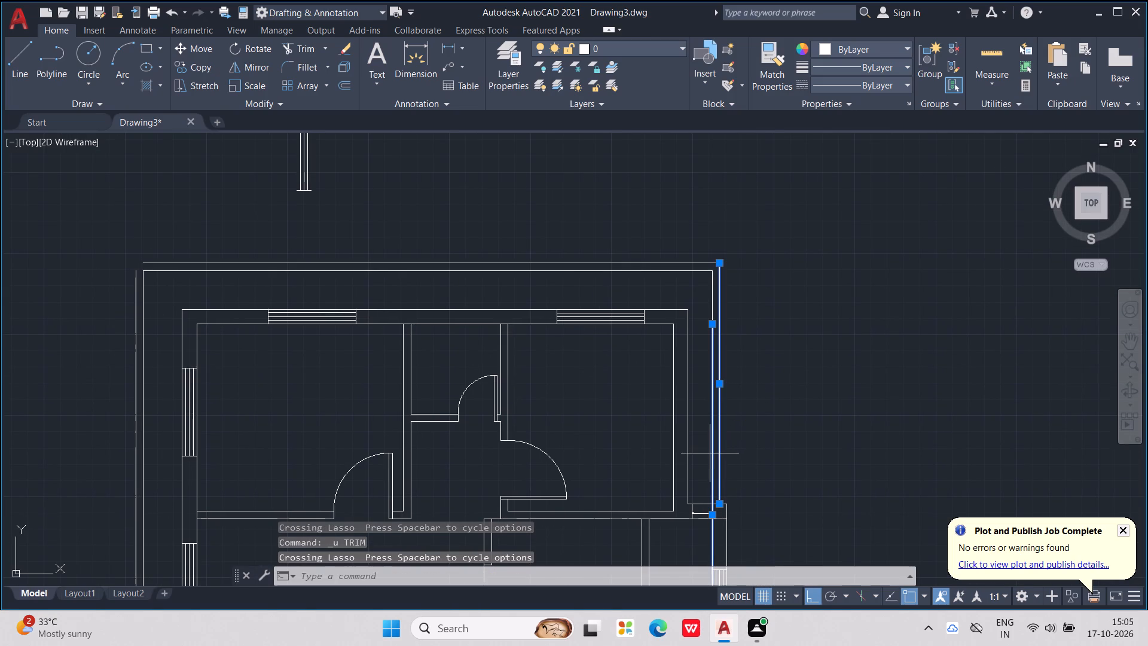
key("Delete")
middle_click_drag(738, 432, 731, 432)
key("Escape")
key("Escape")
left_click(707, 300)
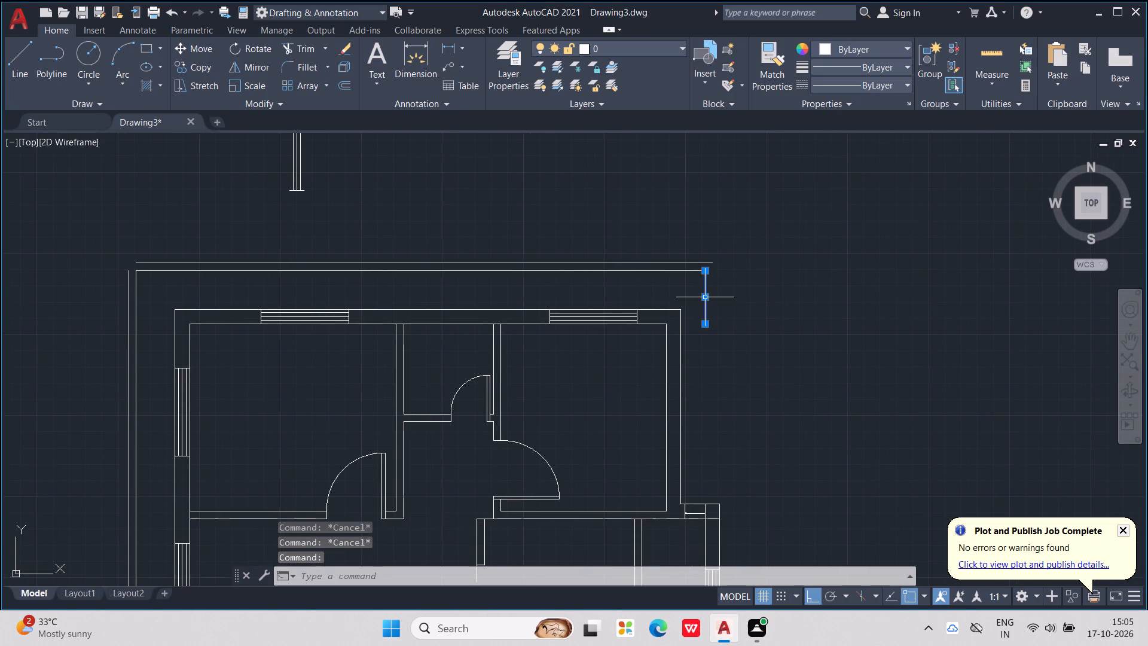
key("Delete")
key("Escape")
key("Escape")
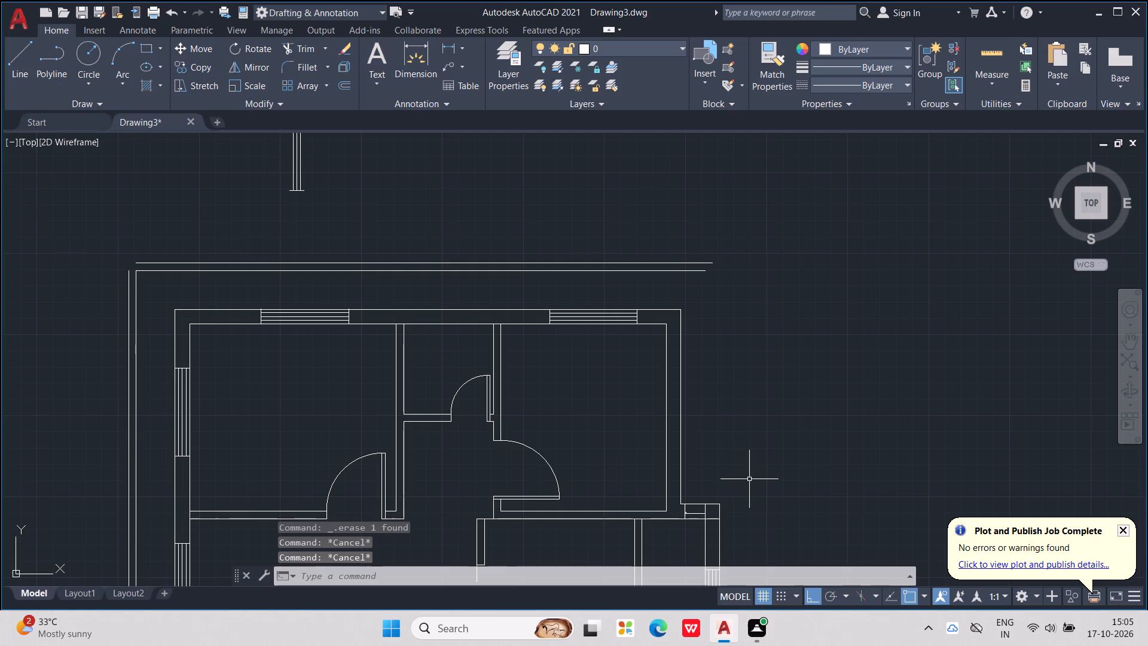
Draw a vertical line from the projecting middle-right room's upper outer corner up to the level of the top boundary wall's outer line.
key("l")
key("Return")
scroll(721, 507, "up", 1)
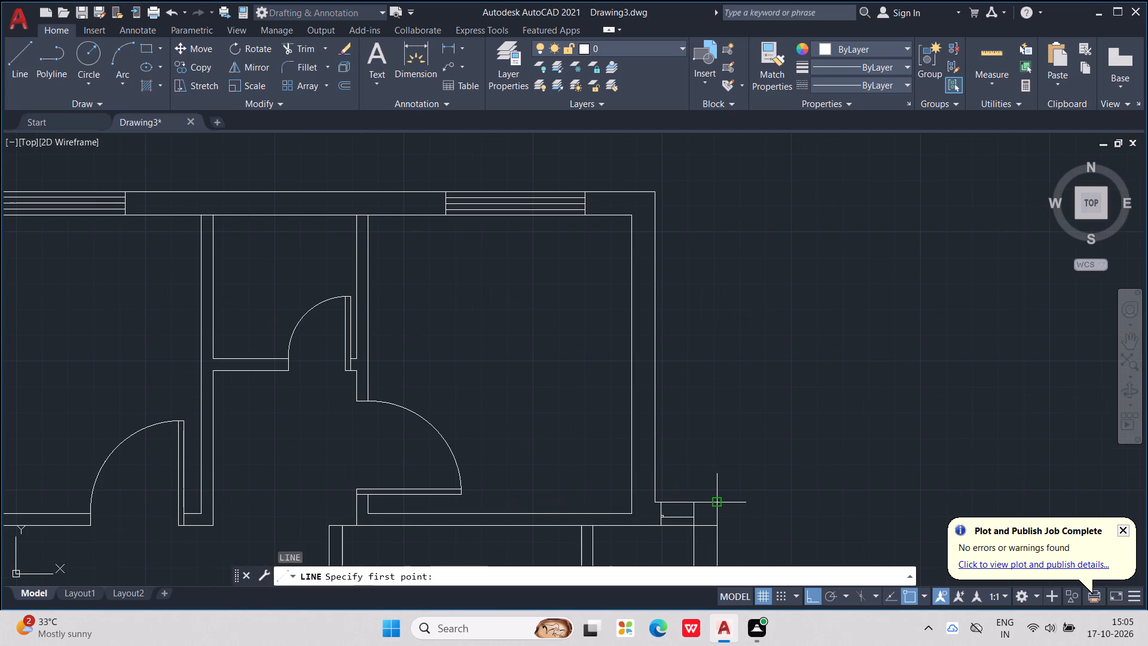
left_click(719, 505)
scroll(715, 282, "down", 2)
middle_click_drag(715, 282, 688, 419)
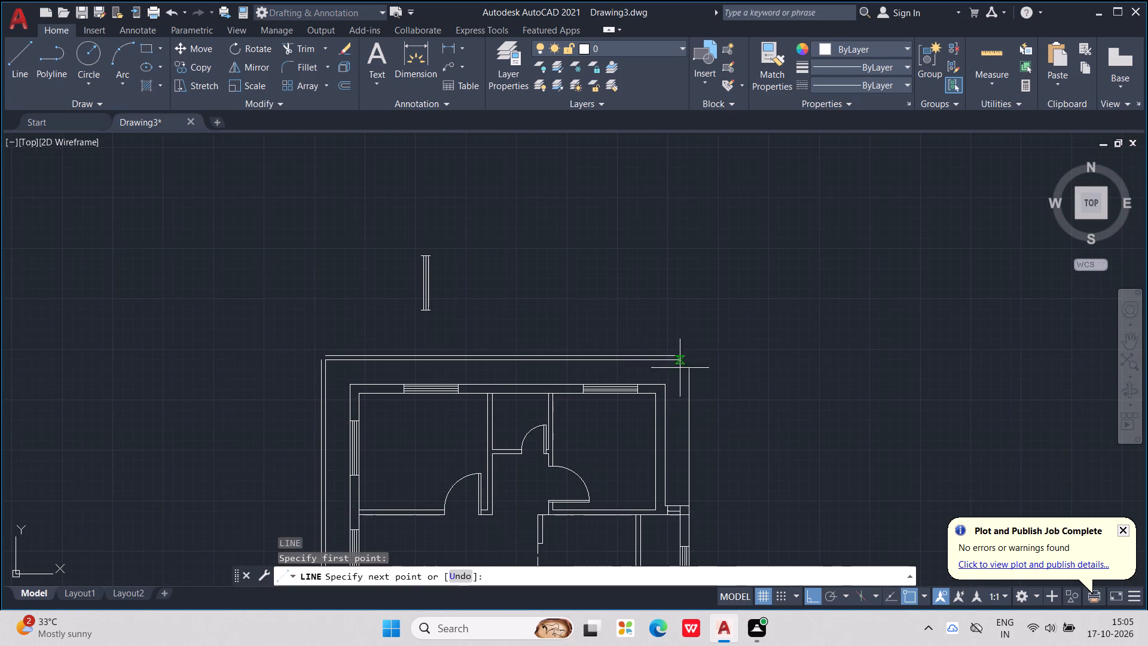
scroll(684, 348, "up", 2)
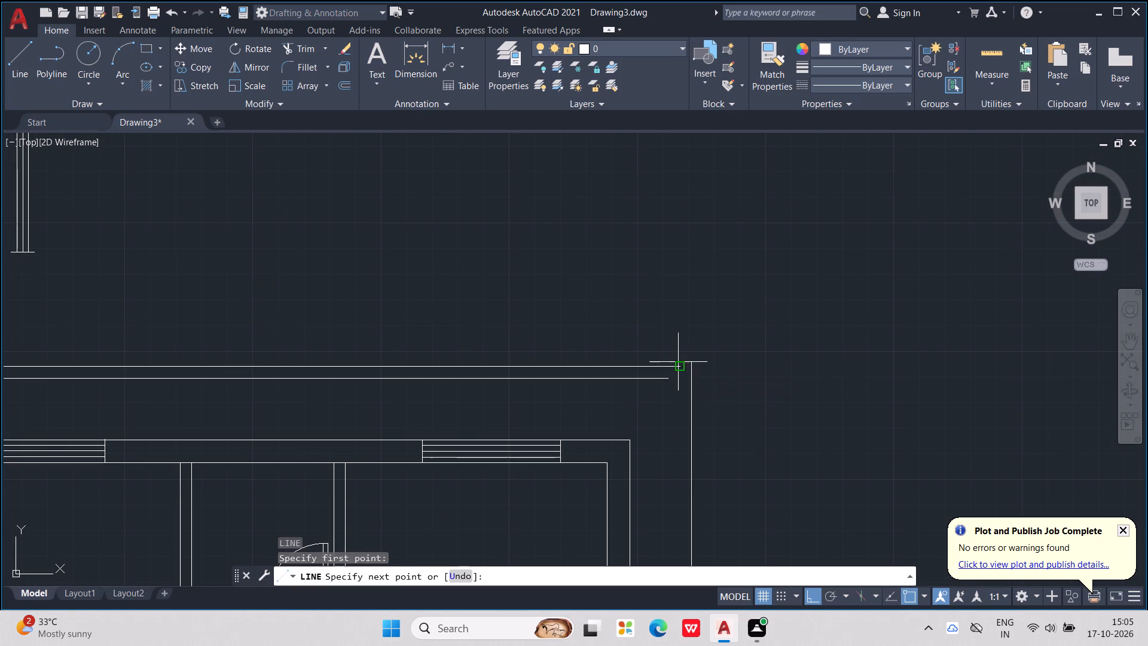
left_click(686, 365)
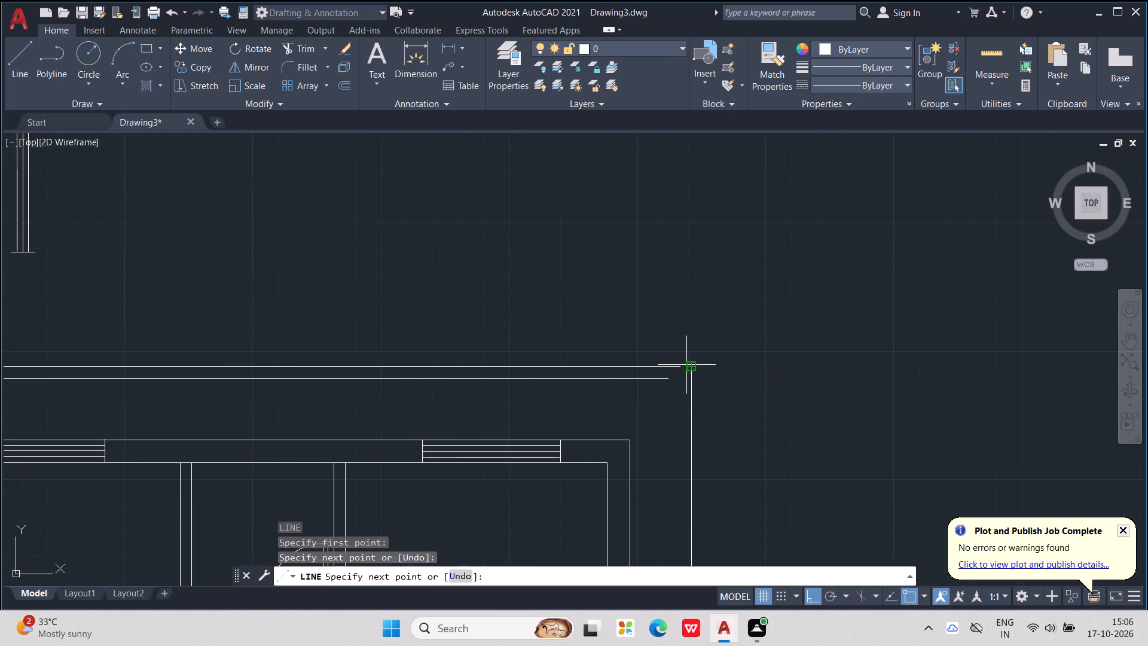
key("Escape")
key("Escape")
key("Escape")
key("Escape")
key("Escape")
key("Escape")
Offset the new right boundary line 4.5" inward, toward the house.
type("OFF")
key("Return")
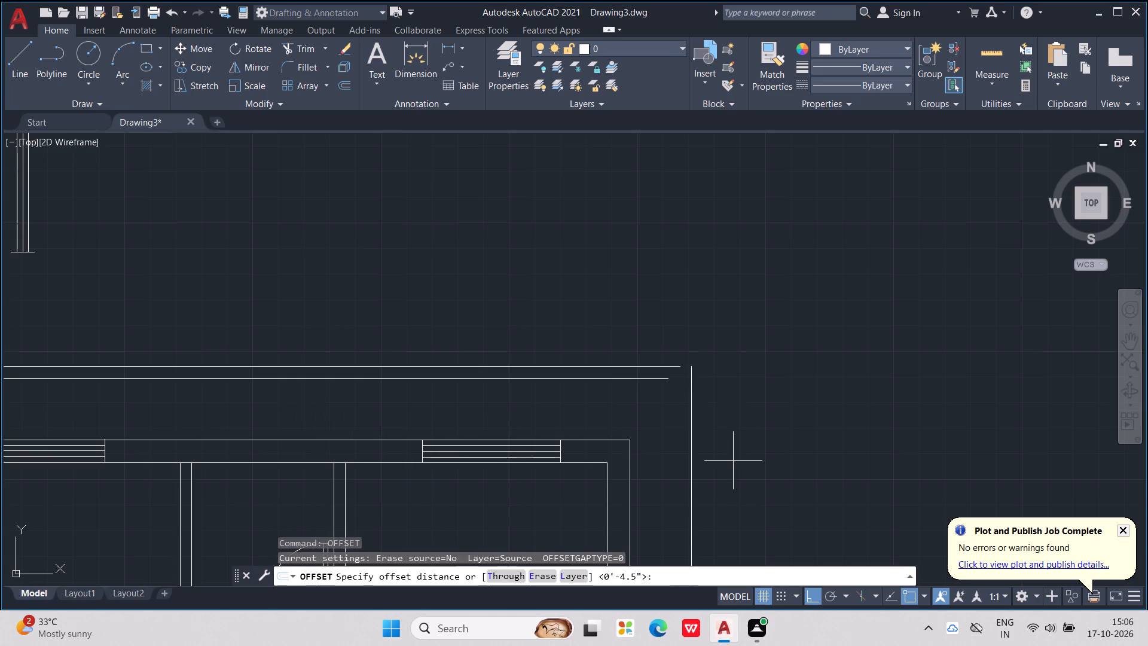
key("4")
type(".5\"")
key("Return")
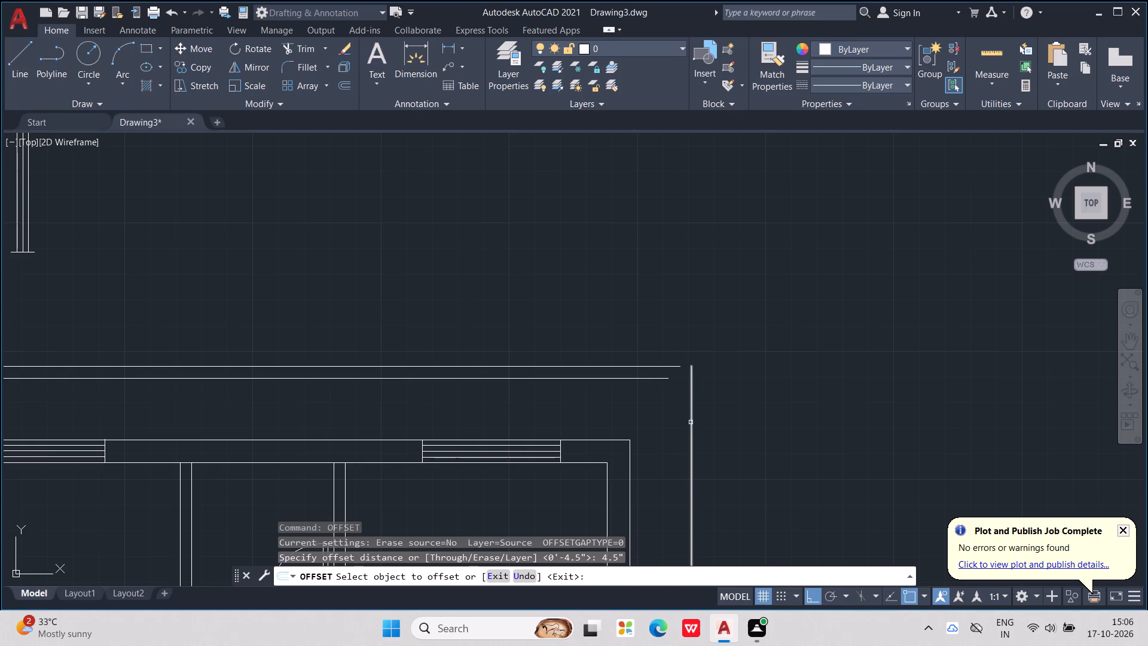
left_click(691, 422)
left_click(667, 428)
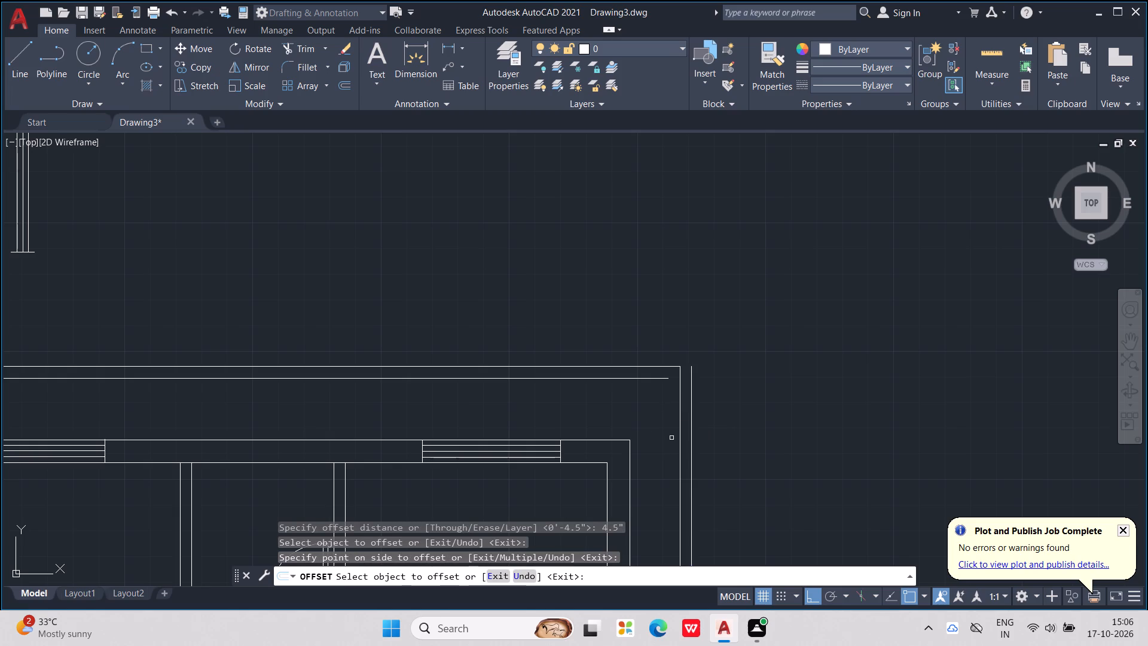
key("Escape")
key("Escape")
key("Escape")
key("Escape")
key("Escape")
key("Escape")
Extend the top boundary wall's outer and inner lines to meet the new right boundary wall's outer and inner lines.
type("EX")
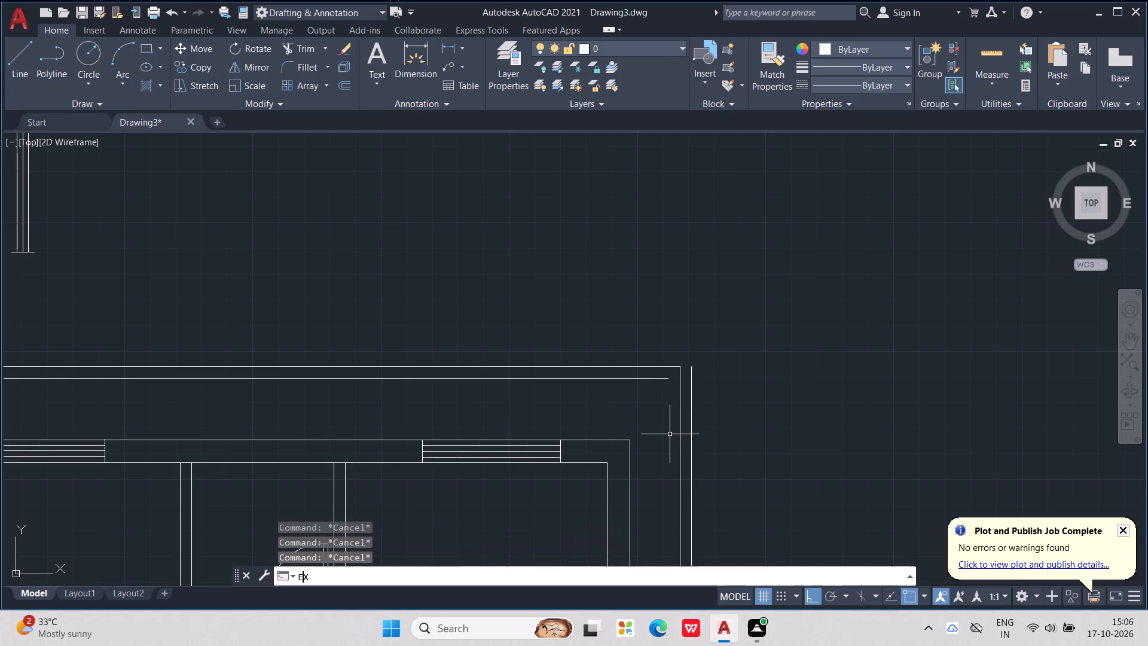
key("Return")
left_click_drag(637, 345, 655, 412)
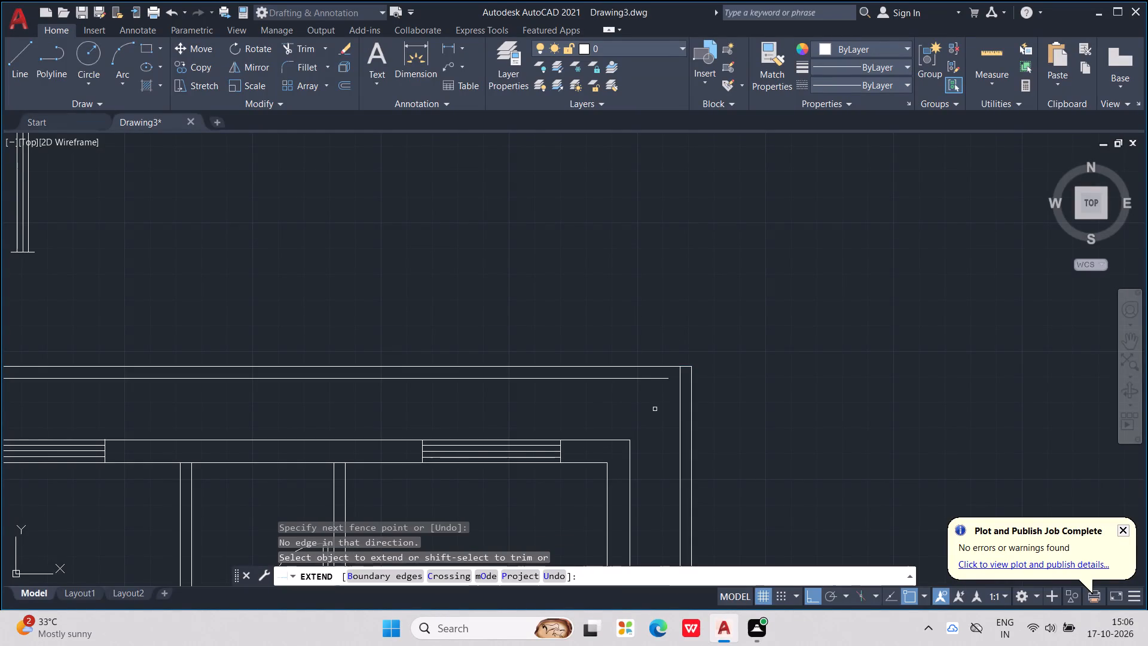
left_click(652, 379)
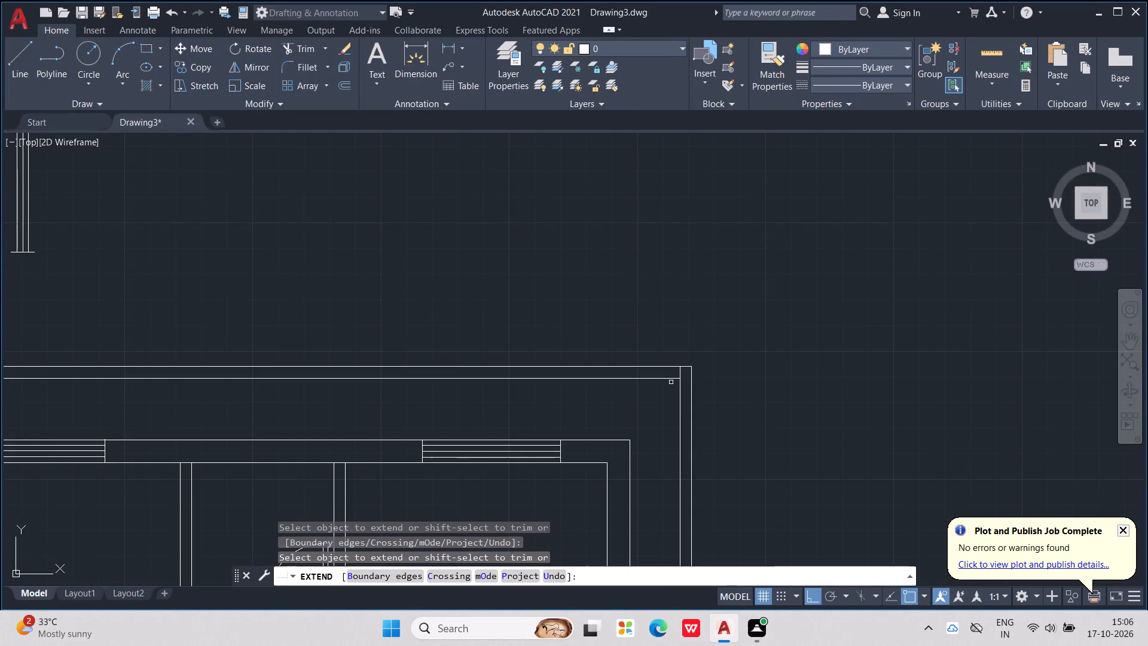
left_click(671, 376)
key("Escape")
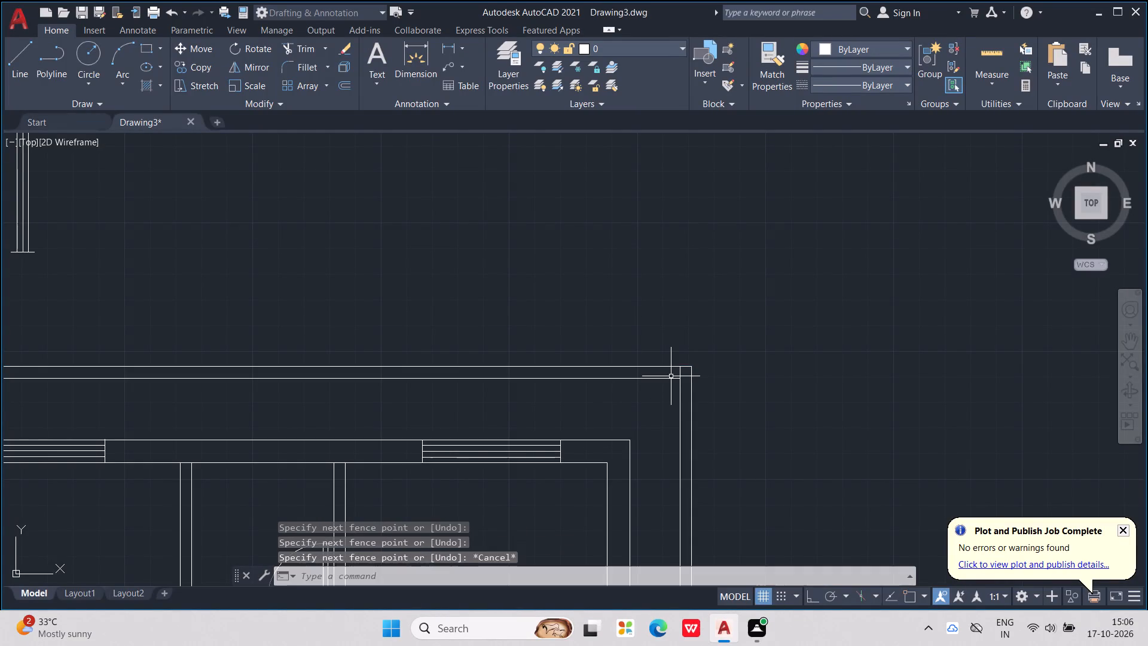
key("Escape")
key("Escape")
key("Escape")
key("Escape")
Trim the right boundary wall's inner line where it crosses between the top boundary wall's two lines at the corner.
type("TR")
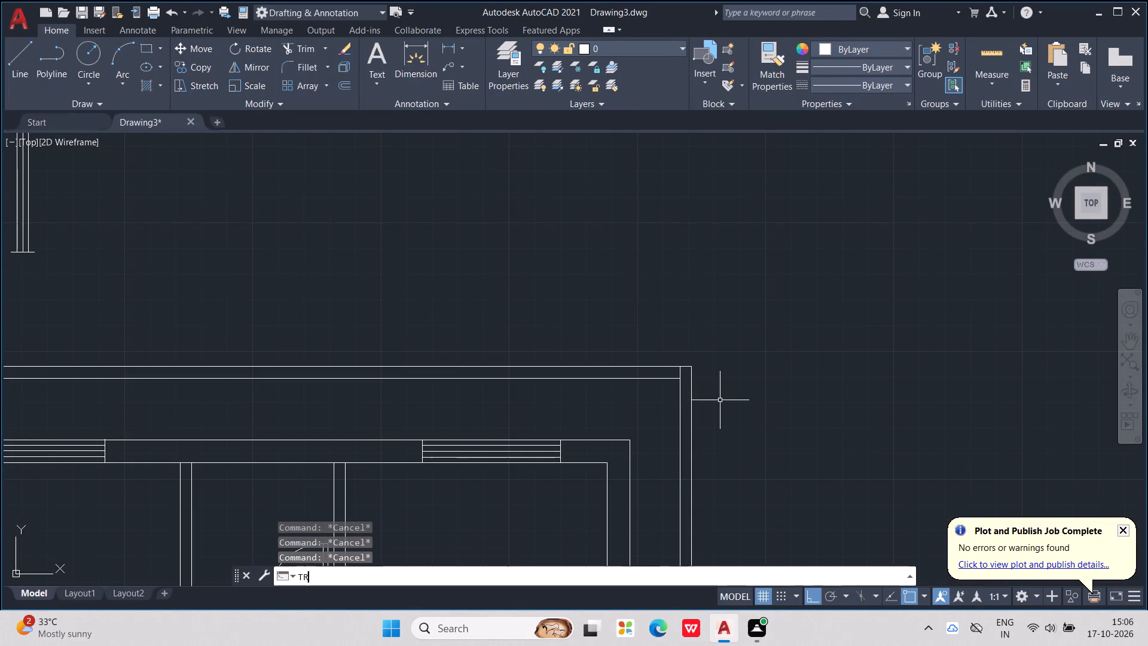
key("Return")
scroll(668, 385, "up", 4)
left_click_drag(684, 351, 760, 335)
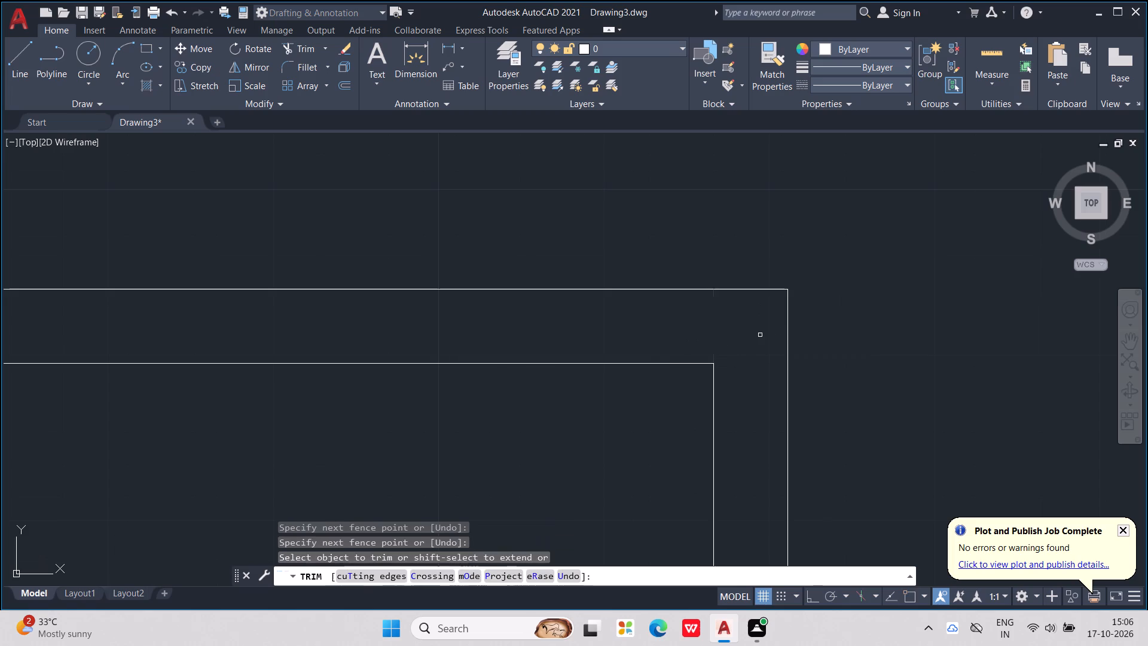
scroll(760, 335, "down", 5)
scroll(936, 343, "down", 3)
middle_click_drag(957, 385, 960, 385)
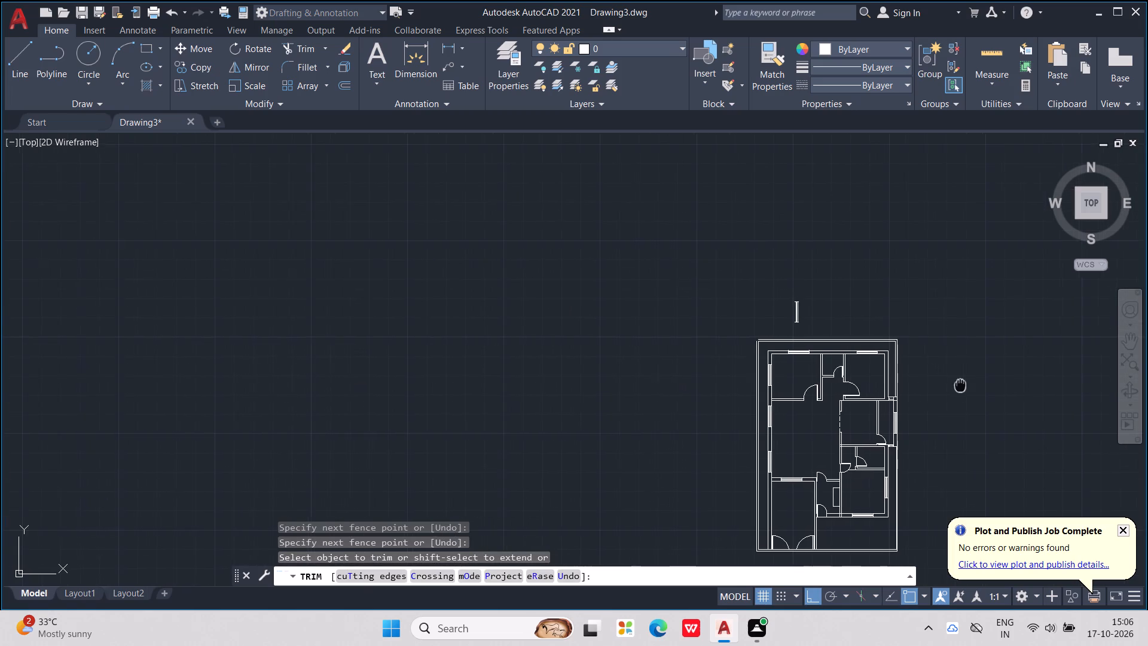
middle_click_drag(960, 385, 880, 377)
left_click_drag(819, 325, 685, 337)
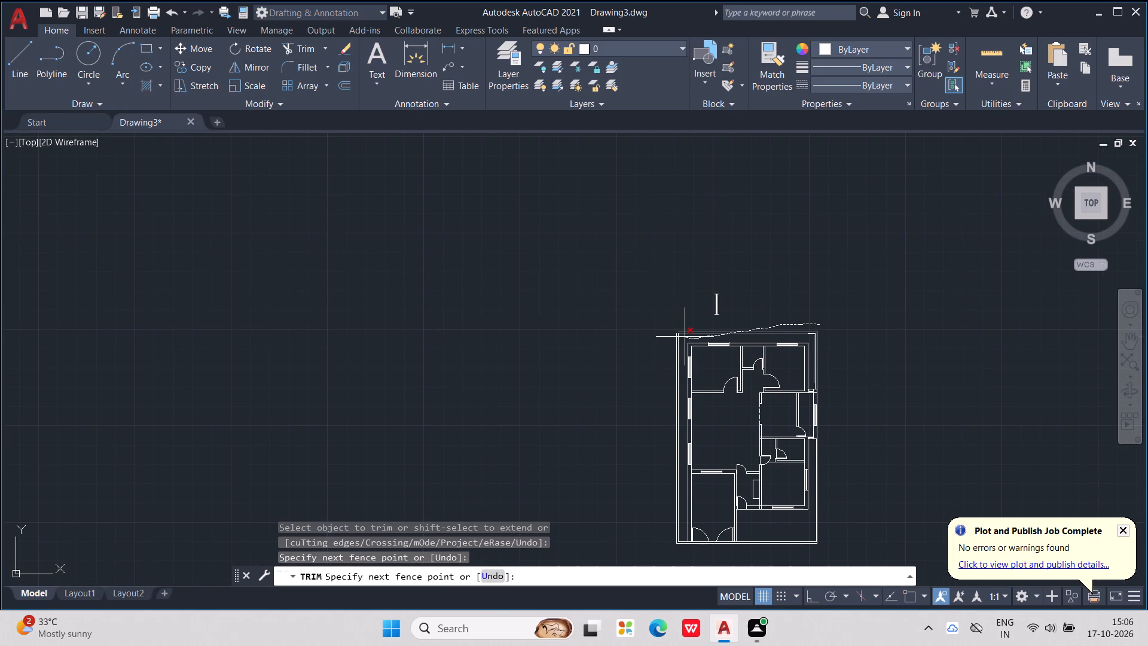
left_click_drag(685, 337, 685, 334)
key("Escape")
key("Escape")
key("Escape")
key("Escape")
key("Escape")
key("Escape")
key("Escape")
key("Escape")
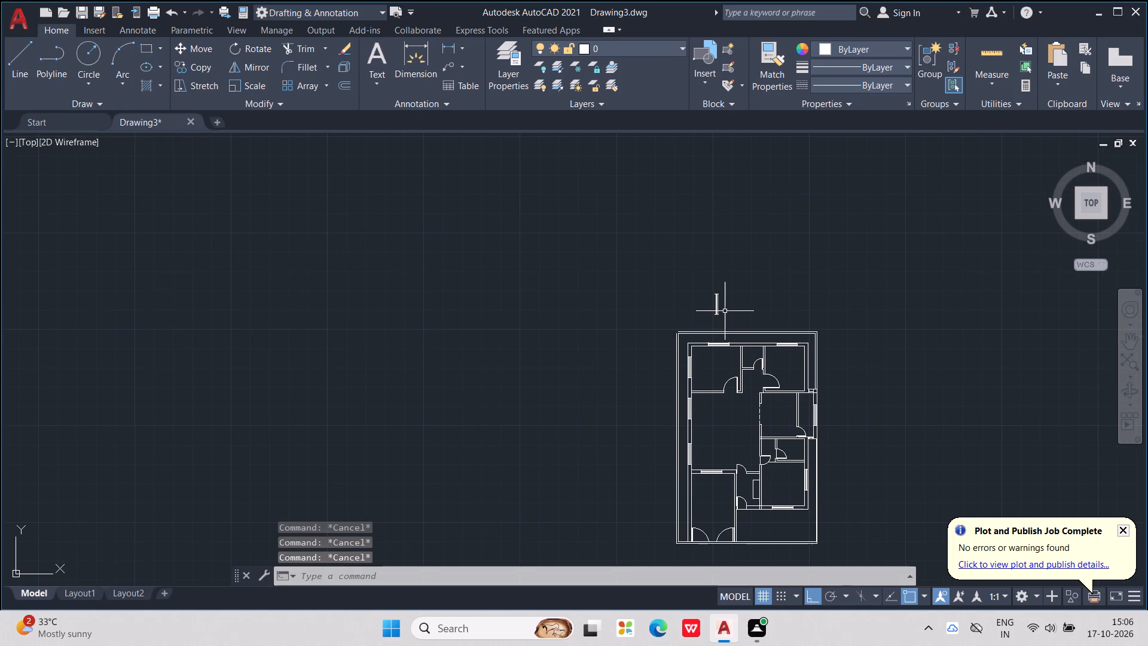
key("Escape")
Set the X scale of the spare window block above the floor plan to 0.5.
left_click(717, 300)
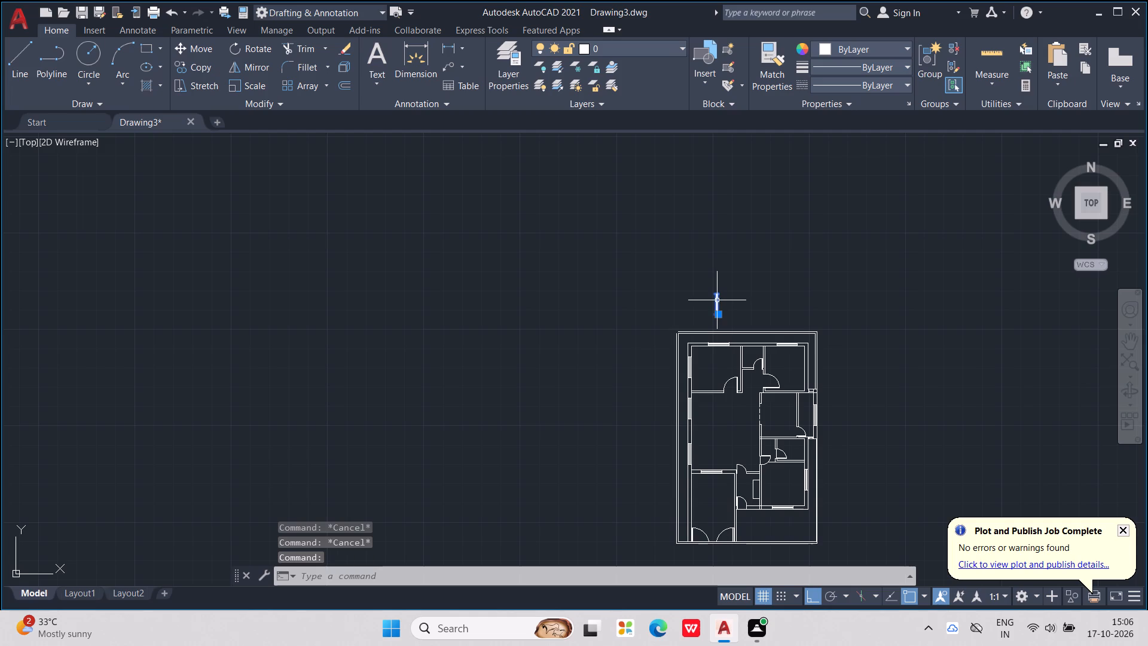
right_click(717, 300)
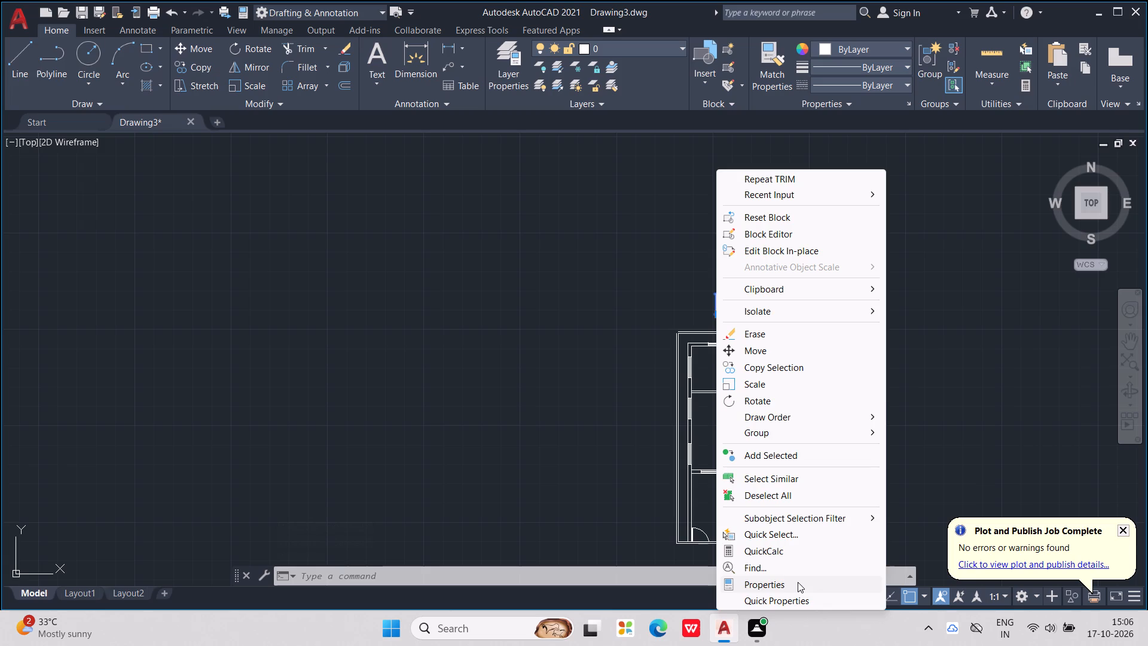
left_click(798, 582)
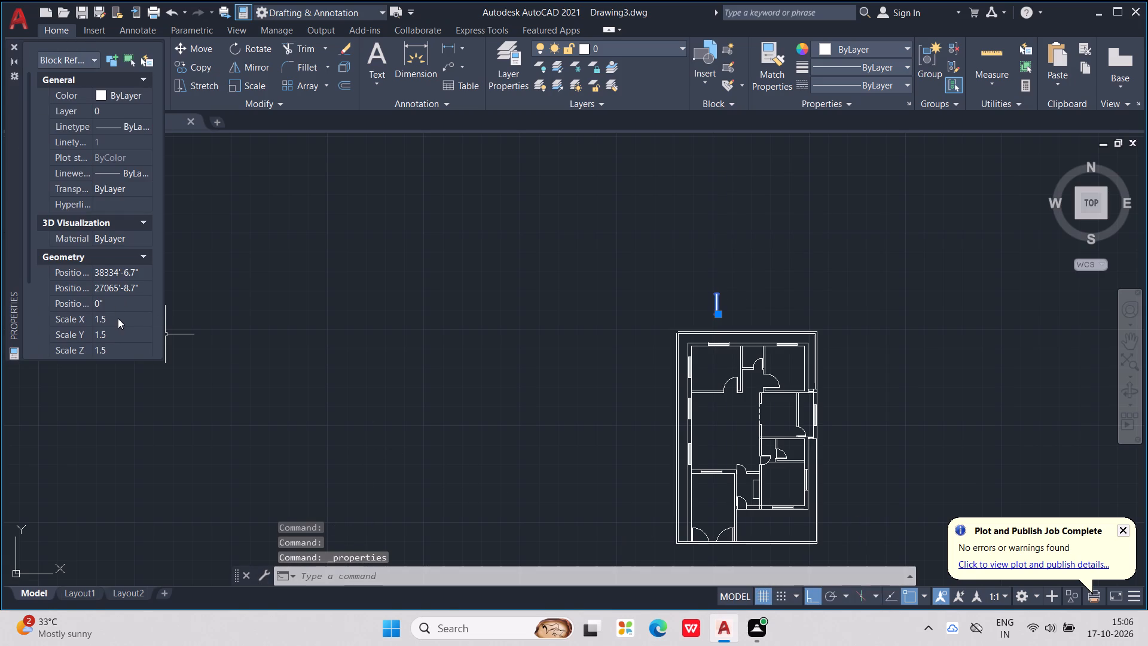
middle_click_drag(118, 318, 120, 310)
left_click(120, 319)
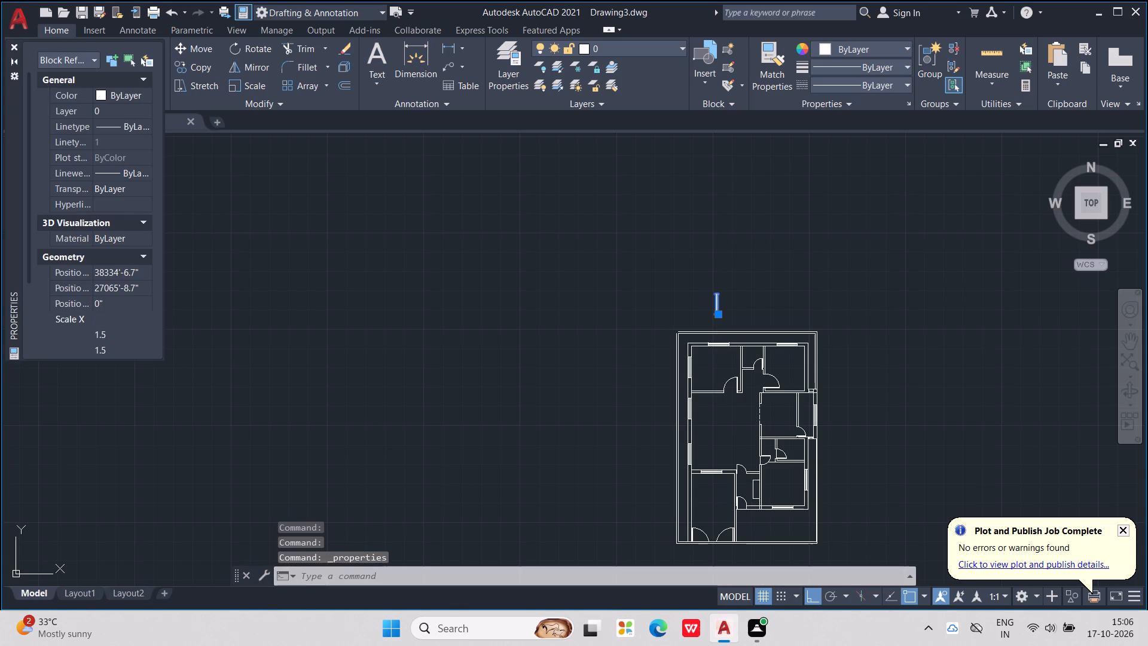
type("0.5")
key("Return")
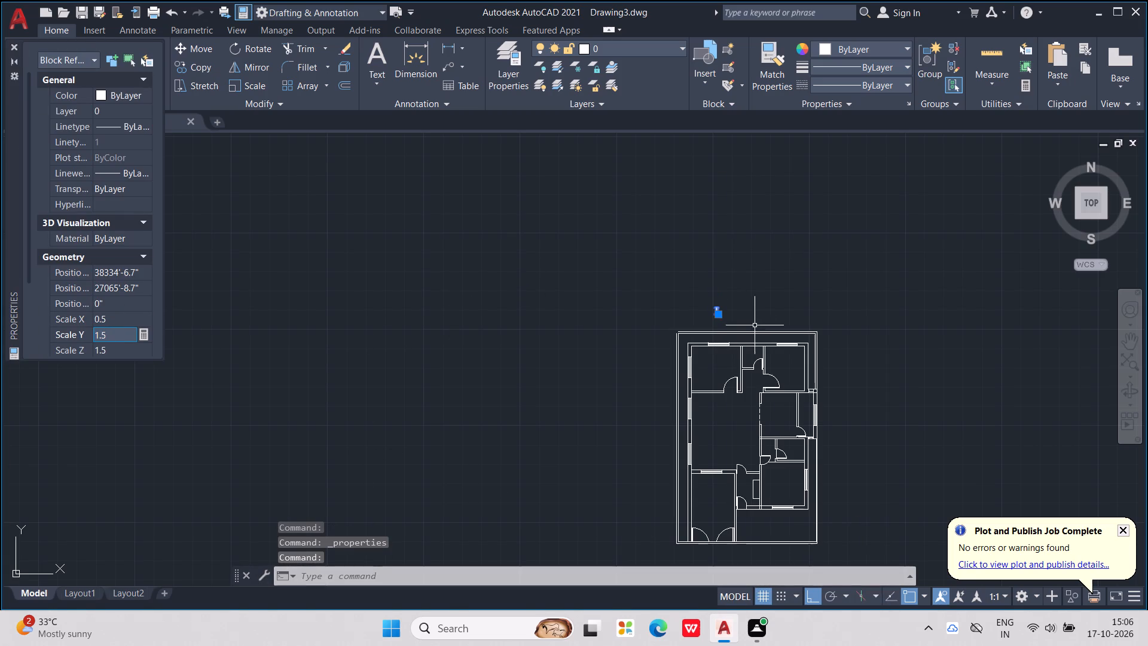
Copy the shortened window block into the right wall of the small room just below the projecting middle-right room.
scroll(752, 340, "up", 2)
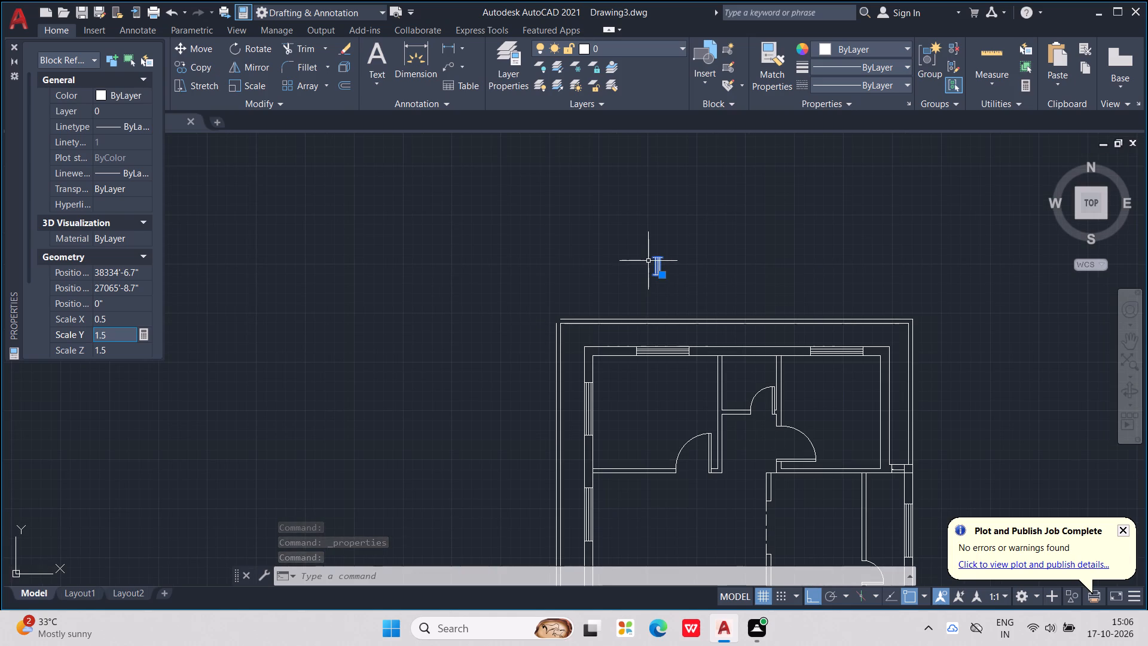
middle_click(667, 269)
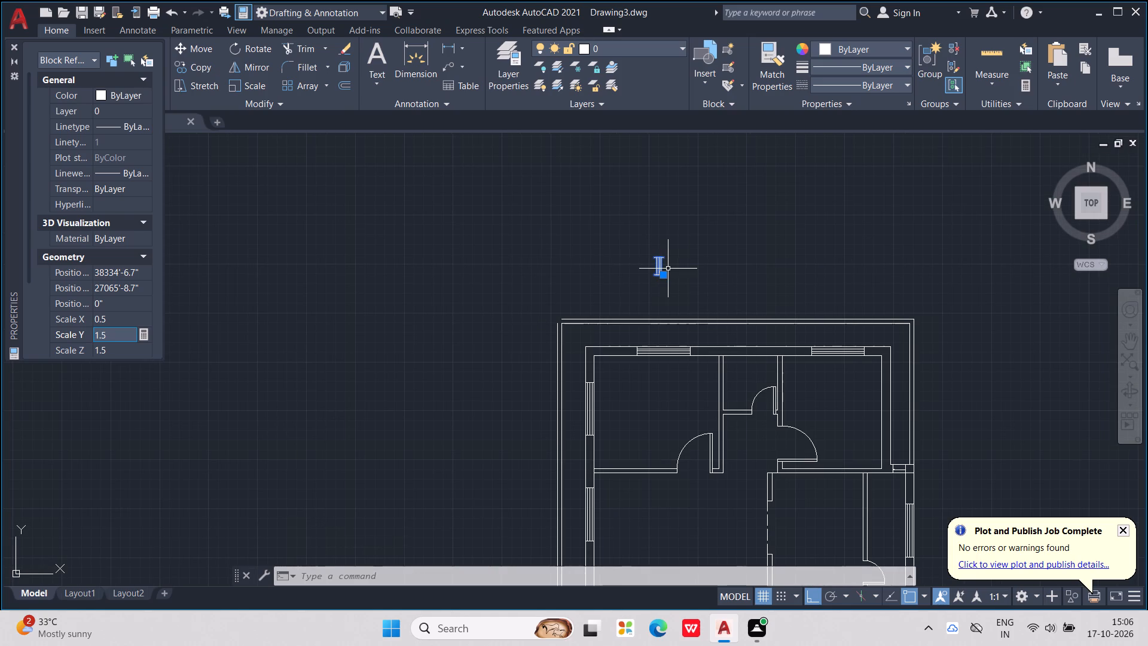
key("ctrl+c")
key("ctrl+v")
middle_click_drag(767, 278, 721, 267)
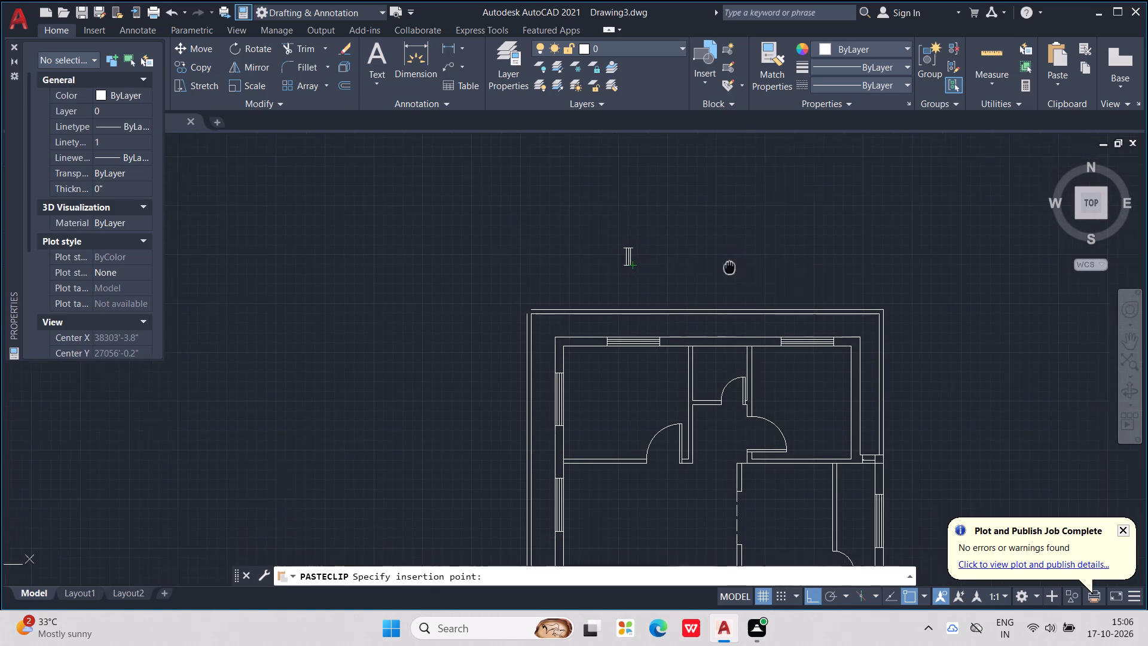
middle_click_drag(721, 267, 622, 265)
middle_click_drag(782, 425, 716, 254)
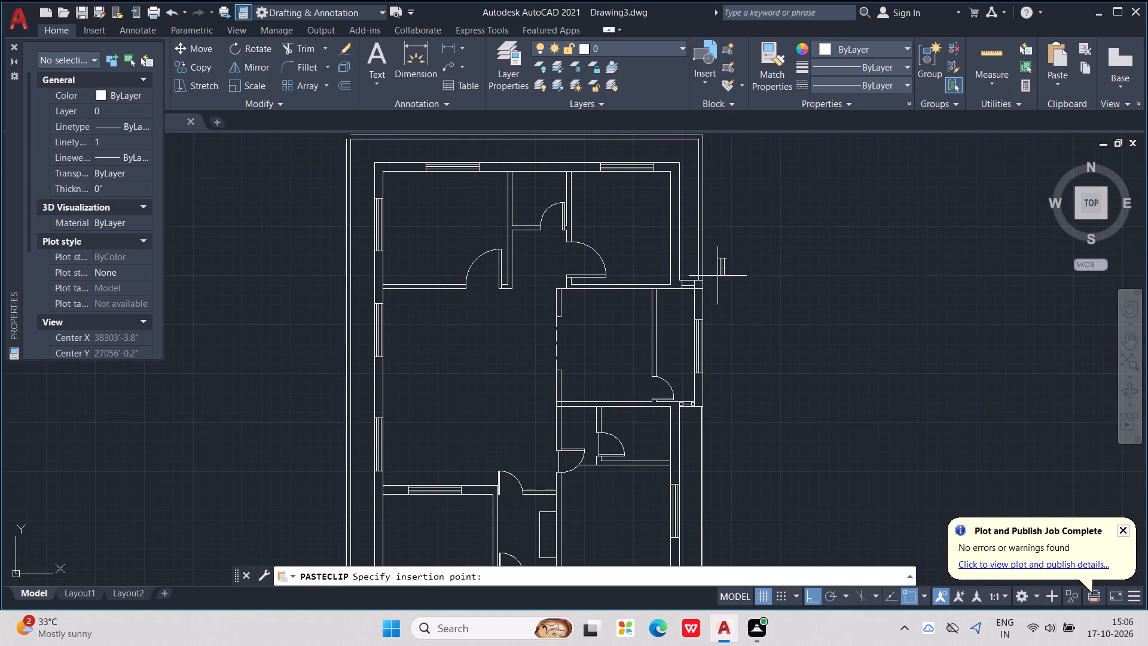
scroll(657, 477, "up", 1)
scroll(670, 429, "up", 1)
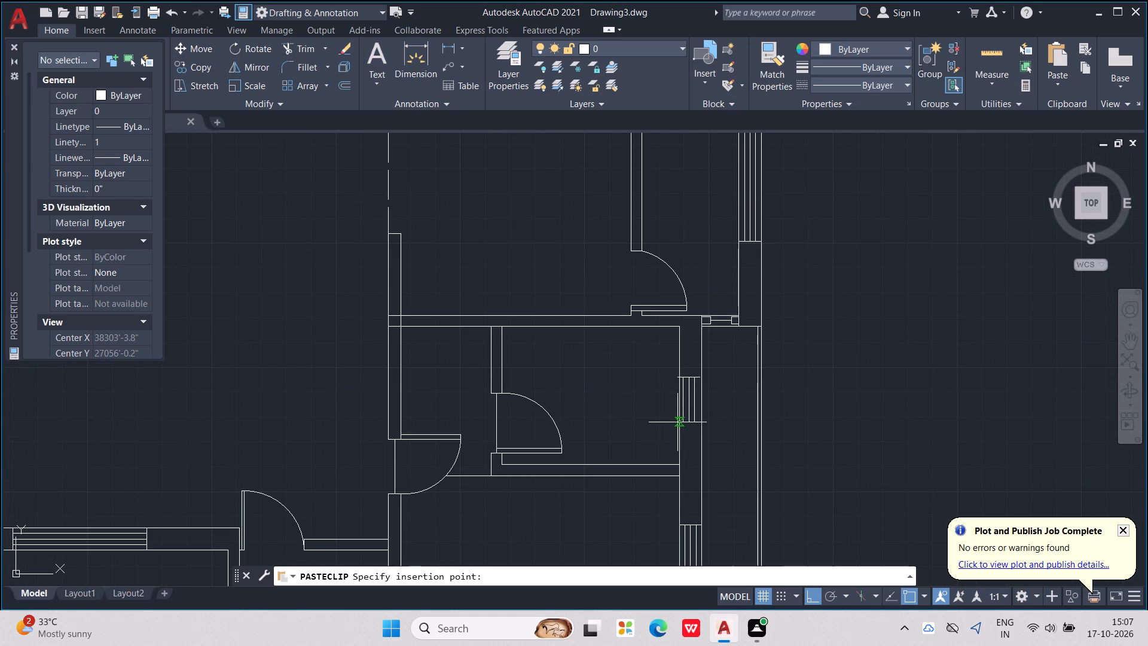
scroll(691, 424, "up", 2)
left_click(660, 428)
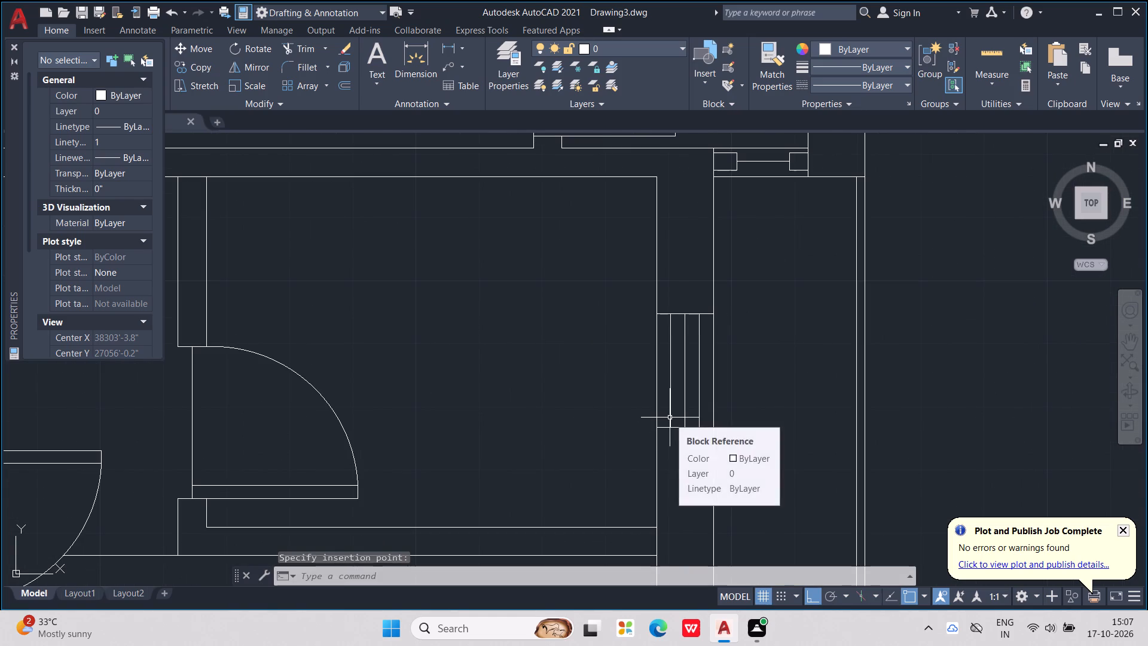
Paste a copy of the shortened window block in the empty space outside the right boundary wall.
key("ctrl+v")
scroll(670, 418, "down", 1)
middle_click_drag(670, 418, 602, 456)
left_click(828, 343)
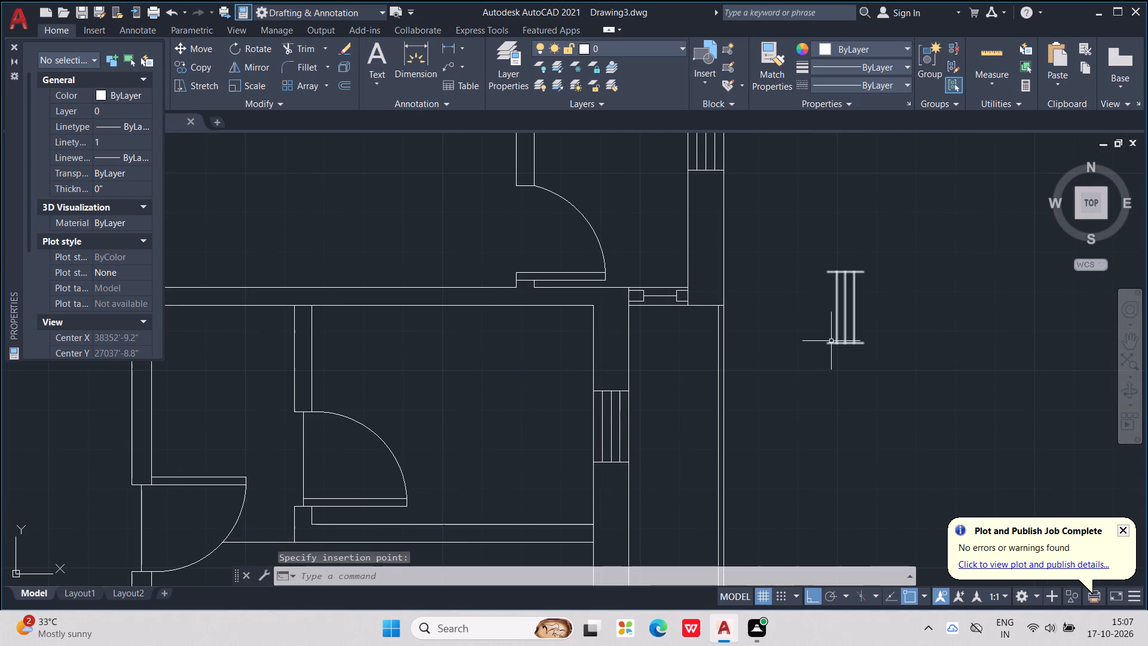
Rotate the spare window block outside the right boundary wall by 90 degrees so it lies horizontally.
left_click(839, 344)
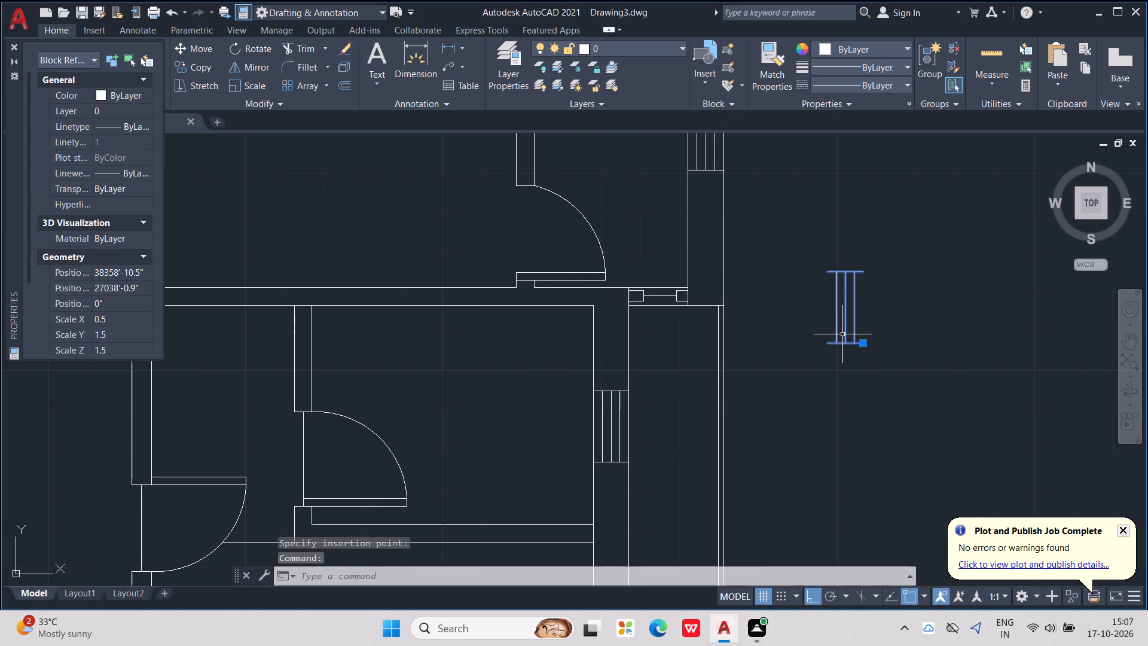
type("RO")
key("Return")
left_click(844, 334)
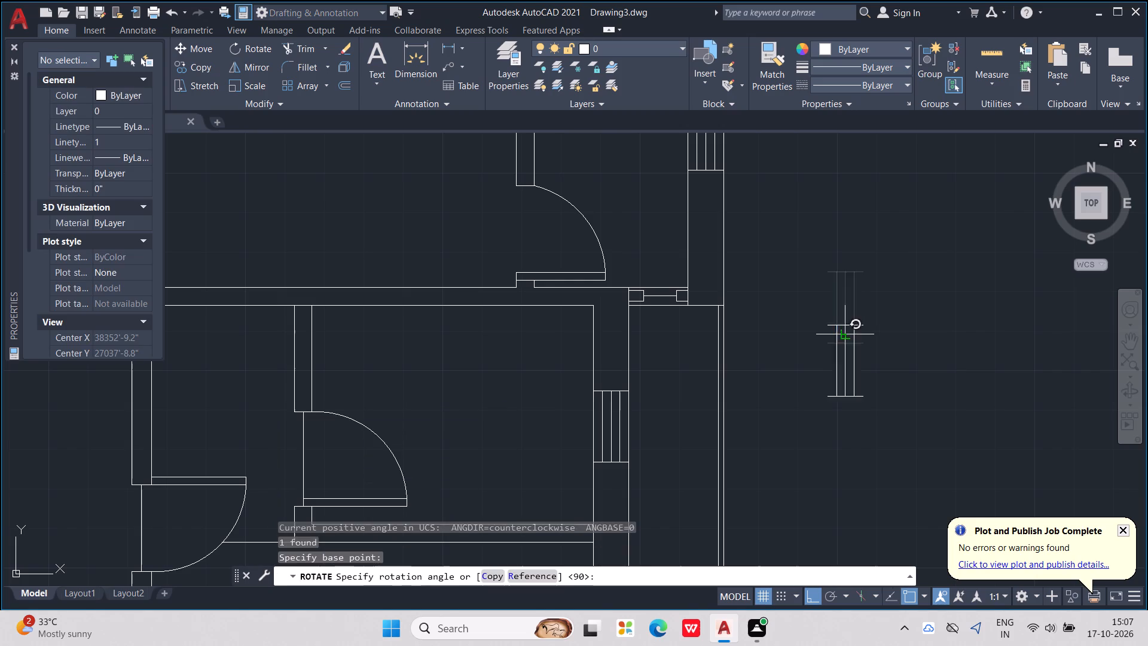
left_click(914, 239)
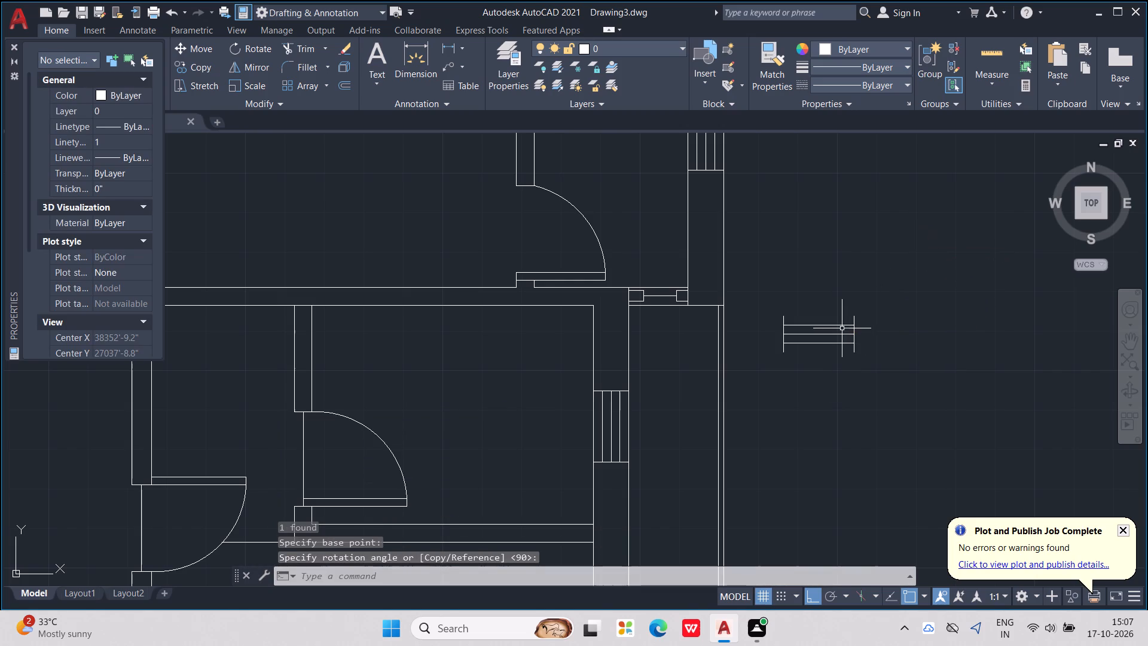
Copy the rotated short window block into the top wall of the small room between the two upper bedrooms.
left_click(853, 317)
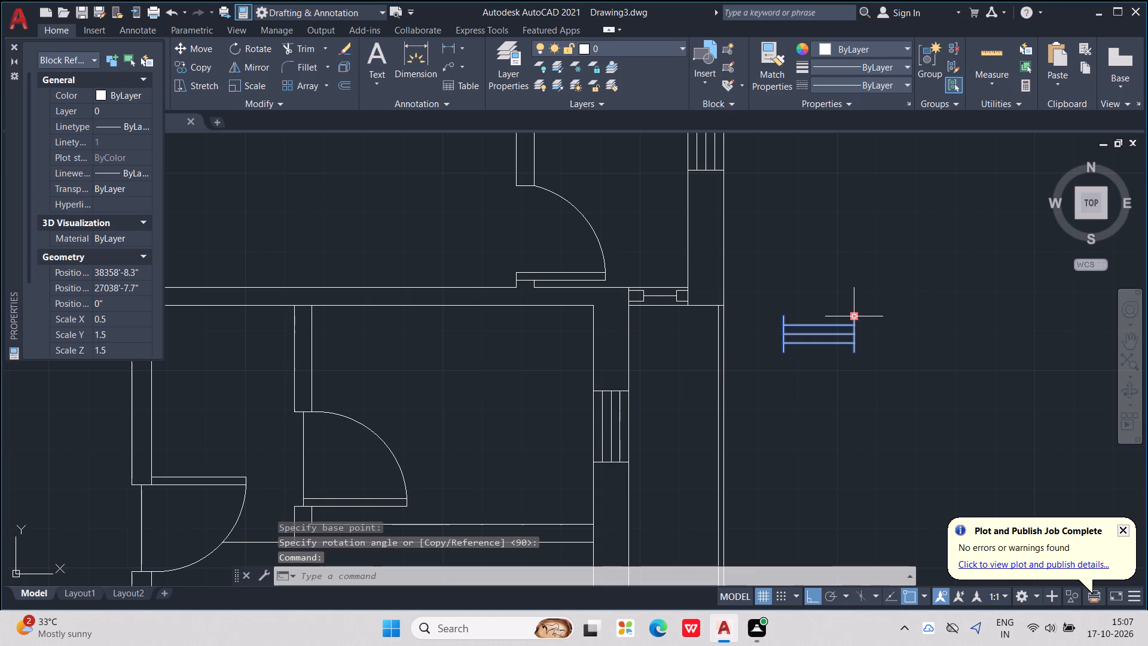
key("ctrl+c")
key("ctrl+v")
scroll(666, 362, "down", 3)
middle_click_drag(672, 364, 817, 489)
scroll(674, 366, "down", 1)
scroll(730, 360, "up", 1)
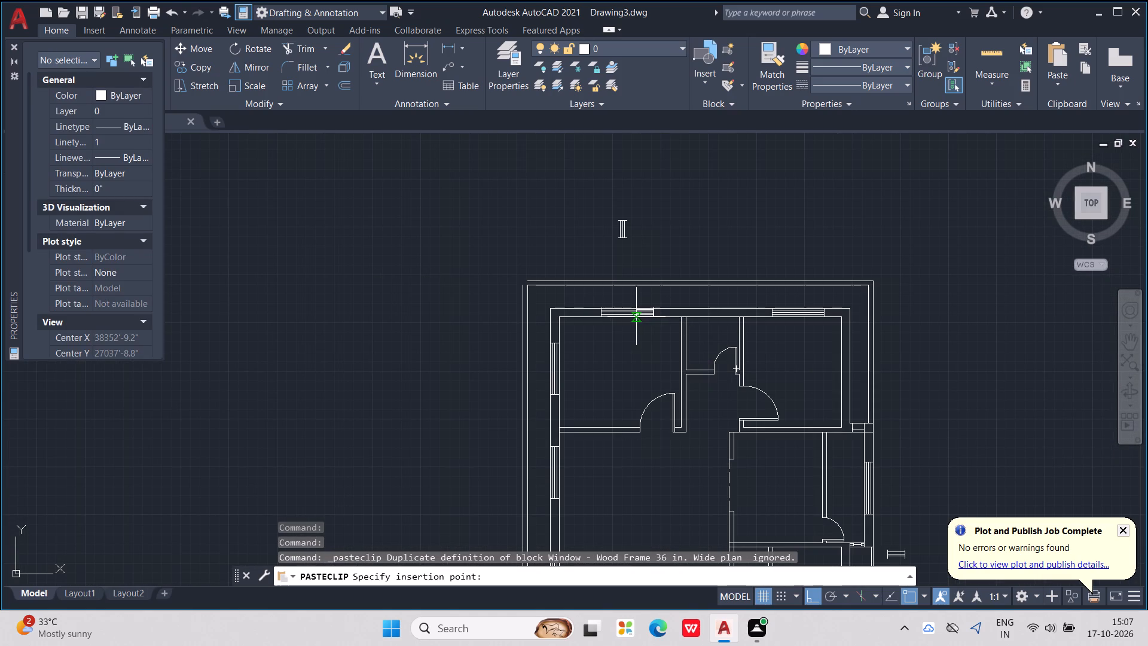
scroll(634, 316, "up", 2)
scroll(646, 396, "down", 1)
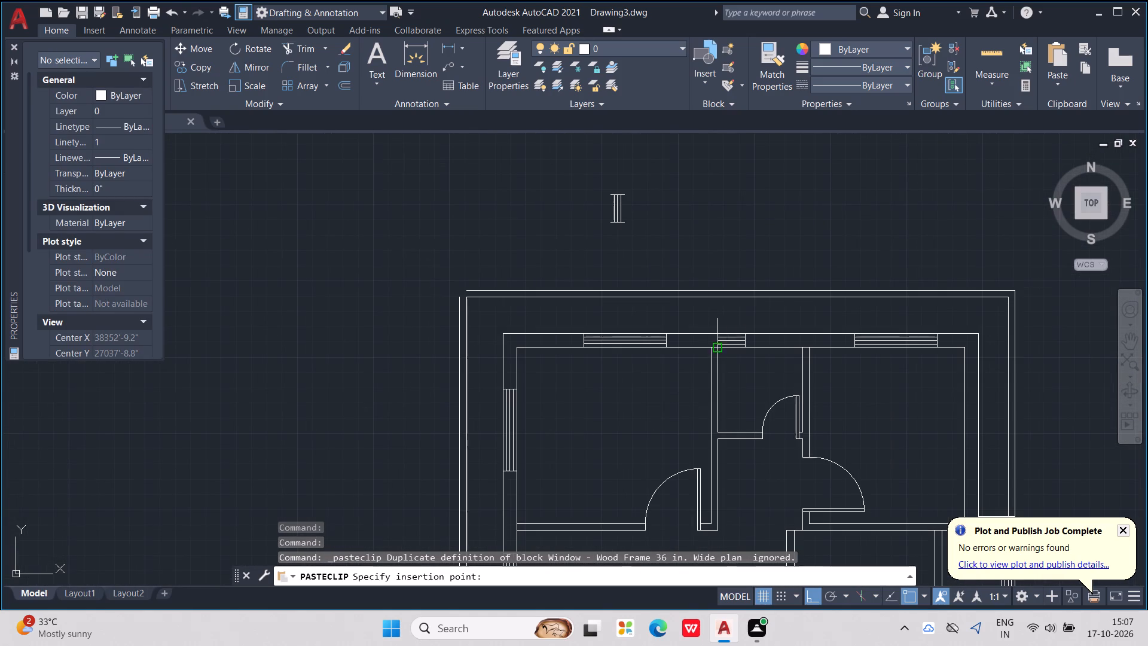
left_click(754, 347)
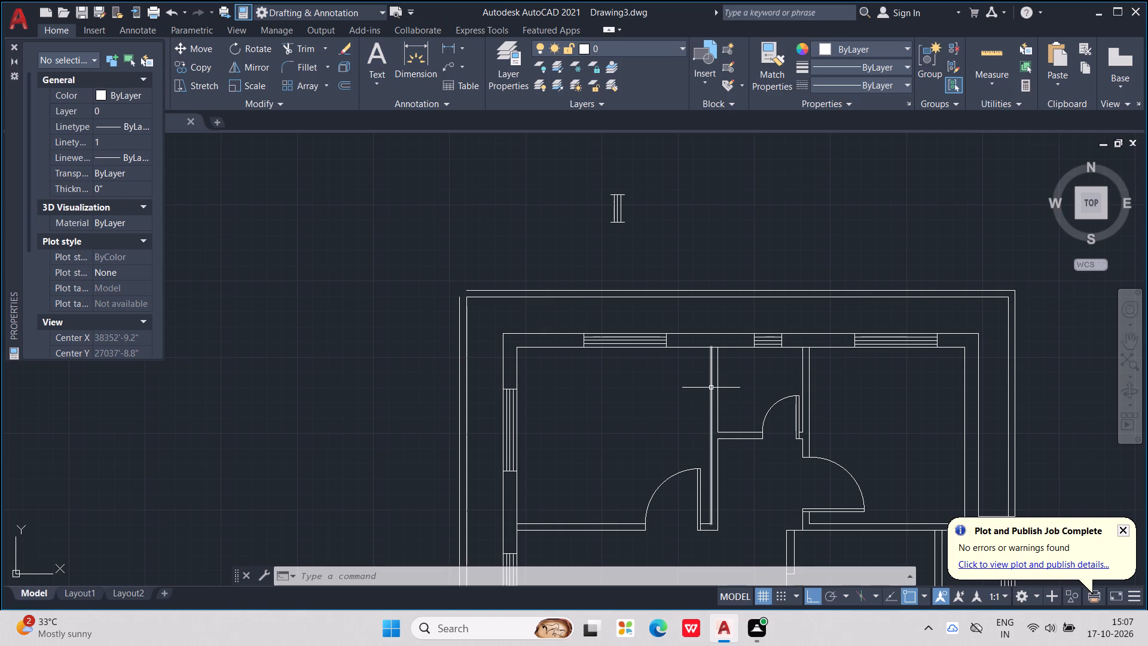
Insert the Toilet - top block from the House Designer blocks at scale 1 in the small top-middle room, below its window.
middle_click_drag(710, 340, 666, 289)
scroll(672, 290, "down", 2)
middle_click_drag(792, 455, 780, 444)
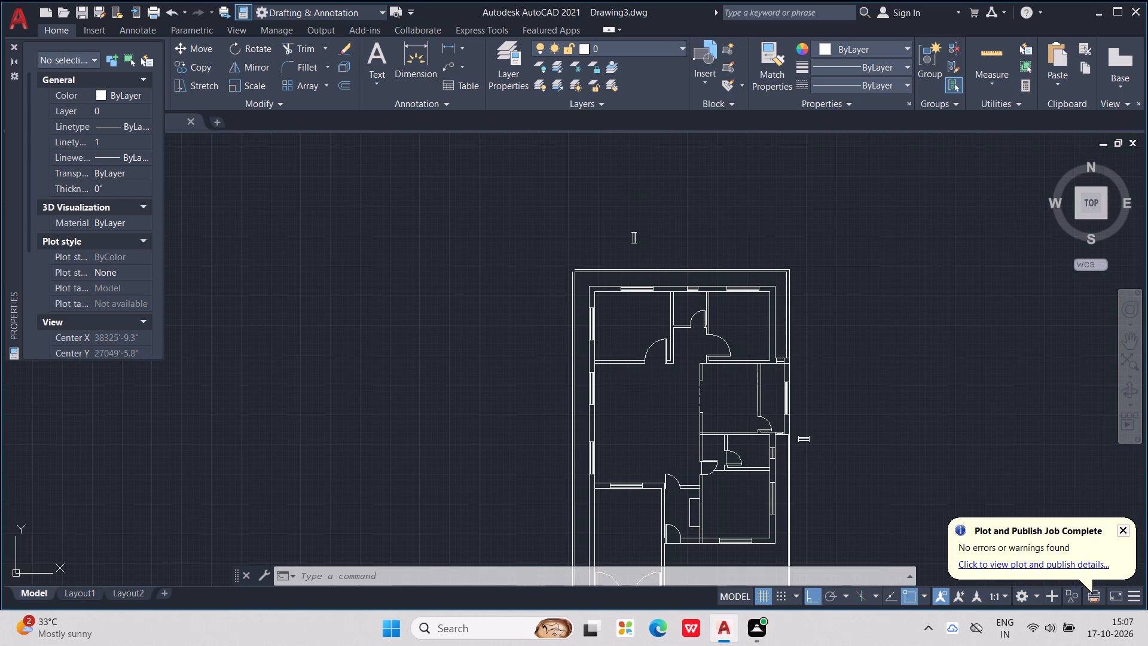
middle_click_drag(780, 444, 747, 400)
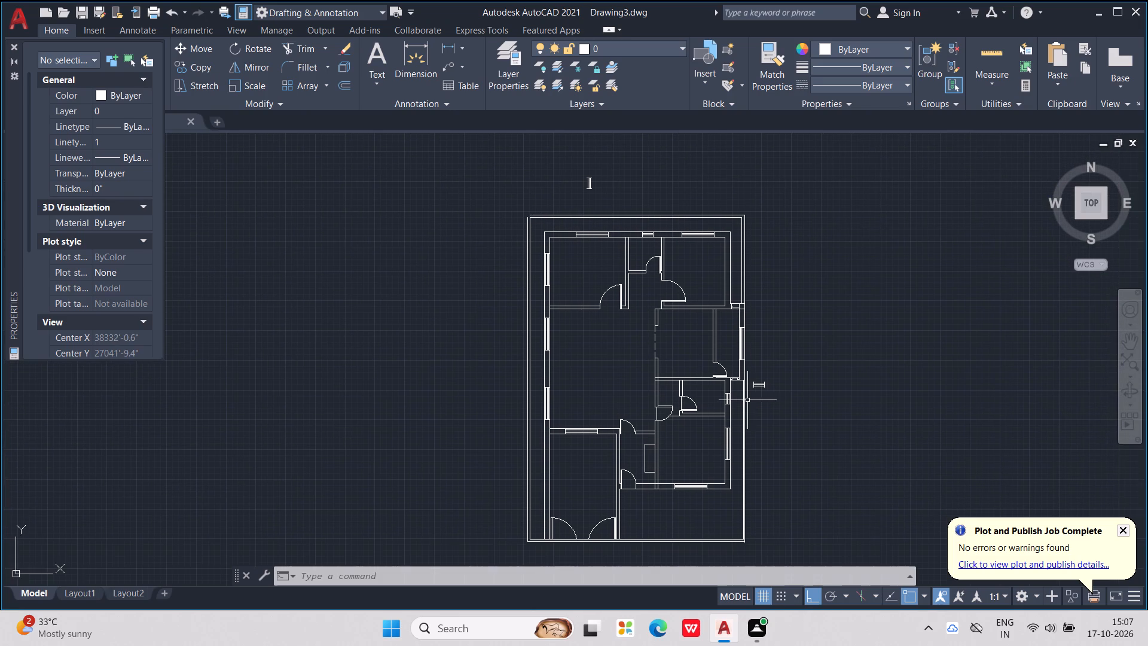
scroll(747, 400, "up", 1)
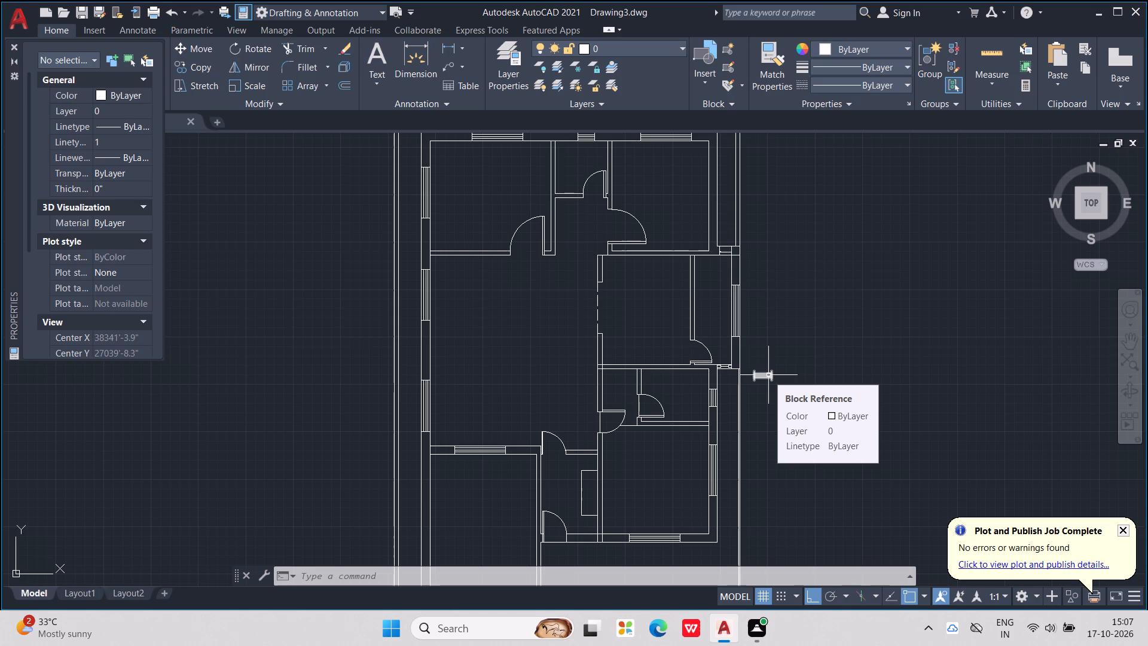
middle_click_drag(768, 375, 1028, 343)
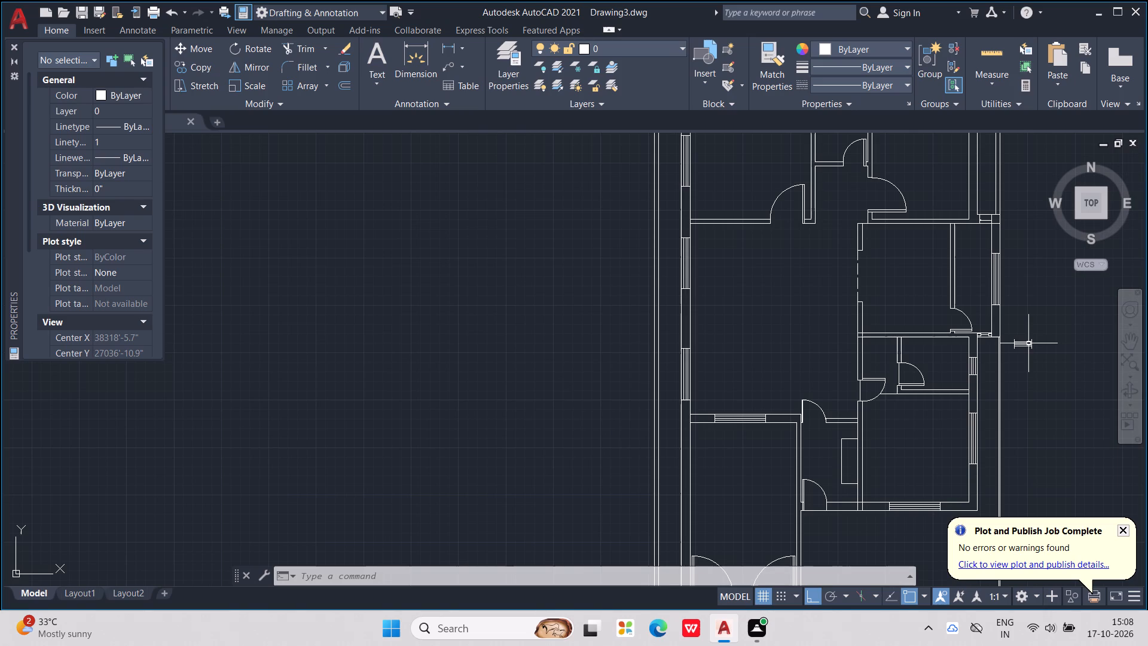
middle_click_drag(1033, 343, 885, 409)
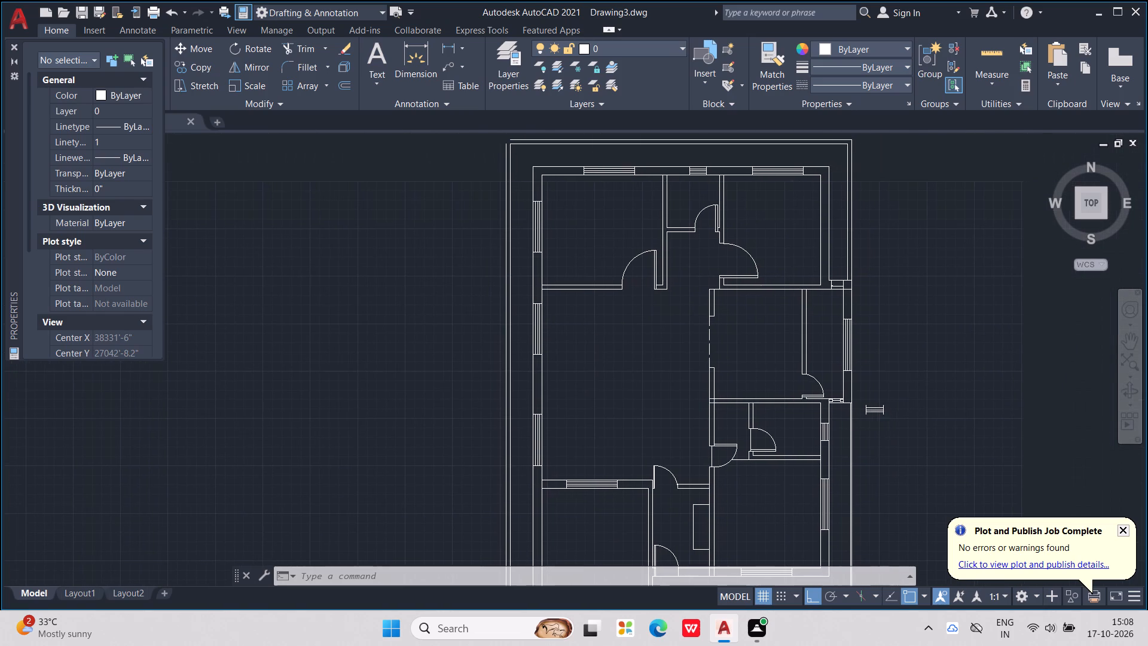
key("ctrl+2")
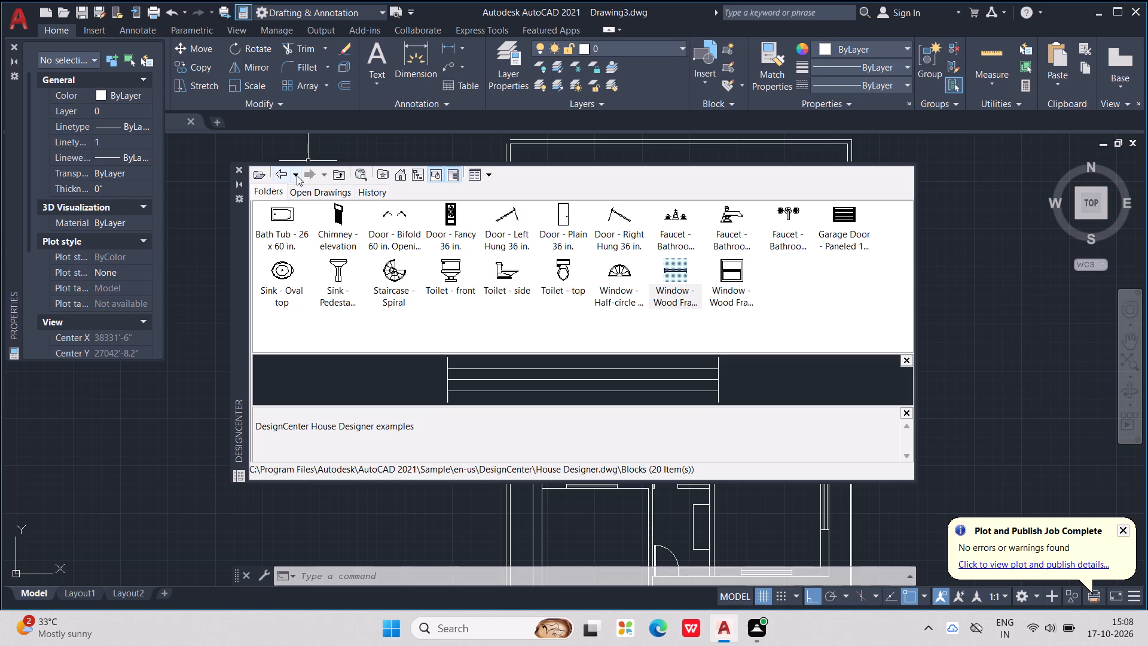
double_click(551, 279)
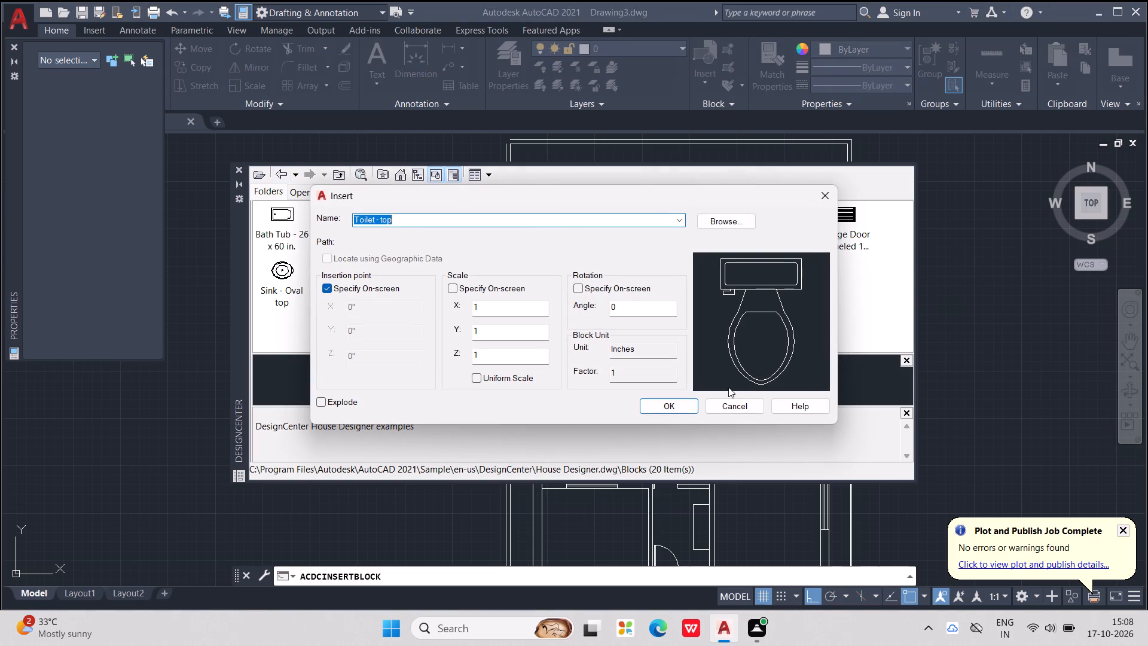
left_click(671, 404)
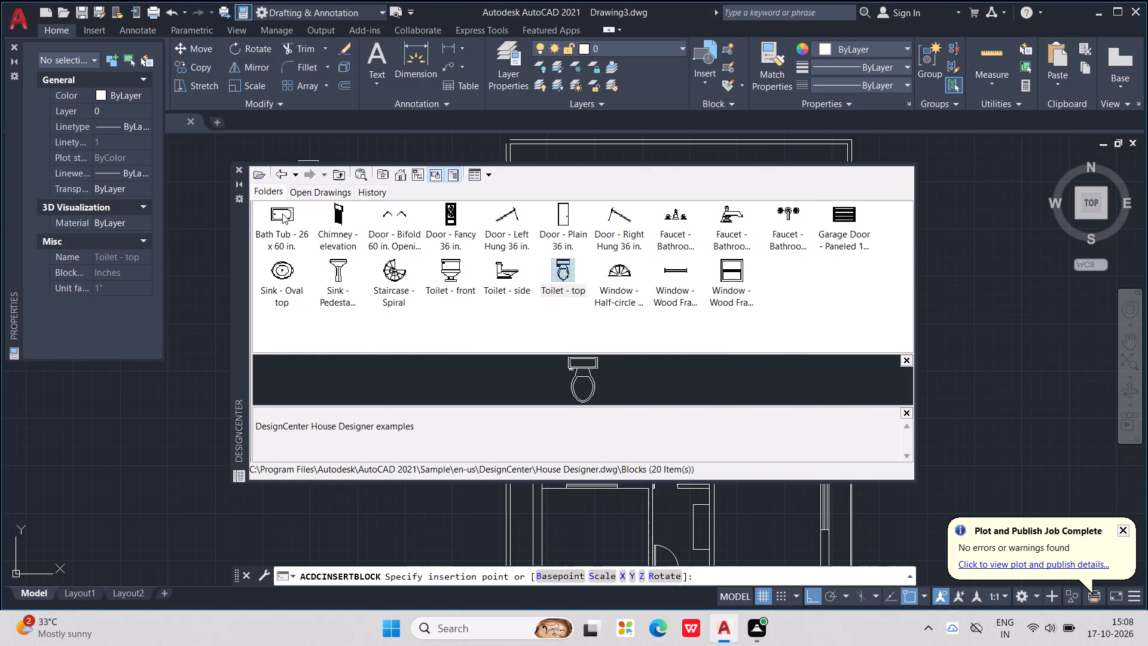
left_click(237, 169)
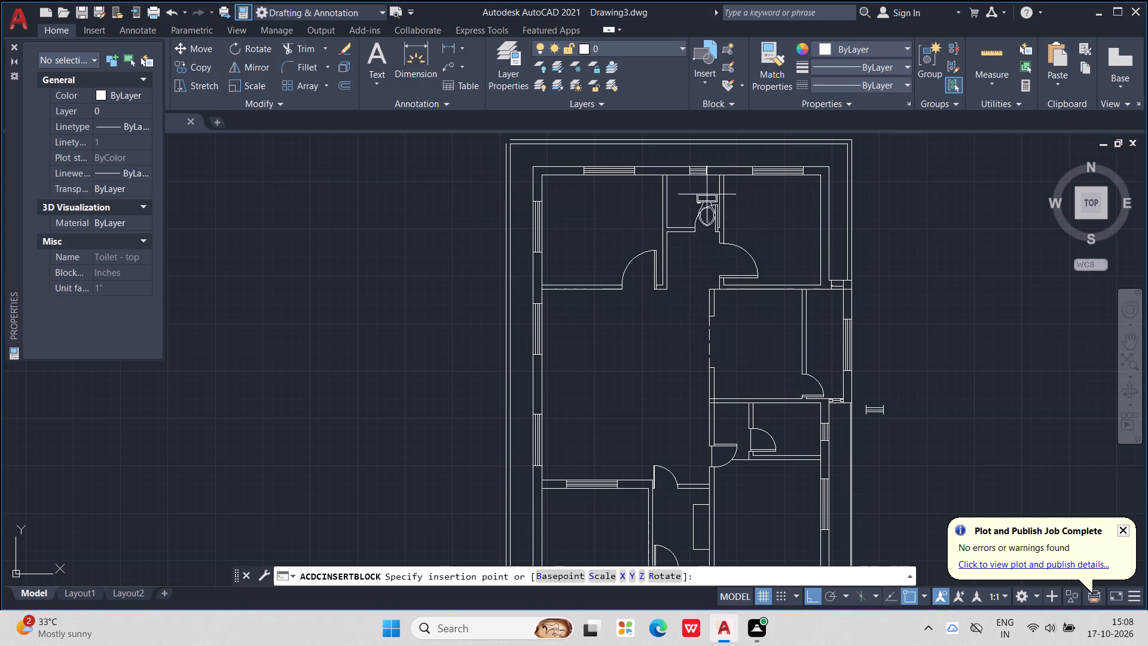
scroll(708, 194, "up", 2)
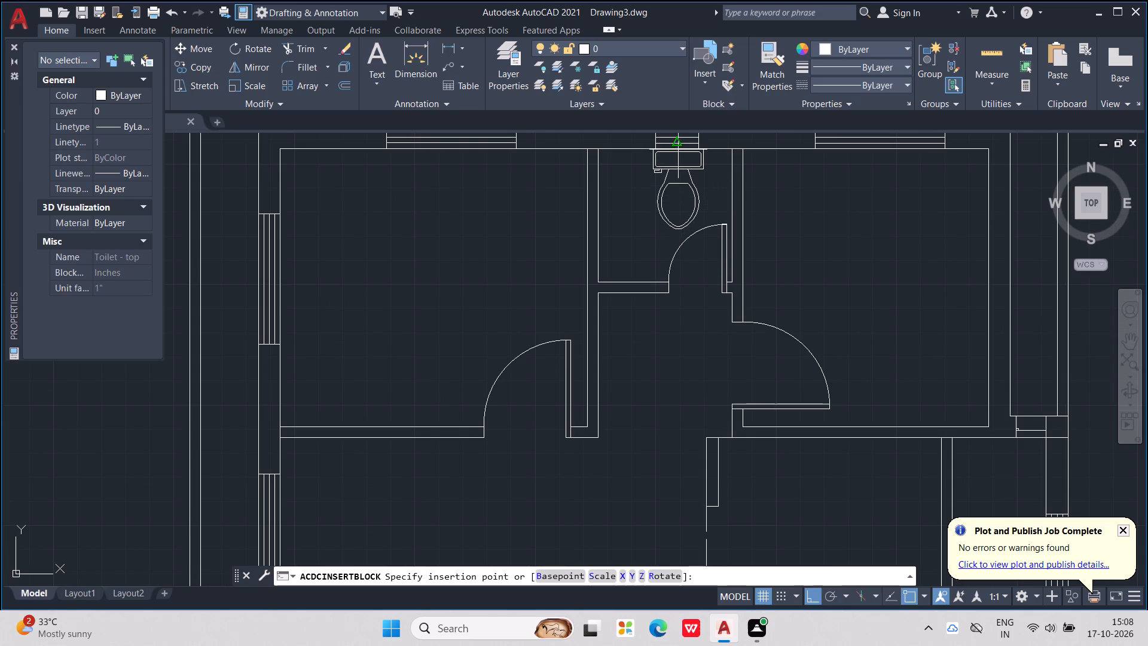
left_click(678, 150)
Move the toilet about 6 inches down, clear of the top wall and into the small room.
left_click(689, 170)
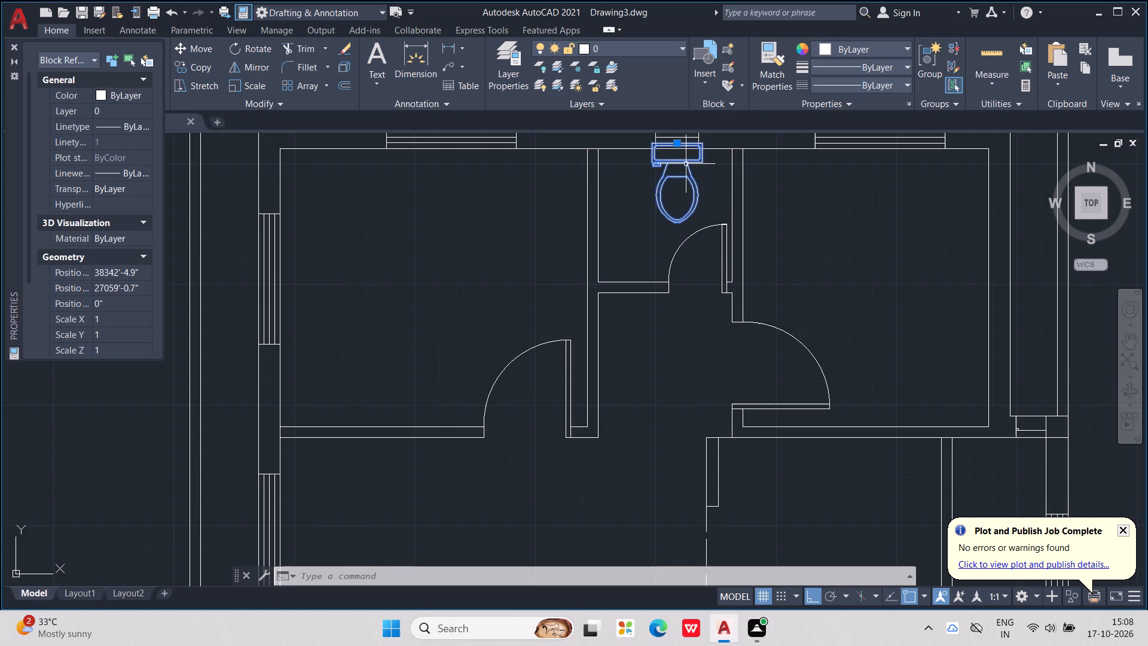
left_click_drag(685, 163, 681, 181)
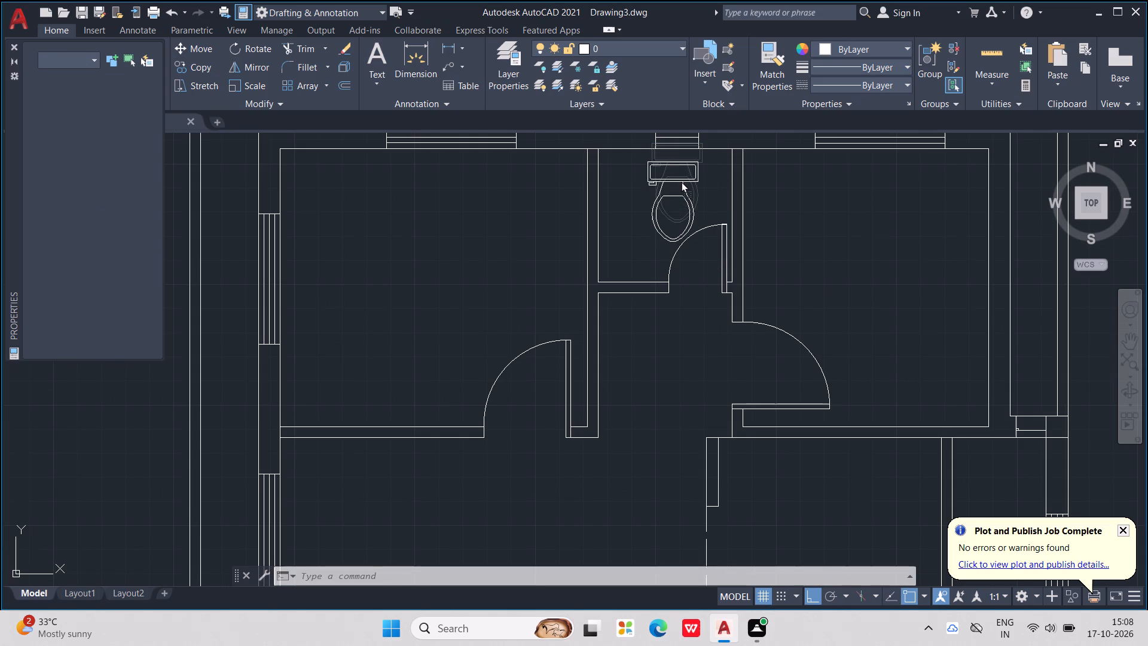
left_click_drag(681, 181, 681, 178)
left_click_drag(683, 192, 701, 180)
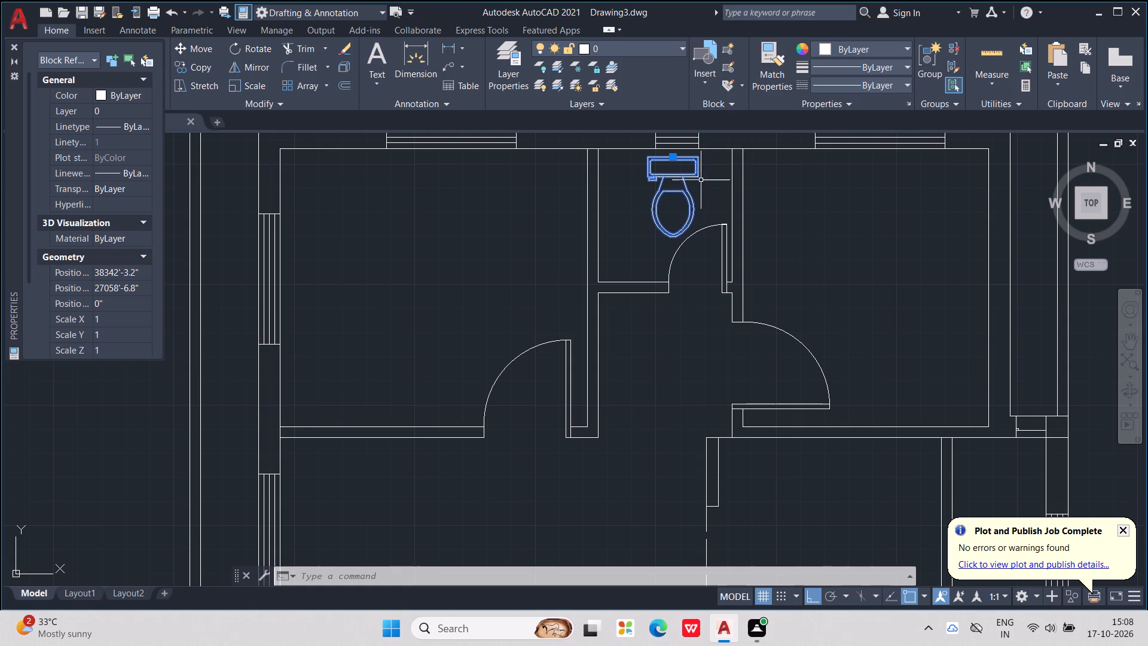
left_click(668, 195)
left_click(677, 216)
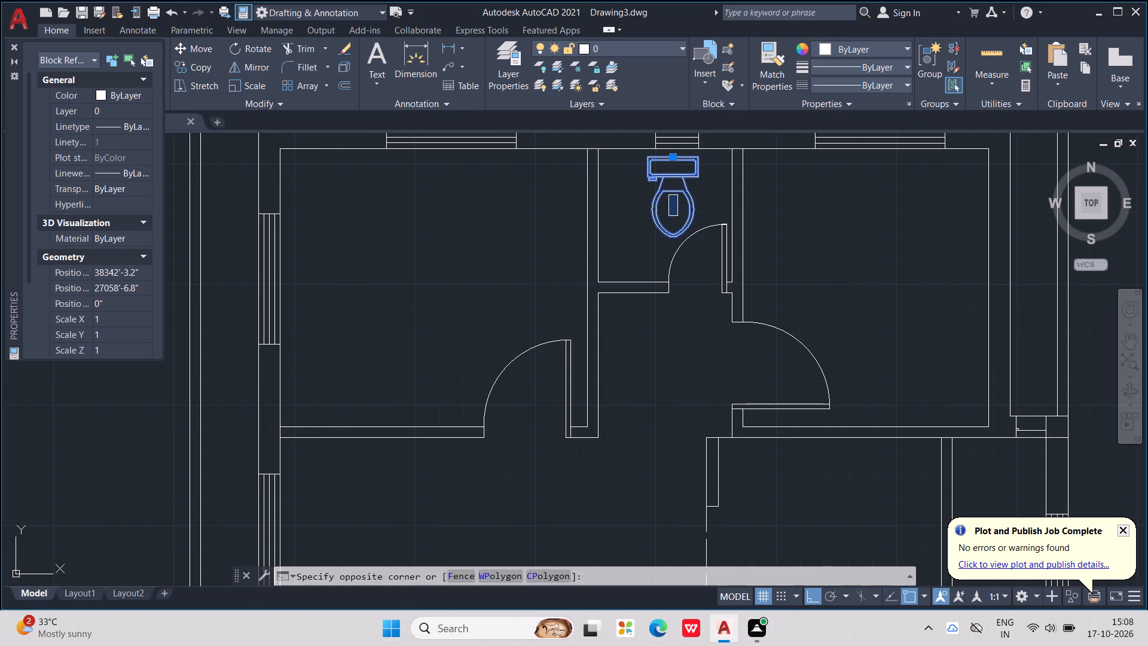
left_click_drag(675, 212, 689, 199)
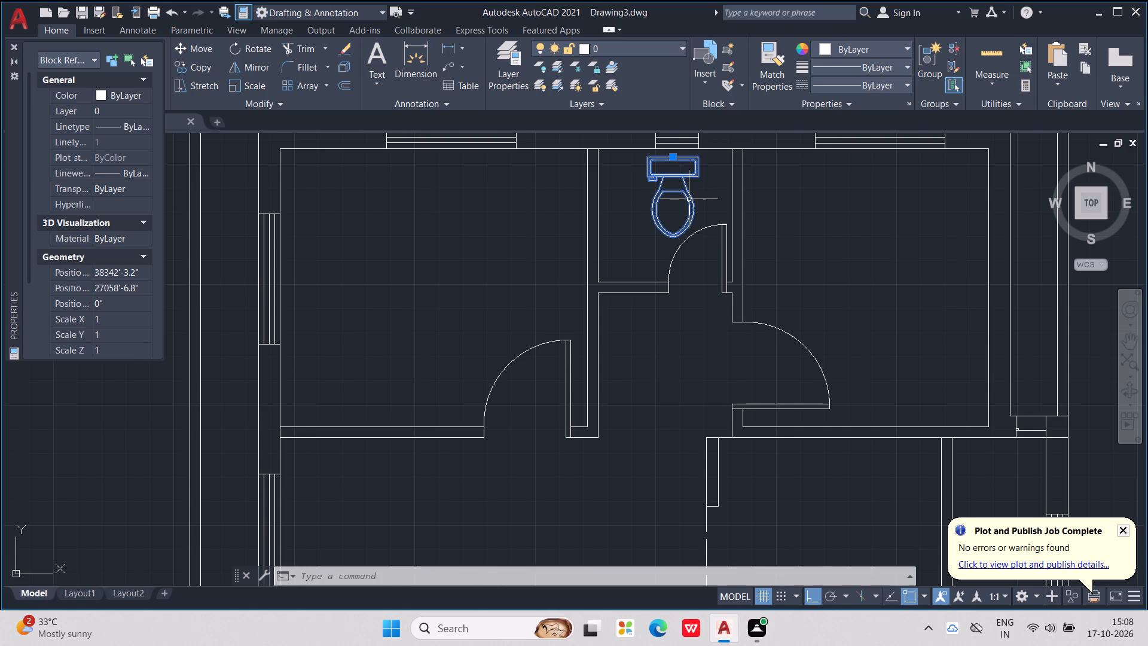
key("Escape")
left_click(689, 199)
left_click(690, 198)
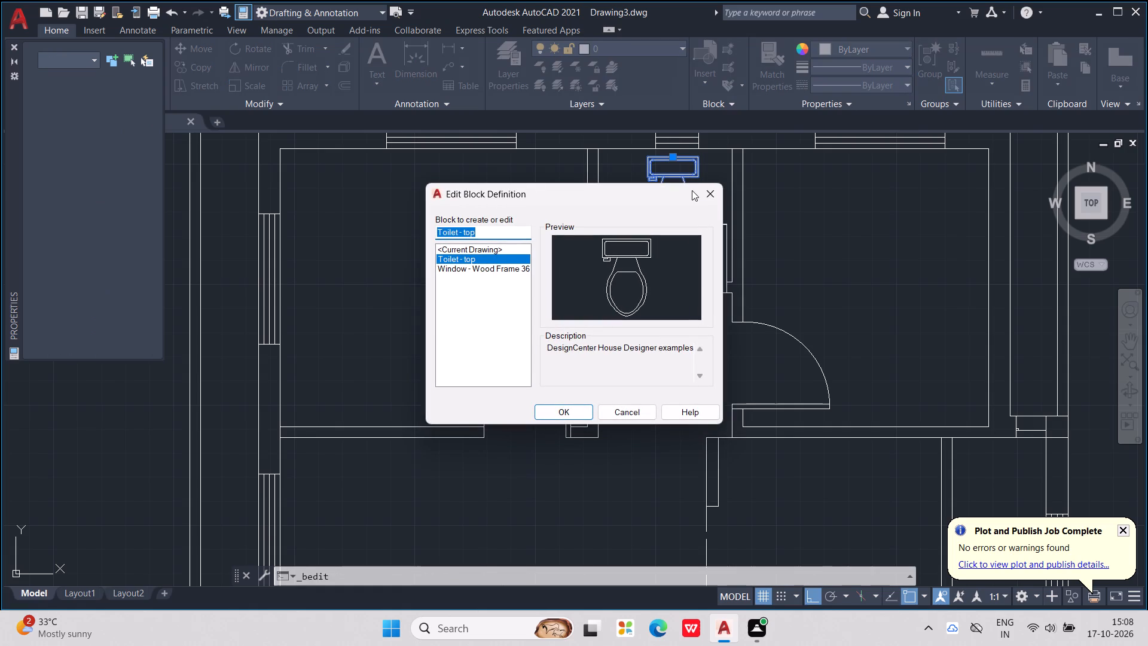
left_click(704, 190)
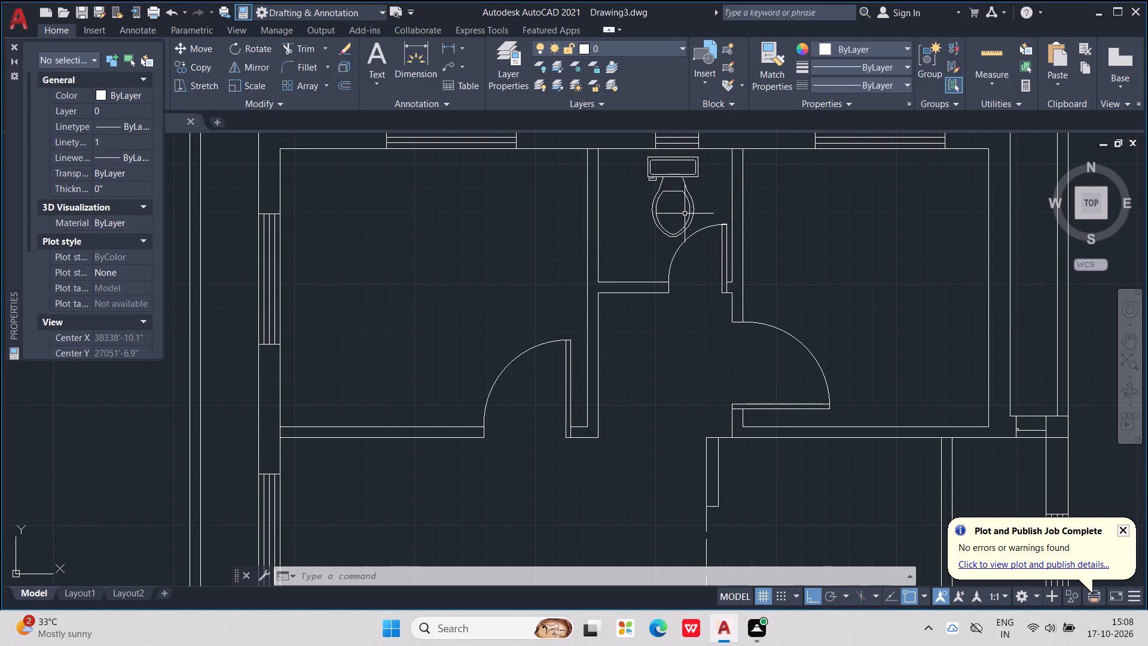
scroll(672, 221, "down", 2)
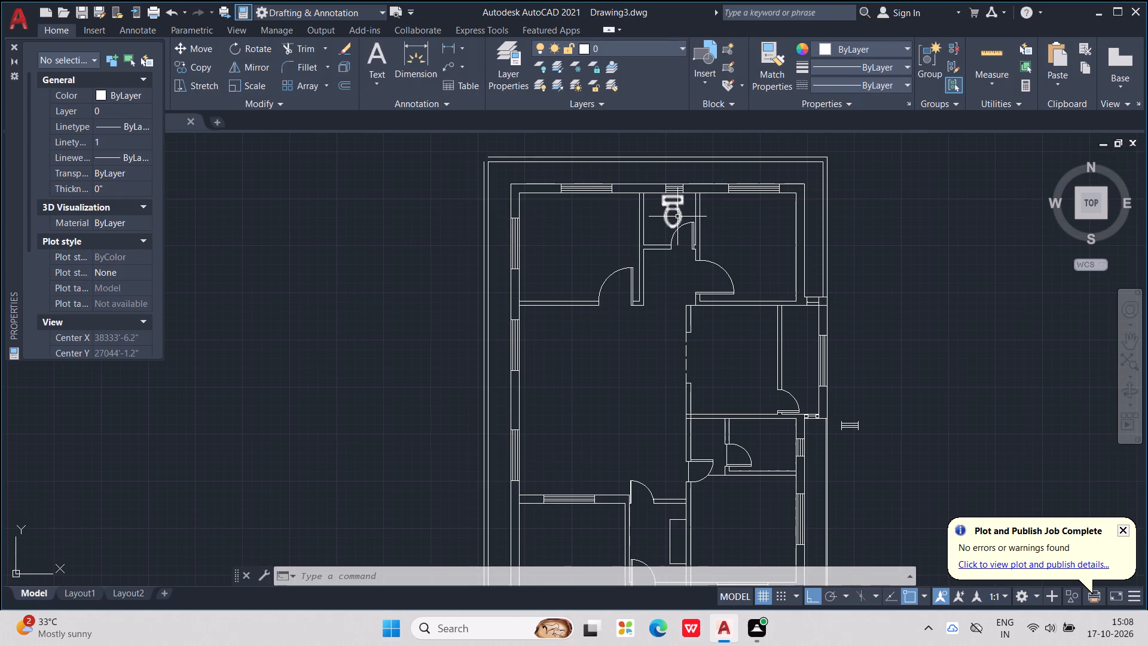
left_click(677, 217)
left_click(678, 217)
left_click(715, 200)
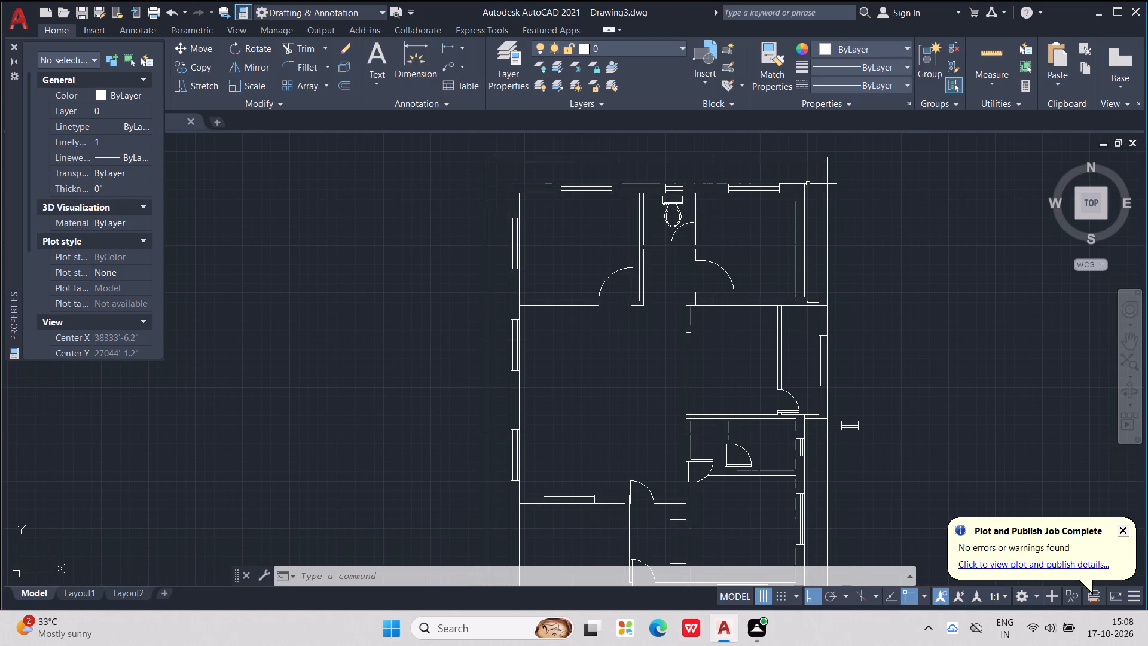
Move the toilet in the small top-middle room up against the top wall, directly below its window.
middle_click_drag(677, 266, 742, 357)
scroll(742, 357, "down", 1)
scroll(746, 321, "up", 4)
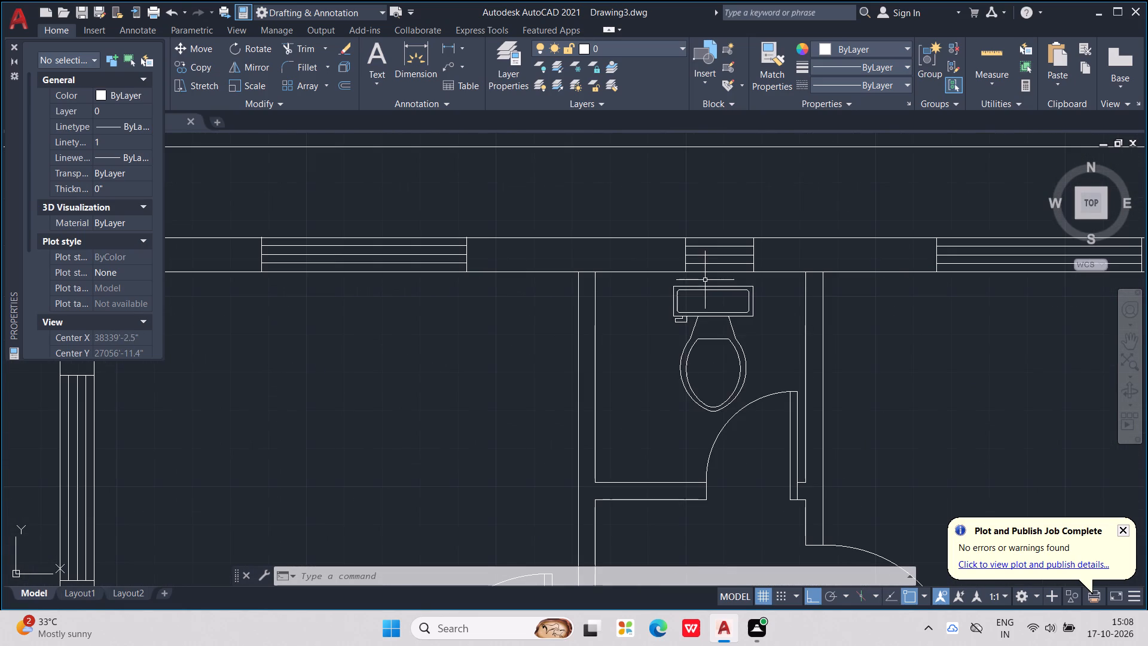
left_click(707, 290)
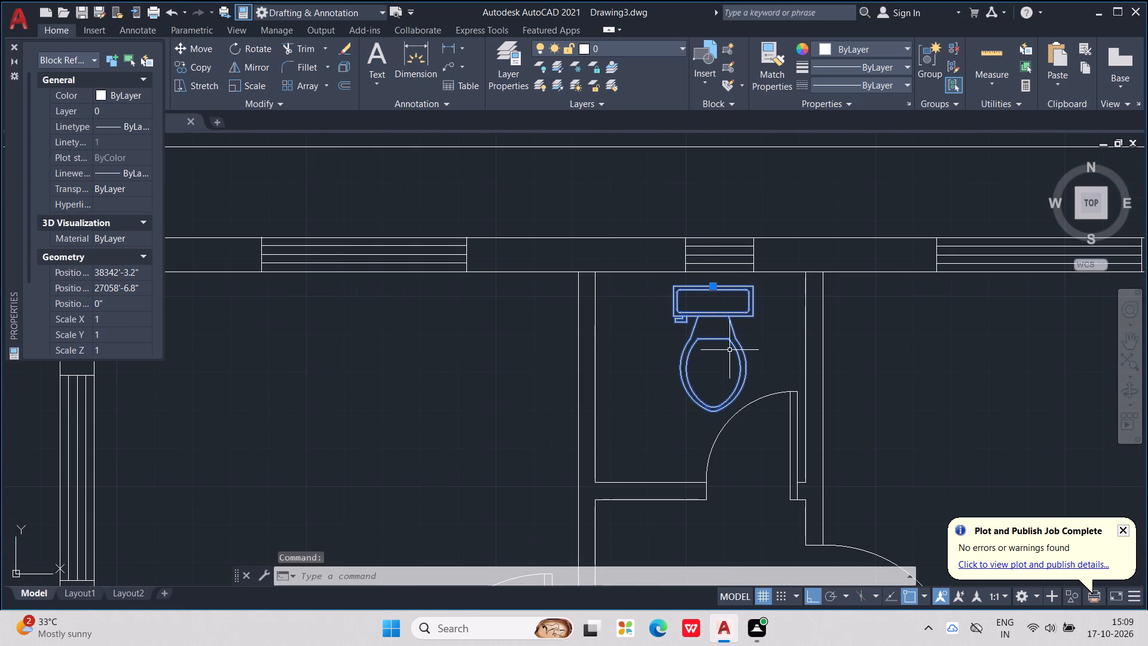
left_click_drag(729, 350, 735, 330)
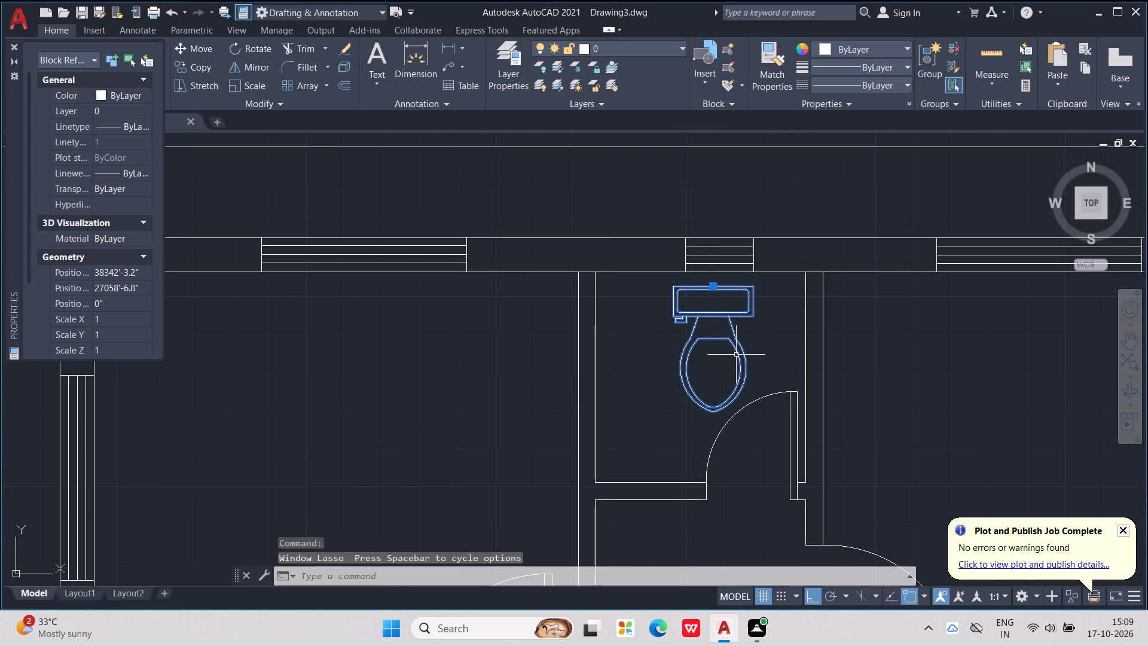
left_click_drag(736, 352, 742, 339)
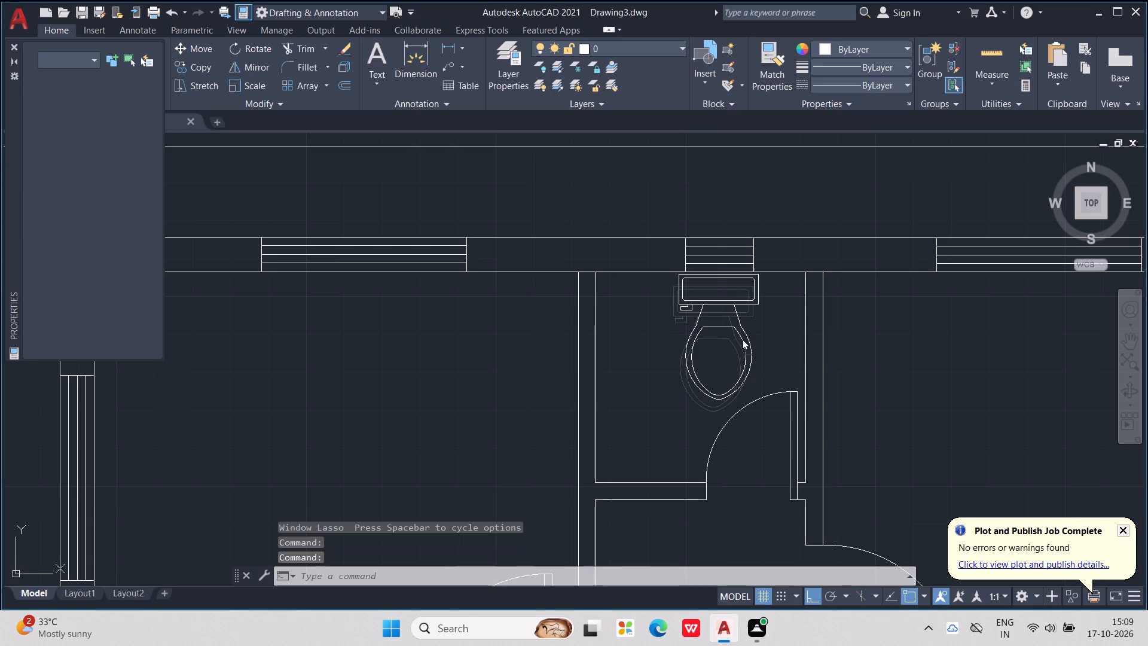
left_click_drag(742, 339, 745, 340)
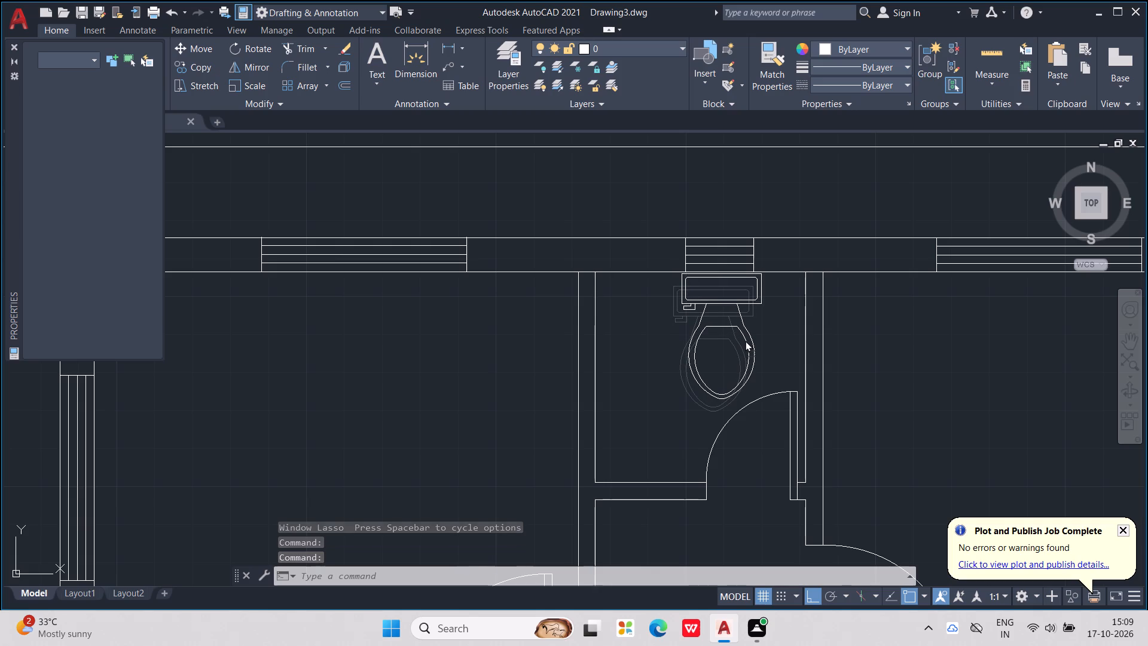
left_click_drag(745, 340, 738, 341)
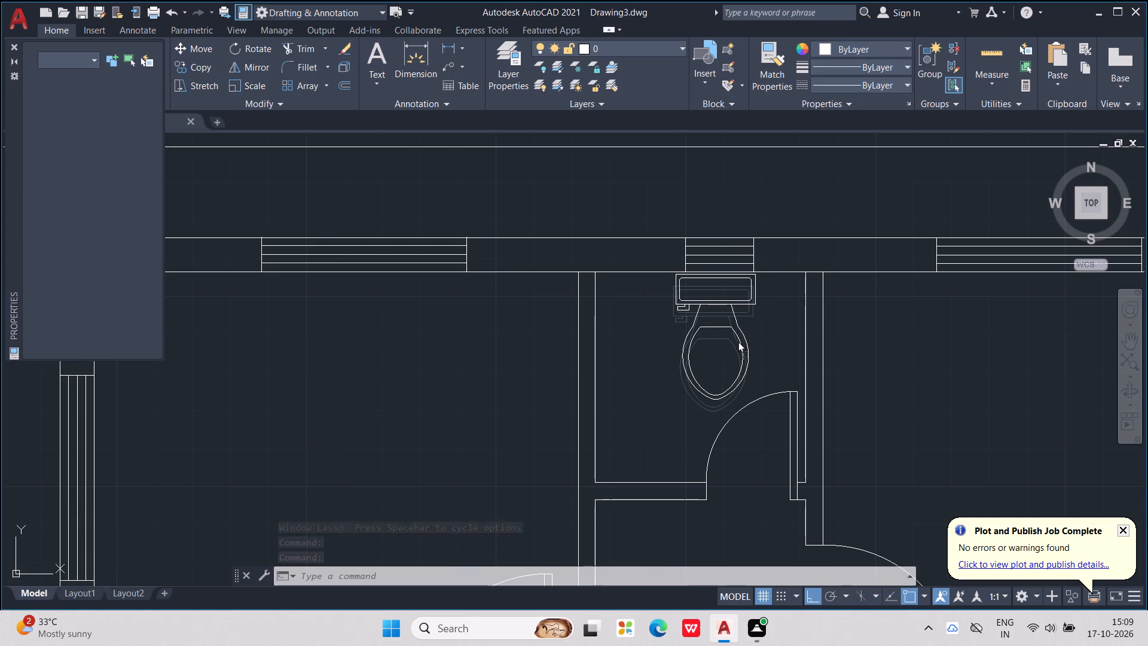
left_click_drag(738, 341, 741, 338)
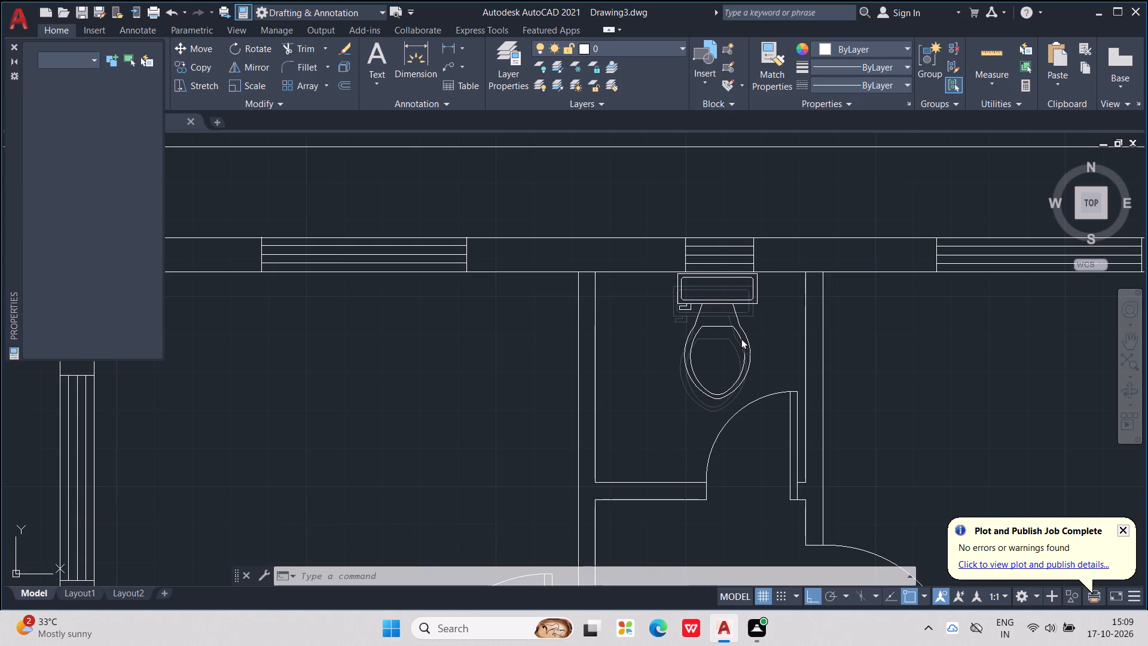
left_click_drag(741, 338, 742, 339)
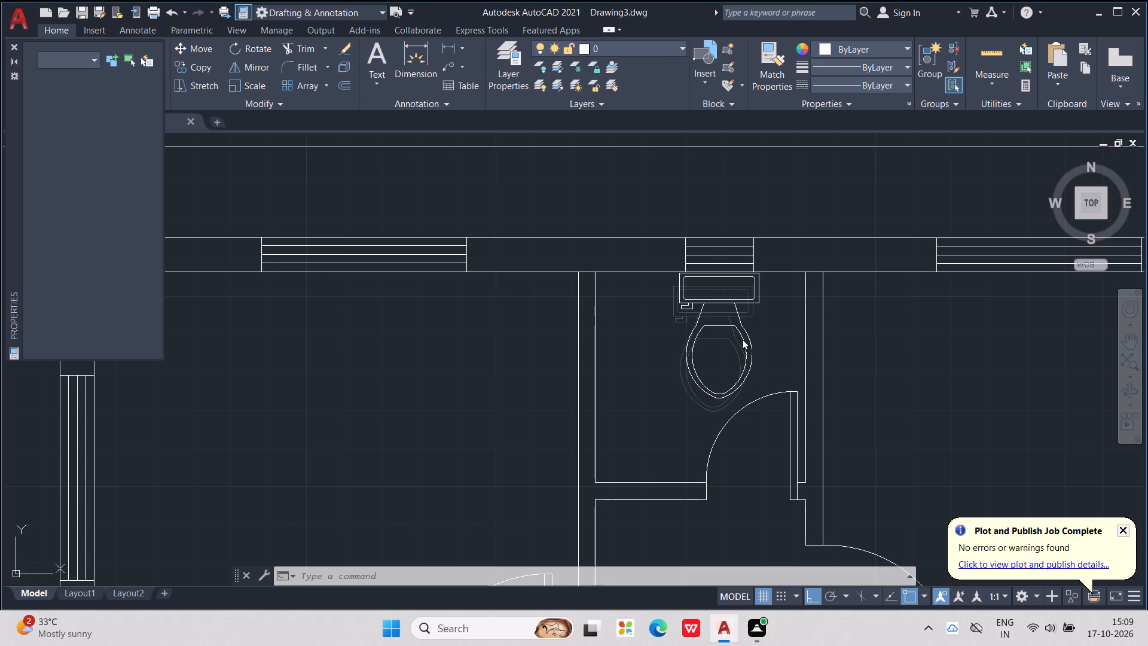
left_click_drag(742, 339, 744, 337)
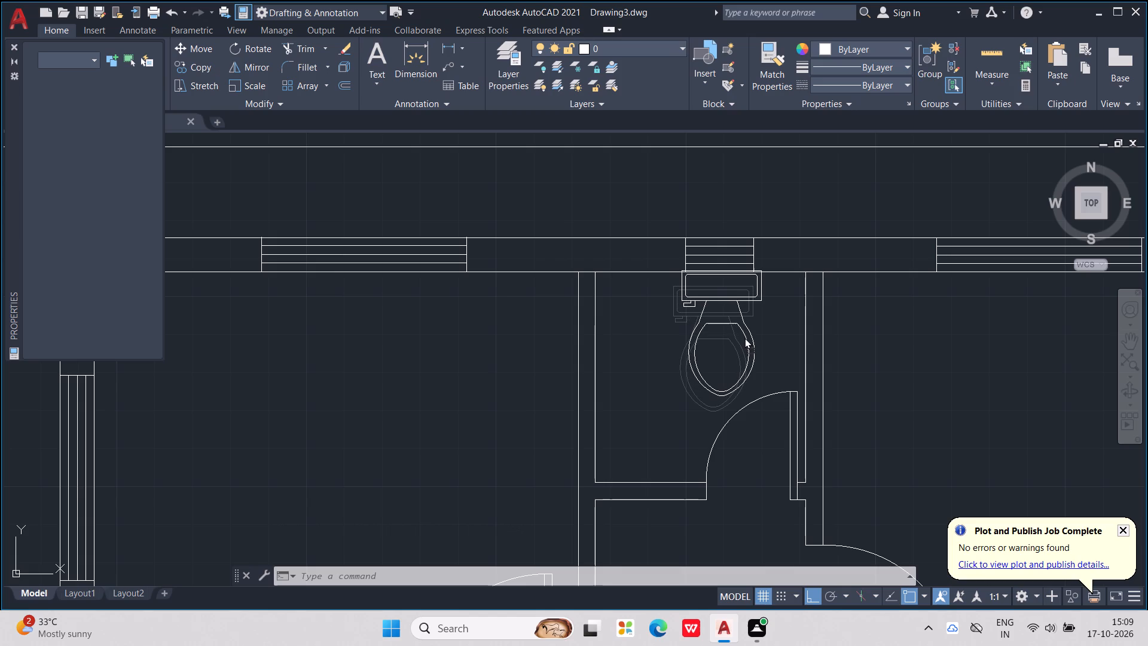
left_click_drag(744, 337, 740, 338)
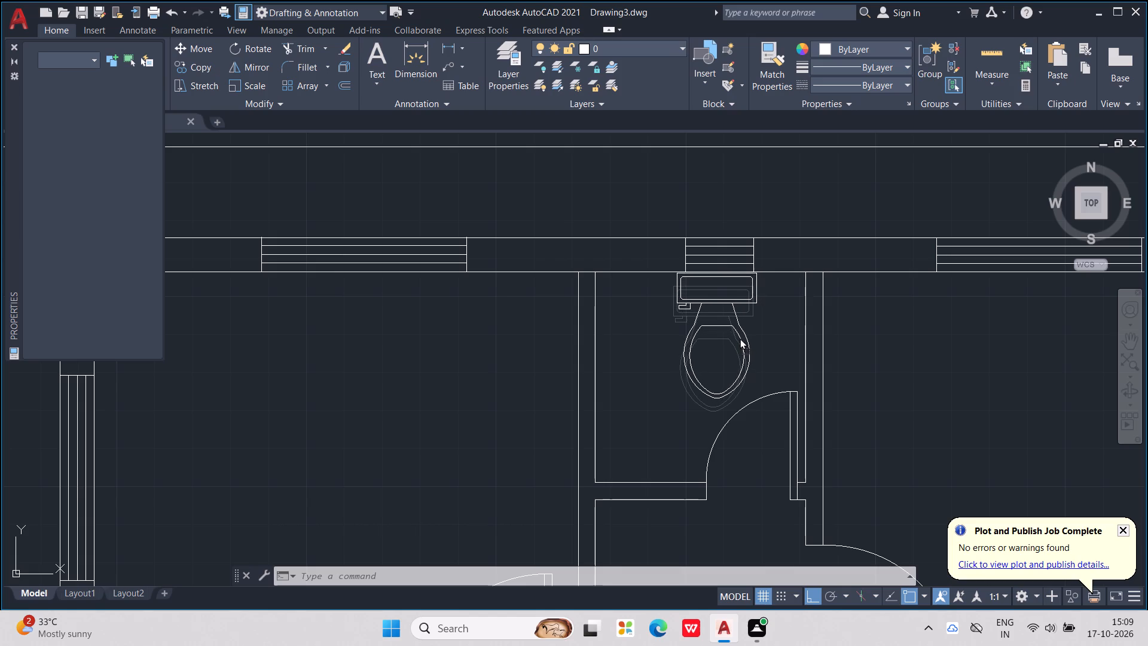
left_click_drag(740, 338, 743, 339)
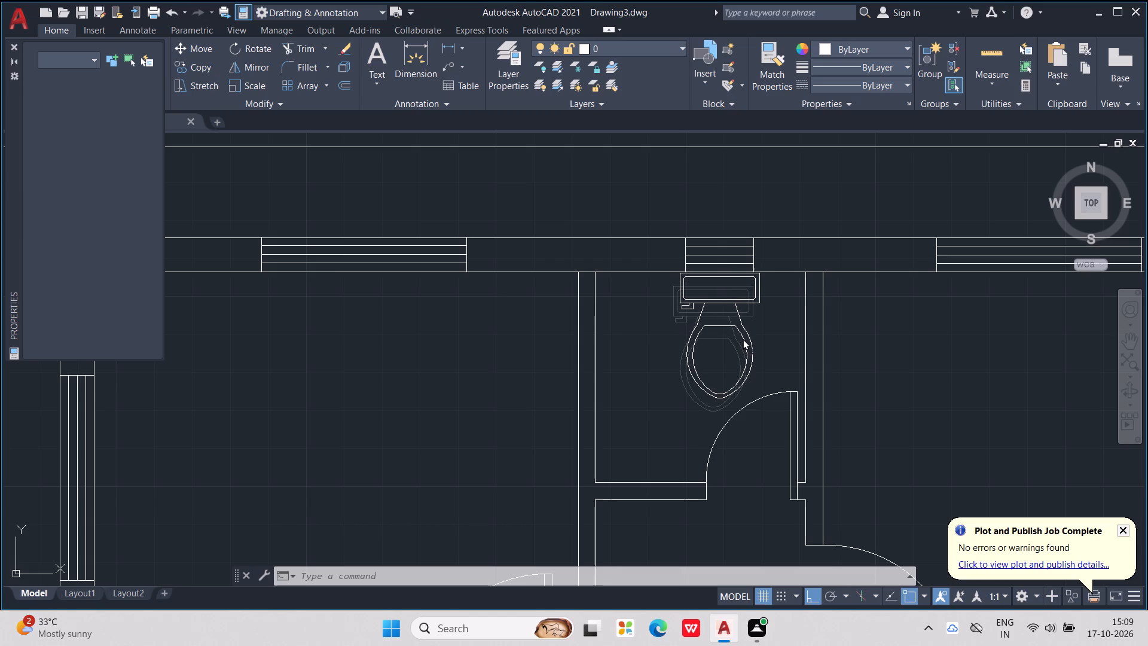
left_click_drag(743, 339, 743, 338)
Rotate the toilet in the small top-middle room by 90 degrees about its tank so the bowl points right.
scroll(744, 331, "down", 2)
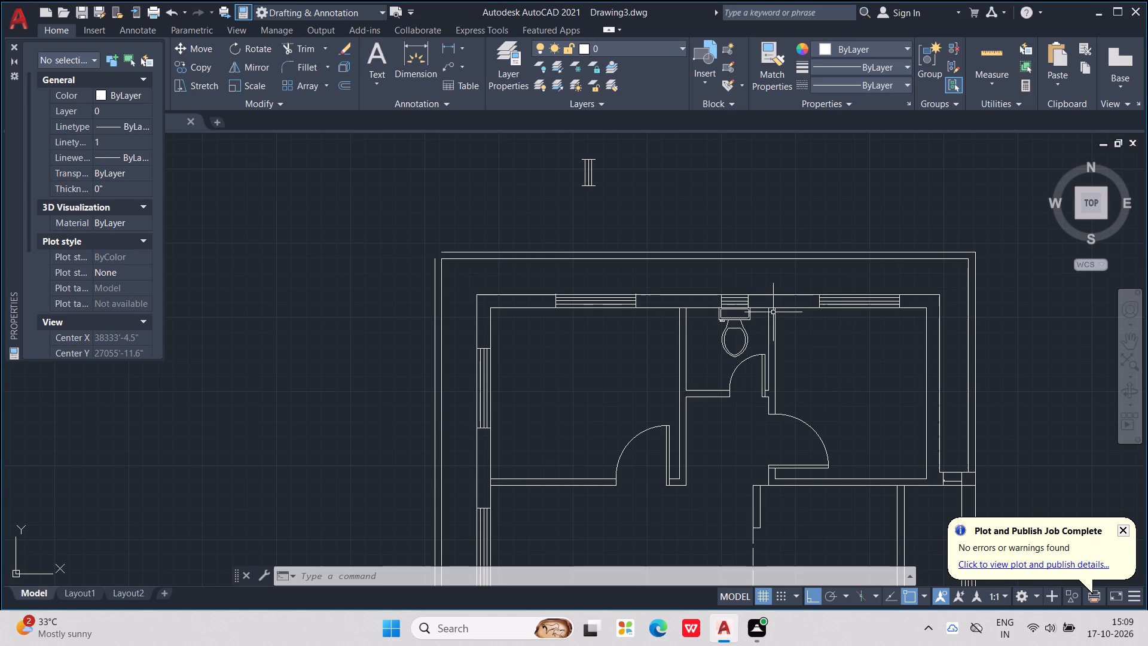
middle_click_drag(771, 309, 703, 266)
middle_click_drag(740, 311, 739, 307)
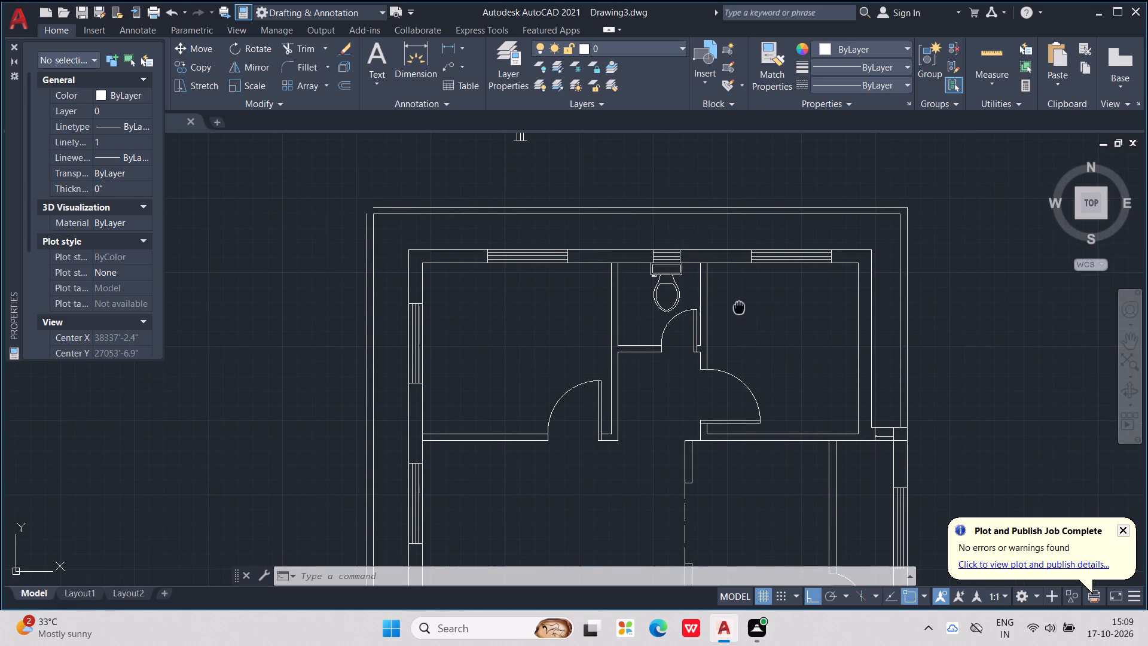
middle_click_drag(739, 307, 690, 276)
scroll(690, 276, "down", 1)
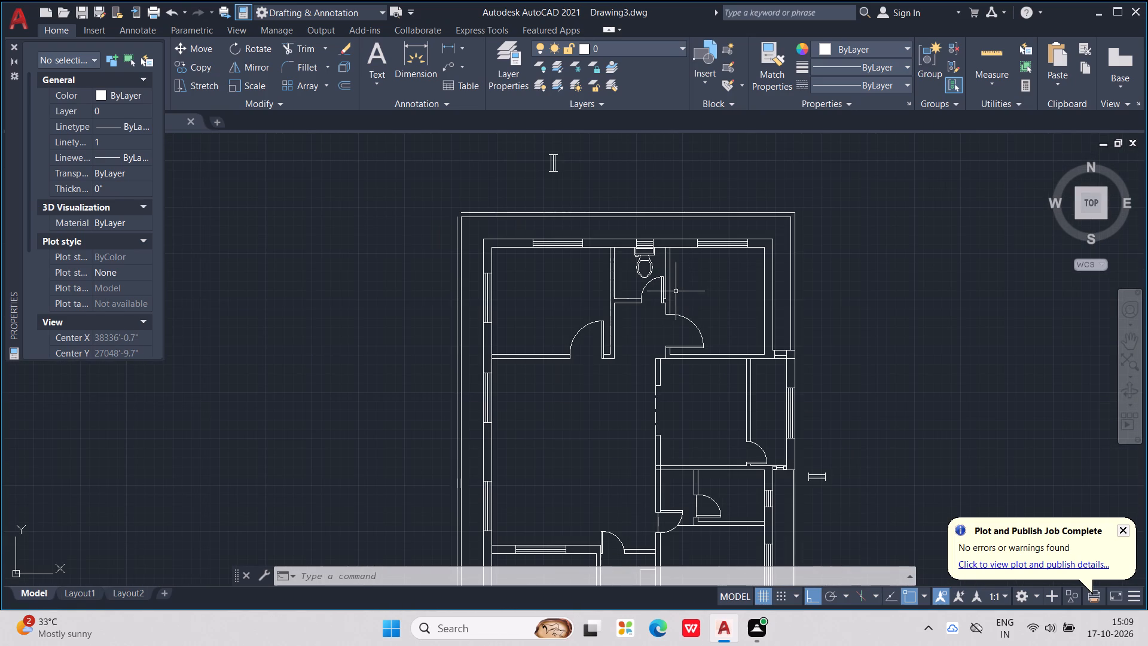
scroll(659, 272, "up", 2)
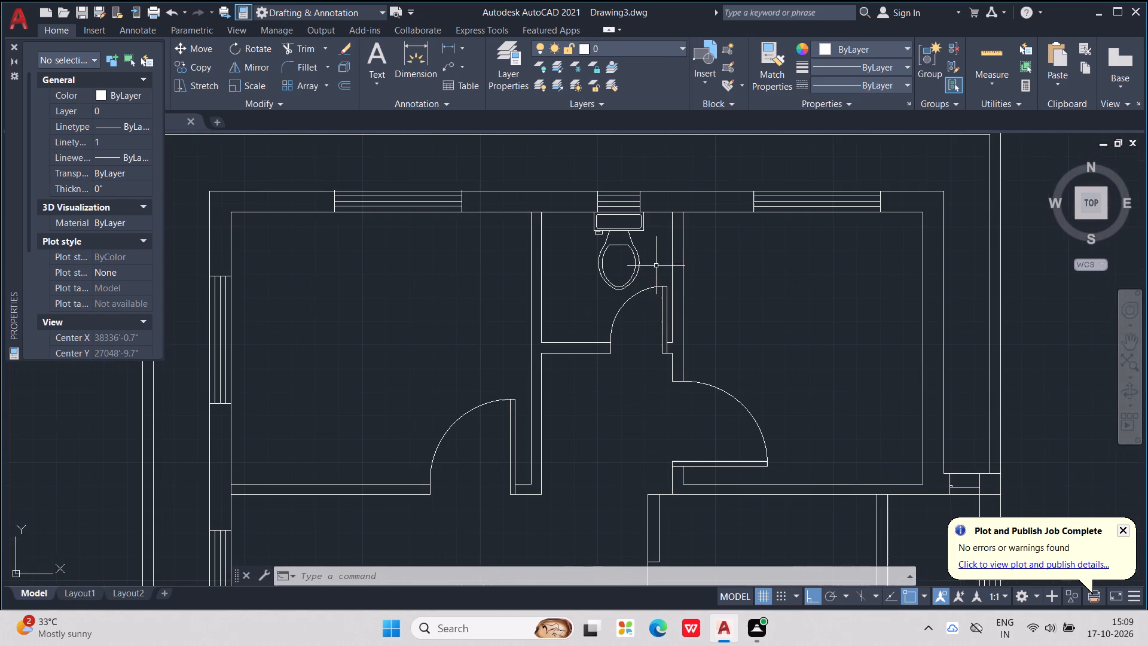
left_click(619, 245)
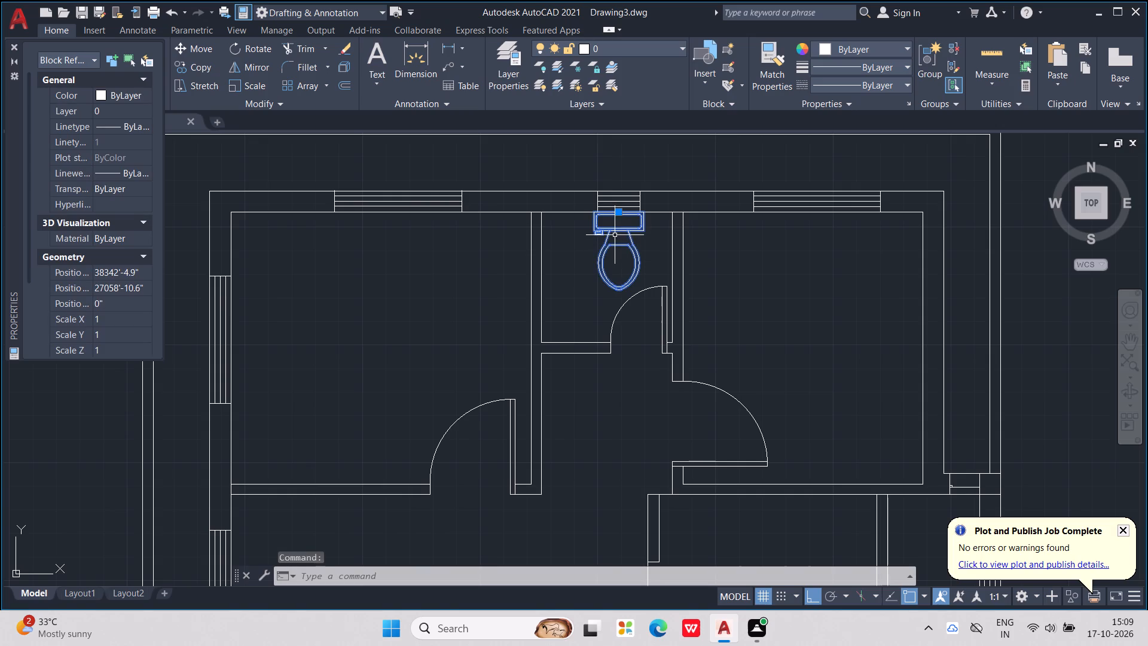
key("r")
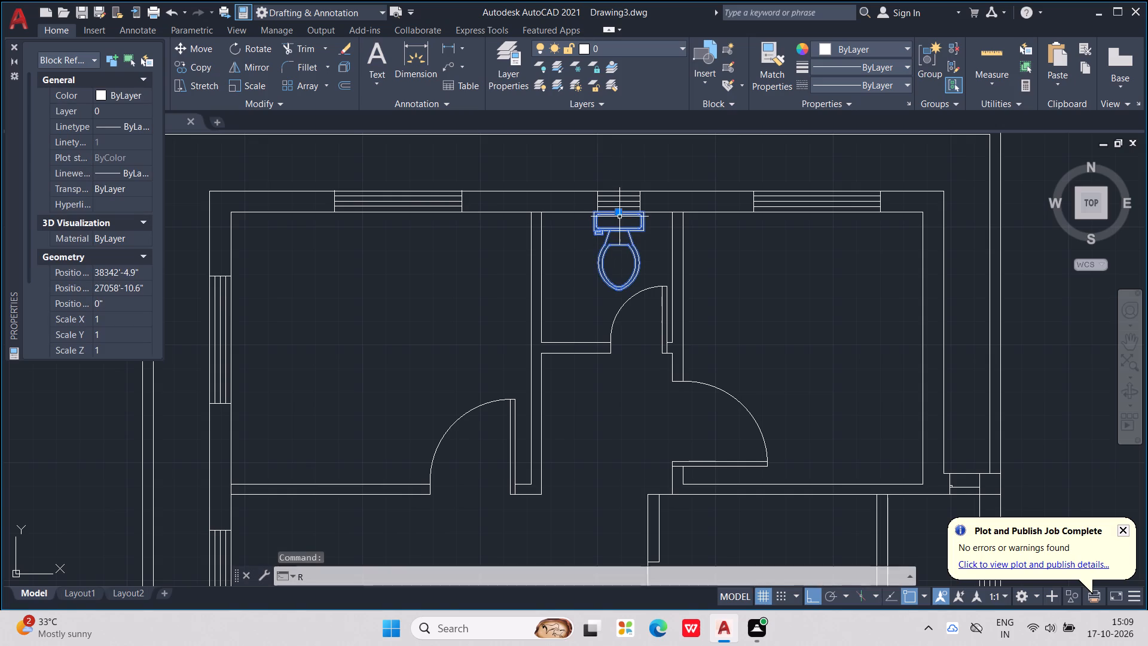
key("o")
key("Return")
left_click(621, 224)
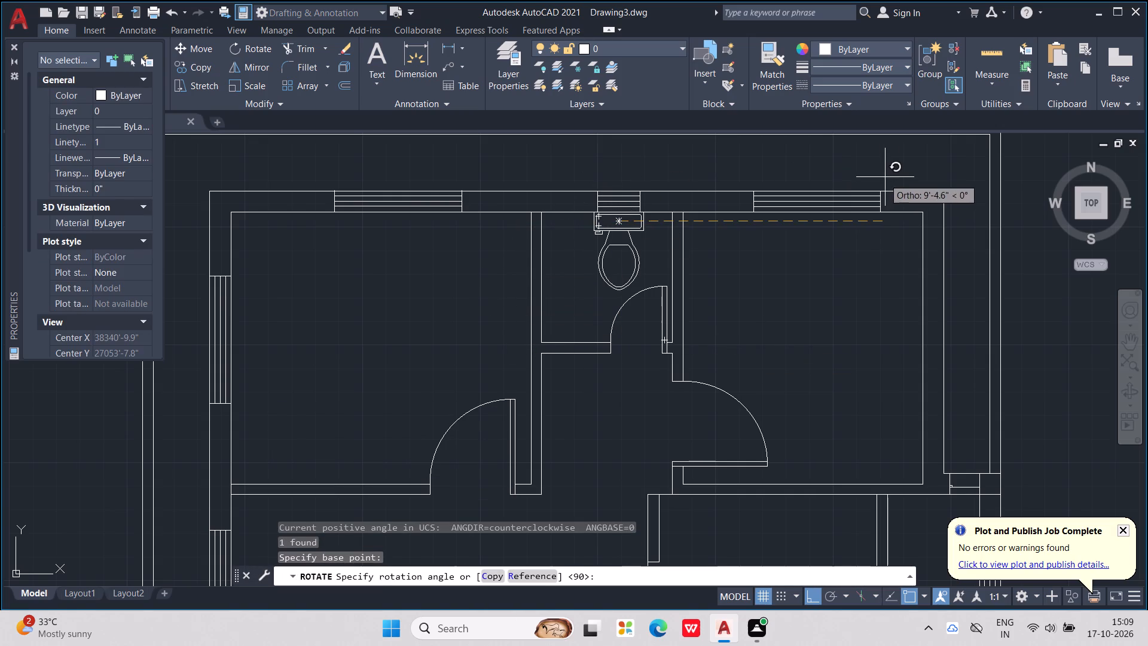
middle_click_drag(636, 191, 643, 357)
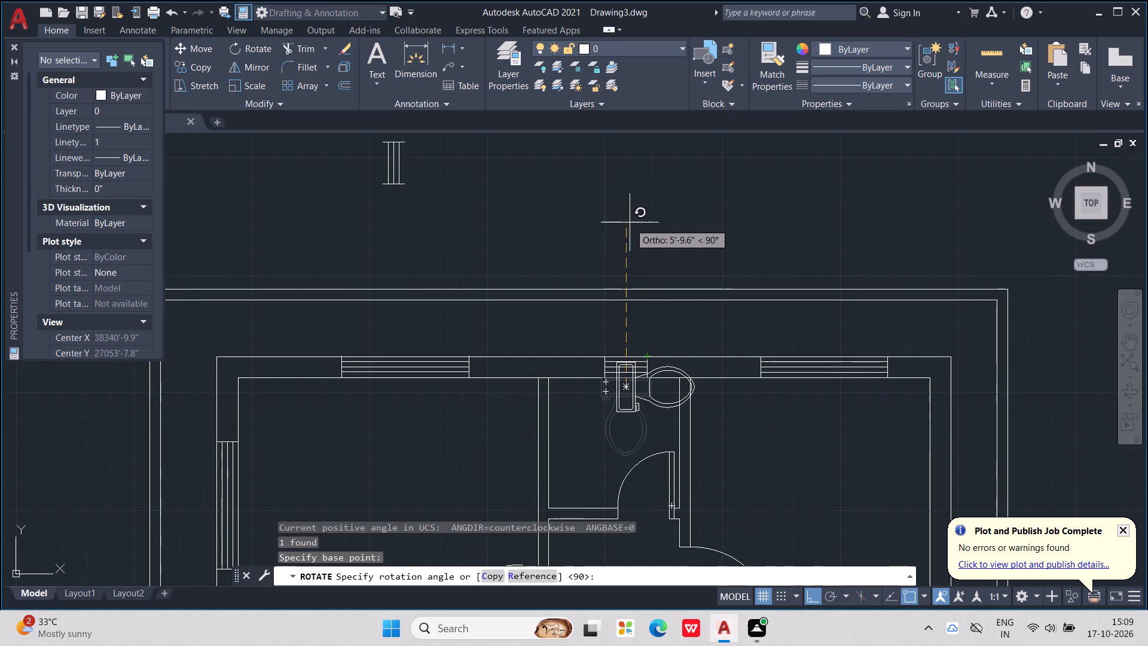
left_click(628, 205)
Move the rotated toilet so its tank sits against the left wall of the small top-middle room.
left_click(667, 368)
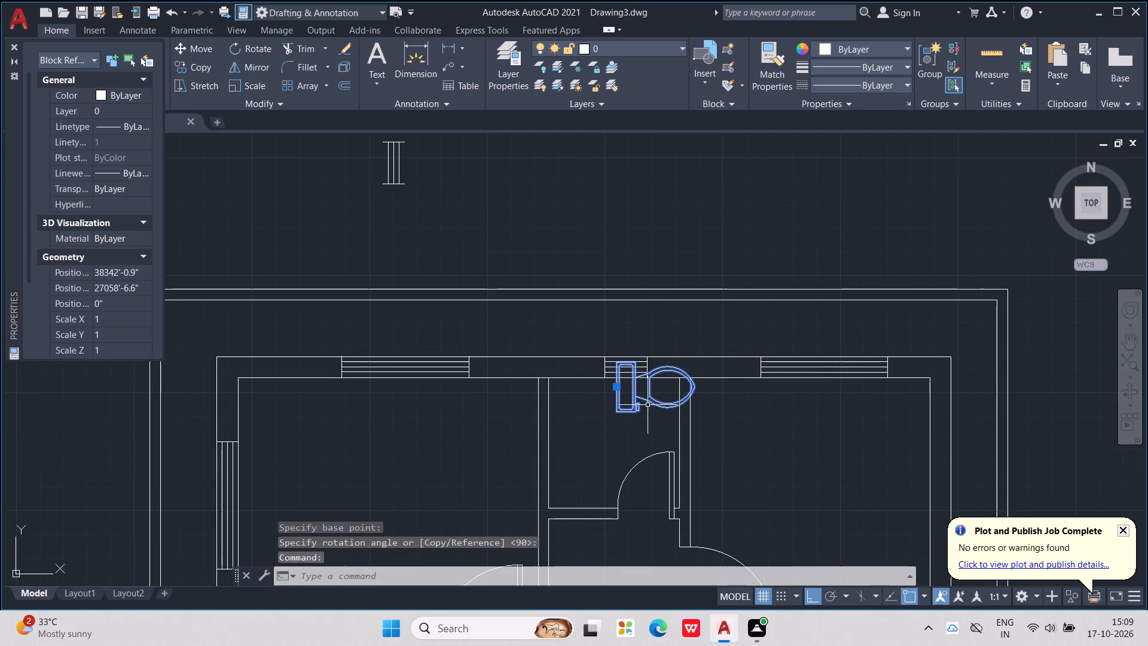
left_click_drag(640, 394, 600, 437)
left_click_drag(619, 395, 607, 409)
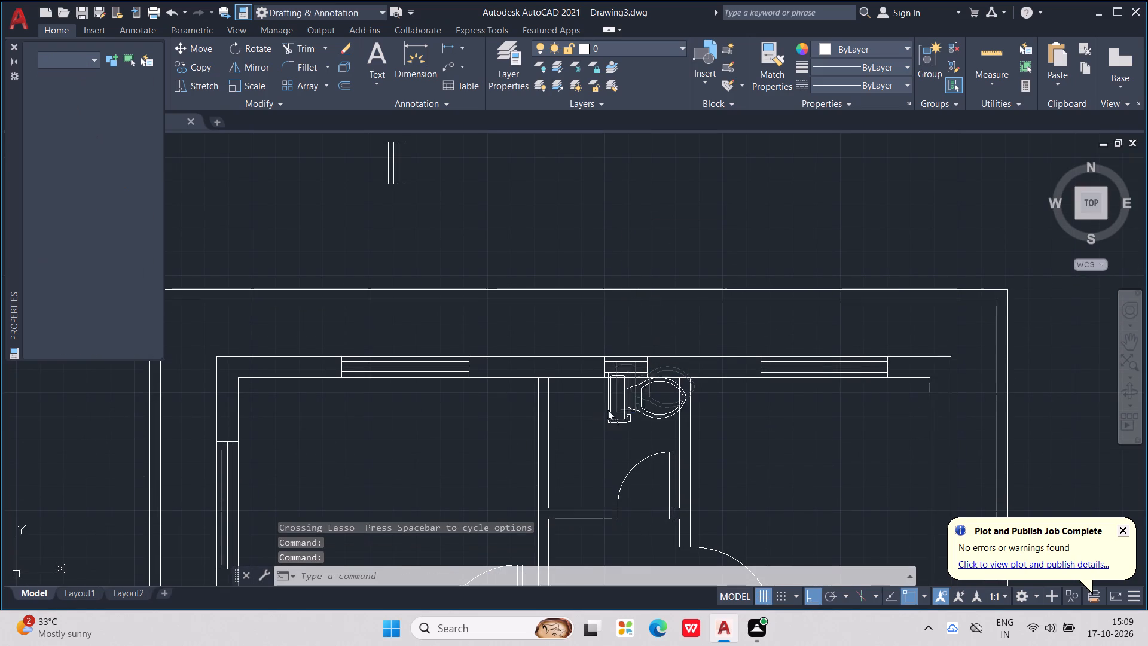
left_click_drag(607, 409, 553, 434)
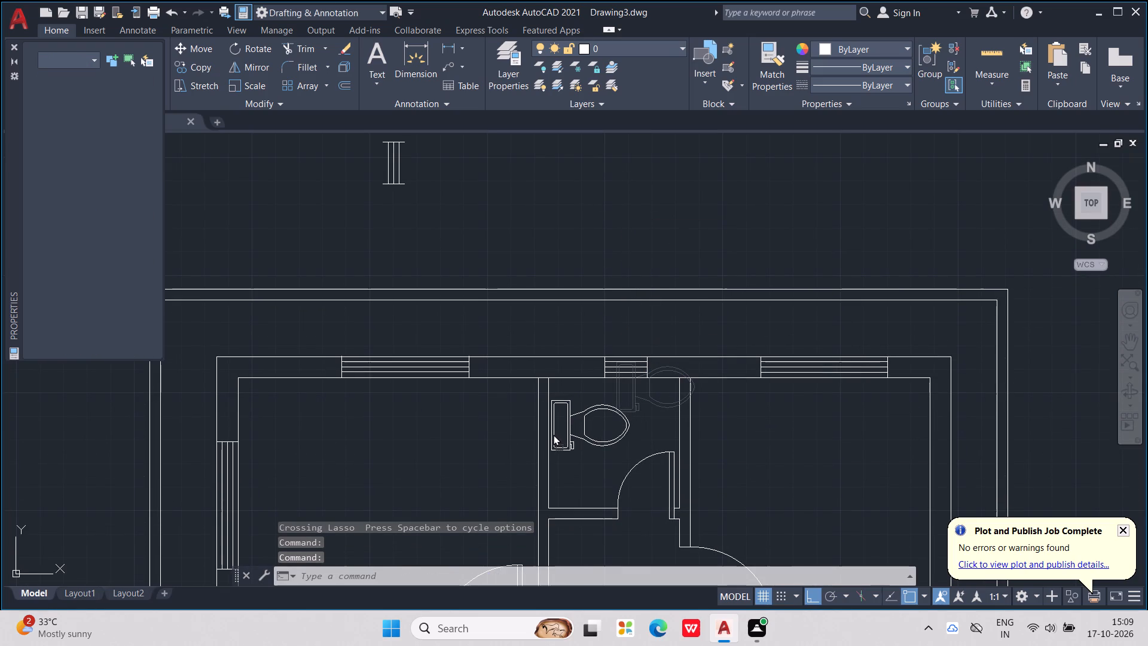
left_click_drag(553, 434, 555, 425)
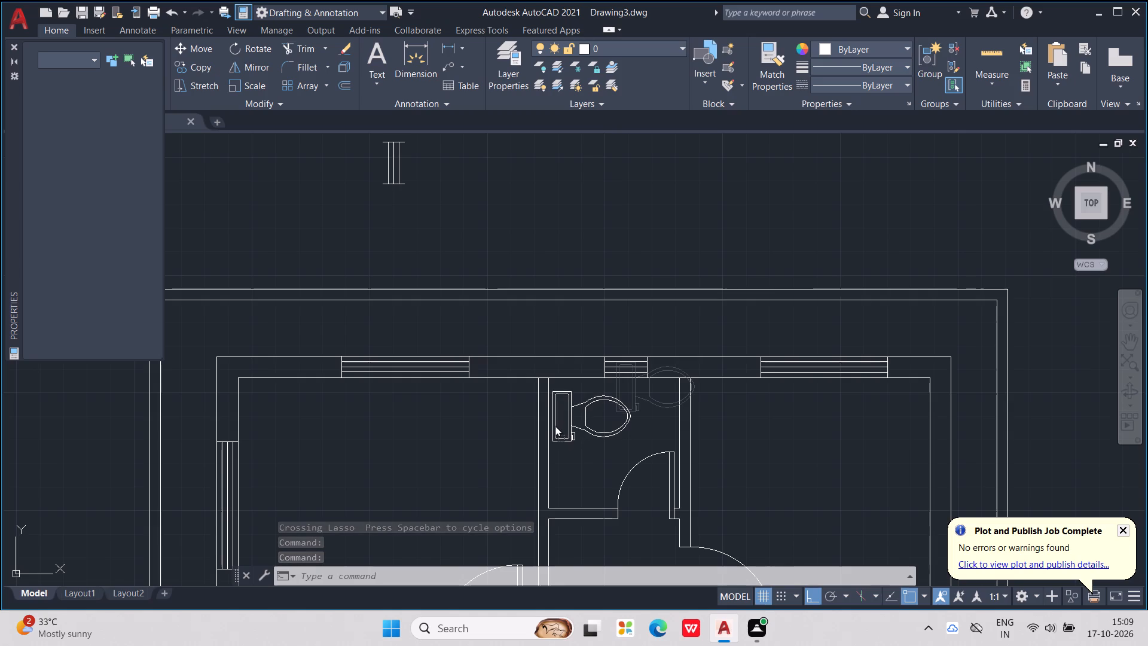
left_click_drag(555, 425, 553, 422)
Copy the toilet and paste the duplicate in the empty area outside the right boundary wall.
scroll(603, 391, "down", 1)
middle_click_drag(602, 381, 584, 292)
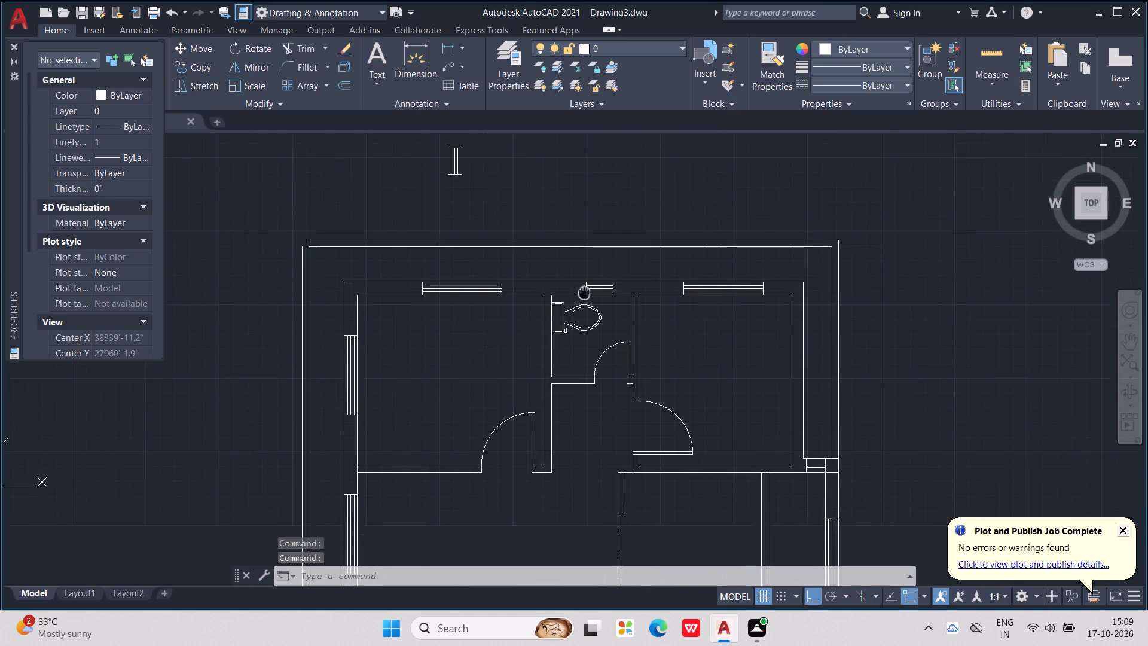
middle_click_drag(584, 292, 608, 266)
left_click(609, 281)
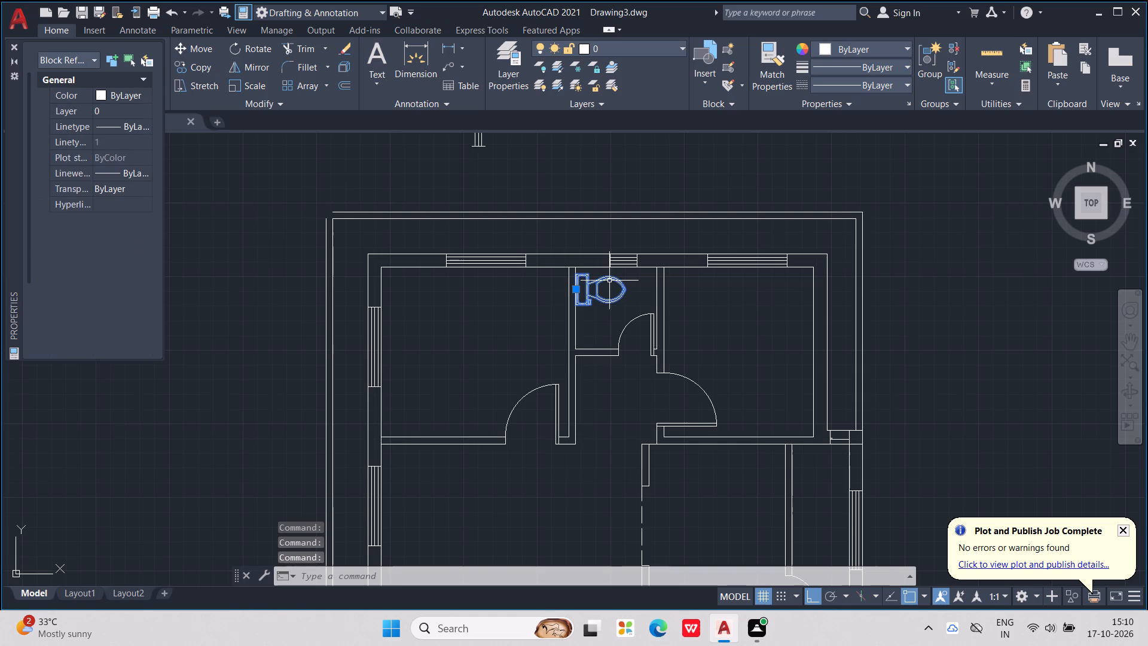
key("ctrl+c")
key("ctrl+v")
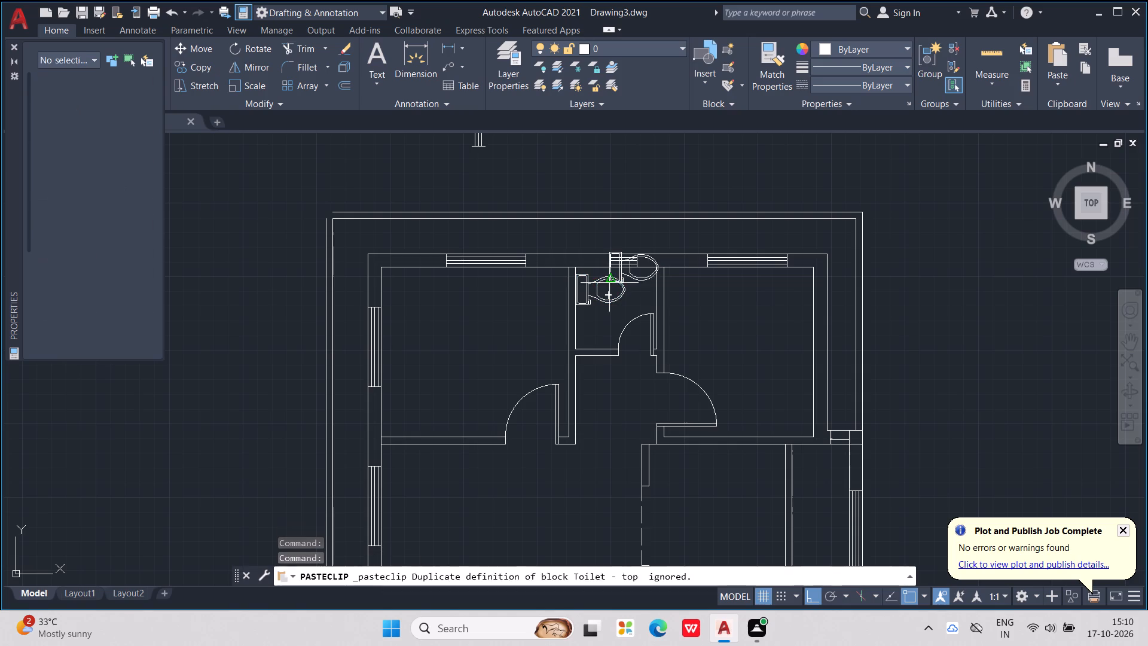
scroll(740, 352, "down", 1)
middle_click_drag(740, 352, 658, 273)
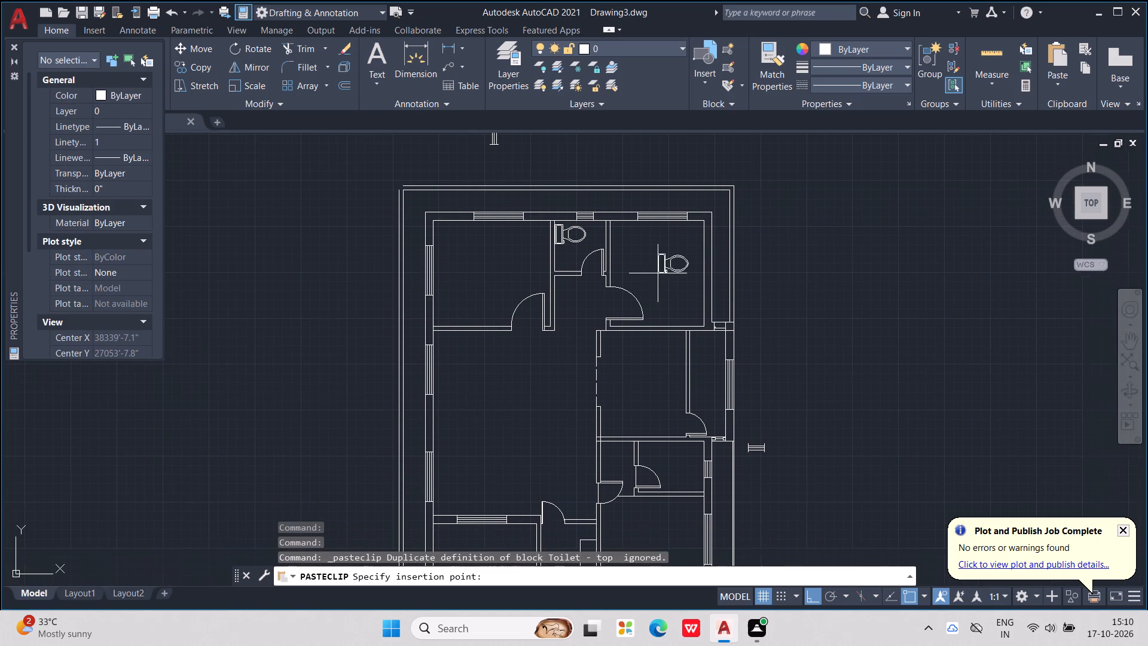
scroll(693, 449, "up", 1)
left_click(884, 406)
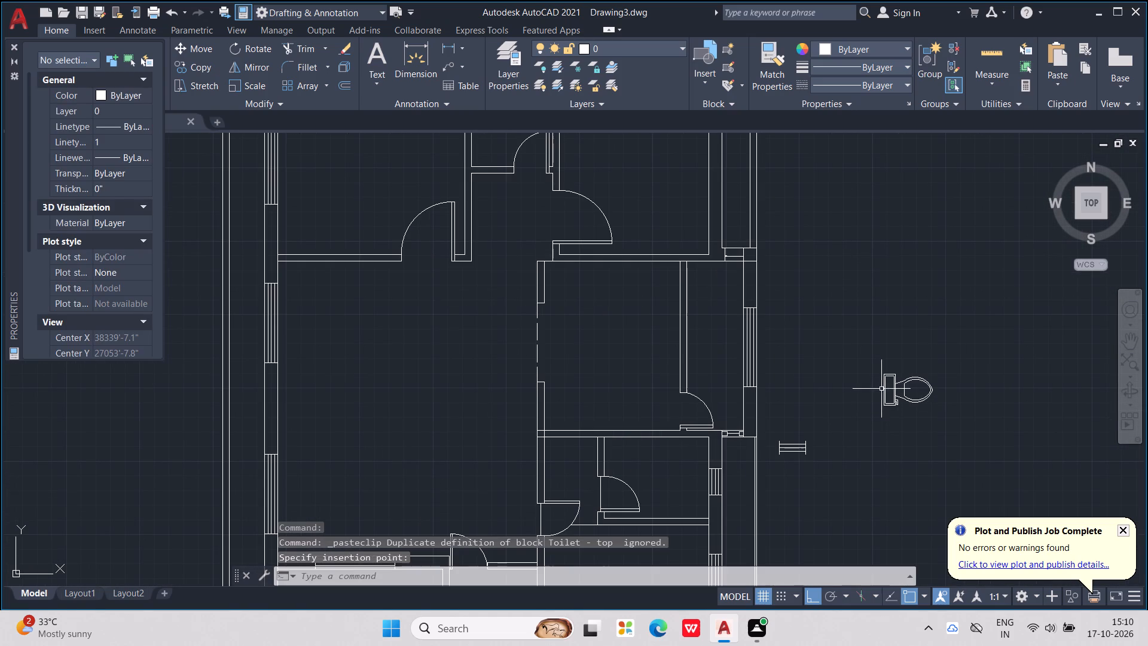
Rotate the toilet copy outside the right boundary wall by 270 degrees so its bowl points down.
left_click(887, 379)
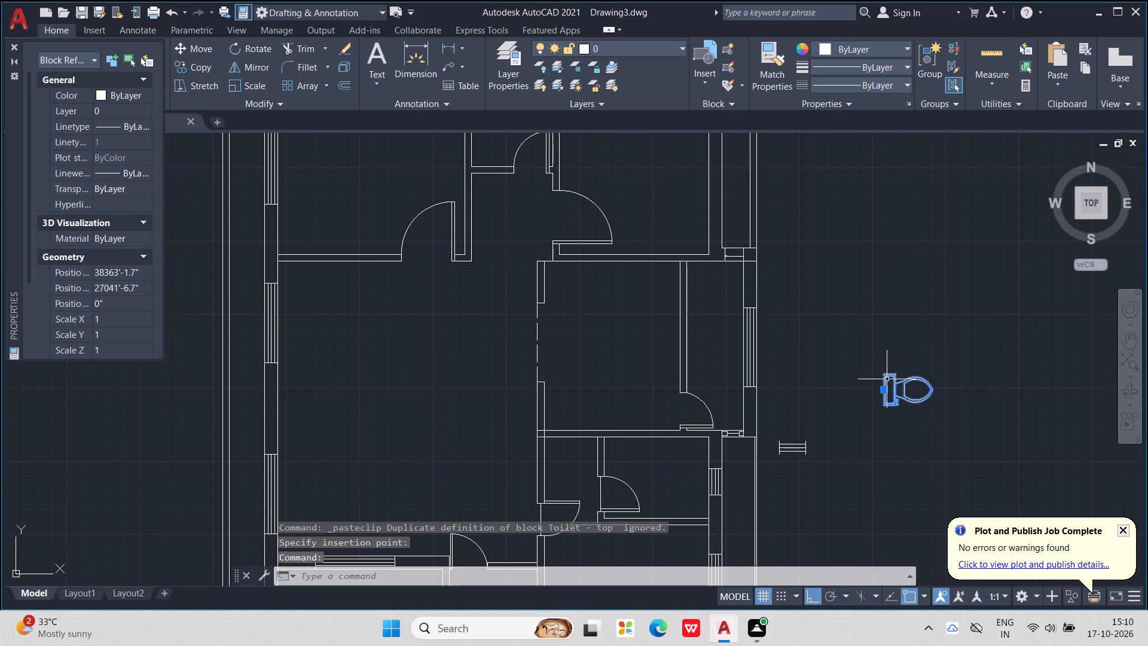
type("RO")
key("Return")
left_click(887, 388)
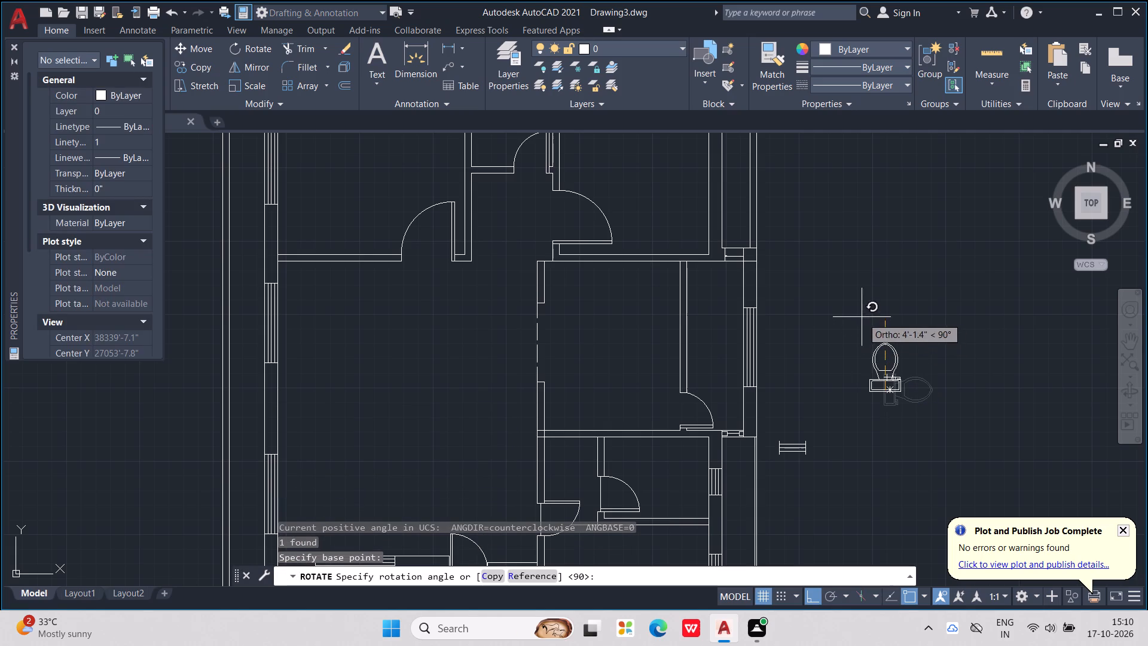
left_click(803, 543)
Move the rotated toilet copy into the small bathroom along the right side of the house, near its short window.
left_click(885, 397)
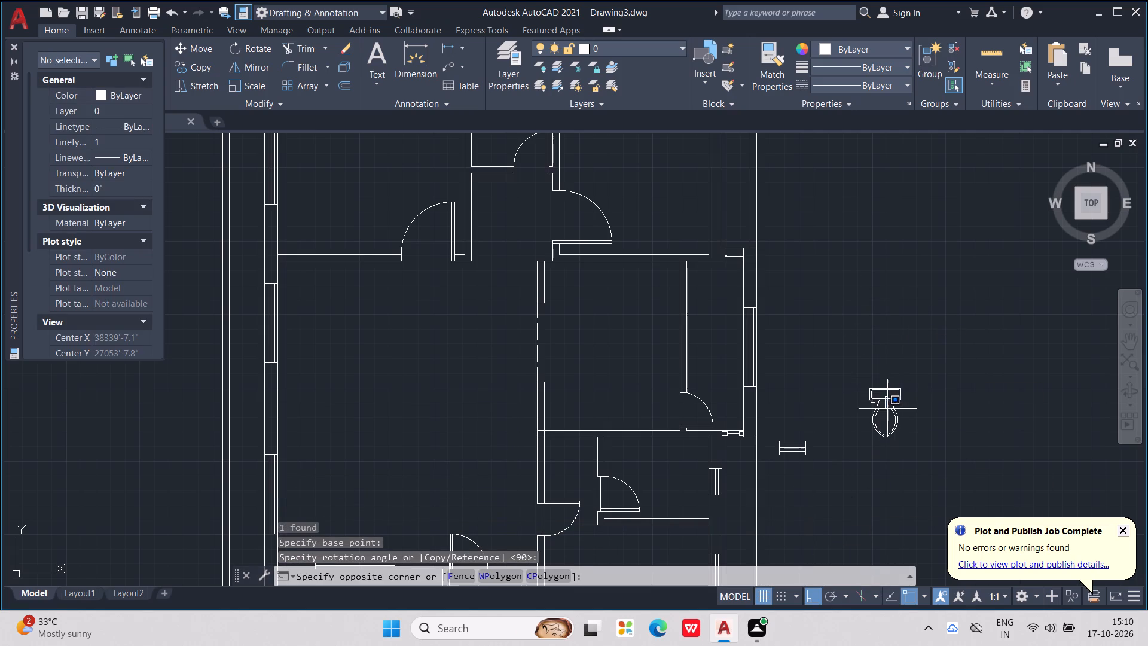
left_click_drag(887, 409, 854, 459)
left_click_drag(878, 386, 907, 378)
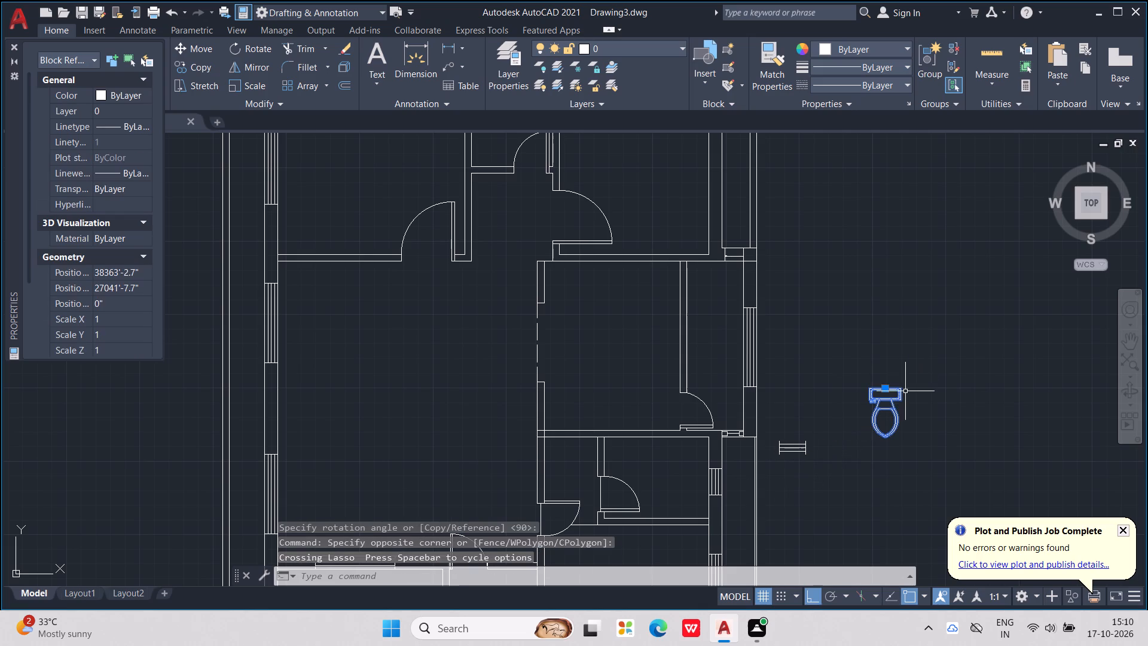
left_click_drag(899, 395, 701, 479)
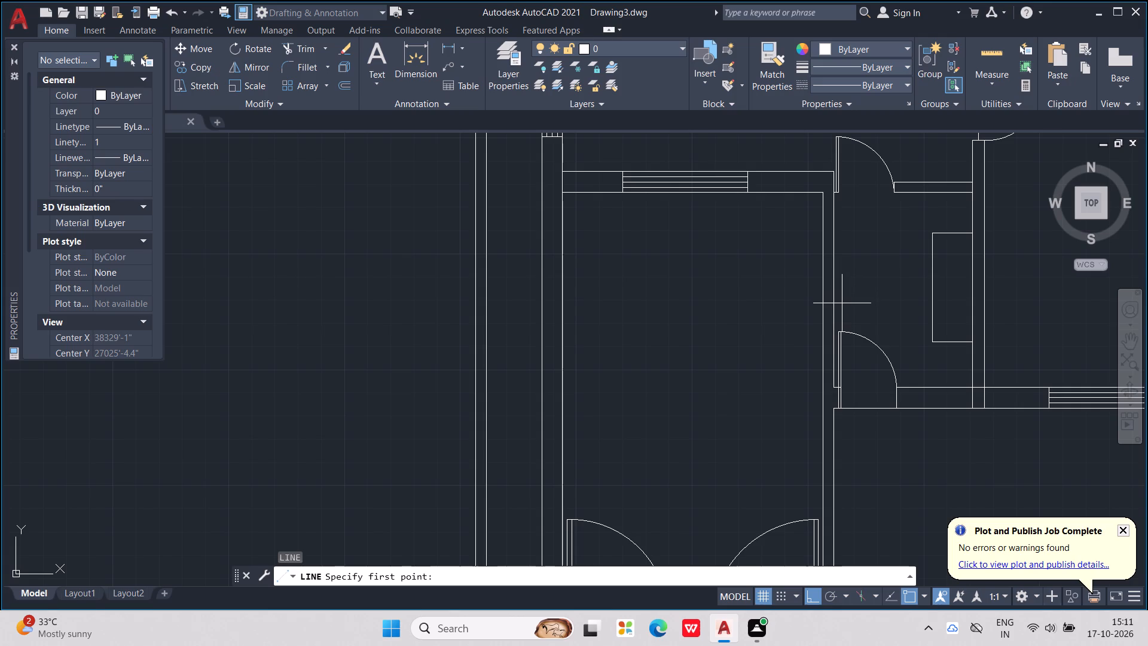
Draw a short horizontal line across the wall between the double-door room and the narrow stair-side room, just above the lower single door.
left_click(839, 325)
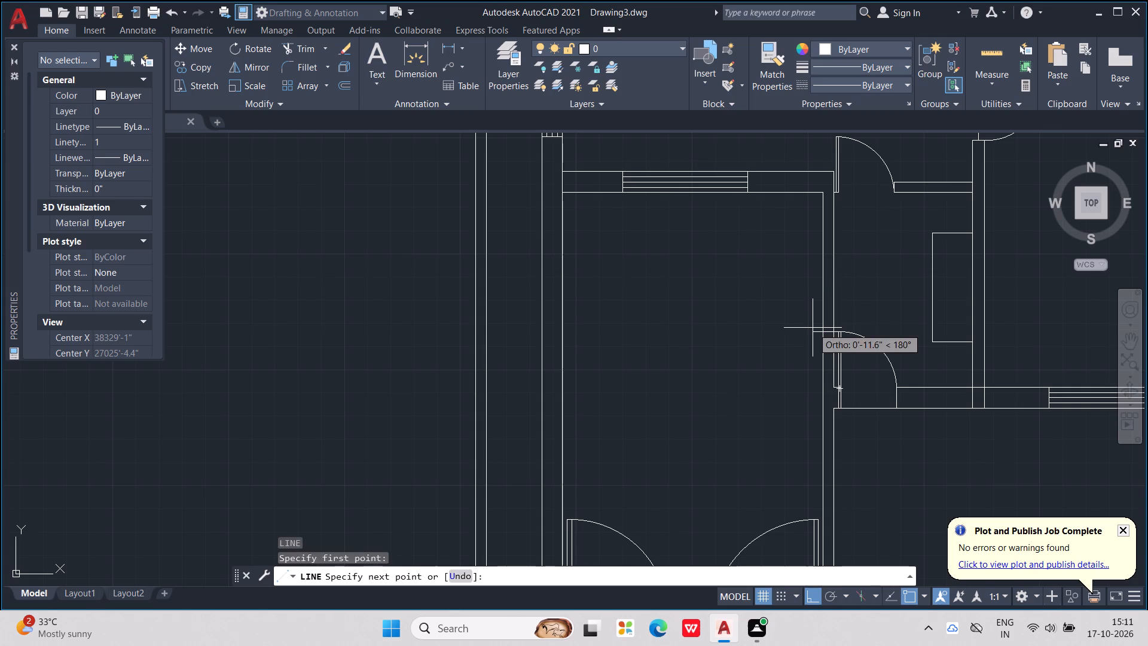
key("ctrl+z")
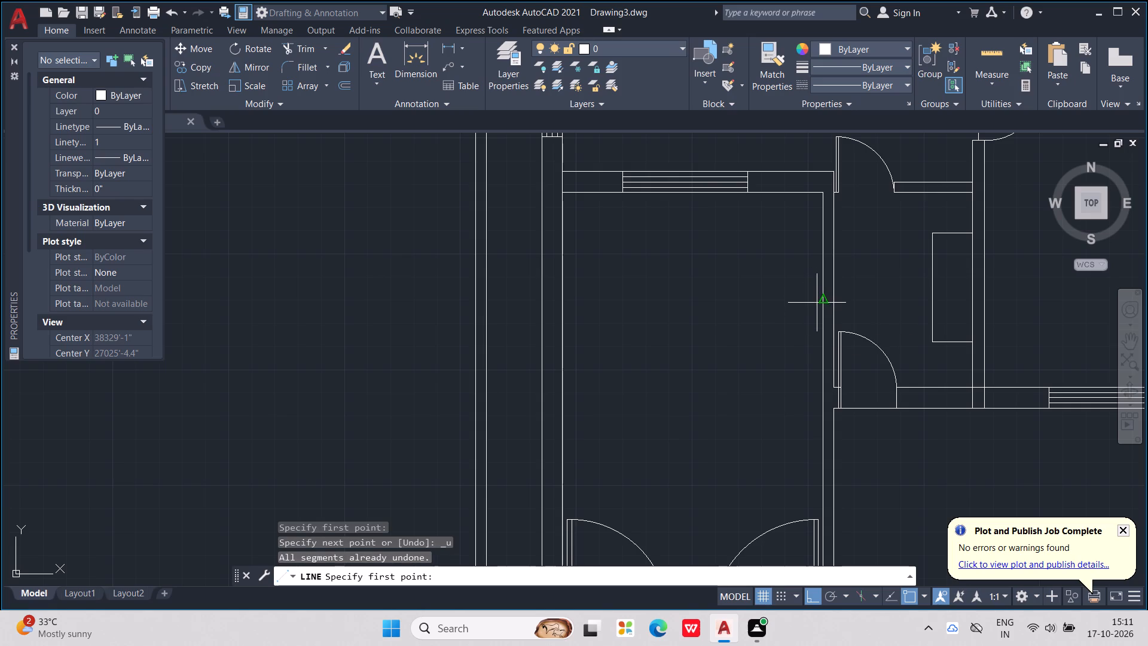
left_click(839, 316)
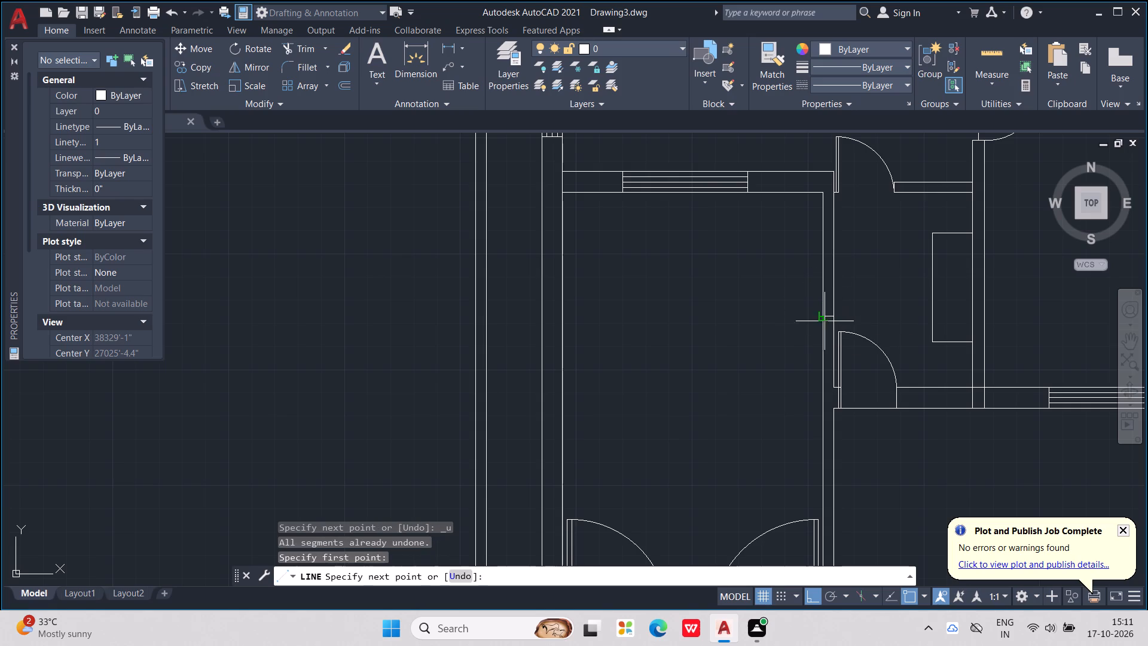
left_click(821, 315)
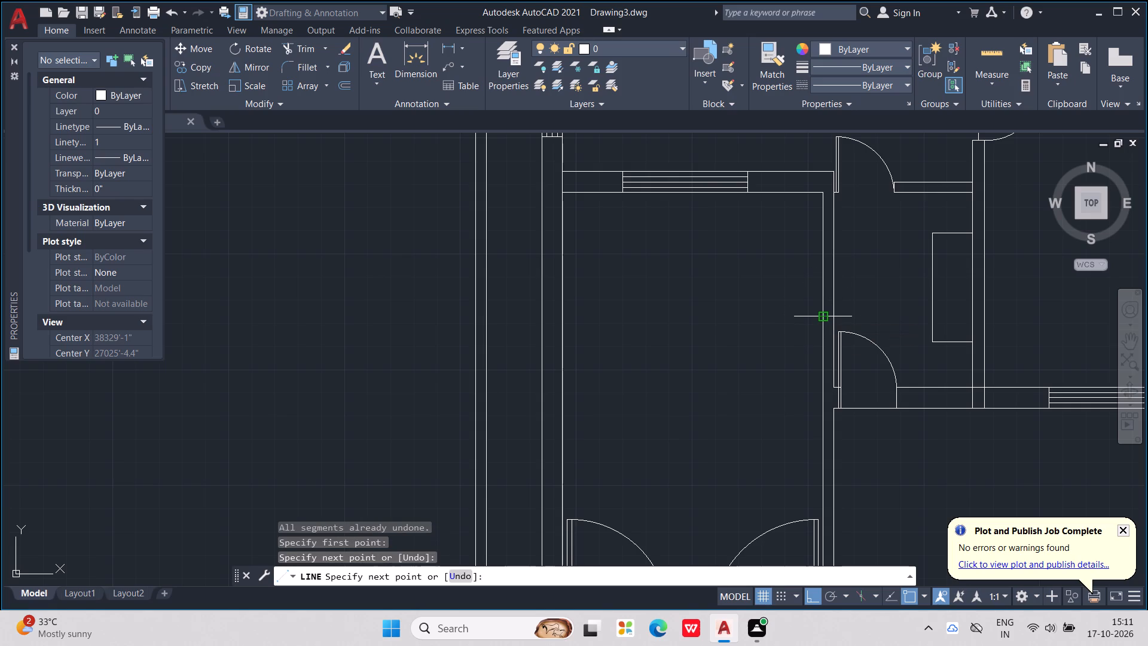
key("Escape")
key("Escape")
key("Escape")
key("Escape")
key("Escape")
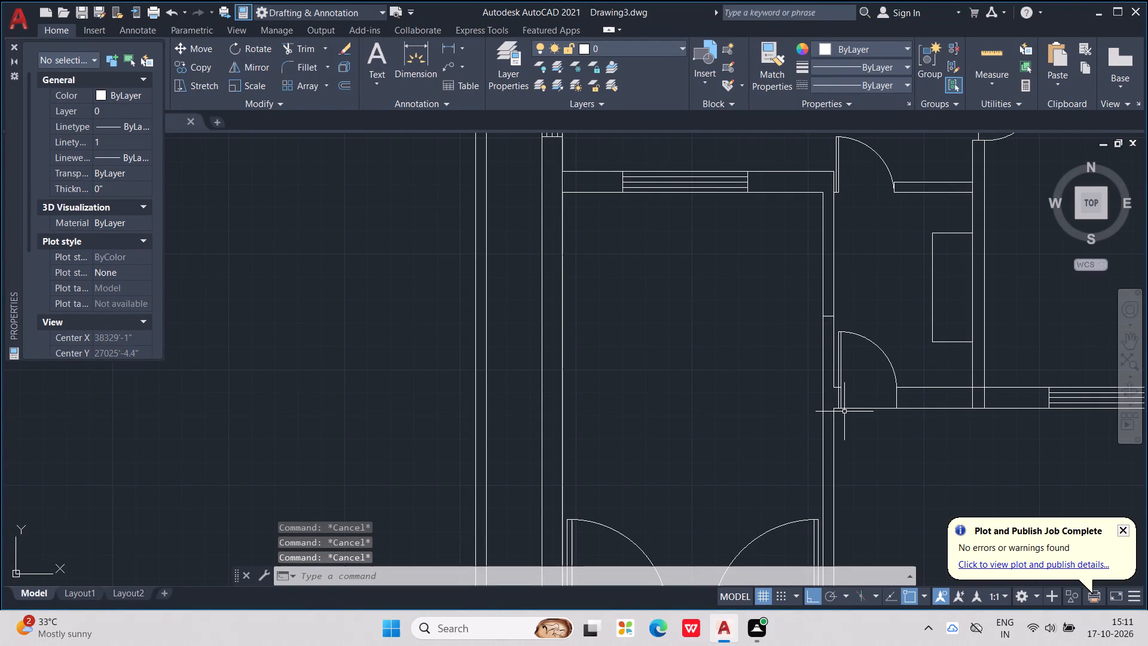
Extend the wall face line beside the lower single door down to the wall corner below it.
scroll(837, 373, "up", 3)
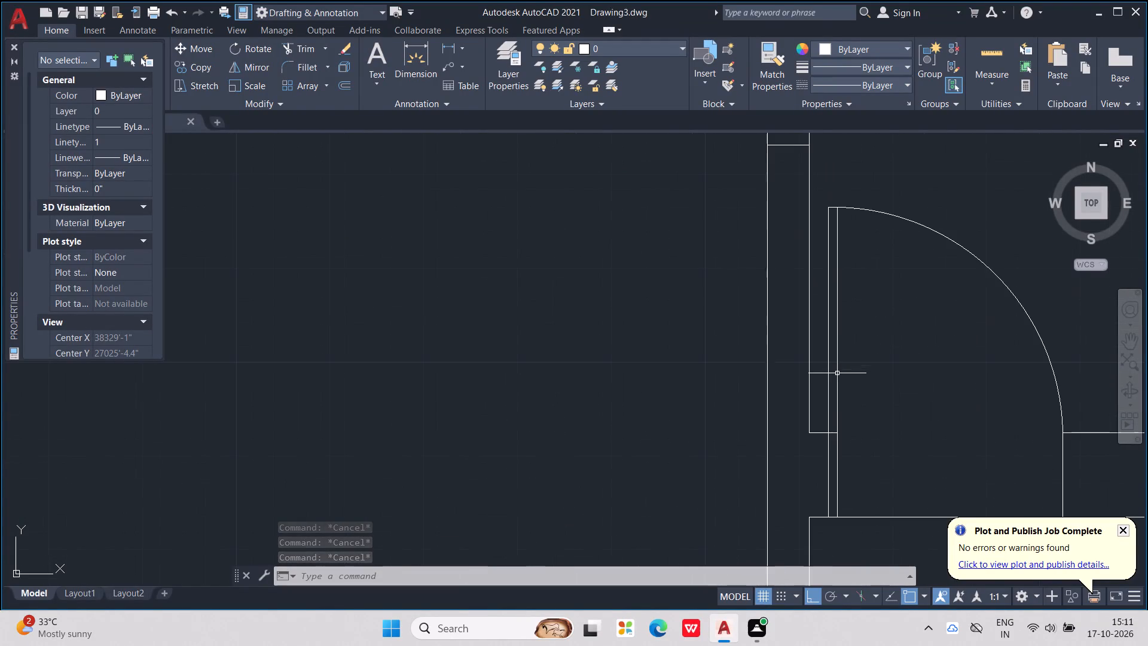
middle_click_drag(810, 396, 812, 349)
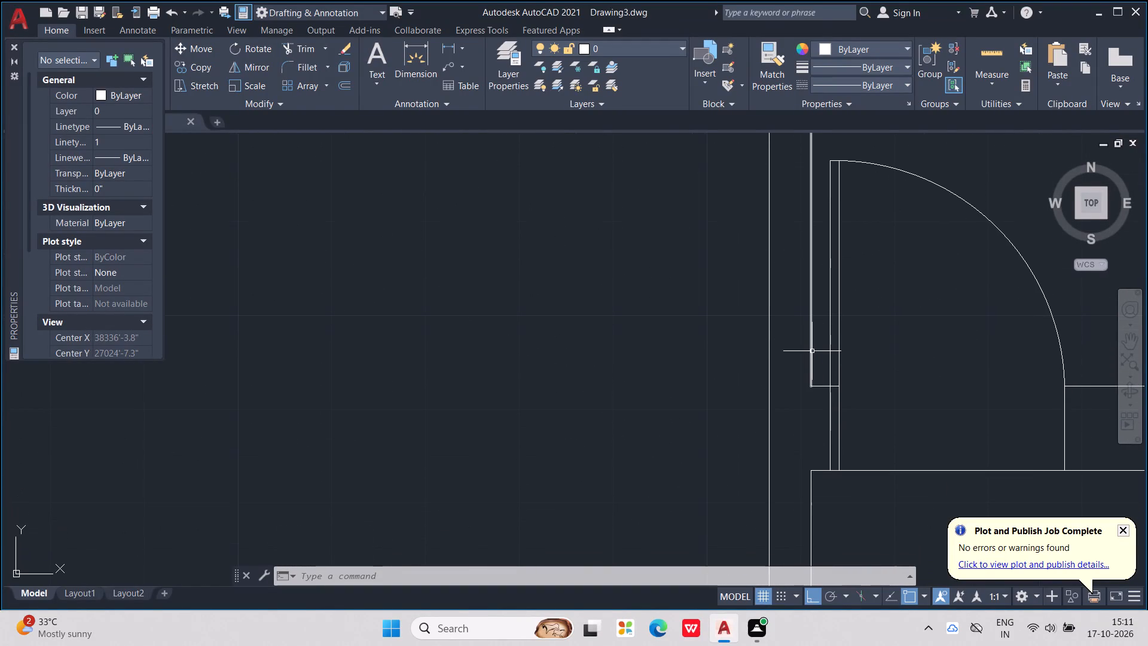
key("Escape")
key("w")
key("Escape")
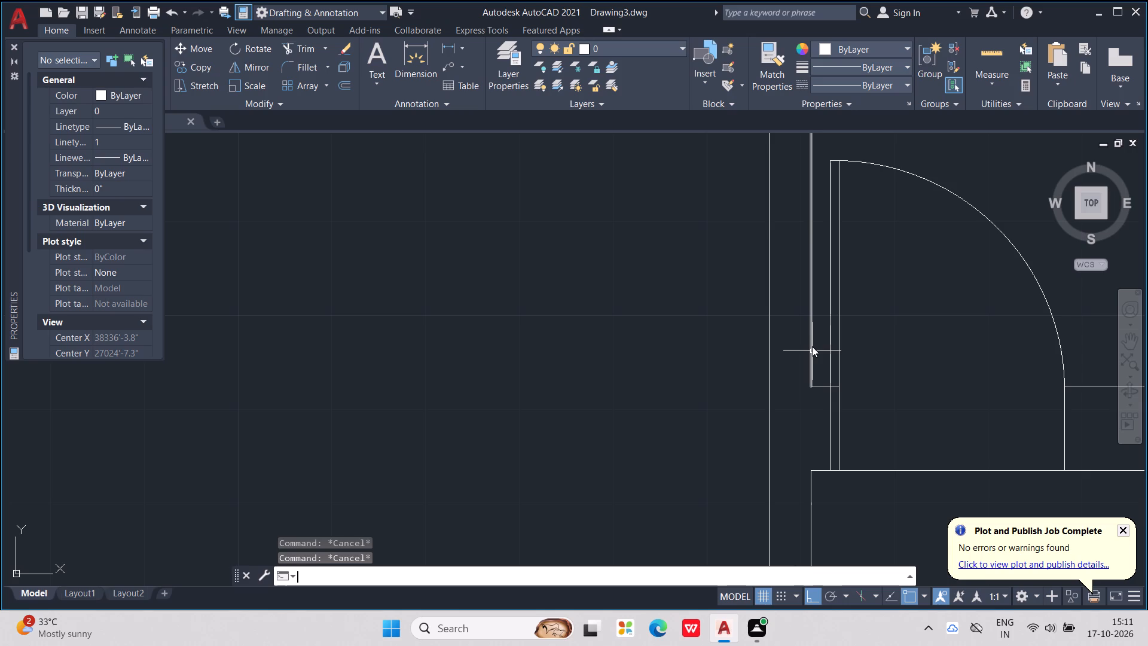
key("e")
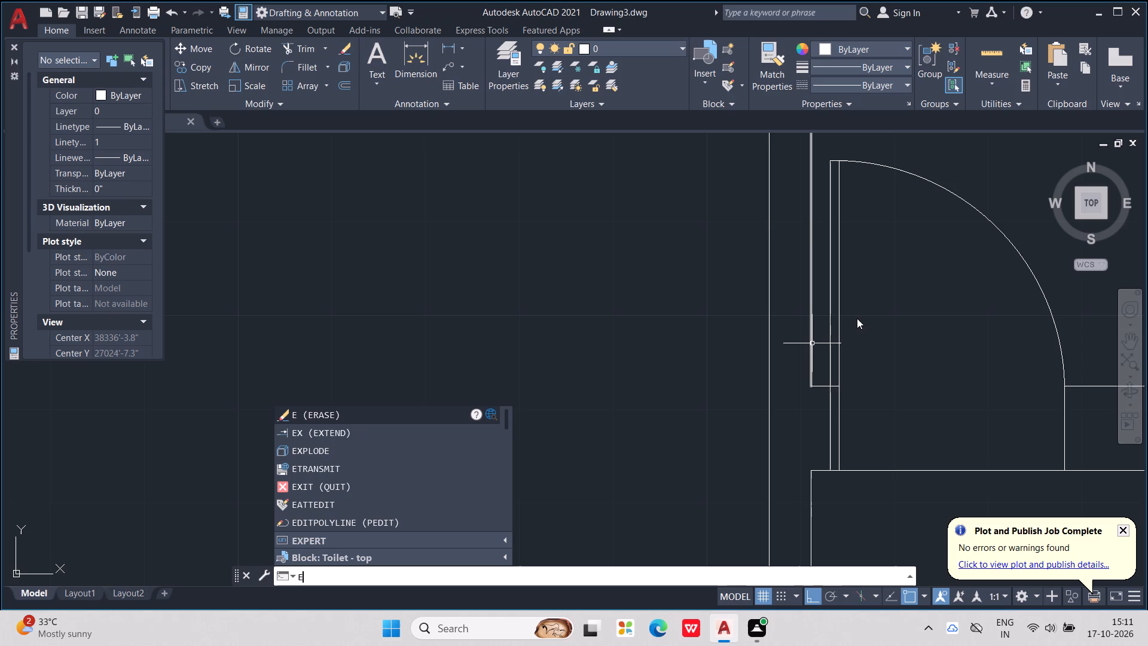
type("X\\")
key("Return")
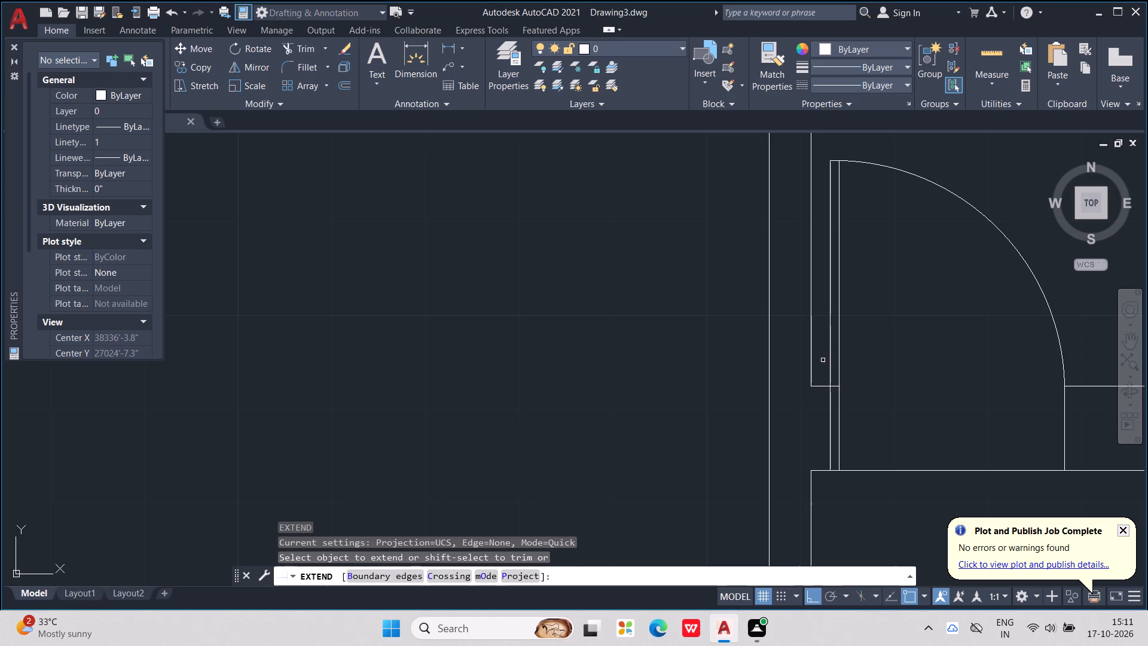
scroll(806, 305, "down", 3)
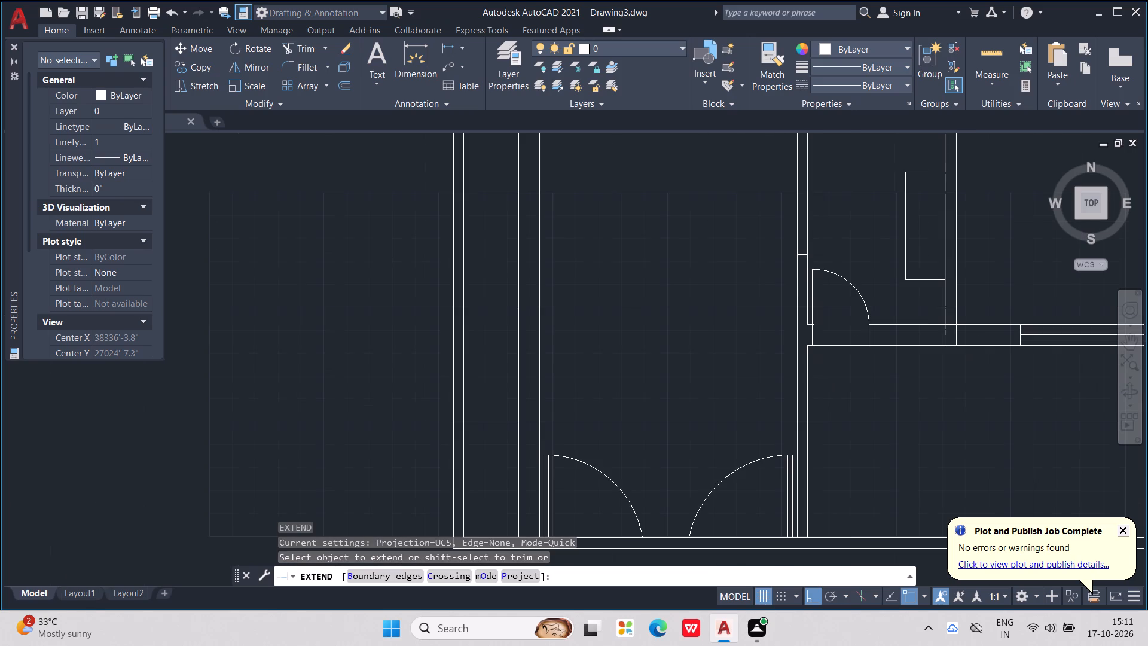
left_click(807, 303)
key("Escape")
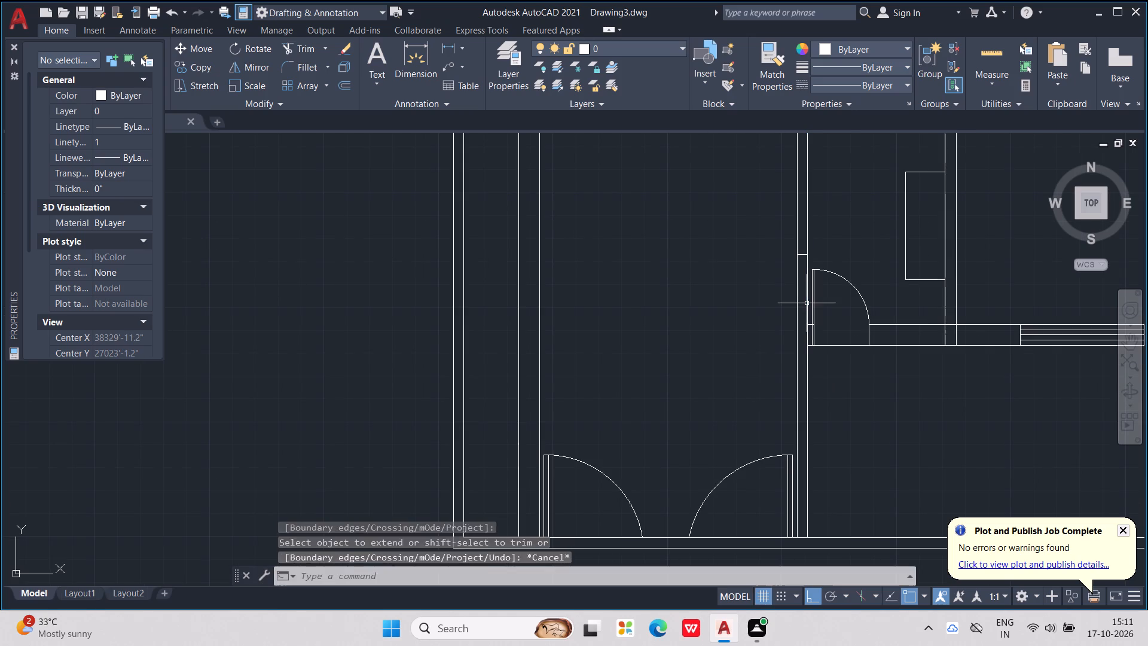
key("Escape")
key("Escape")
scroll(809, 292, "up", 2)
key("Escape")
key("Escape")
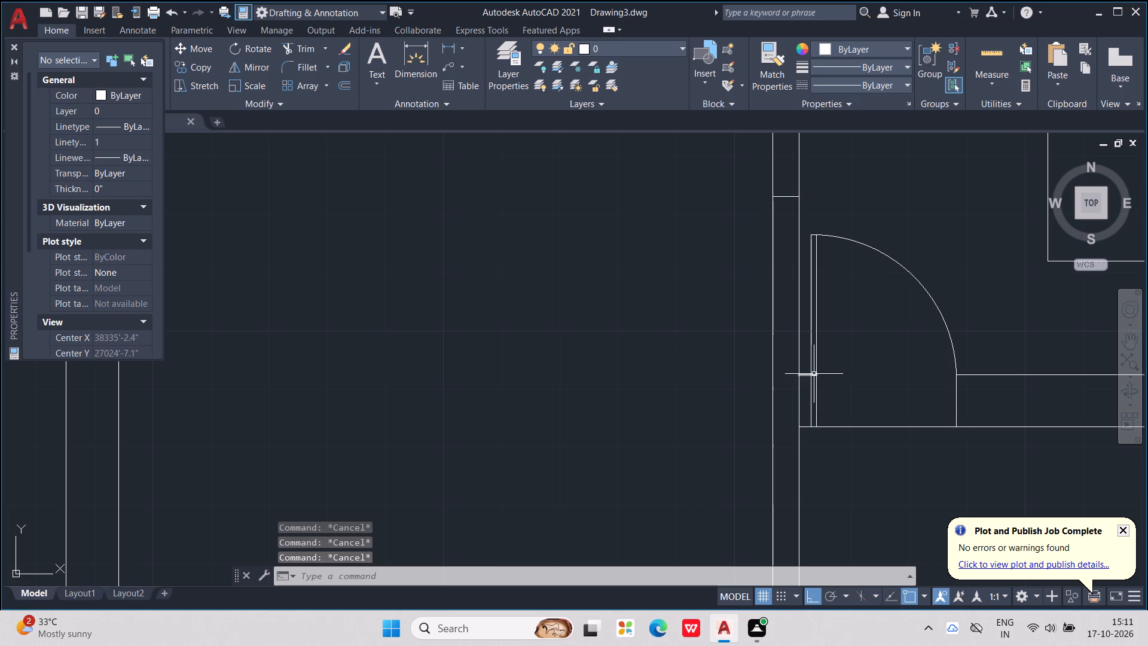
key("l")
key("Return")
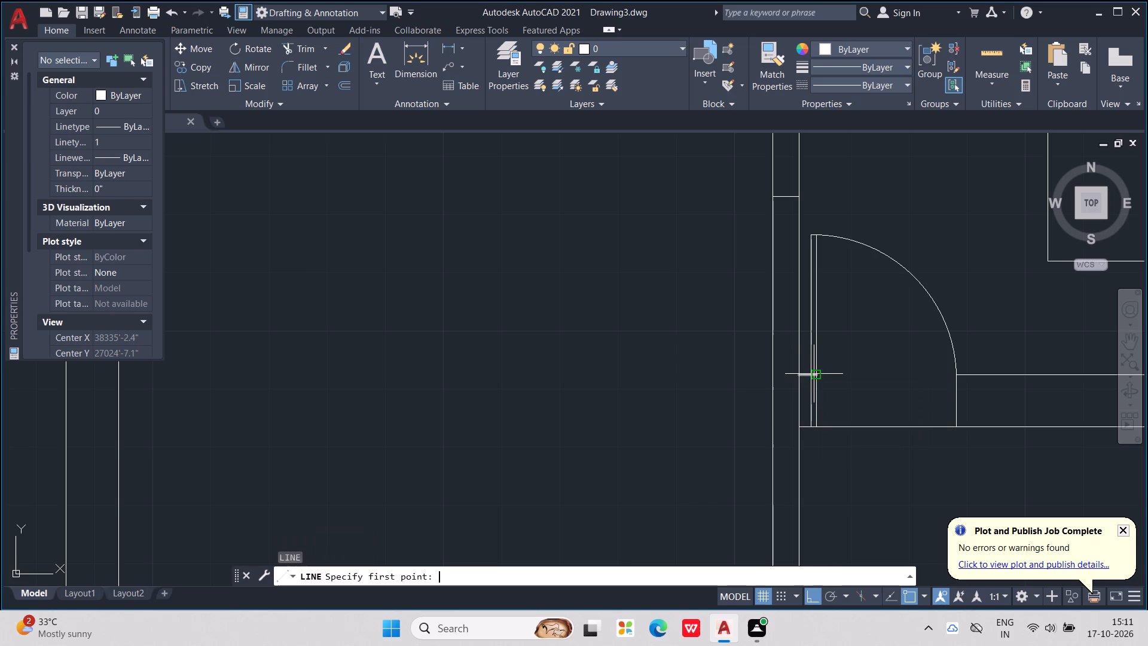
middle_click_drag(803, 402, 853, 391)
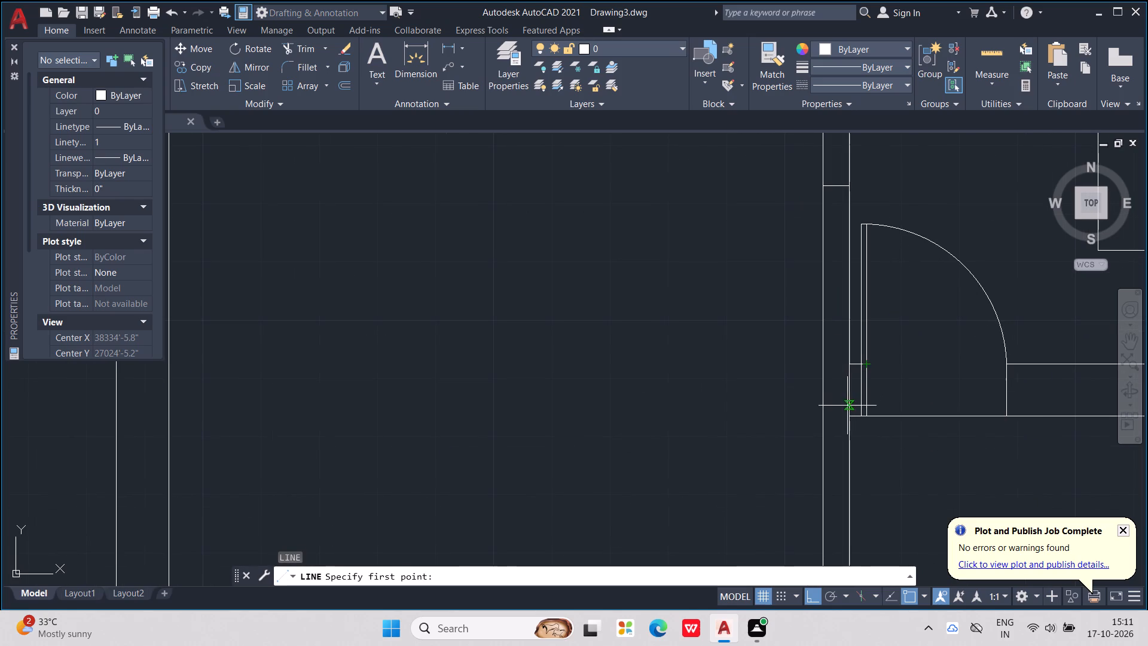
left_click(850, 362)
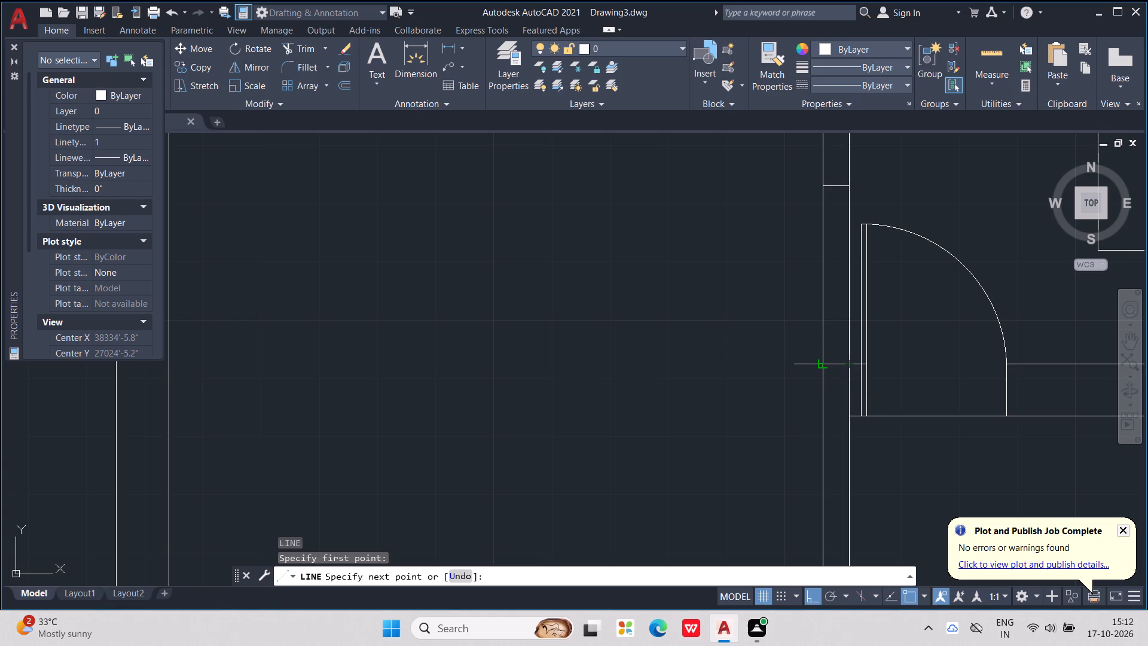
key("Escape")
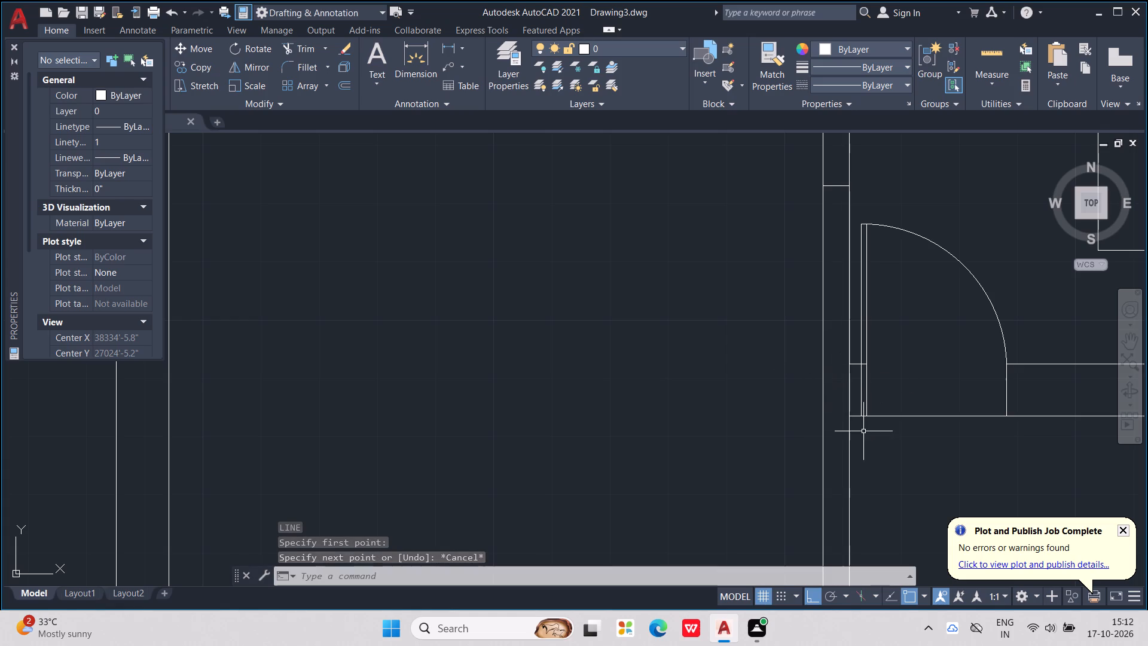
Draw a short horizontal line across the wall thickness at the corner level with the lower single door's bottom edge.
key("l")
key("Return")
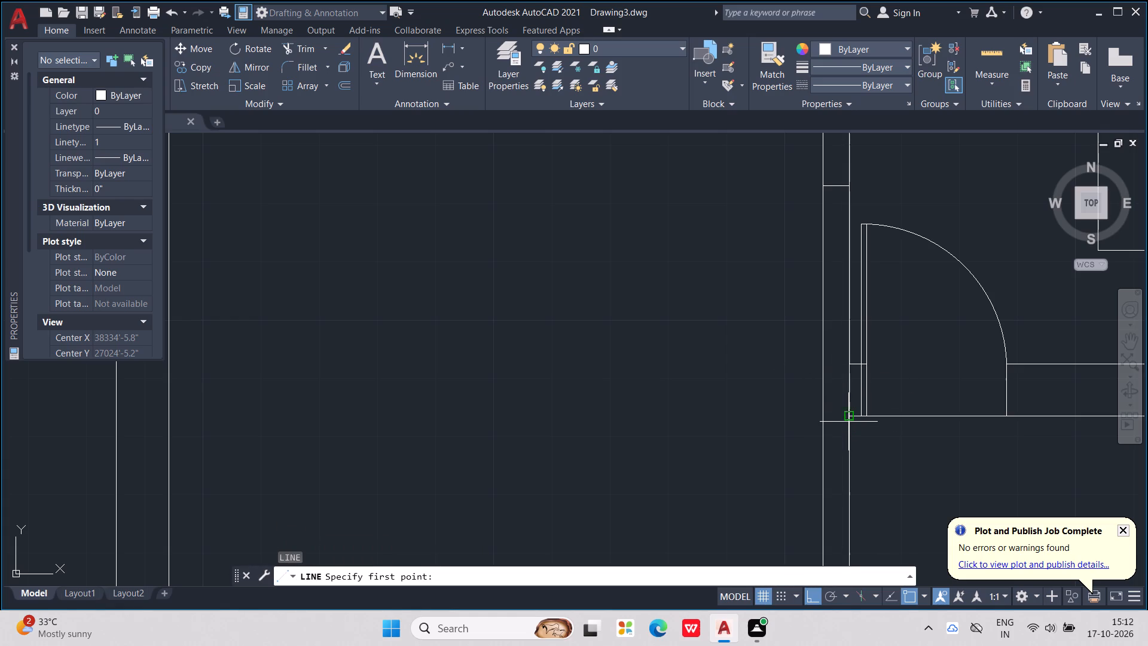
left_click(848, 420)
left_click(826, 415)
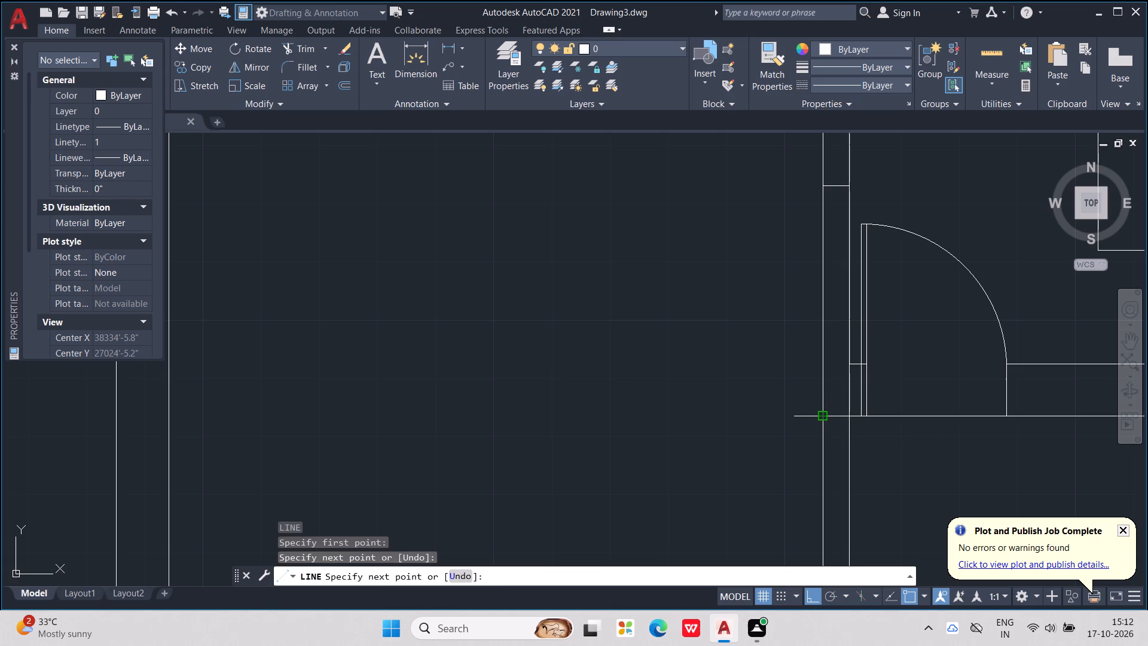
key("Escape")
key("Escape")
key("Escape")
key("Escape")
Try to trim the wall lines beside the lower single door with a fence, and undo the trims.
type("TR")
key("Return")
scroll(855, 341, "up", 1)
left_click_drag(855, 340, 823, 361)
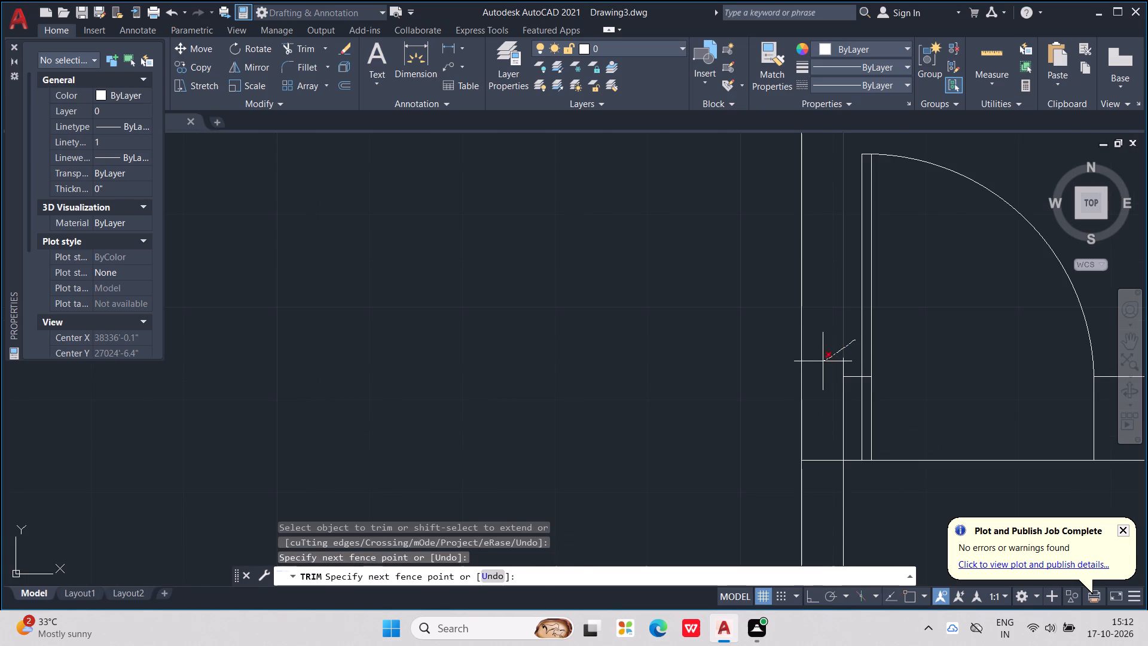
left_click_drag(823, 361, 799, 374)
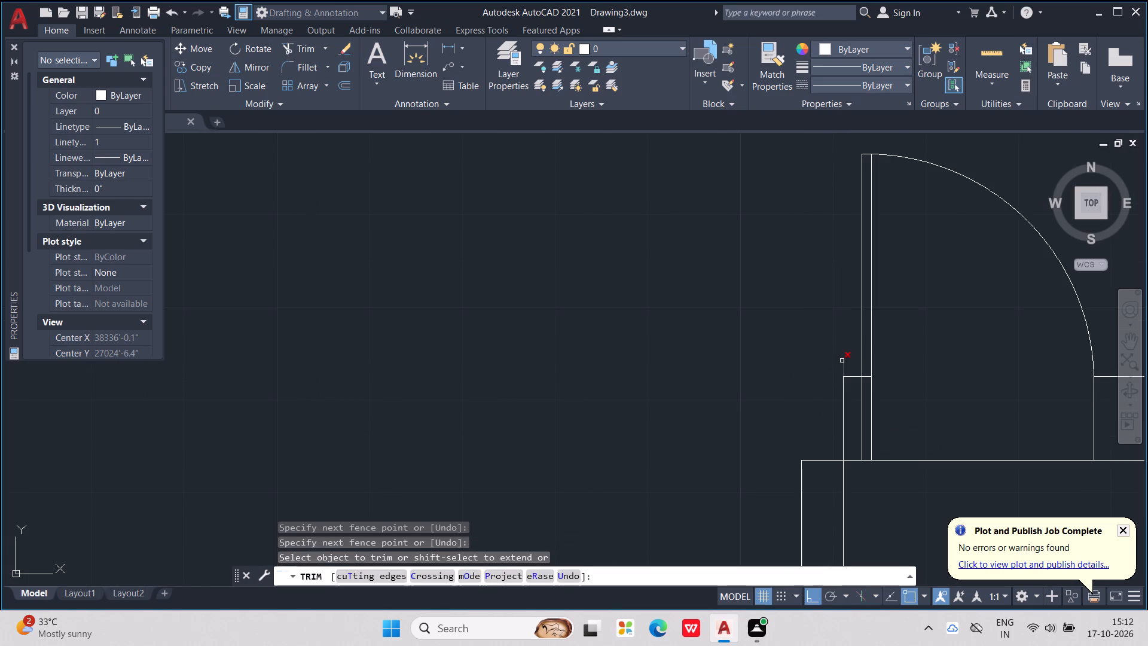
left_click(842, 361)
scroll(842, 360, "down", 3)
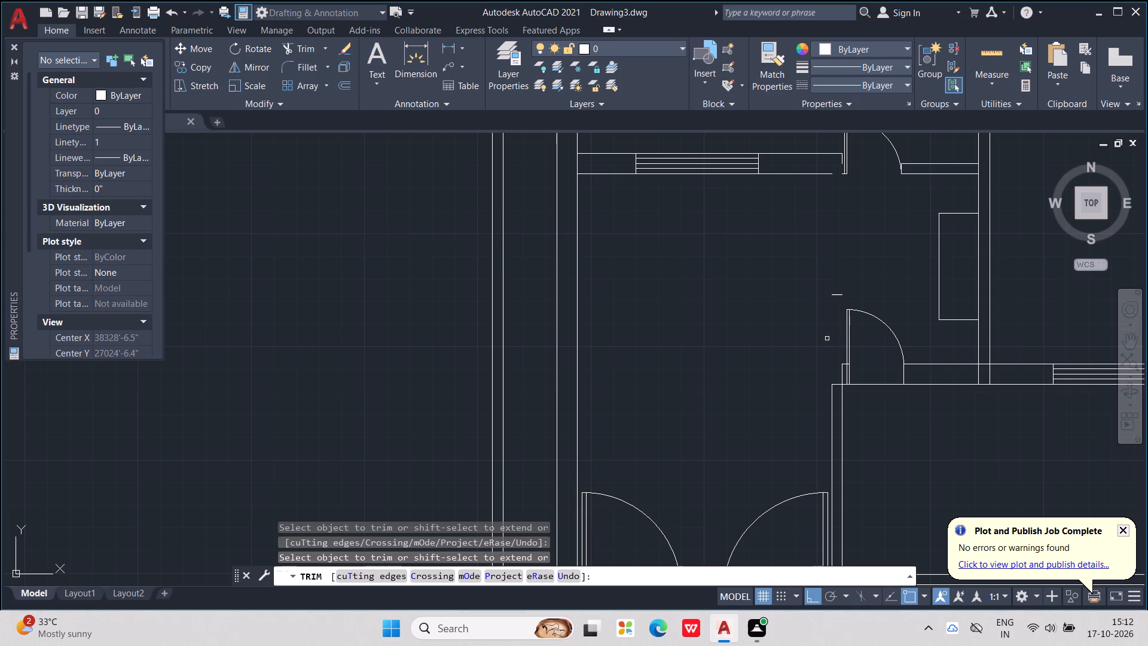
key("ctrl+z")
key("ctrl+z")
Trim both wall face lines beside the lower single door to open a gap below the upper closing line.
scroll(826, 339, "down", 2, "ctrl")
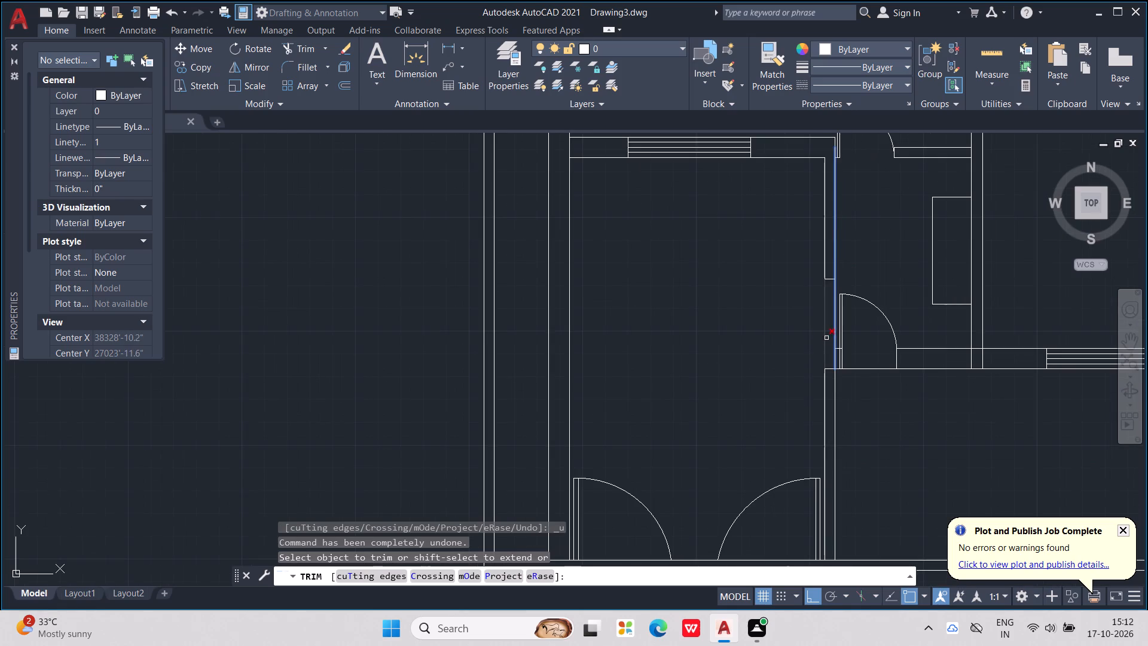
scroll(825, 315, "up", 1)
left_click_drag(844, 270, 814, 275)
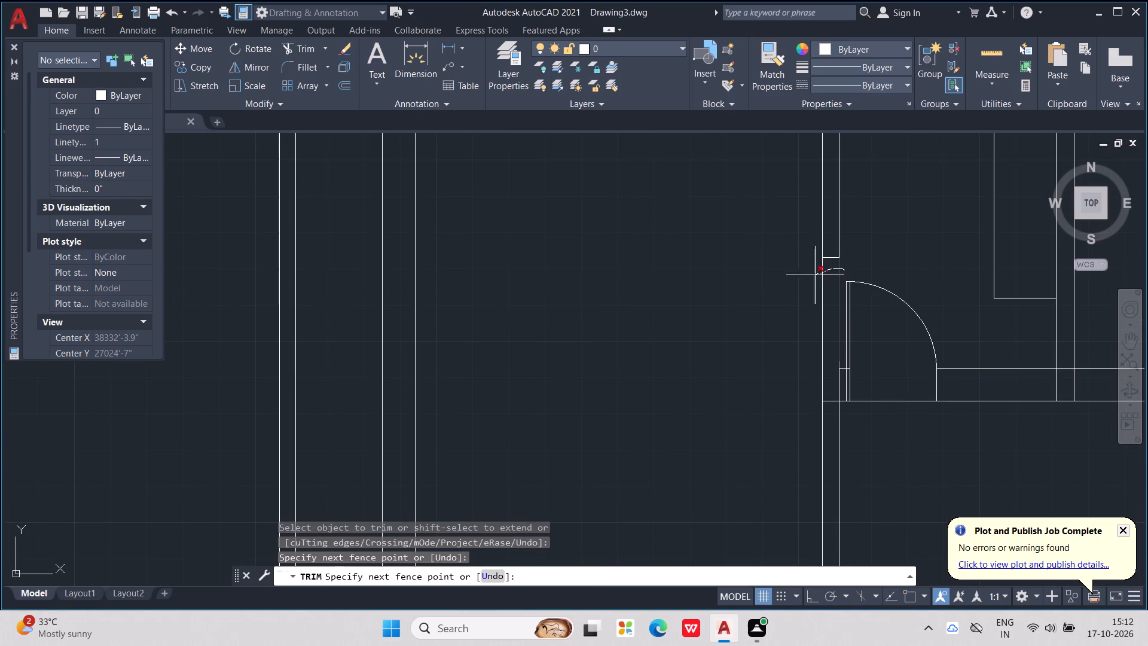
left_click_drag(814, 275, 804, 279)
scroll(828, 376, "up", 3)
left_click(863, 332)
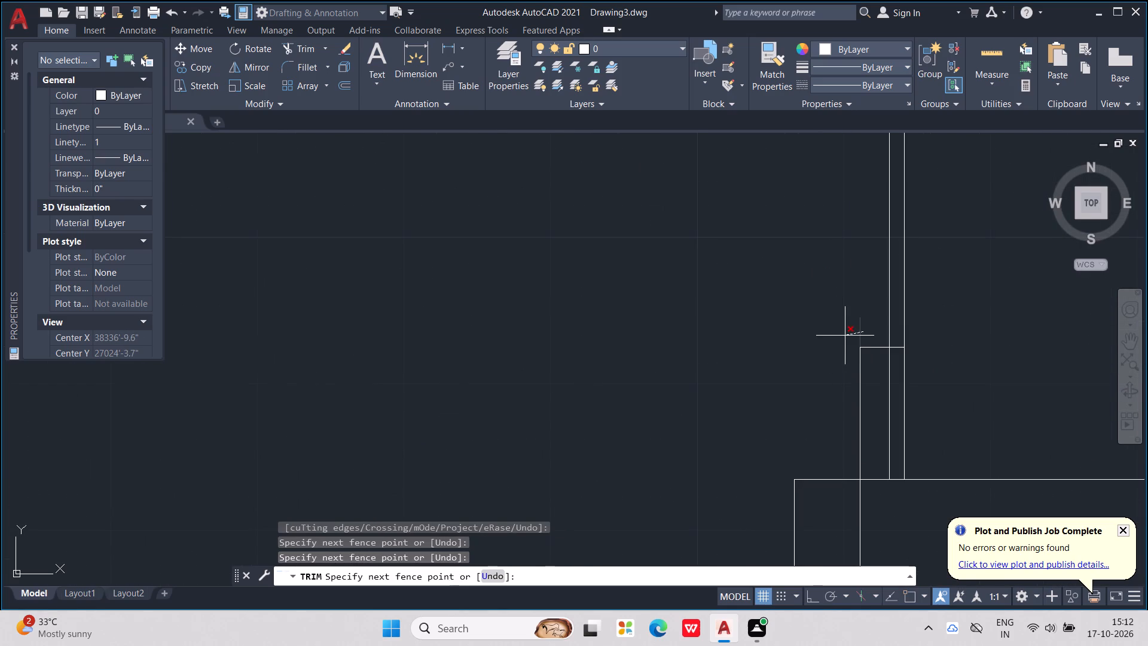
left_click(842, 337)
scroll(841, 336, "down", 4)
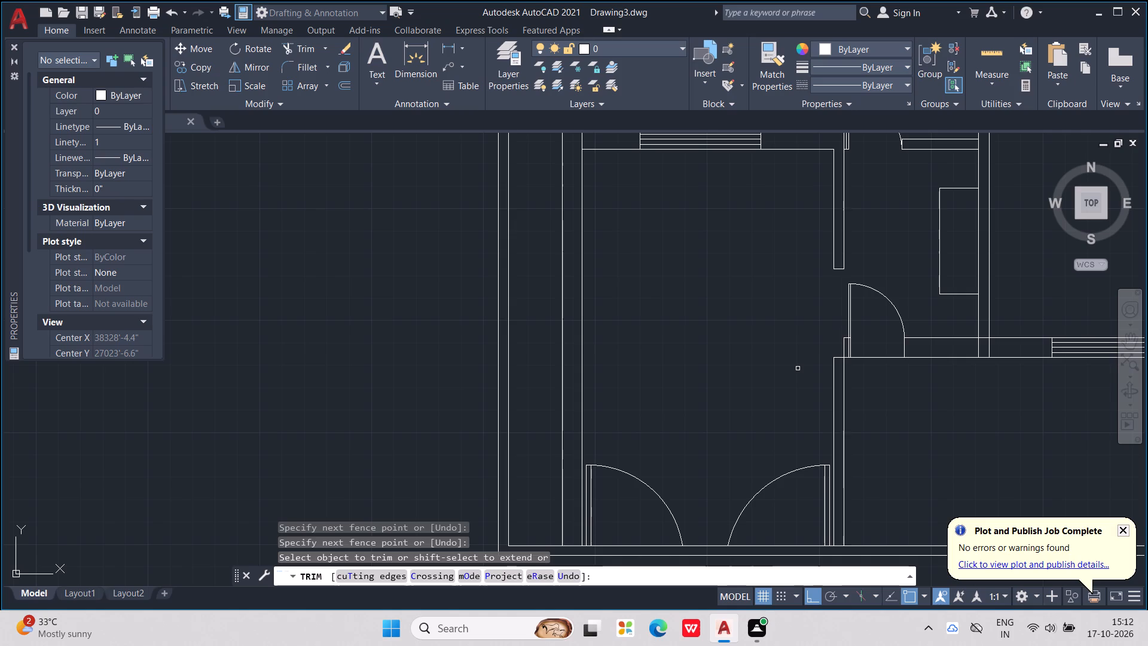
Trim the piece of the short jamb line that crosses the lower single door's leaf.
middle_click_drag(804, 362, 866, 327)
scroll(804, 362, "down", 1)
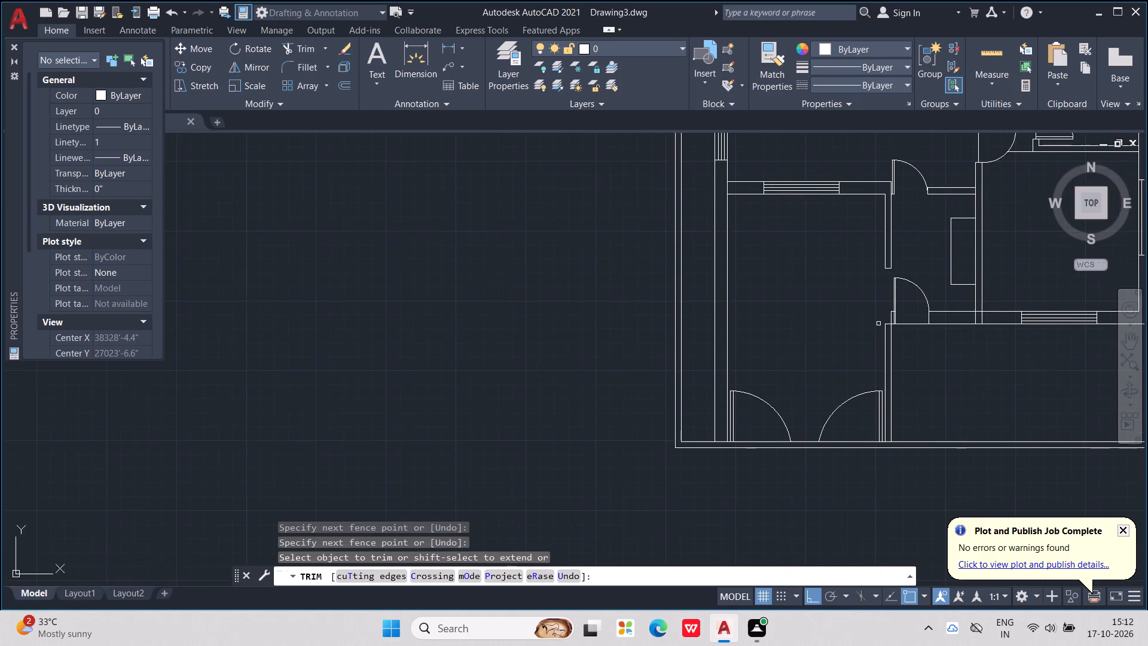
scroll(884, 322, "down", 2)
scroll(884, 322, "up", 2)
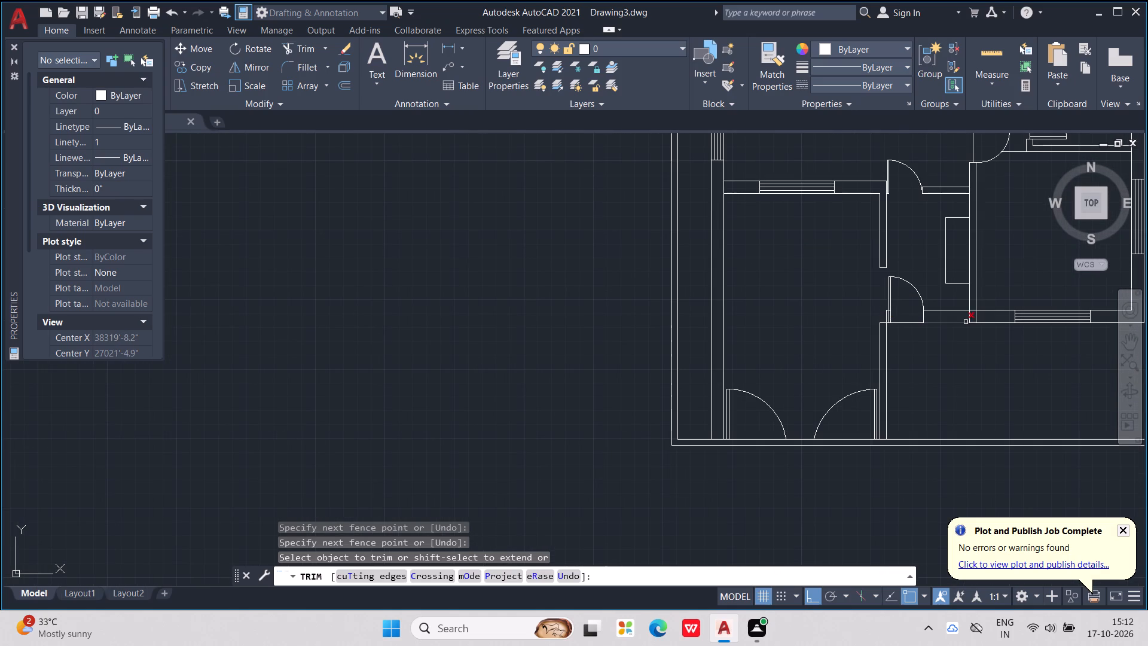
scroll(966, 322, "up", 2)
scroll(805, 284, "up", 1)
scroll(703, 330, "up", 2)
scroll(787, 293, "up", 2)
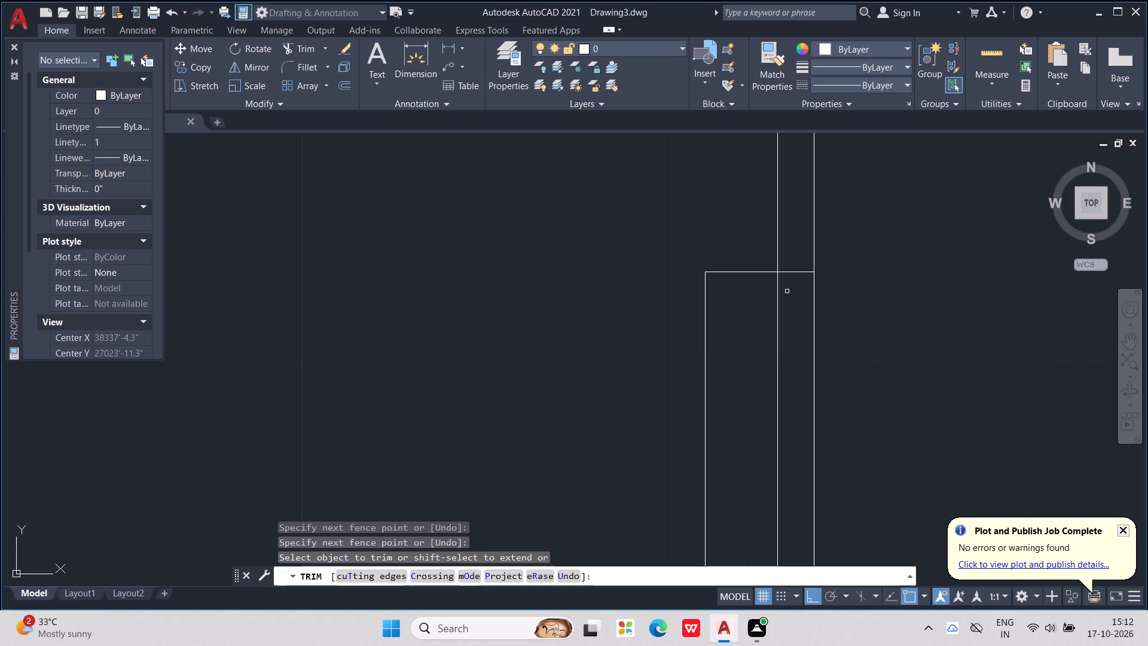
left_click_drag(795, 264, 796, 283)
Examine the whole floor plan, from the double-door room up to the upper boundary wall.
scroll(798, 276, "down", 4)
scroll(845, 274, "down", 3)
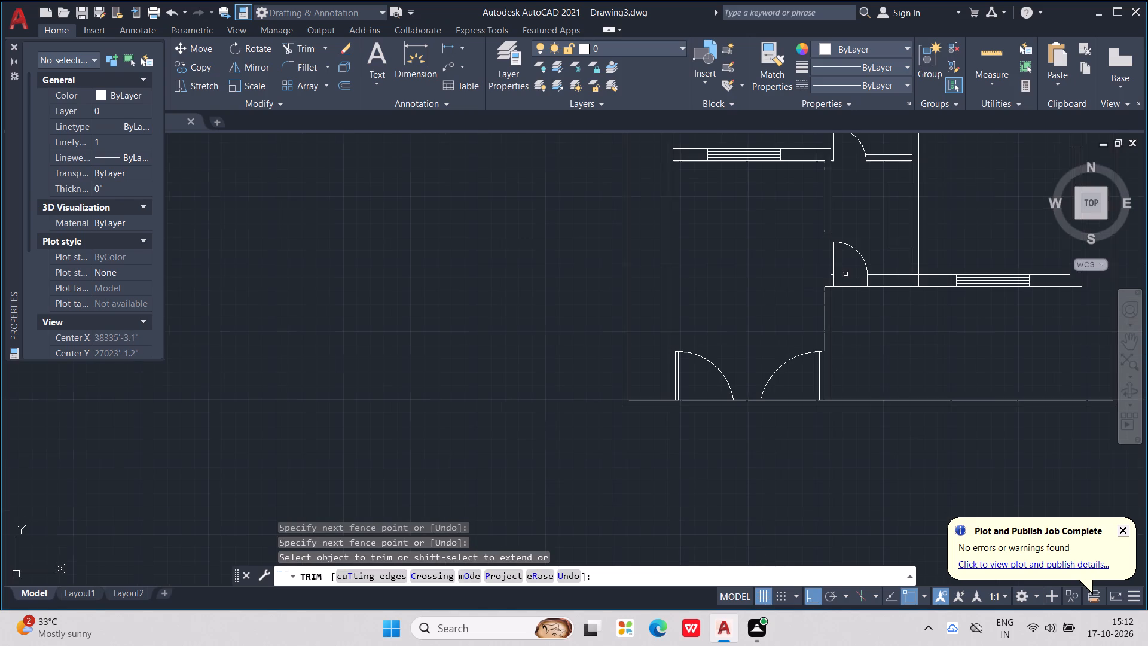
scroll(921, 340, "down", 1)
middle_click_drag(921, 340, 991, 309)
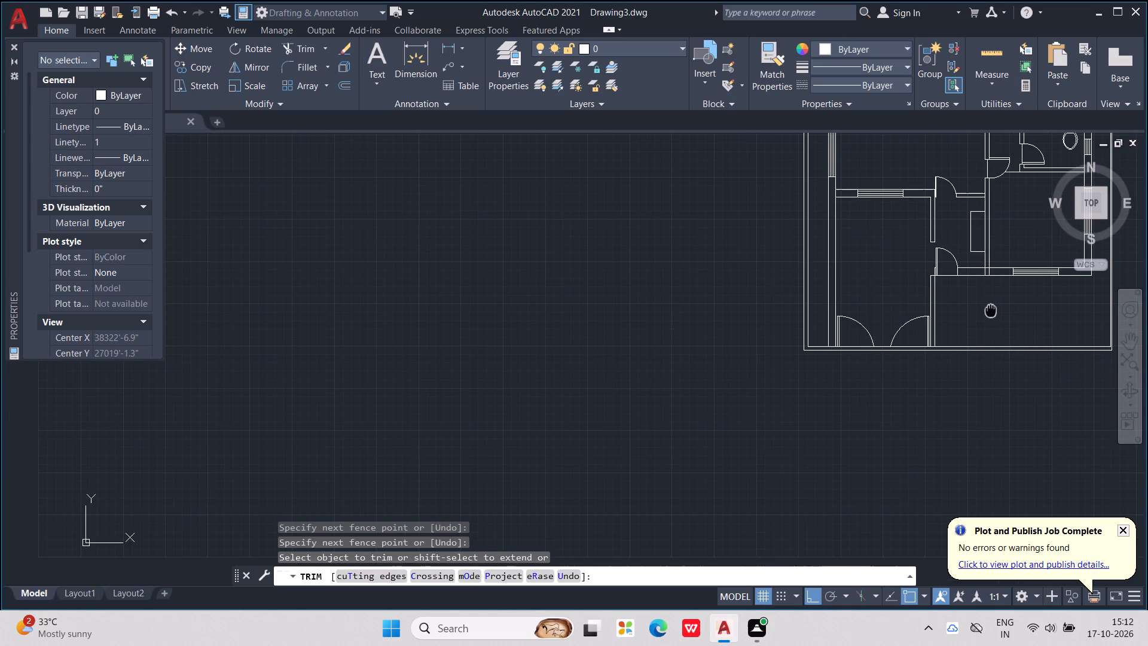
middle_click_drag(991, 309, 908, 394)
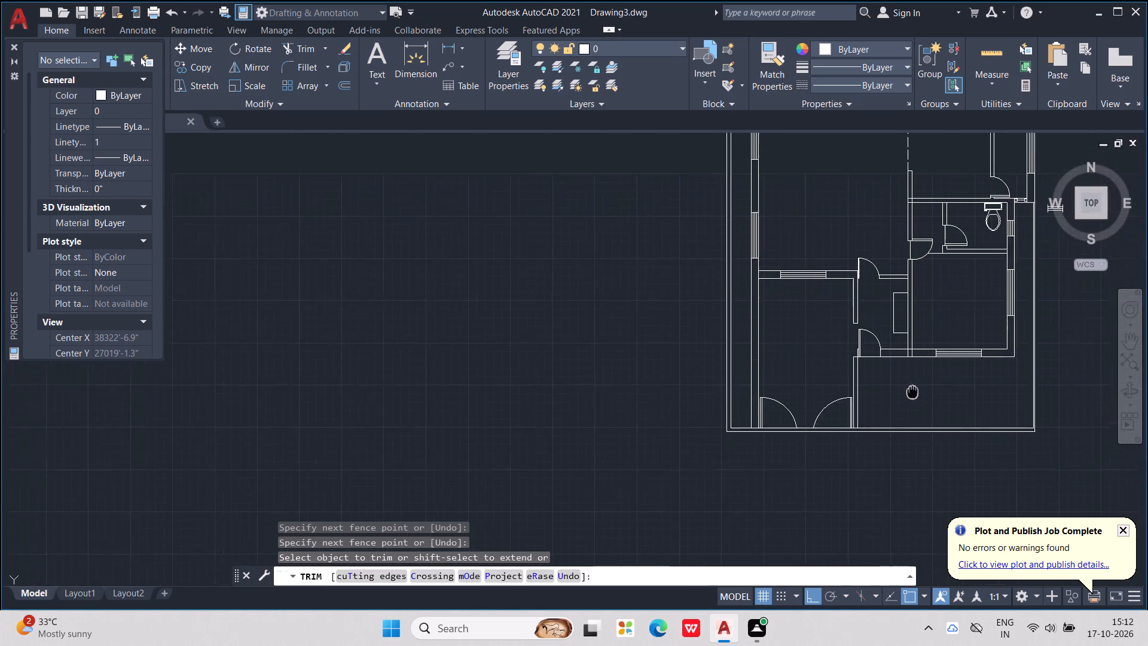
middle_click_drag(908, 394, 796, 479)
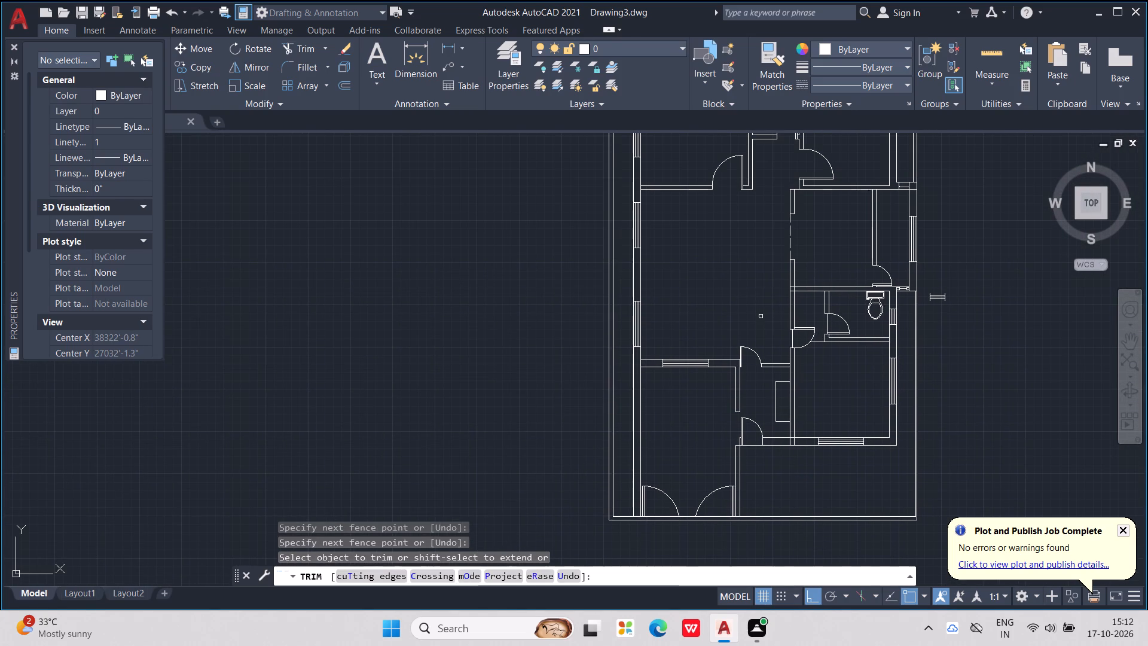
middle_click_drag(779, 207, 789, 321)
scroll(779, 207, "down", 1)
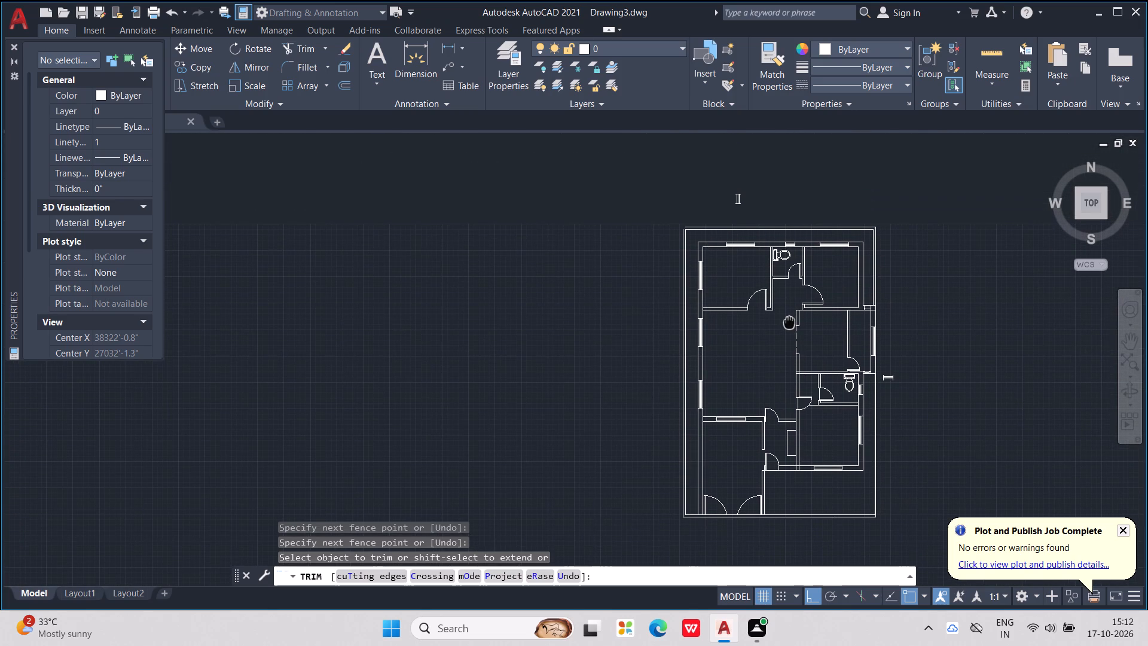
middle_click_drag(789, 321, 758, 290)
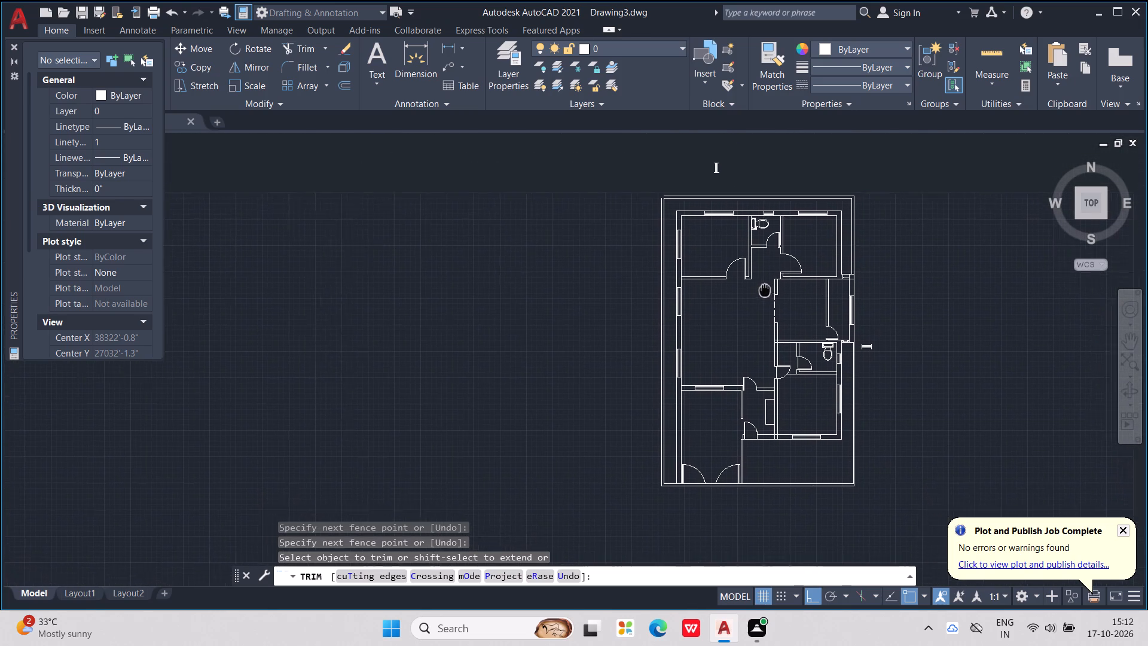
Open DesignCenter and browse to the blocks of the Home - Space Planner sample drawing.
middle_click_drag(758, 290, 659, 284)
key("ctrl+2")
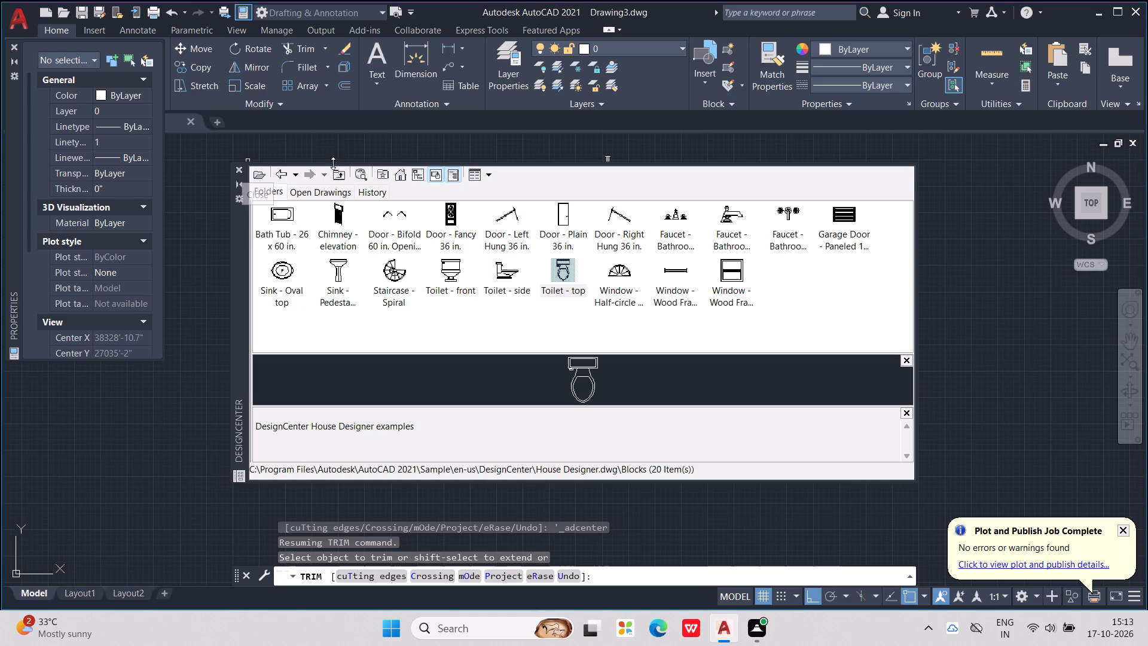
left_click(284, 172)
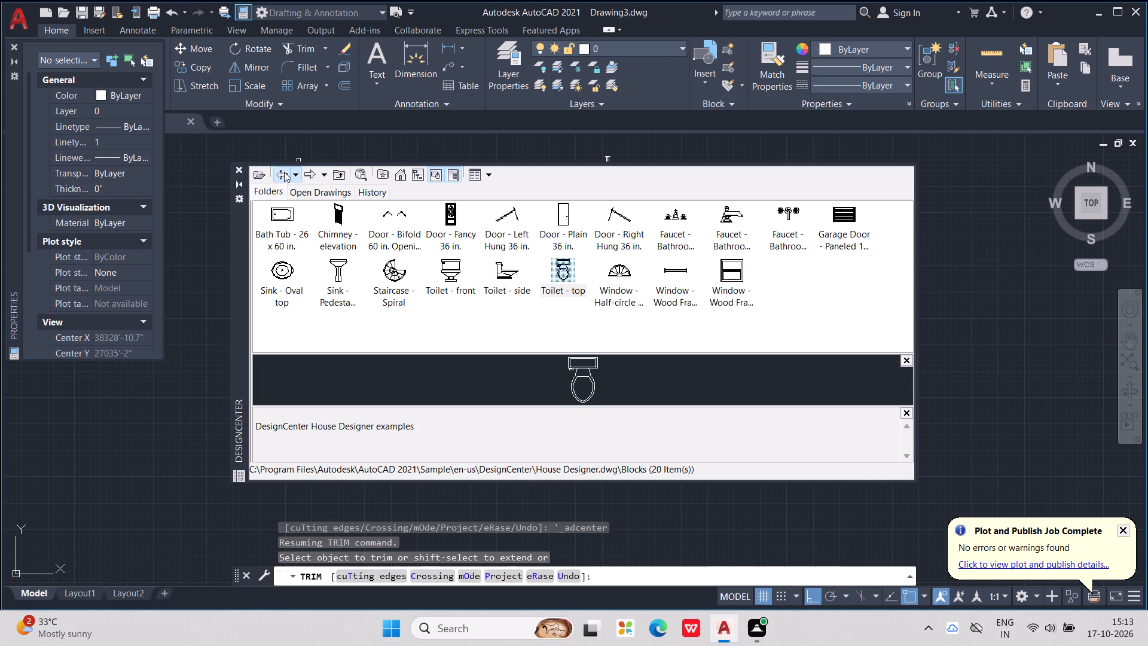
left_click(284, 172)
left_click(284, 172)
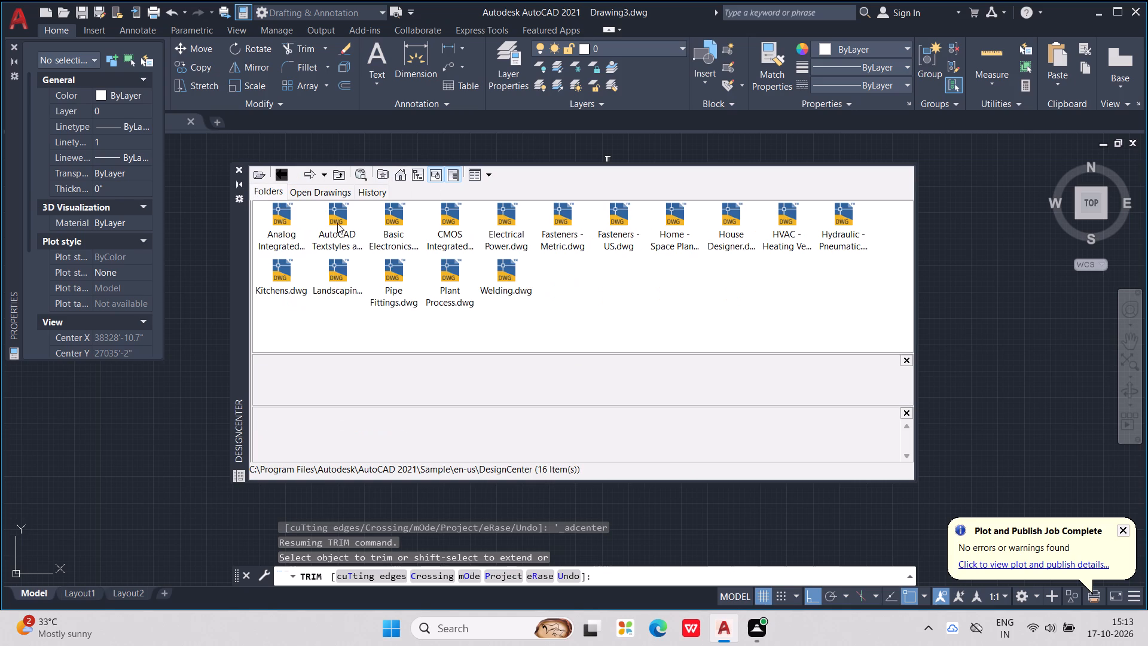
double_click(667, 221)
double_click(121, 249)
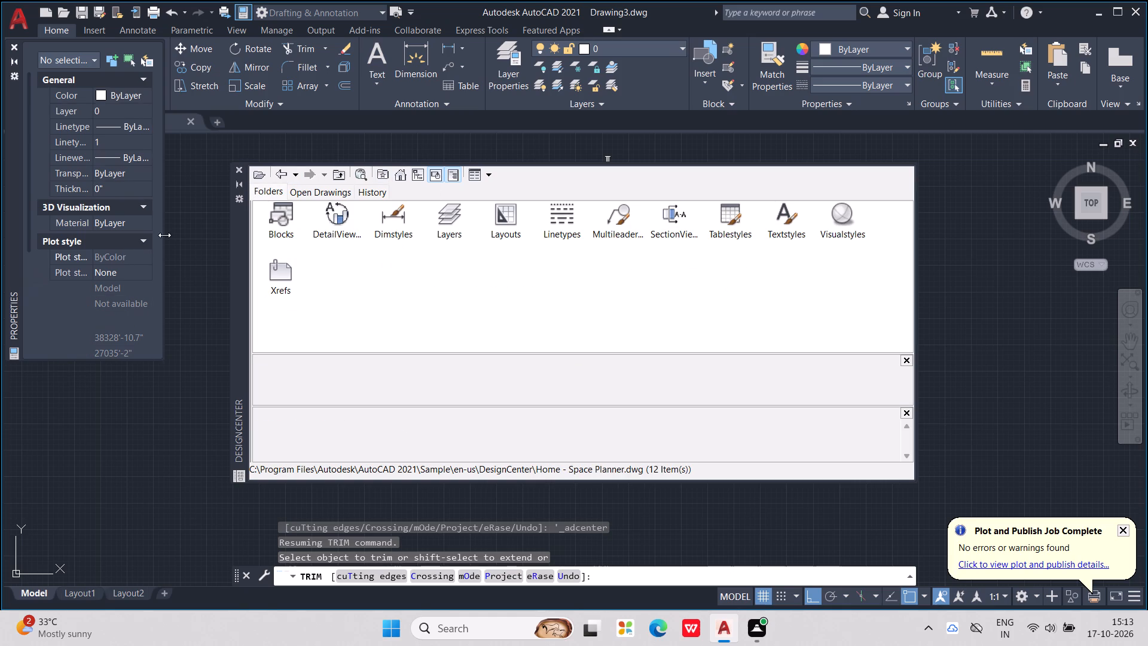
double_click(270, 219)
double_click(265, 226)
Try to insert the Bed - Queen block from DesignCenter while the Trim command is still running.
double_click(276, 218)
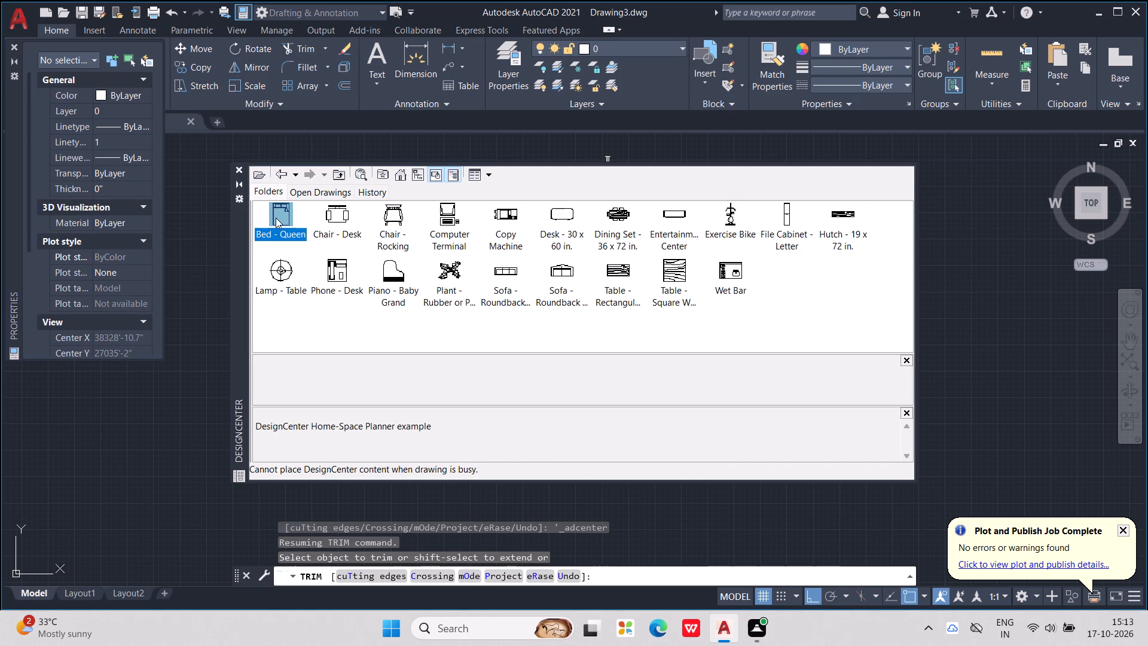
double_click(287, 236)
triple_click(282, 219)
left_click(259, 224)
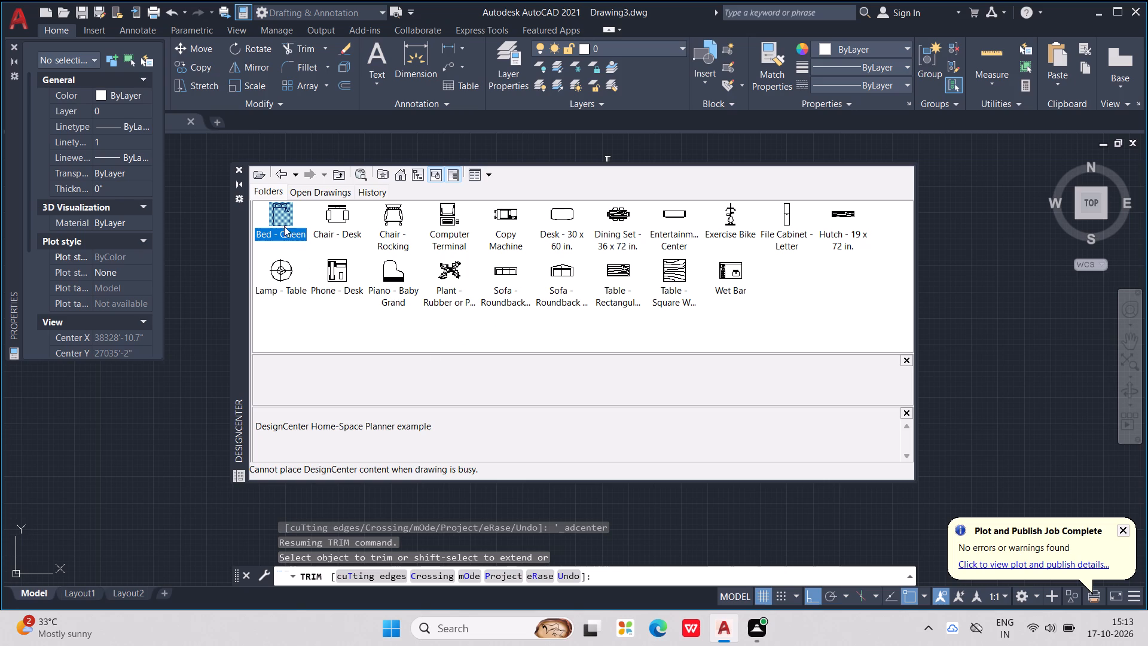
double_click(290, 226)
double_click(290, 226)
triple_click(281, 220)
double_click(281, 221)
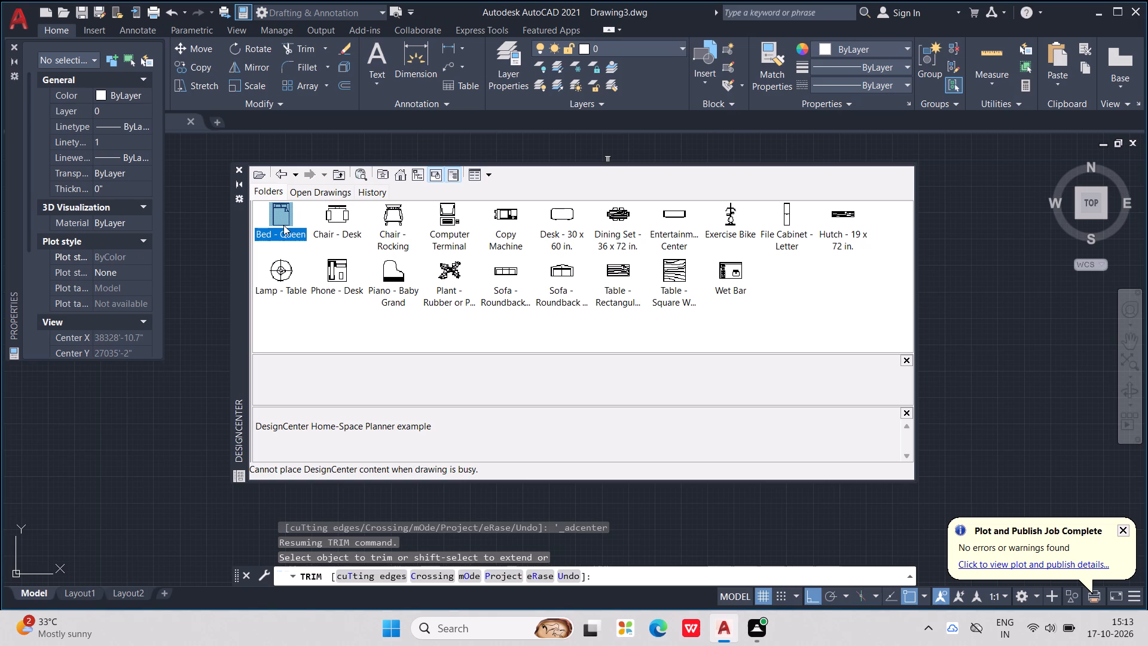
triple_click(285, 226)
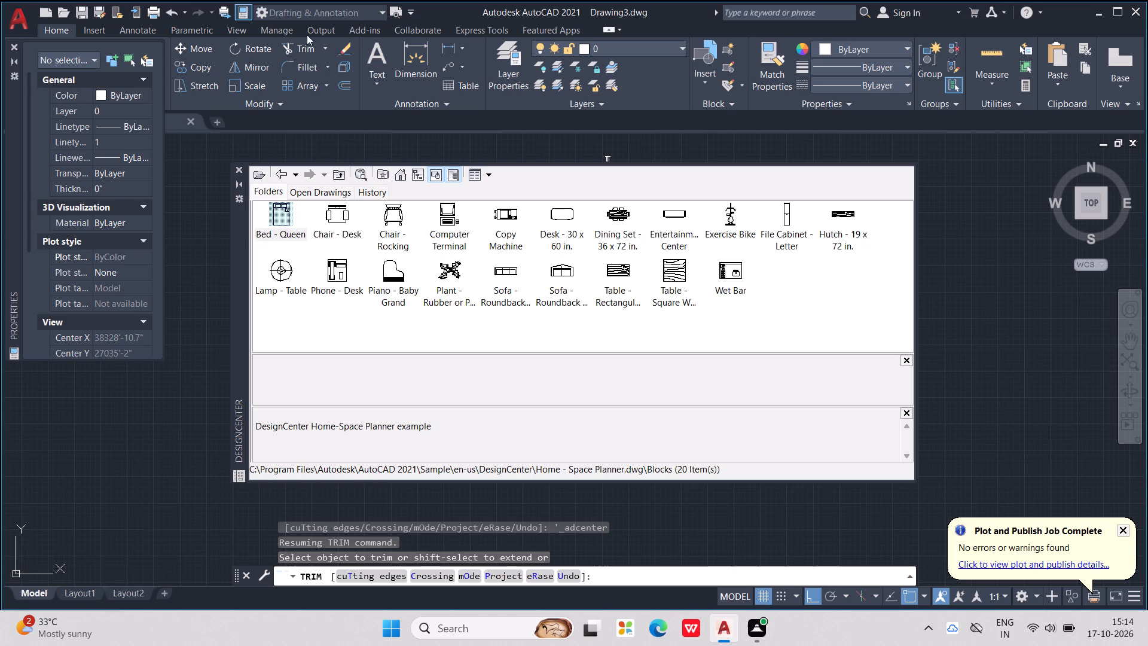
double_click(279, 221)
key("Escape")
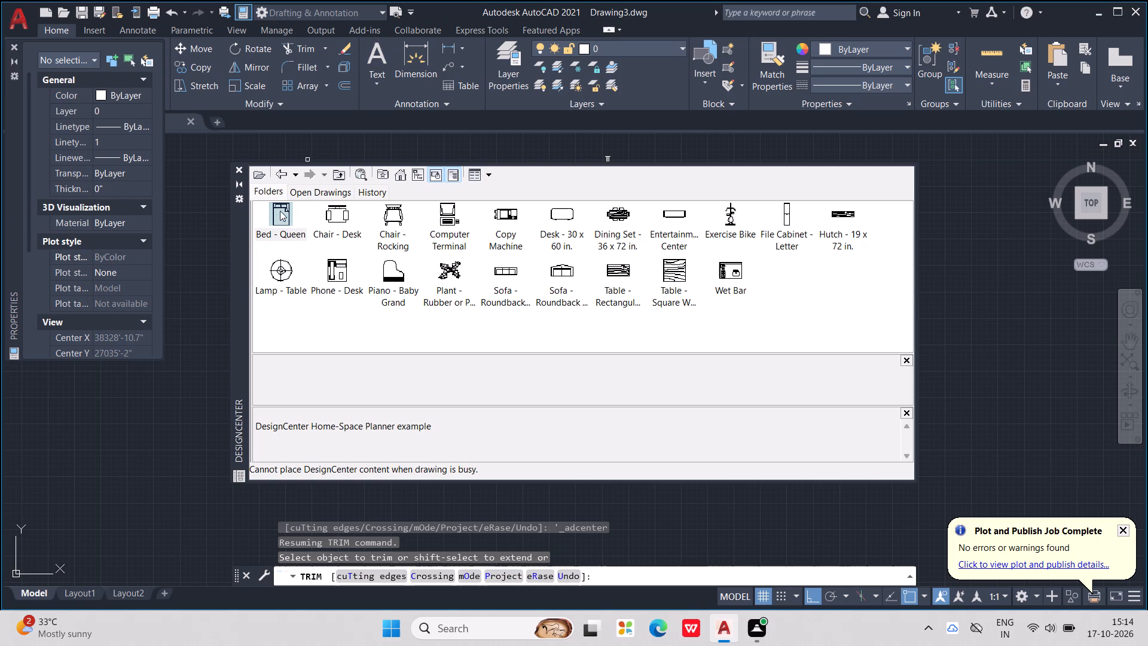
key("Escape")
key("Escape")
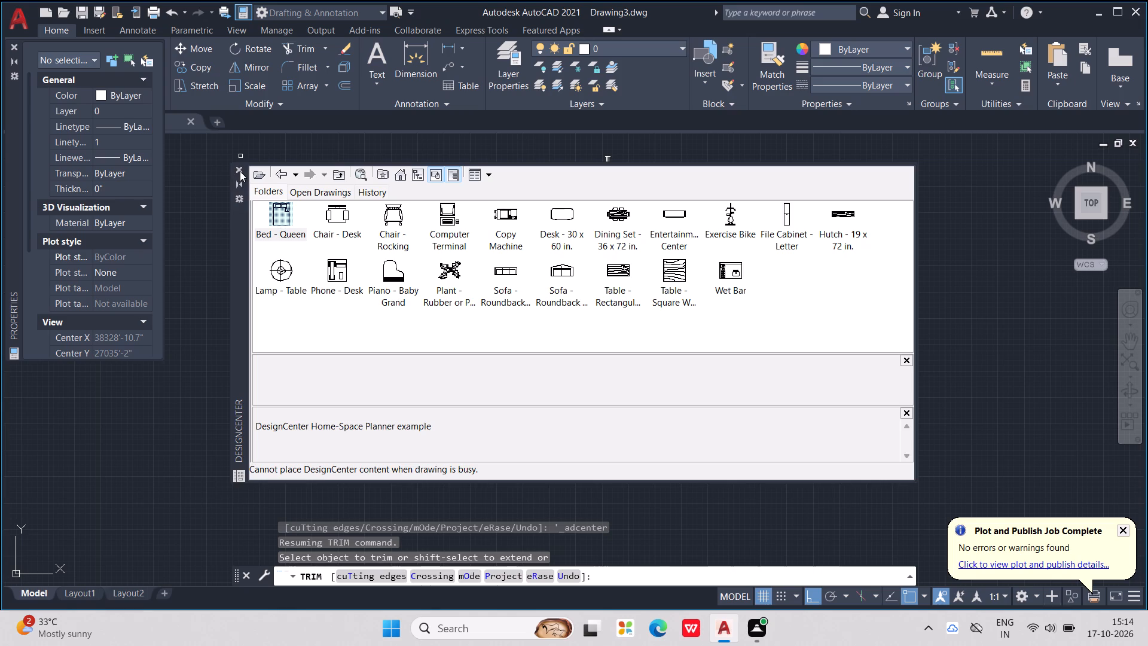
End the running Trim command and close the open DesignCenter and Properties palettes.
left_click(240, 171)
key("Escape")
key("Escape")
key("Escape")
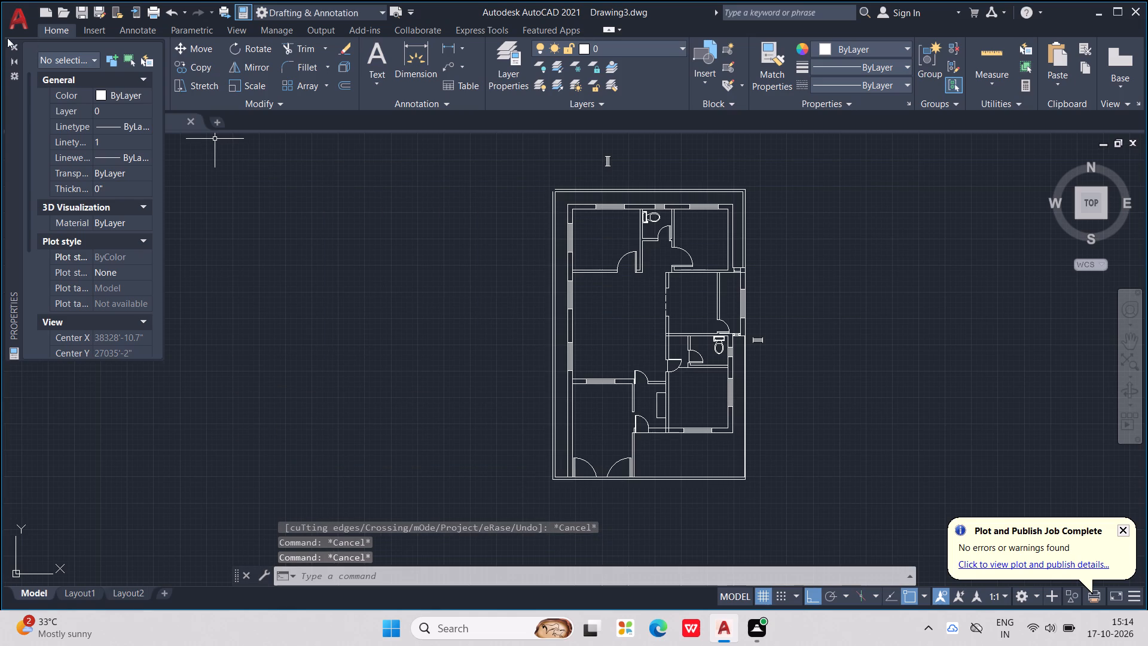
left_click(11, 45)
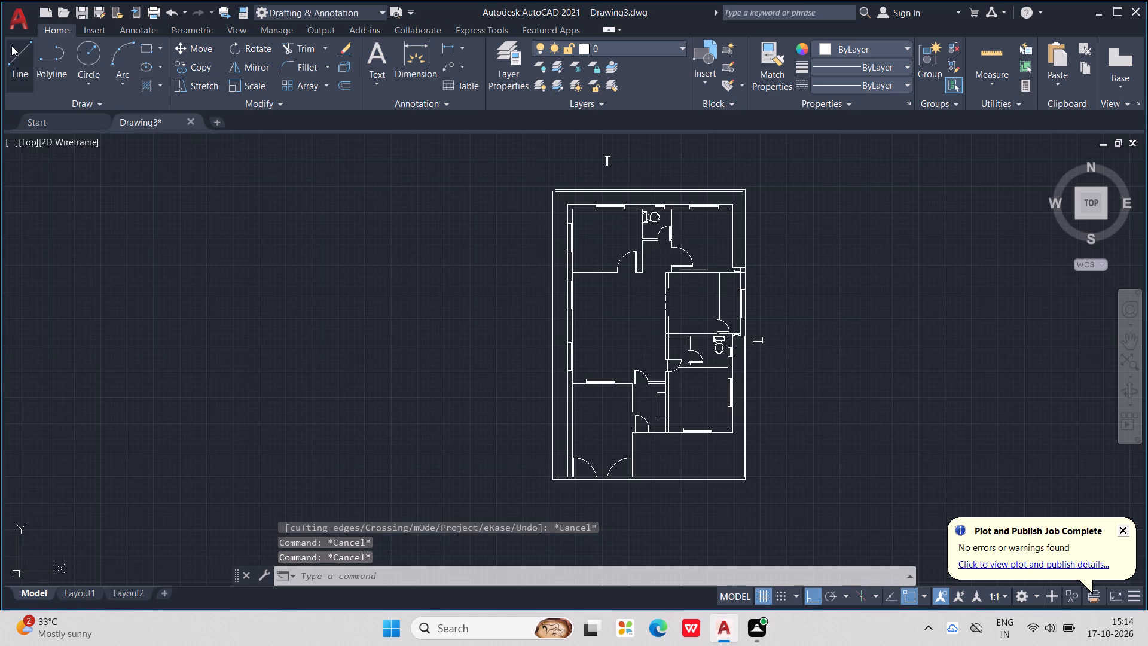
Insert the Bed - Queen block from DesignCenter at scale 1 and angle 0 in the upper-left bedroom.
key("ctrl+2")
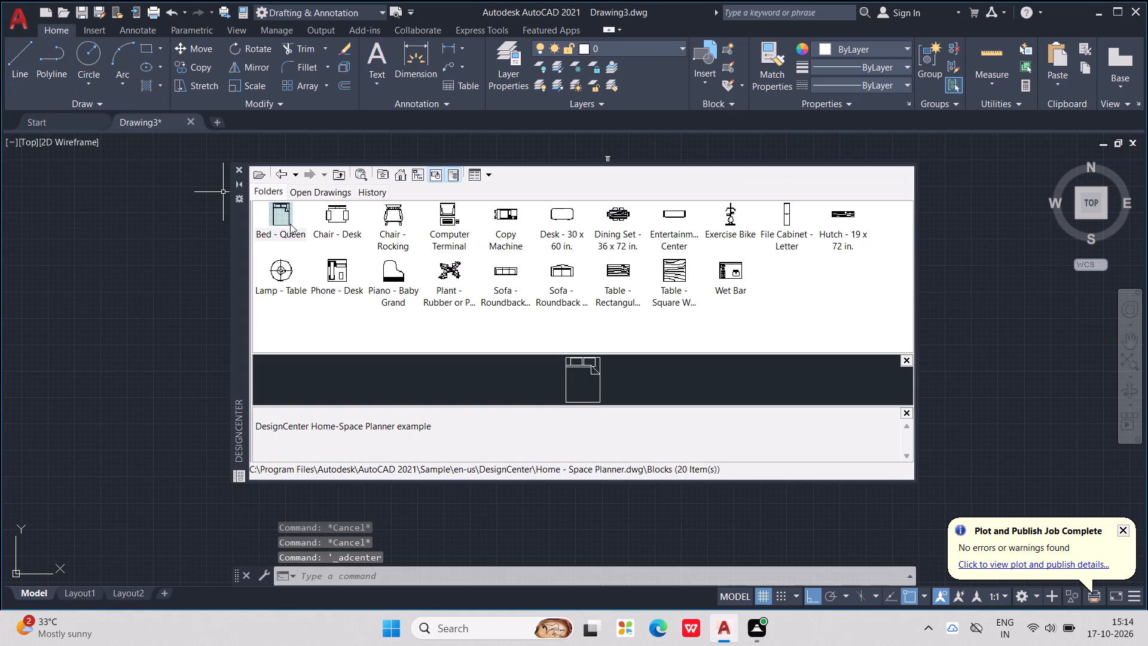
triple_click(290, 221)
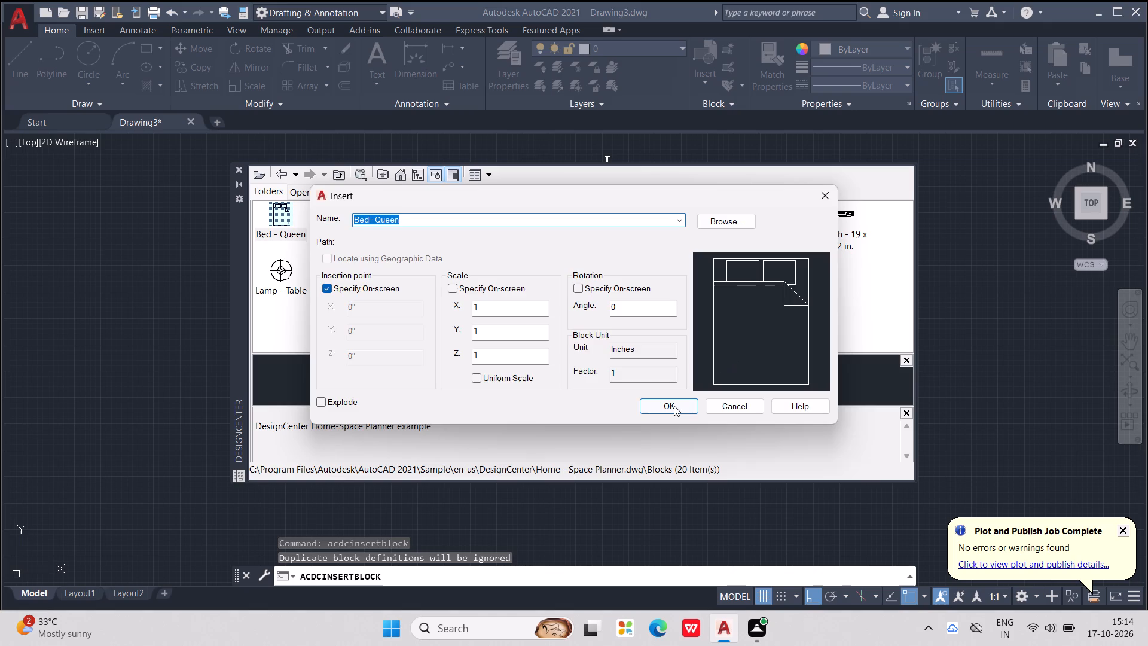
left_click(674, 406)
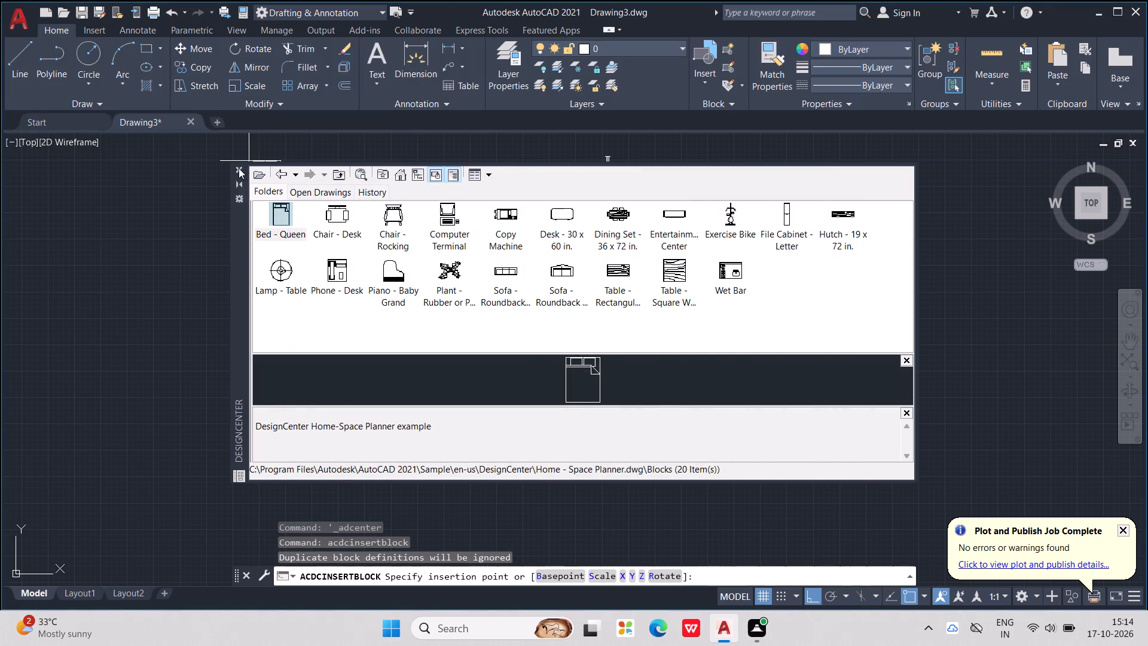
left_click(239, 168)
scroll(536, 238, "up", 2)
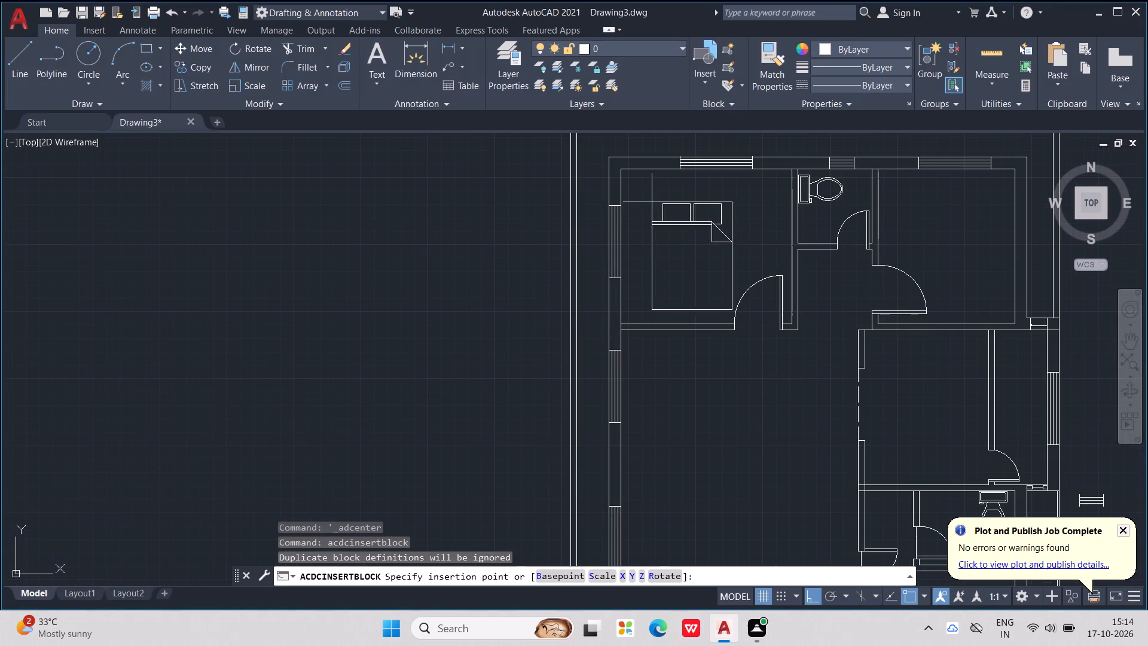
left_click(683, 190)
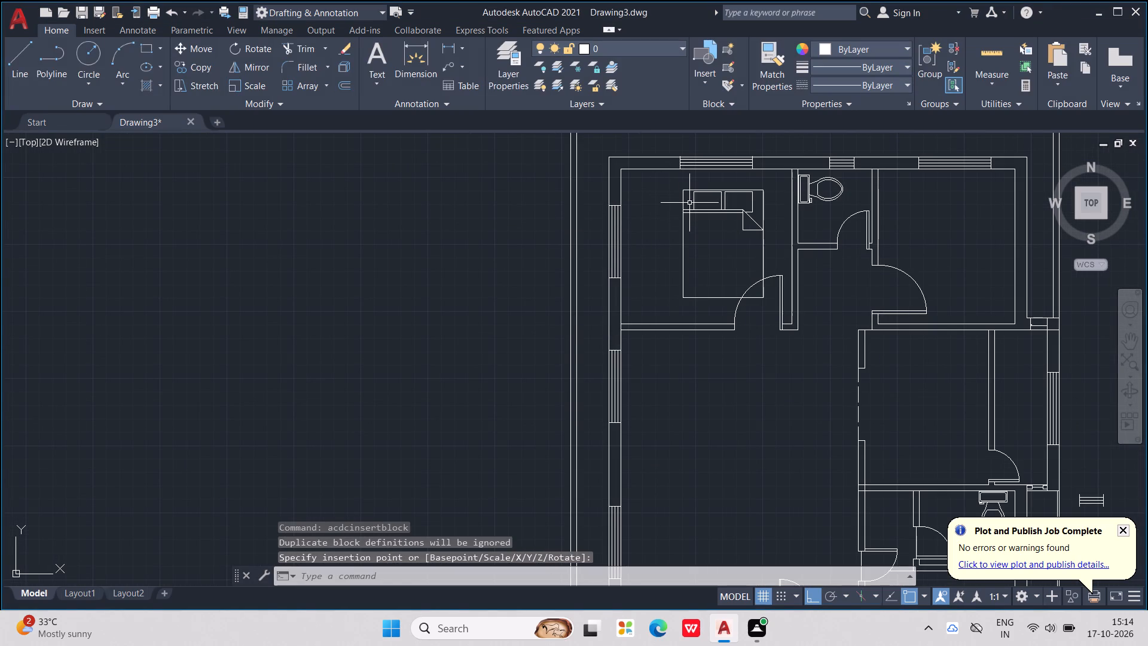
Rotate the queen bed a quarter turn counterclockwise about a point on its head edge.
left_click(695, 190)
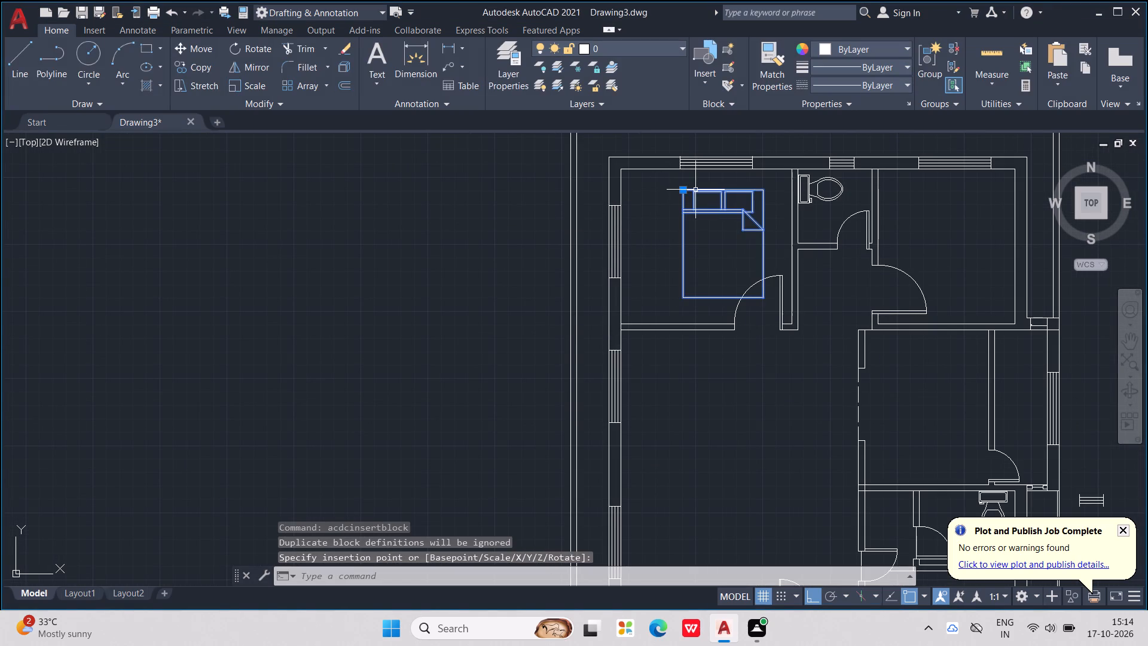
type("RO")
key("Return")
left_click(695, 190)
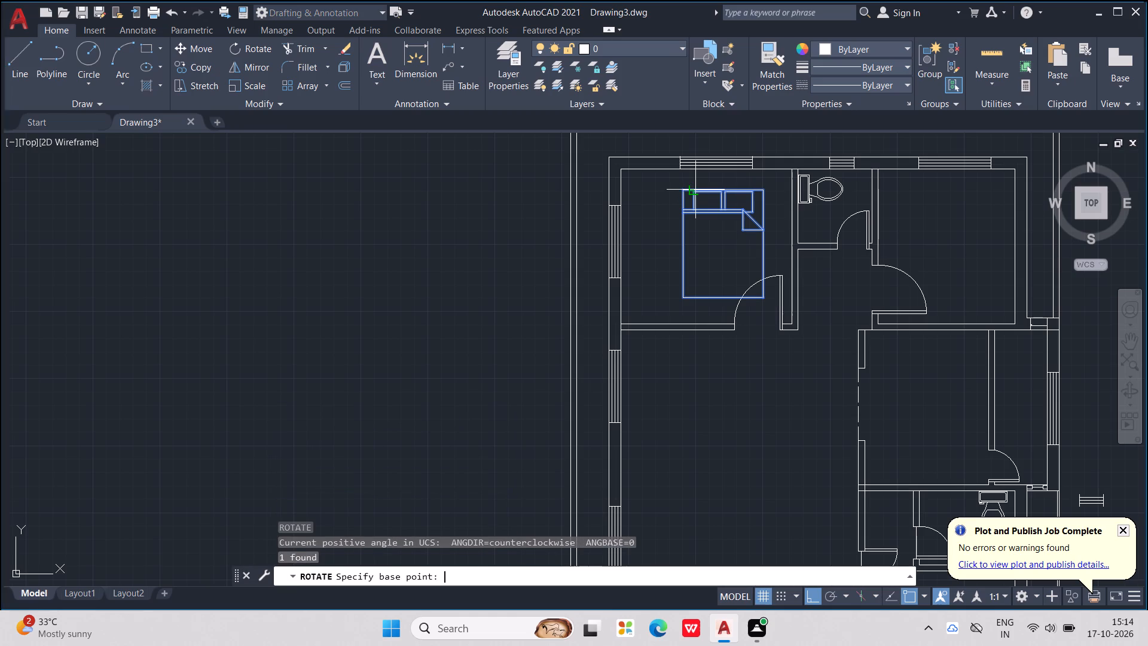
middle_click_drag(766, 227, 685, 358)
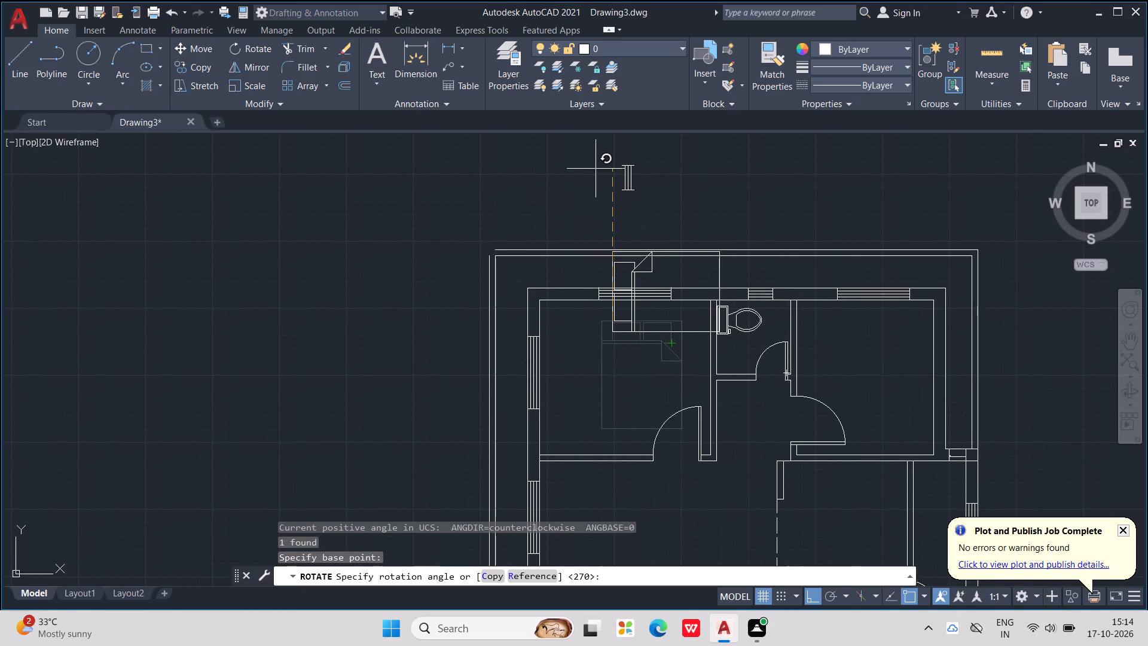
left_click(596, 169)
Move the rotated bed into the upper-left bedroom with its head against the outer left wall, beside the window.
left_click(638, 263)
left_click_drag(638, 270, 616, 296)
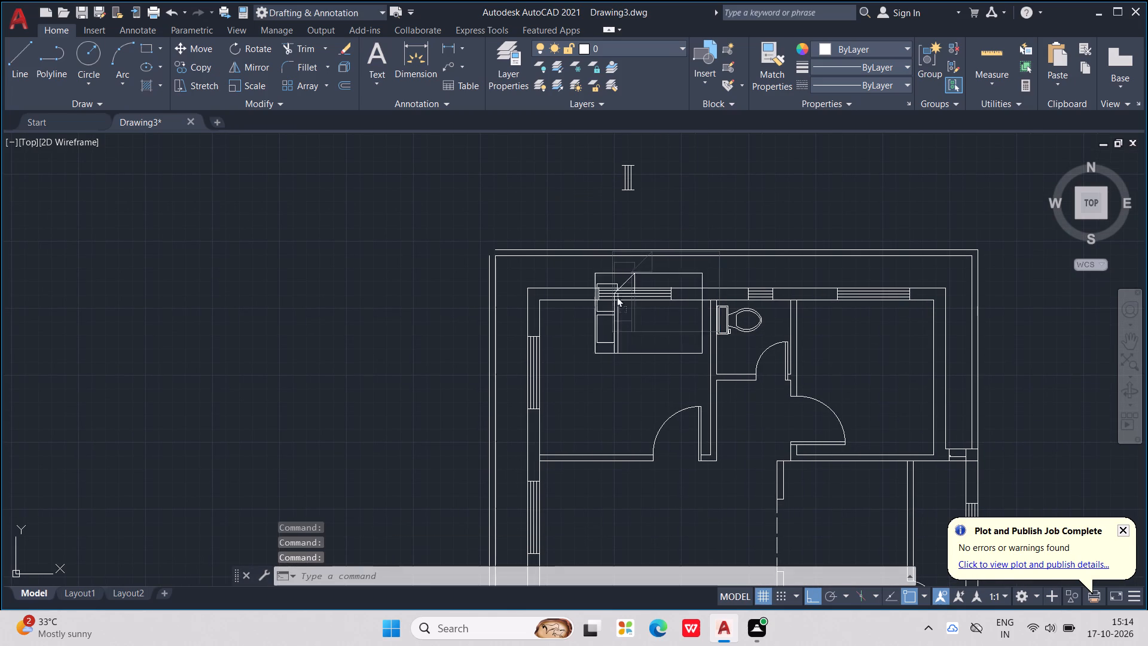
left_click_drag(616, 296, 575, 352)
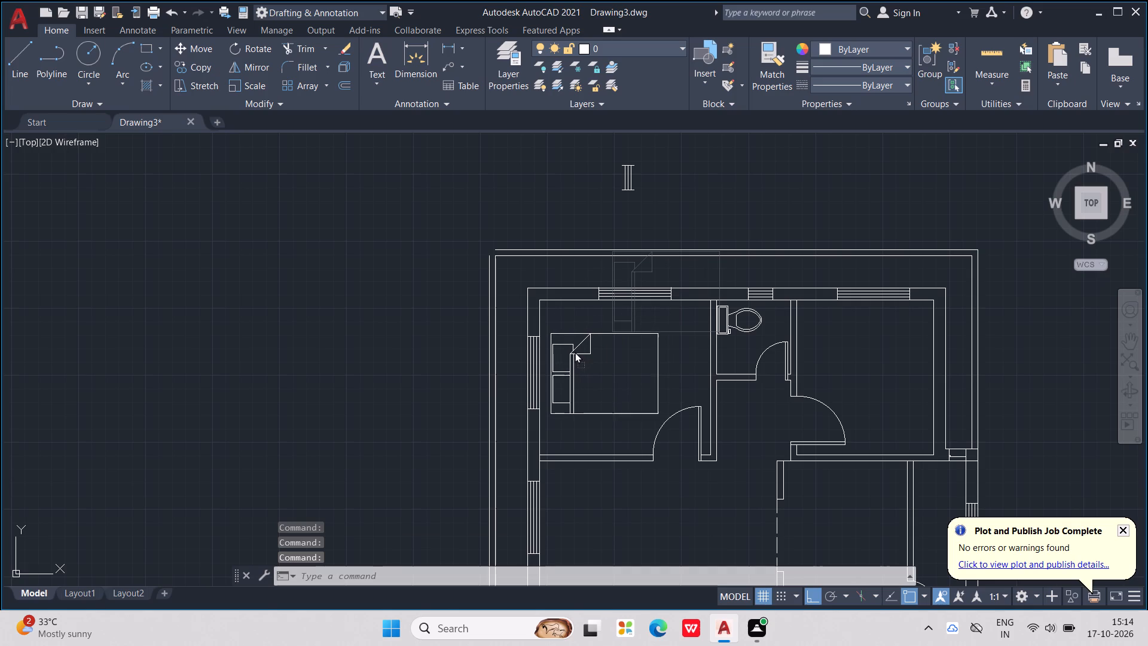
left_click_drag(575, 352, 570, 348)
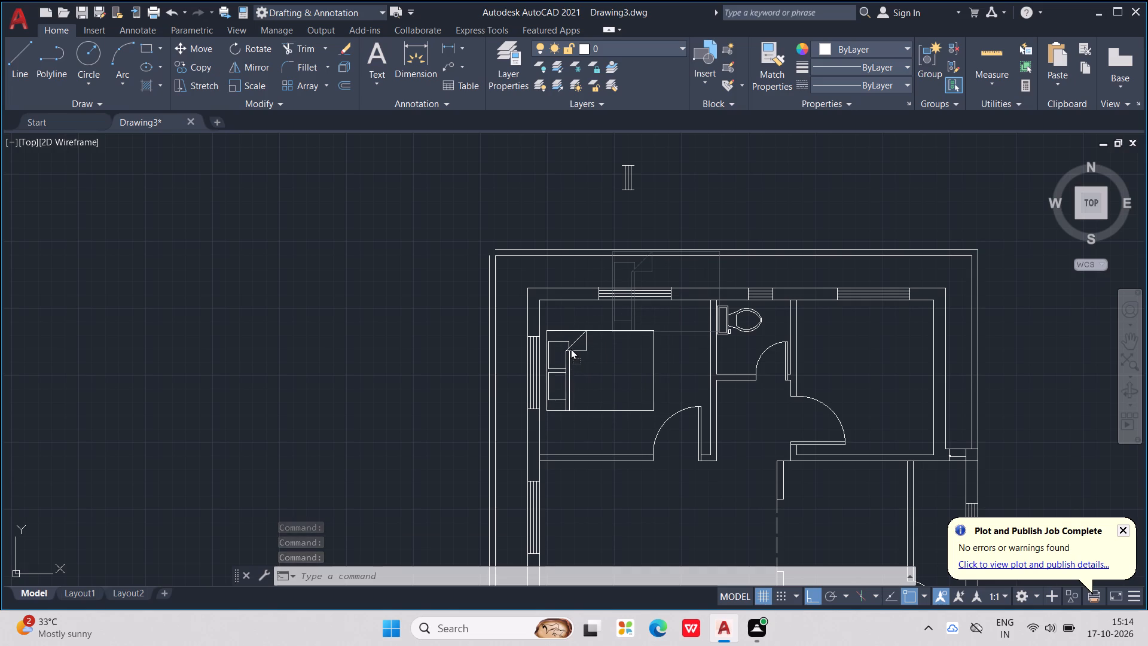
left_click_drag(570, 348, 567, 351)
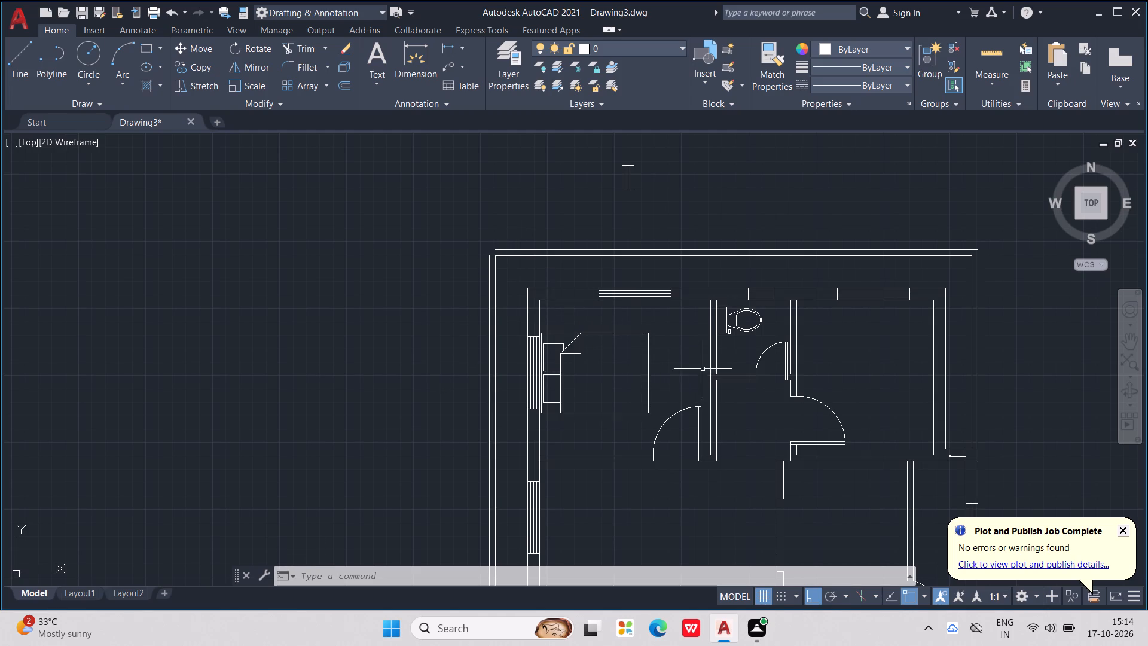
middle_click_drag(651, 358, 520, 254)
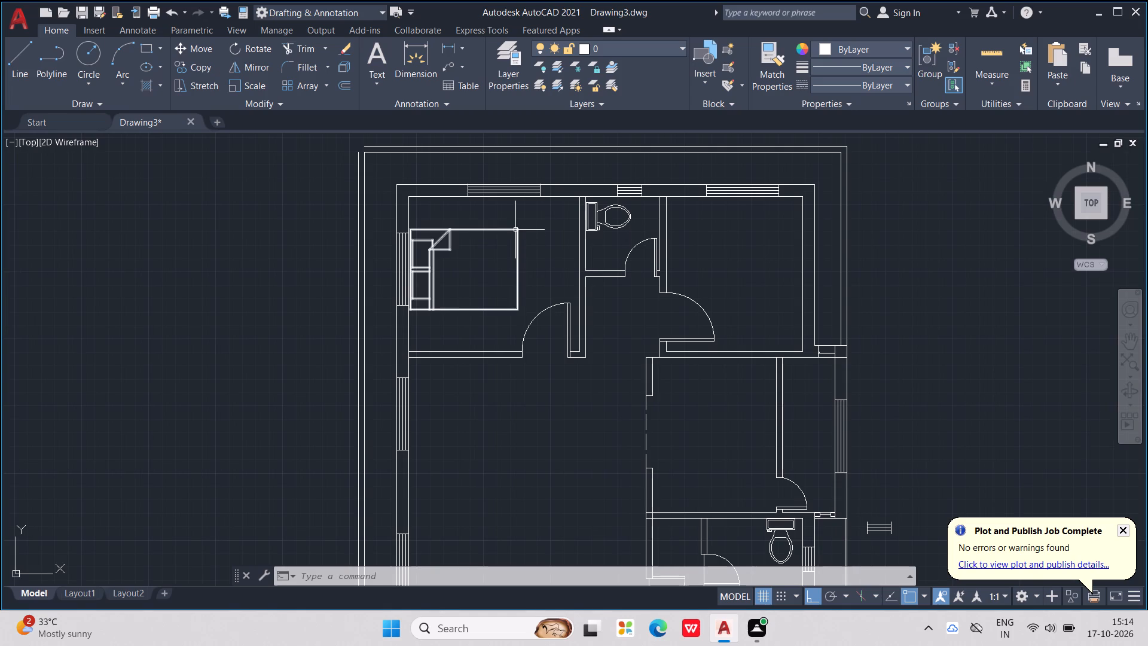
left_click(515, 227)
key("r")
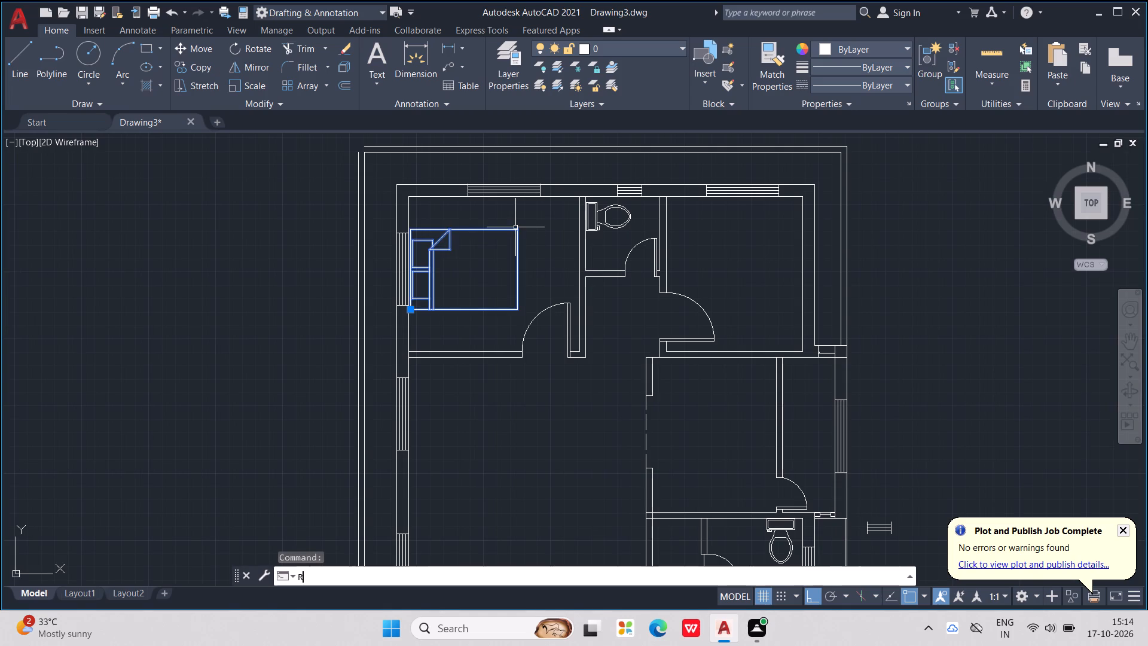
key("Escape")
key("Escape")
Copy the queen bed and paste the copy into the upper-right bedroom, just above the door swing.
left_click(515, 227)
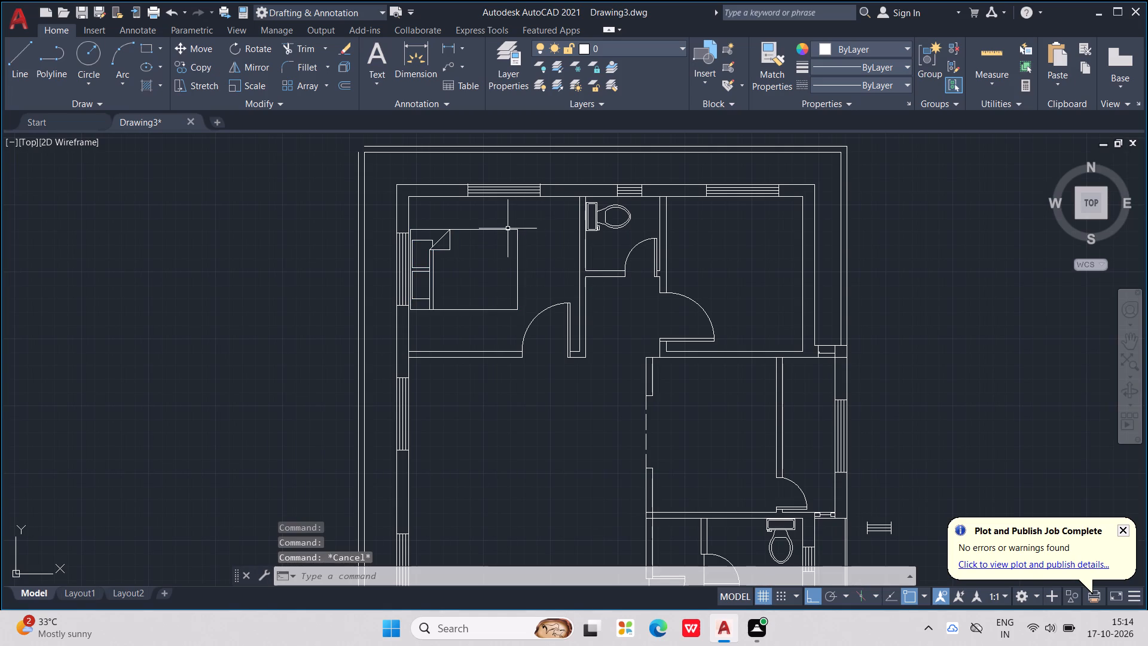
left_click(505, 229)
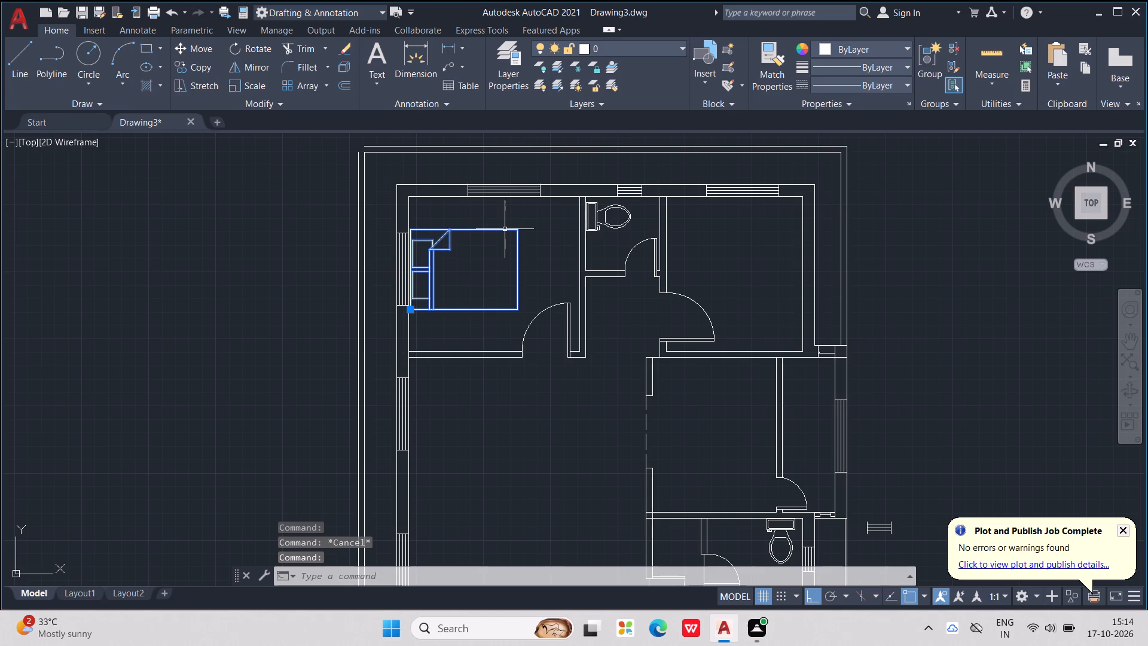
key("ctrl+c")
key("ctrl+v")
scroll(699, 296, "up", 2)
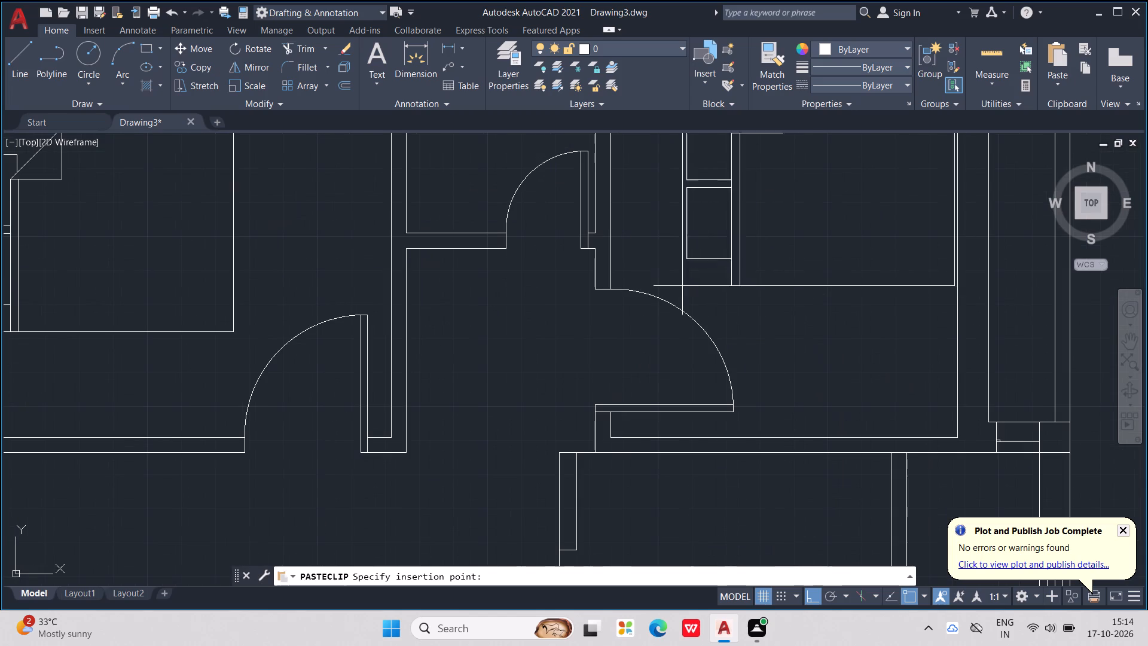
left_click(656, 289)
middle_click_drag(658, 288, 604, 385)
scroll(658, 288, "down", 1)
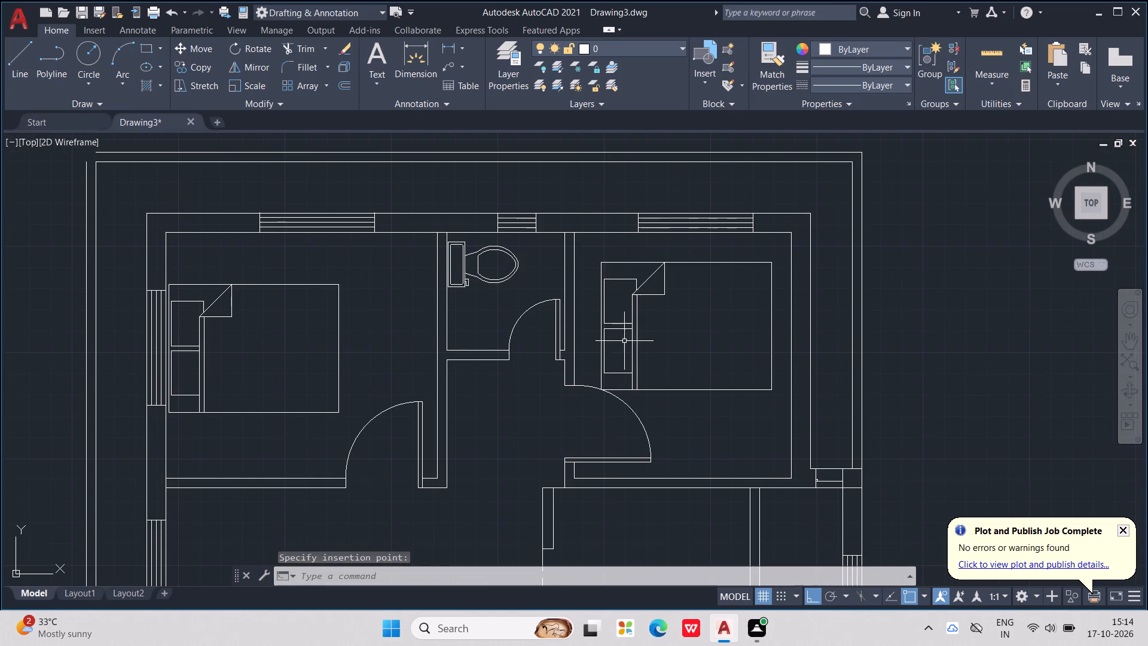
Rotate the copied queen bed in the upper-right bedroom 180 degrees about a point on its head edge.
left_click(628, 261)
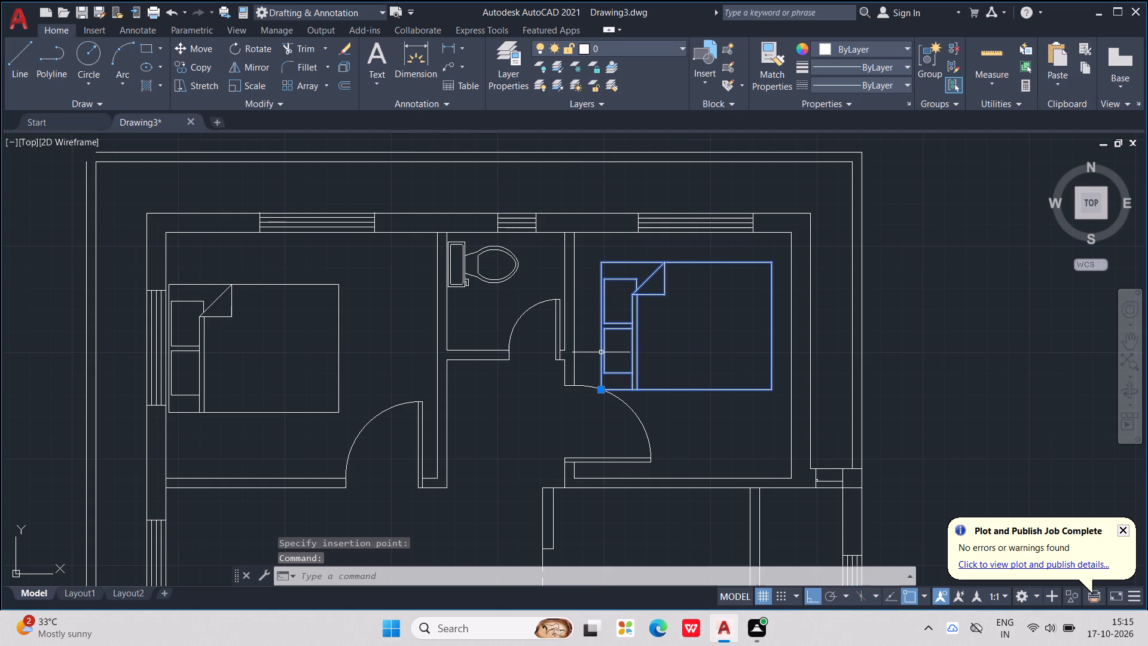
type("RO")
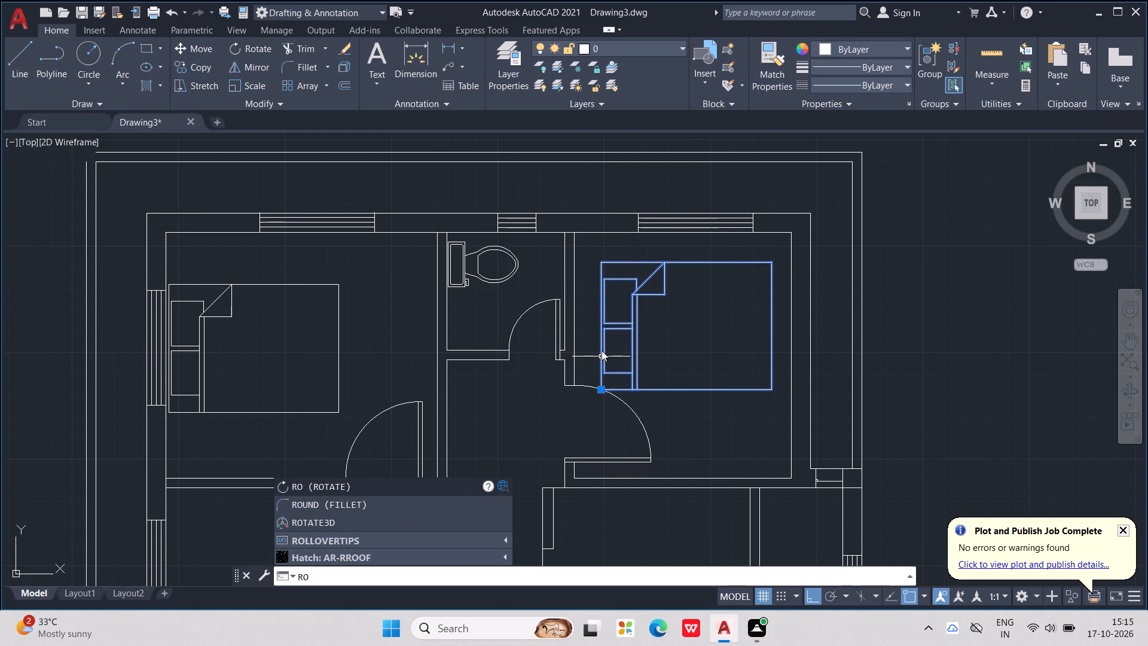
key("Return")
left_click(603, 344)
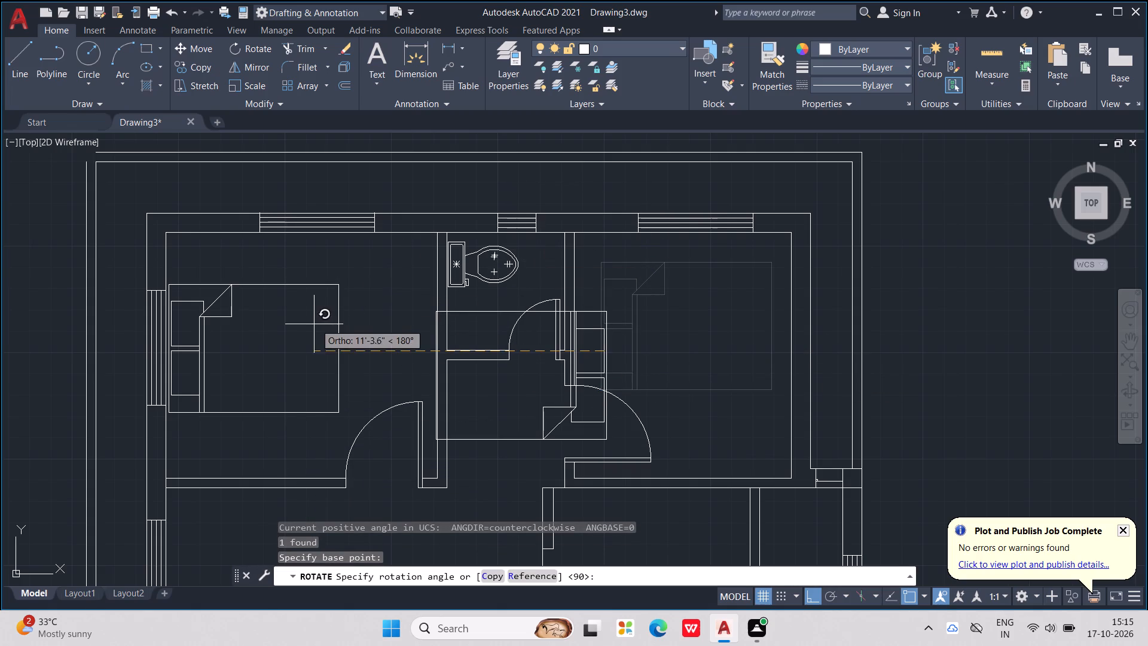
left_click(191, 334)
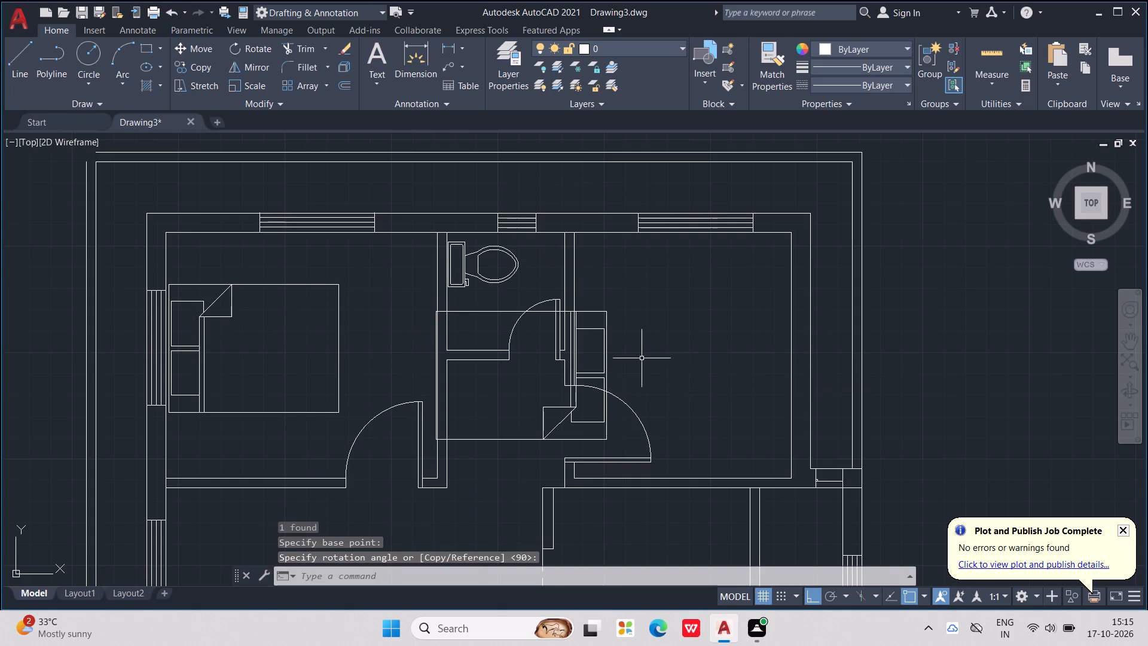
Move the rotated bed into the upper-right bedroom with its head against the room's right wall.
left_click(607, 354)
left_click_drag(607, 354, 791, 291)
Paste another copy of the queen bed into the lower-right bedroom, below the bathroom.
scroll(791, 291, "down", 3)
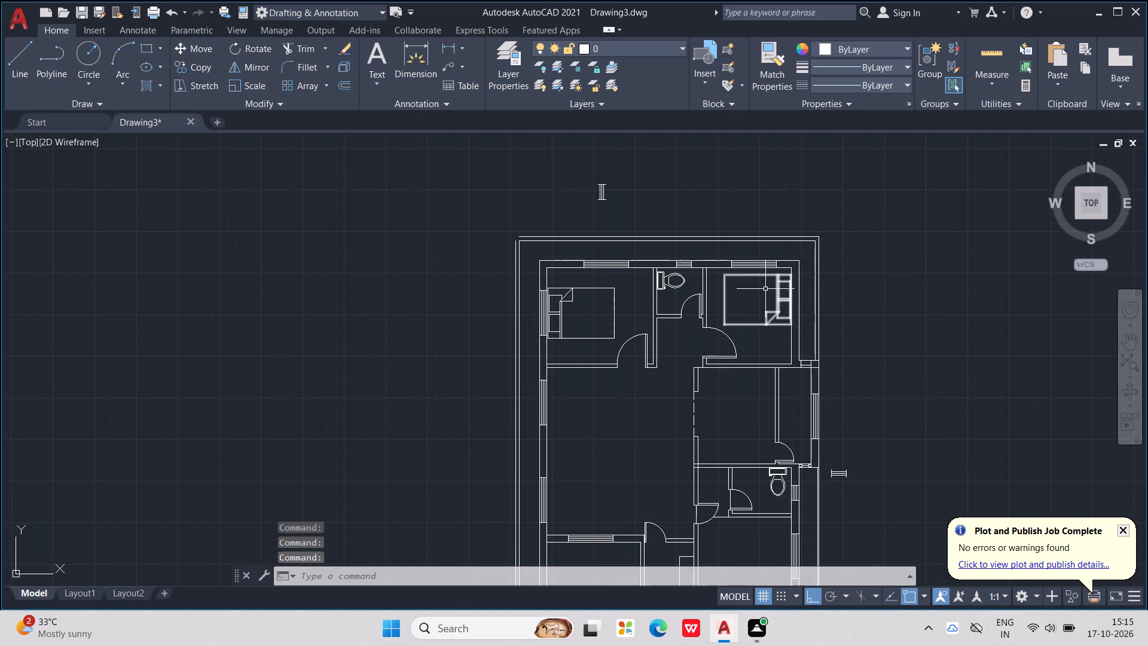
middle_click_drag(764, 287, 747, 214)
scroll(745, 202, "down", 1)
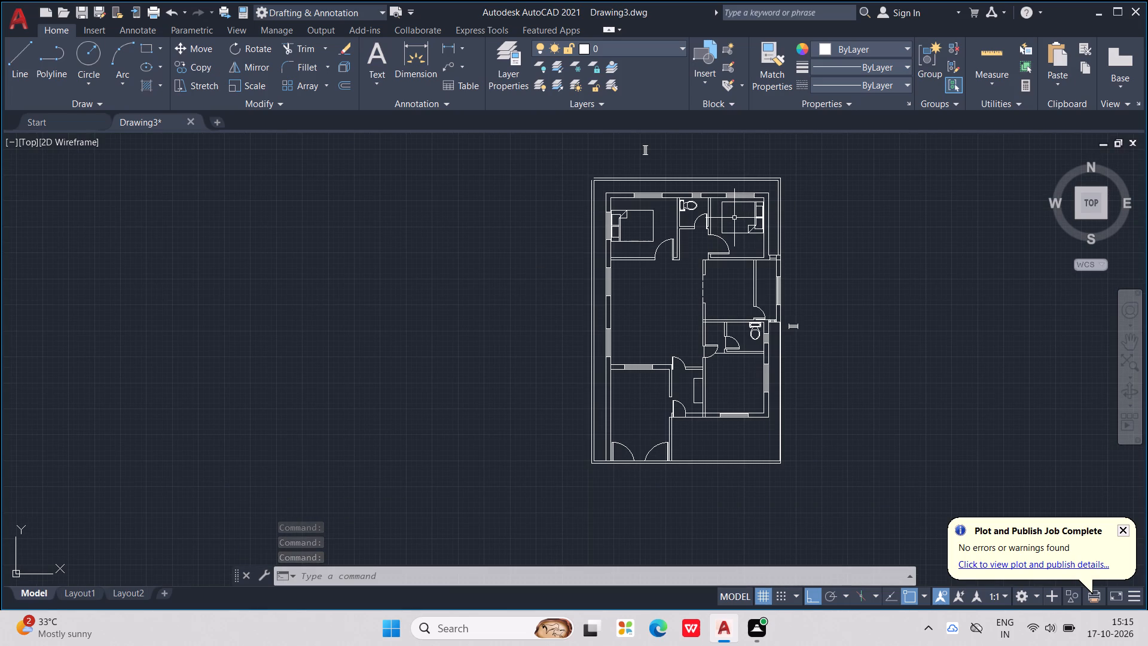
key("ctrl+v")
scroll(717, 487, "up", 1)
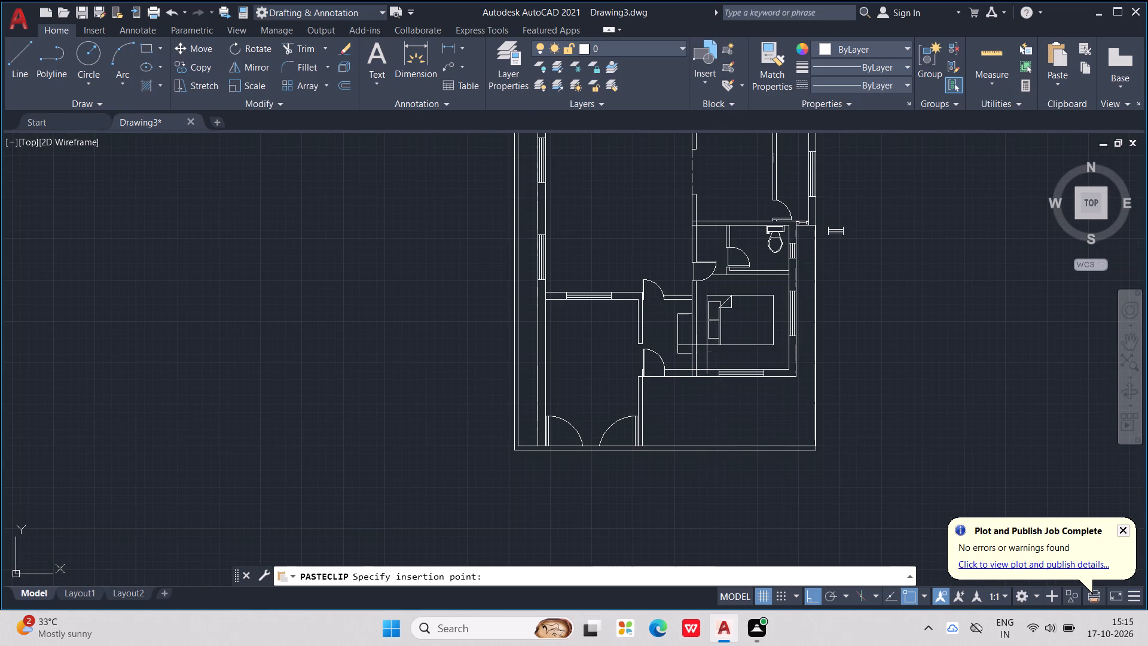
left_click(716, 333)
Rotate the lower-right bedroom's bed 90 degrees counterclockwise about its lower head corner.
left_click(718, 322)
type("RO")
key("Return")
left_click(718, 322)
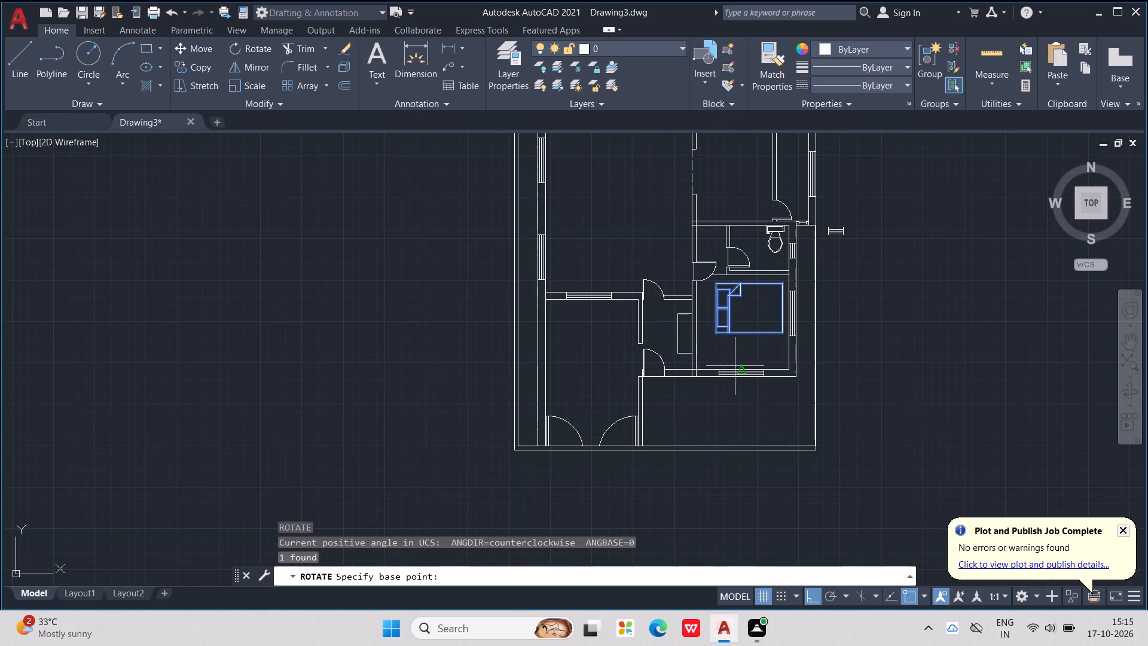
left_click_drag(714, 335, 517, 348)
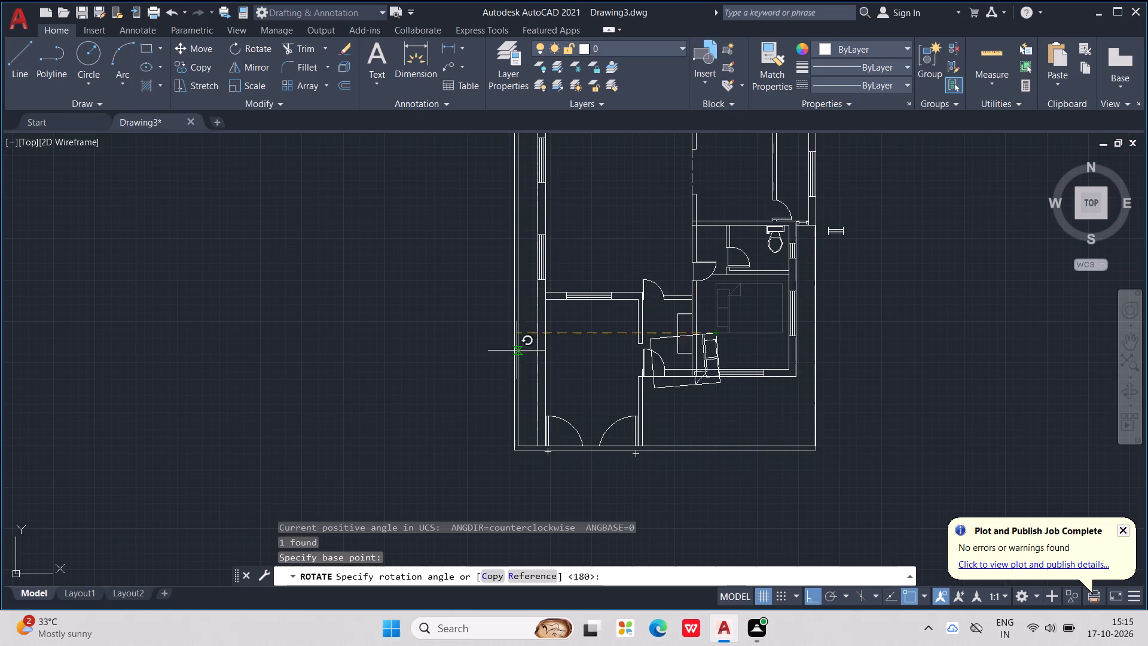
left_click_drag(517, 348, 771, 163)
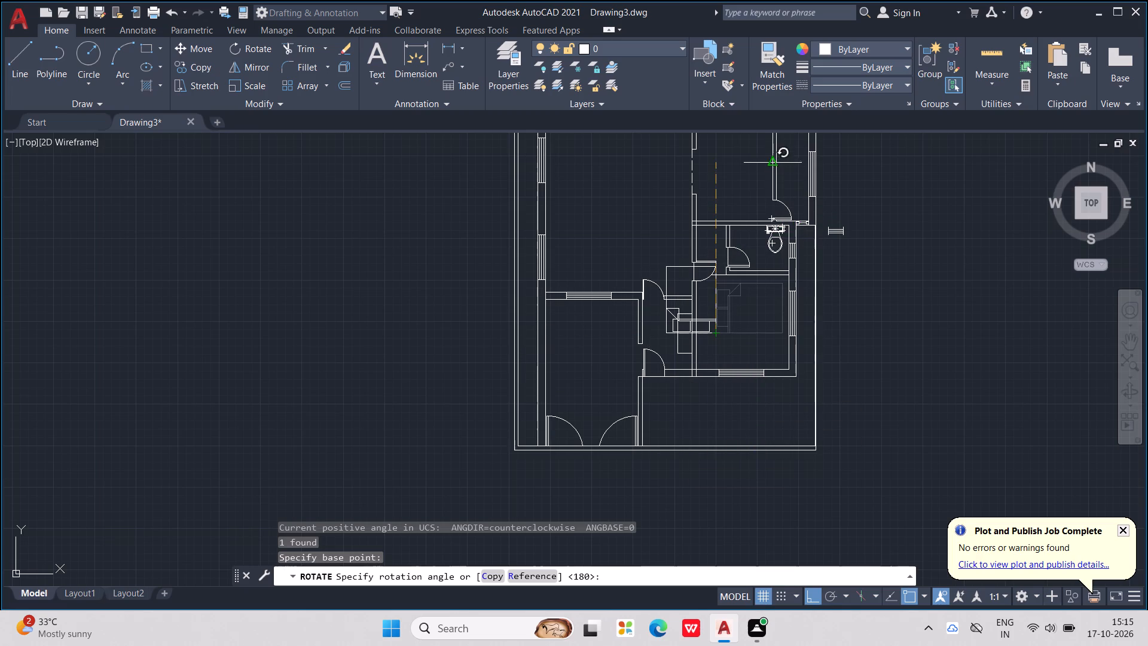
left_click_drag(771, 163, 747, 143)
left_click(747, 143)
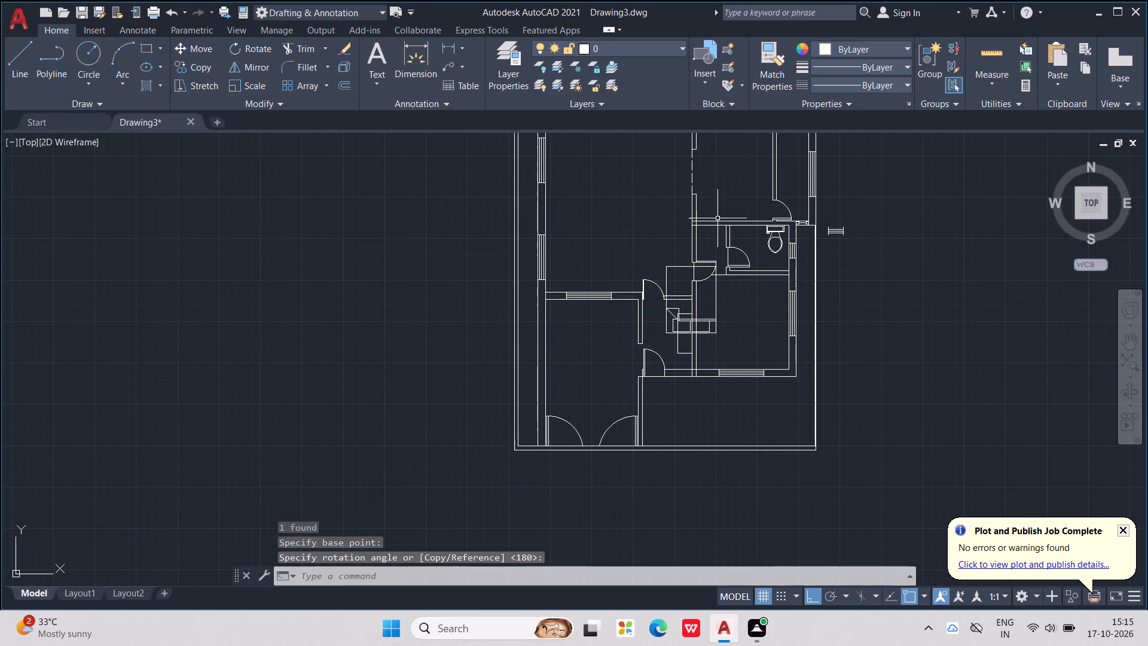
Move the rotated bed into the lower-right bedroom with its head against the bottom wall, at the window.
left_click(715, 323)
left_click_drag(709, 318, 765, 331)
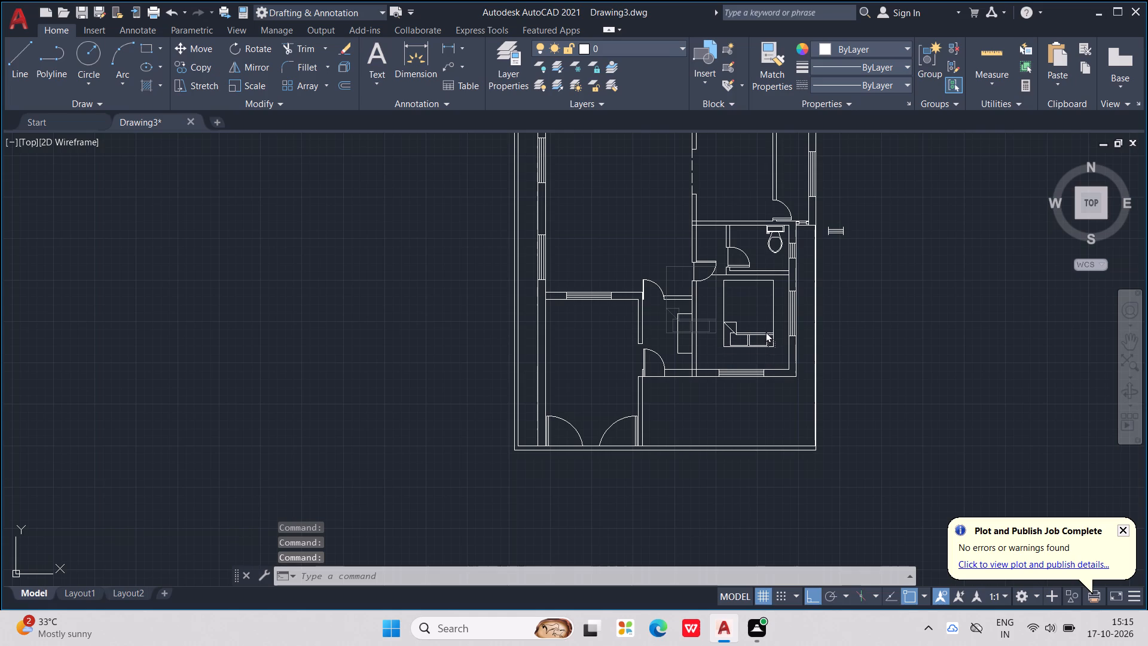
left_click_drag(765, 331, 759, 354)
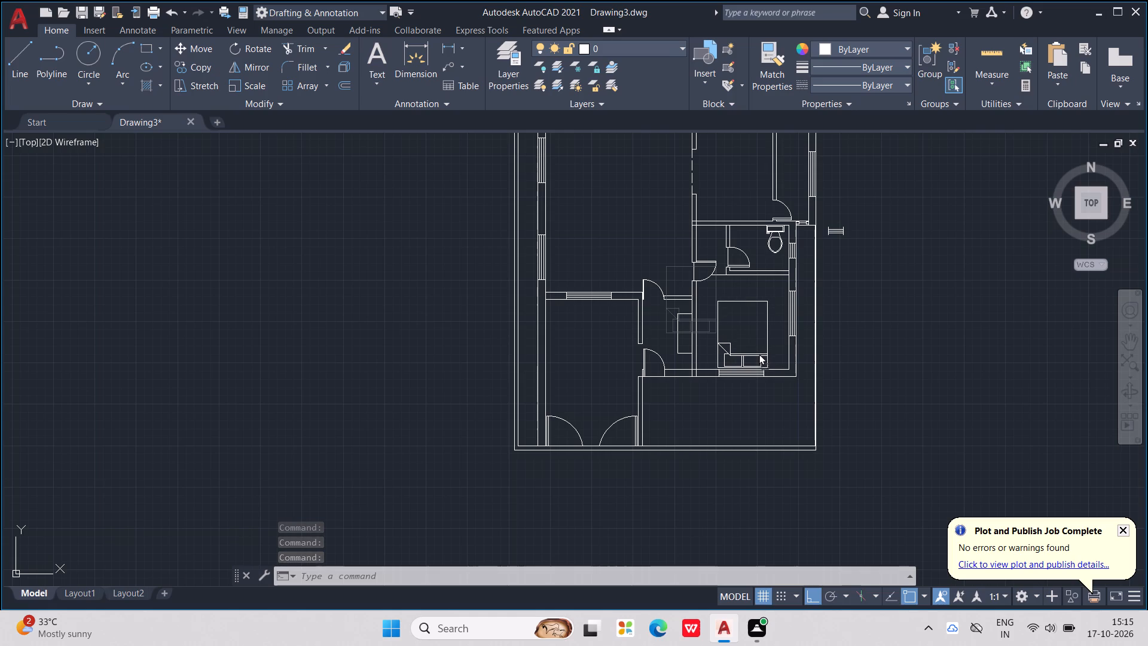
left_click_drag(759, 354, 758, 356)
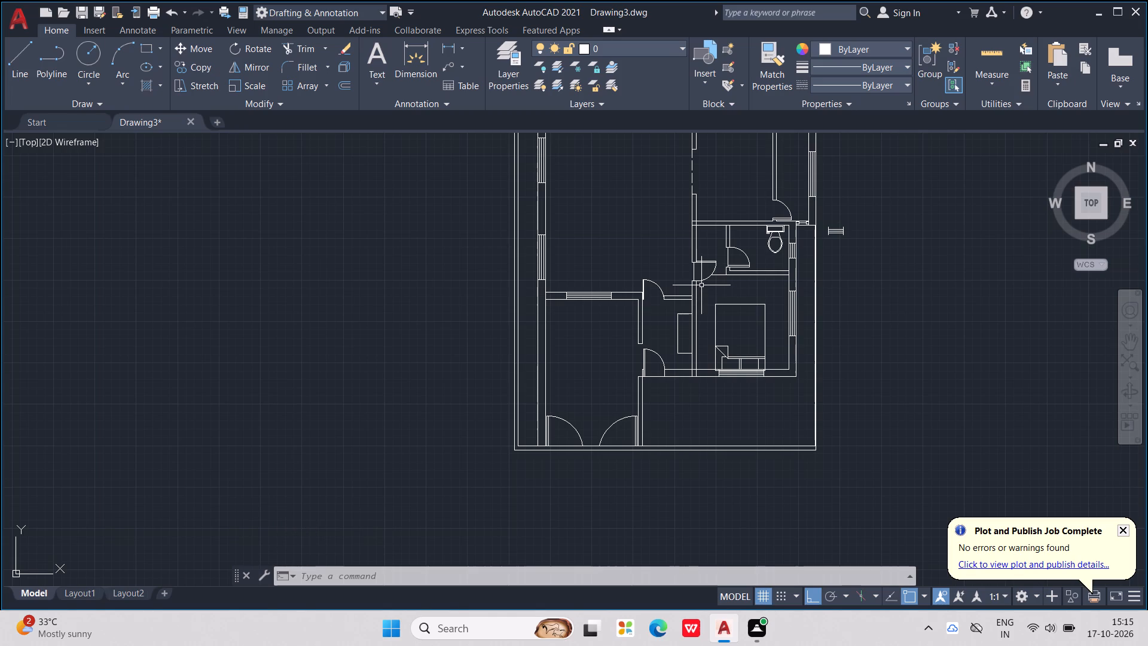
Insert the Dining Set - 36 x 72 in. block from DesignCenter at scale 1 and angle 0 in the upper part of the central hall.
scroll(704, 282, "down", 1)
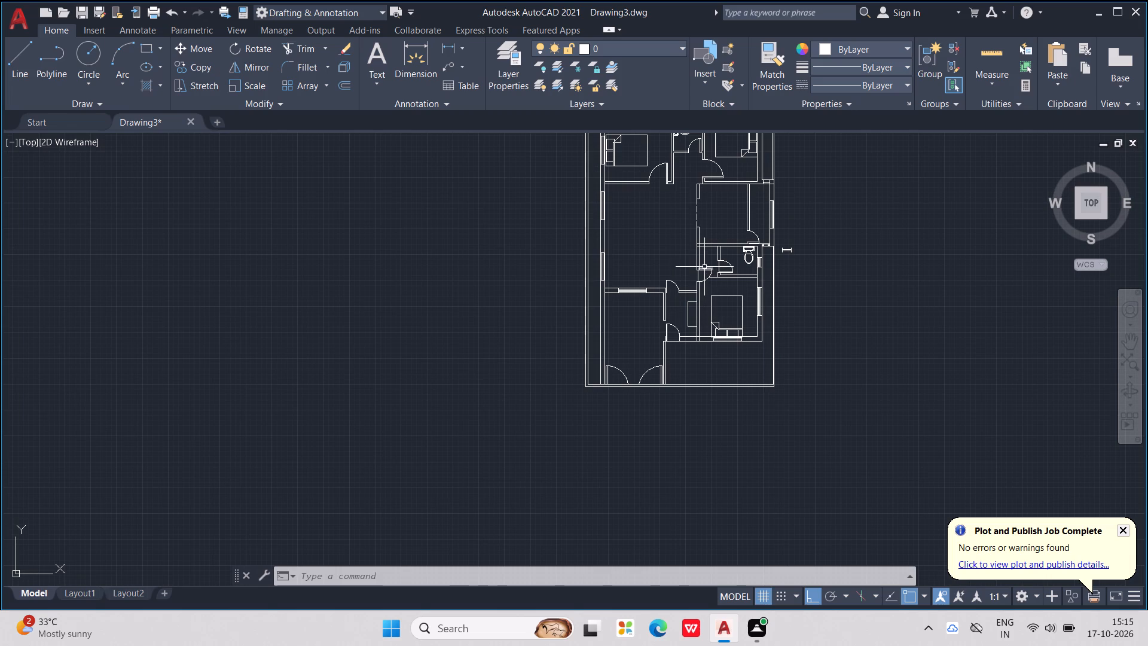
key("ctrl+2")
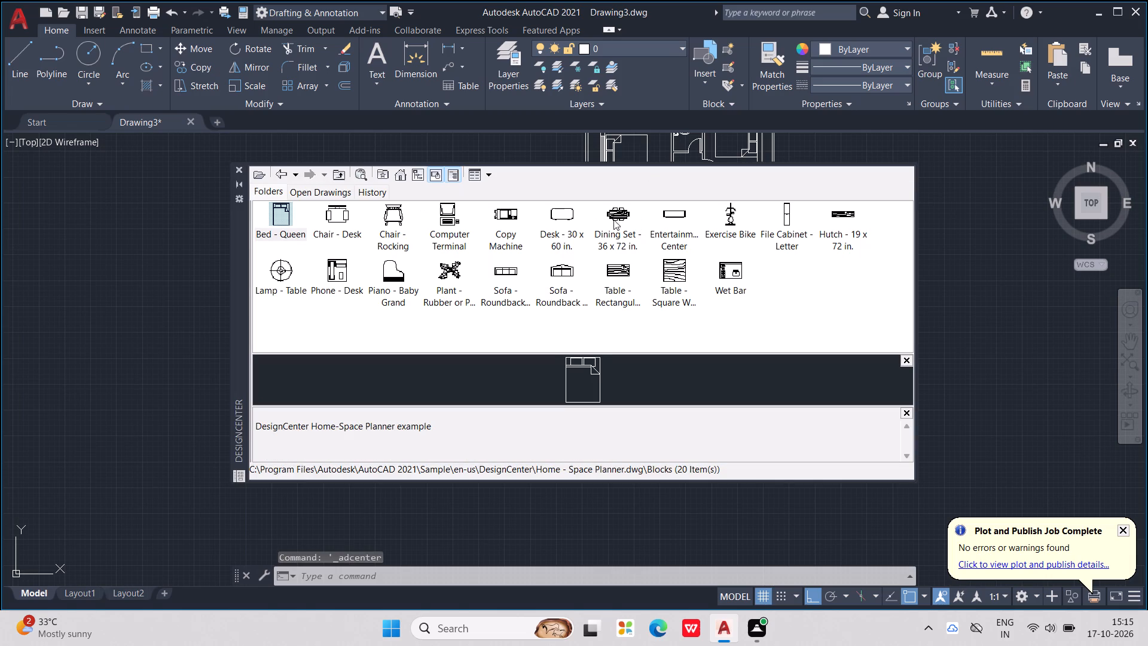
double_click(631, 215)
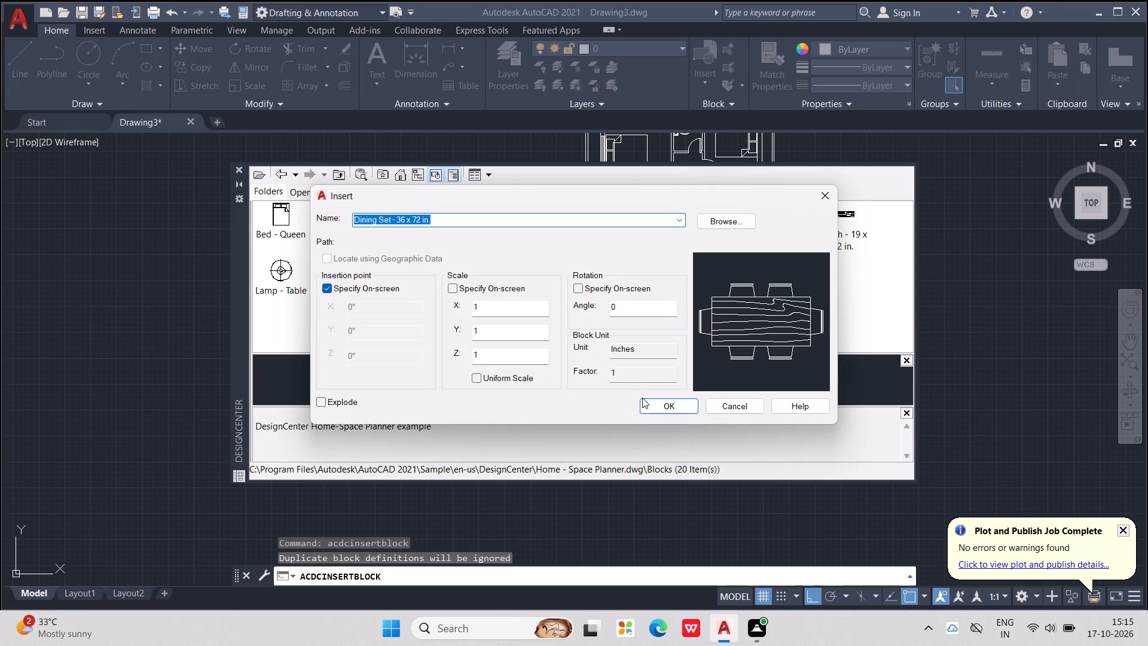
left_click(680, 400)
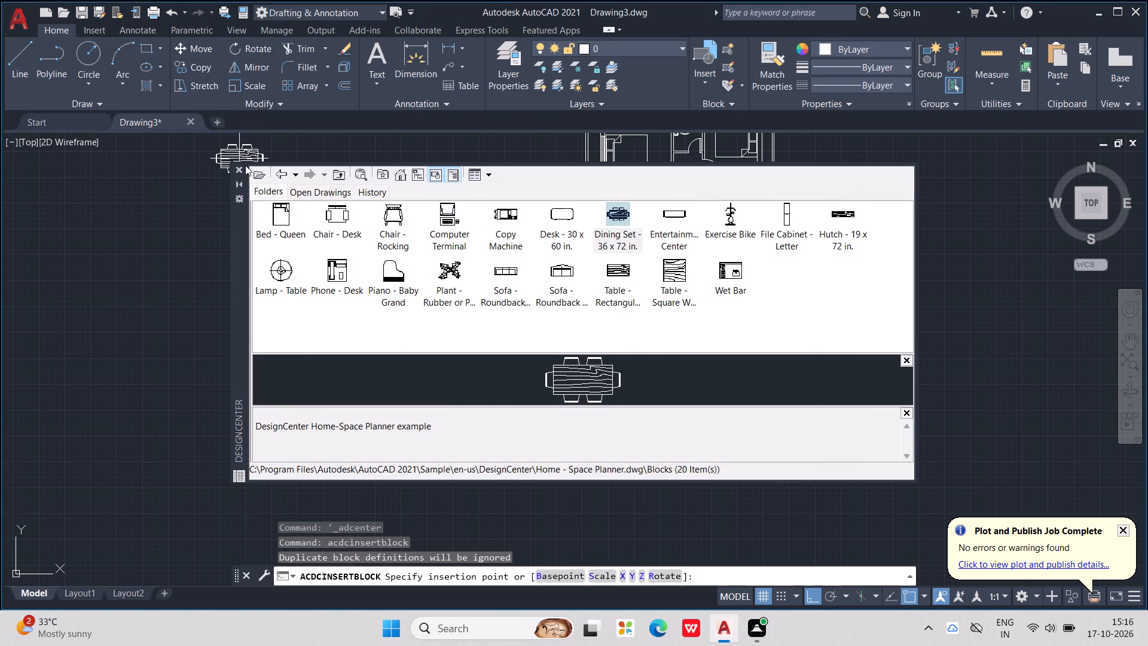
left_click(245, 166)
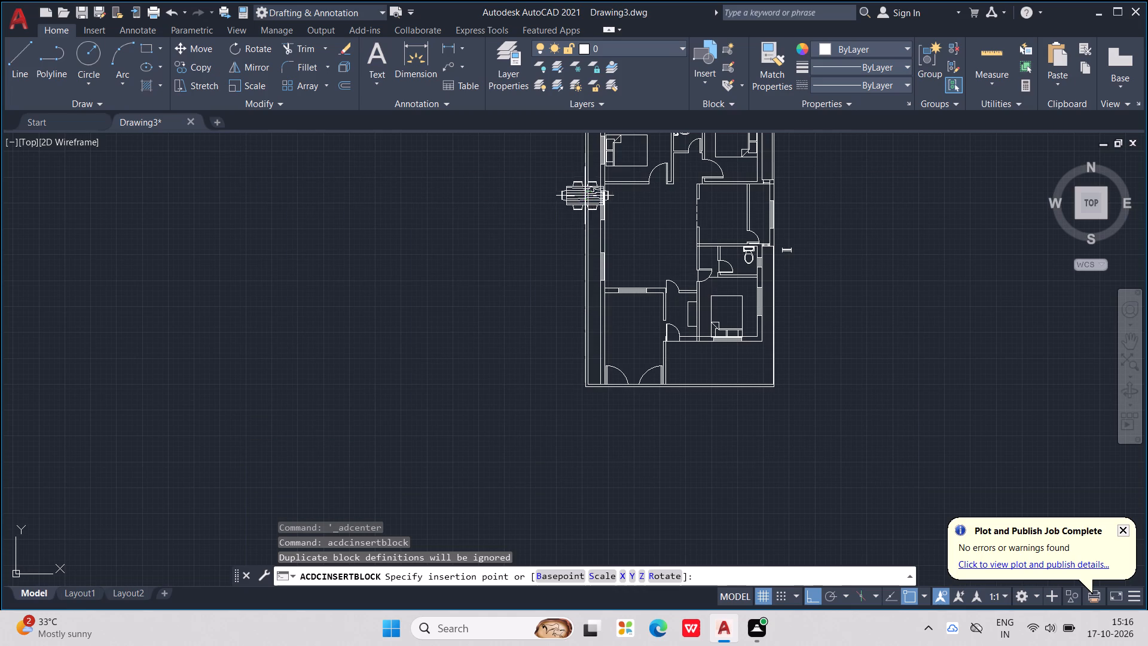
scroll(630, 195, "up", 2)
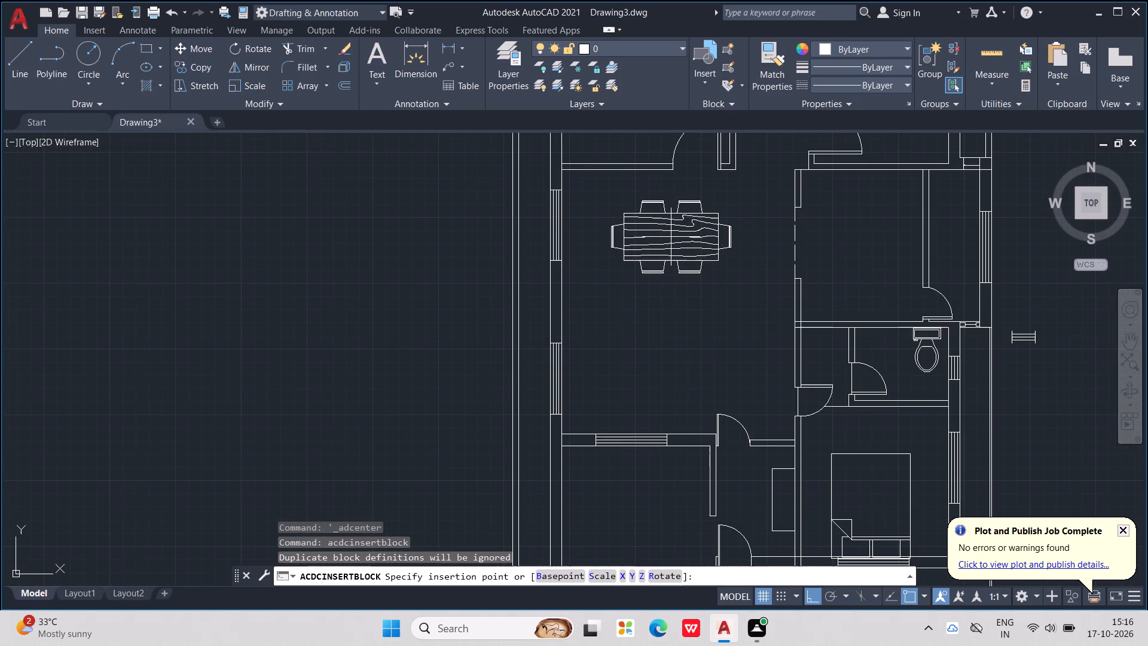
triple_click(666, 231)
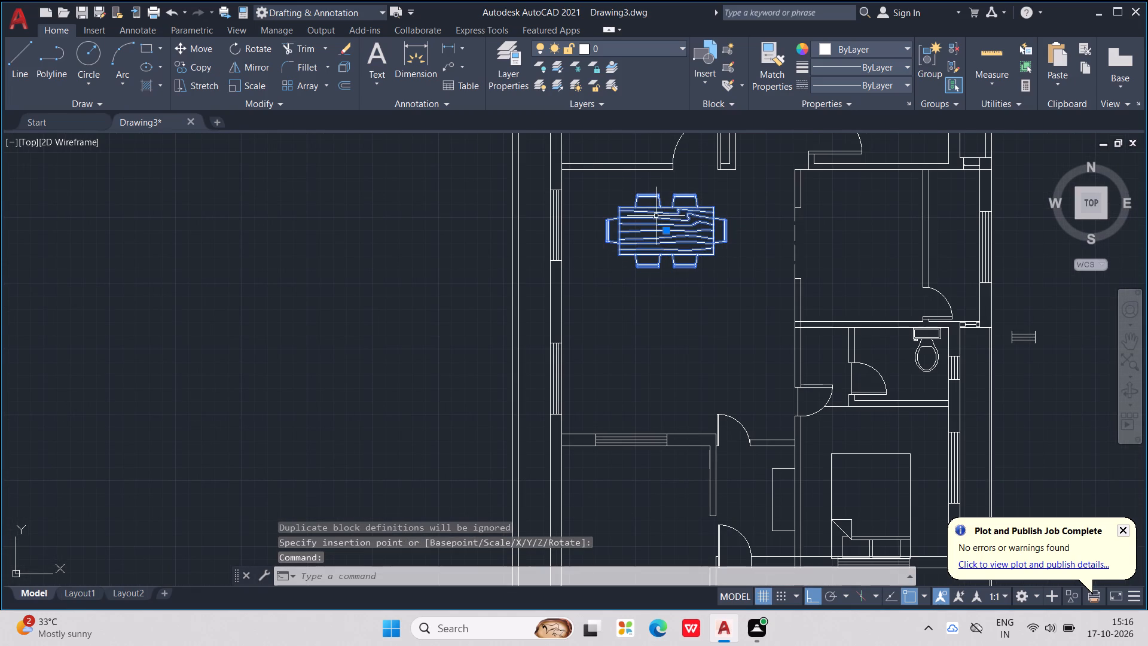
key("Escape")
Examine the Landscaping.dwg blocks in DesignCenter and preview the Tree - deciduous plan block.
key("ctrl+2")
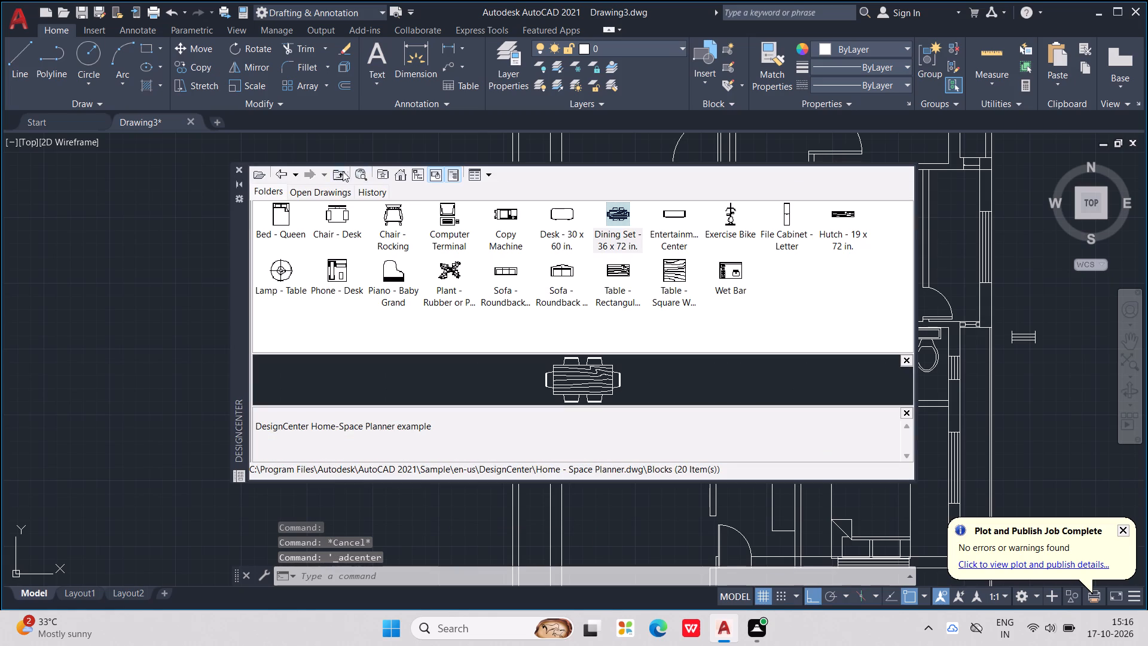
left_click(278, 176)
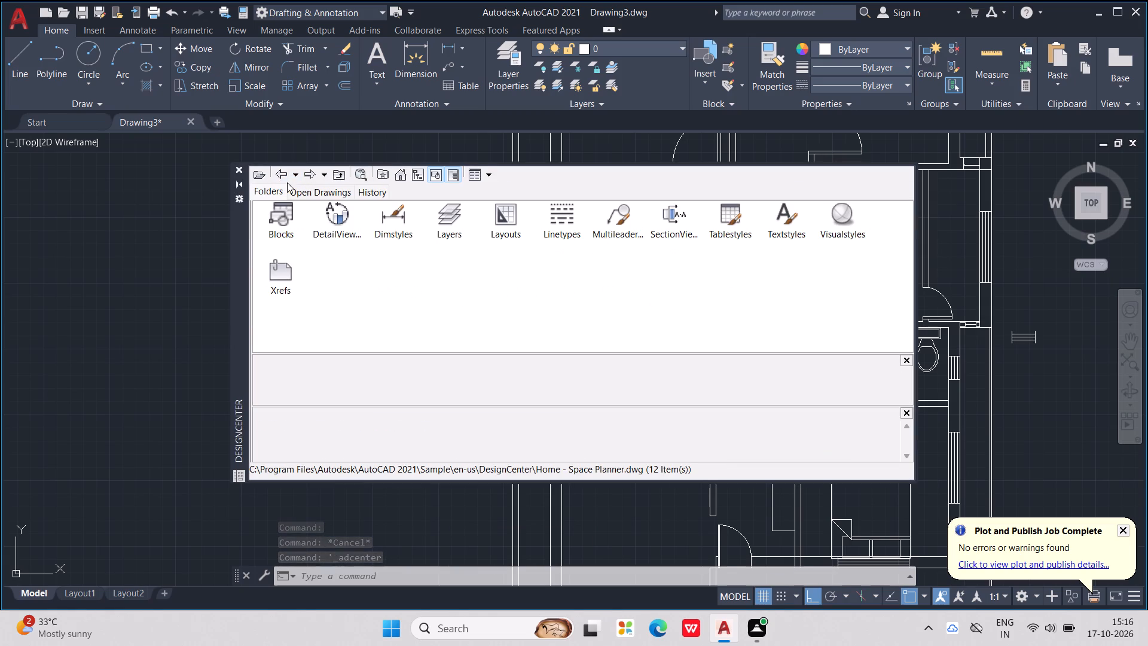
left_click(288, 176)
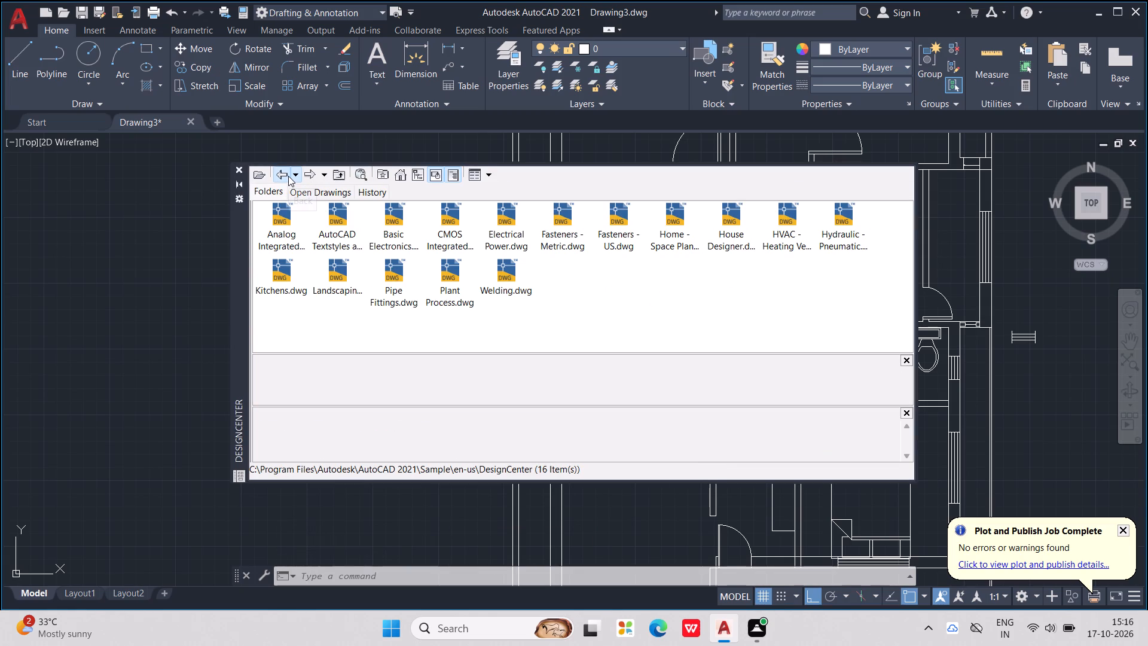
double_click(329, 266)
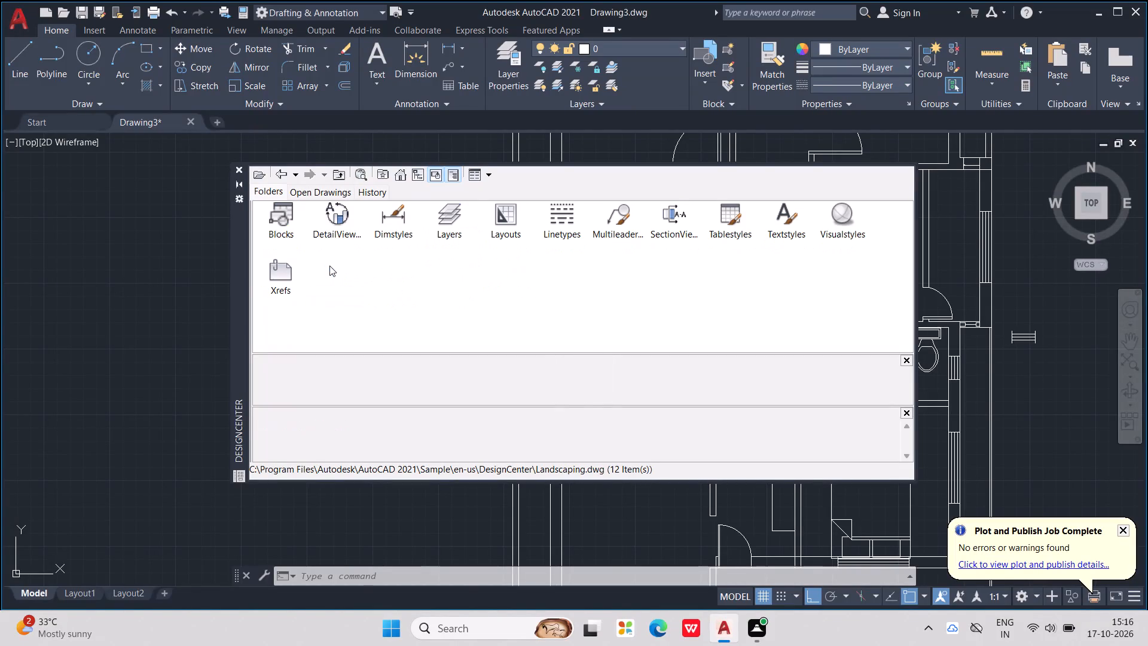
double_click(286, 215)
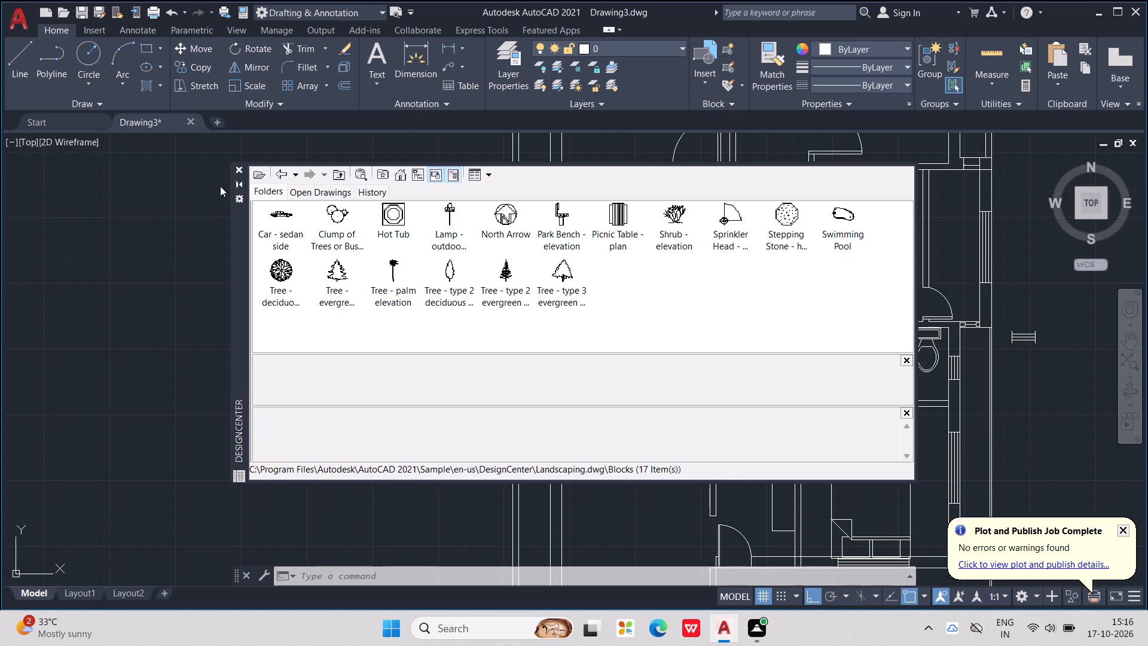
triple_click(283, 271)
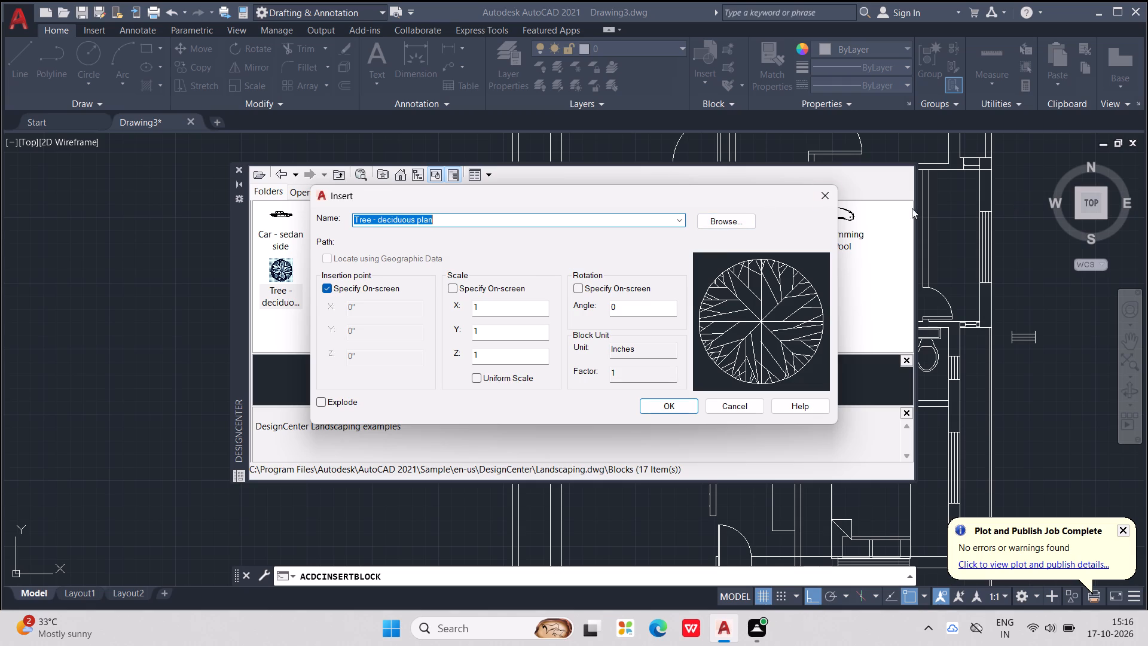
left_click(830, 196)
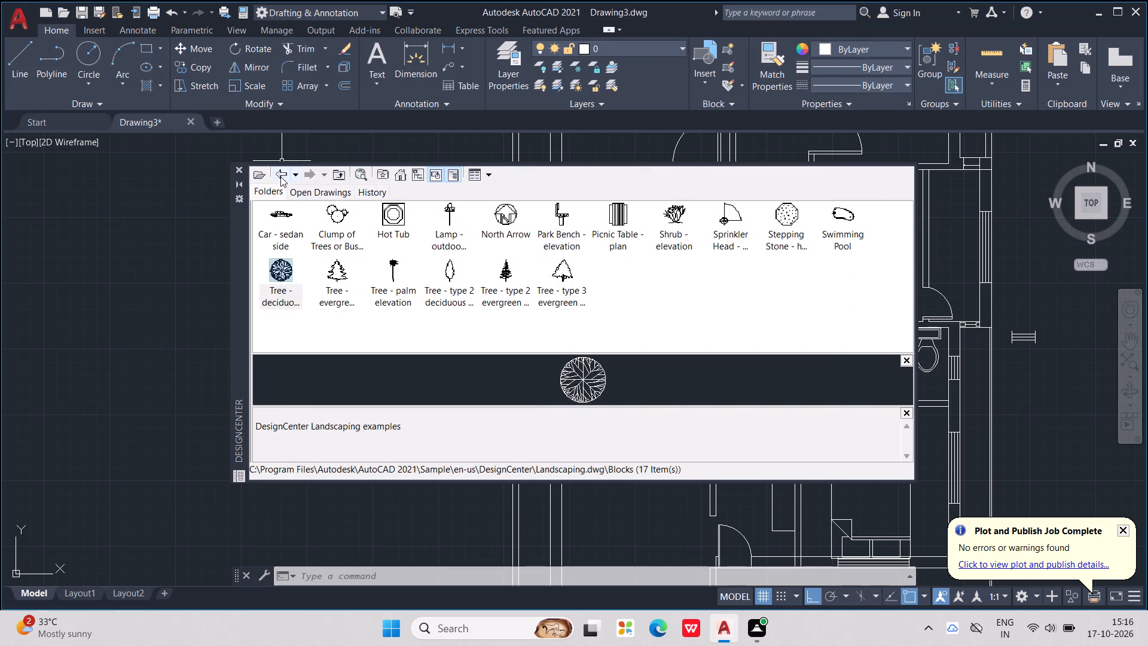
Examine the DesignCenter blocks in Plant Process.dwg, AutoCAD Textstyles and Linetypes.dwg and Basic Electronics.dwg.
left_click(280, 177)
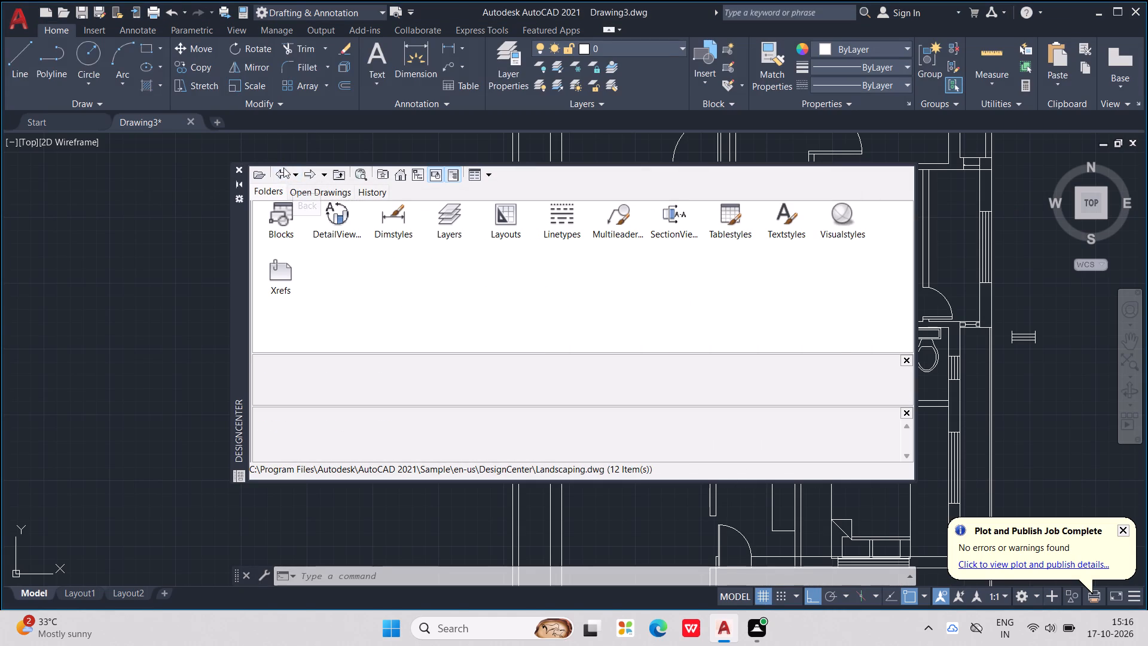
left_click(283, 177)
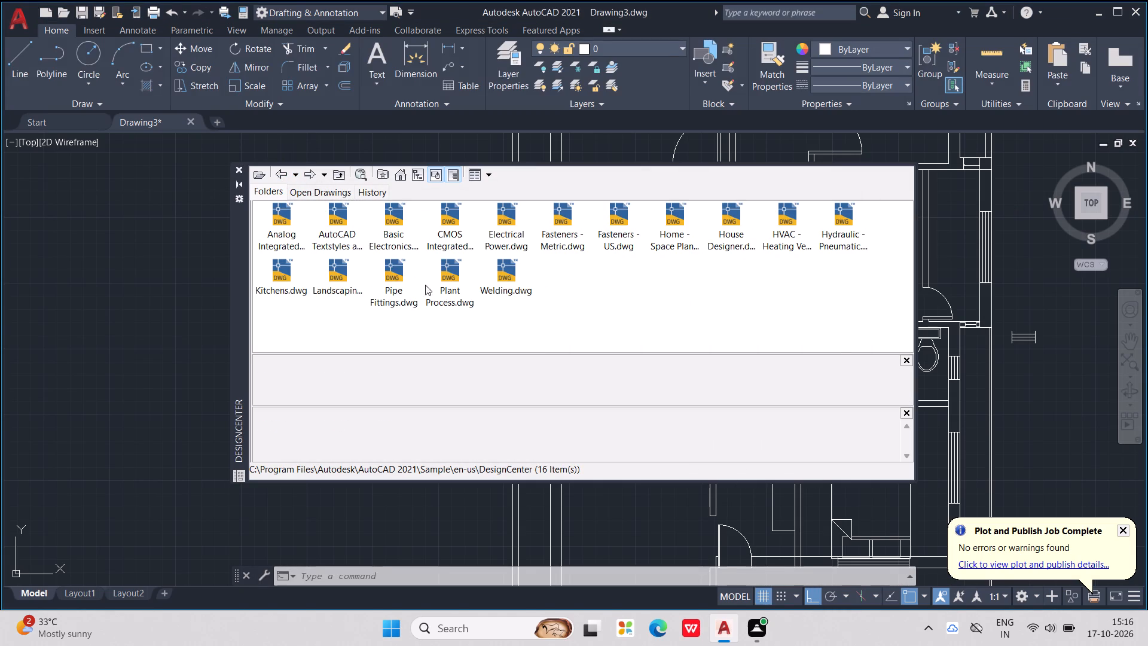
double_click(456, 278)
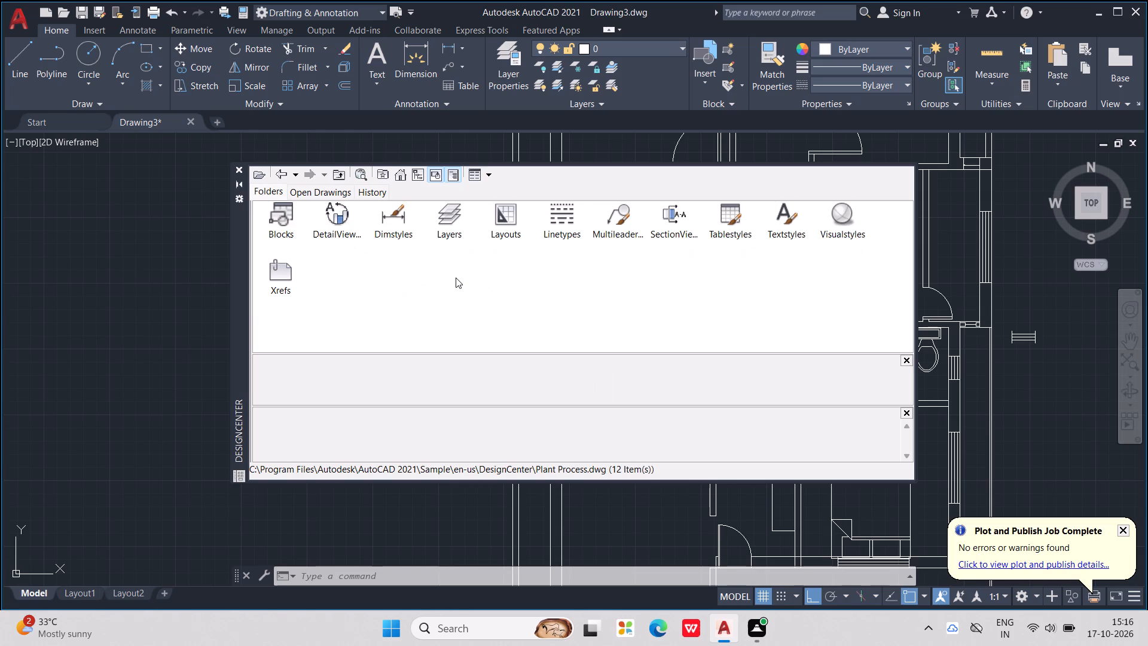
double_click(290, 222)
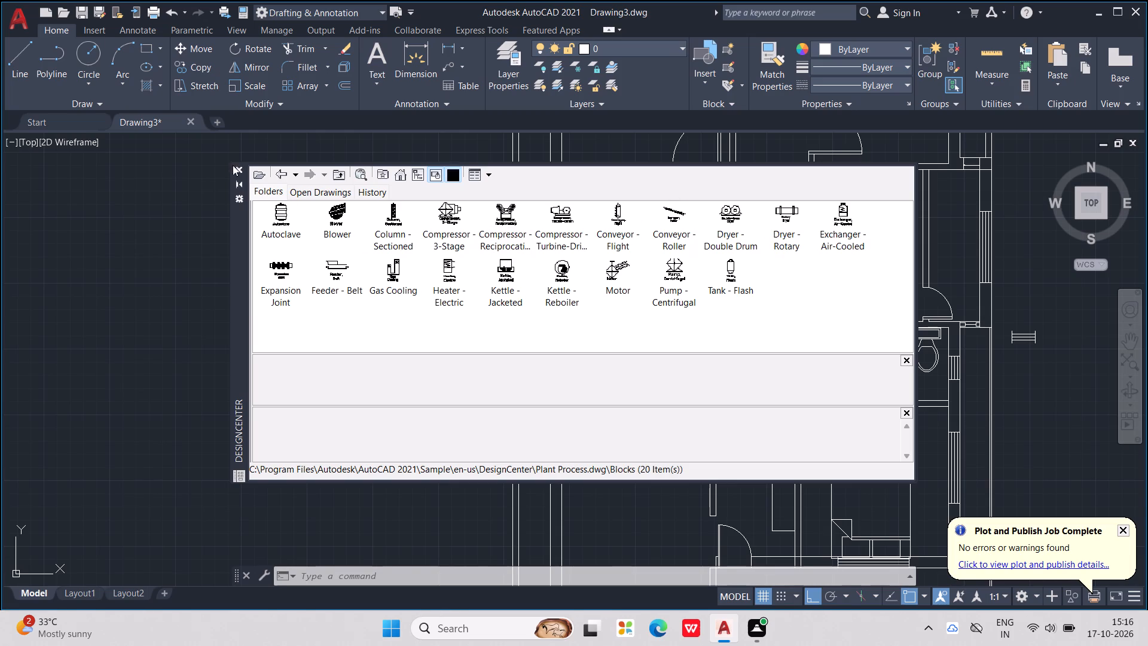
left_click(273, 176)
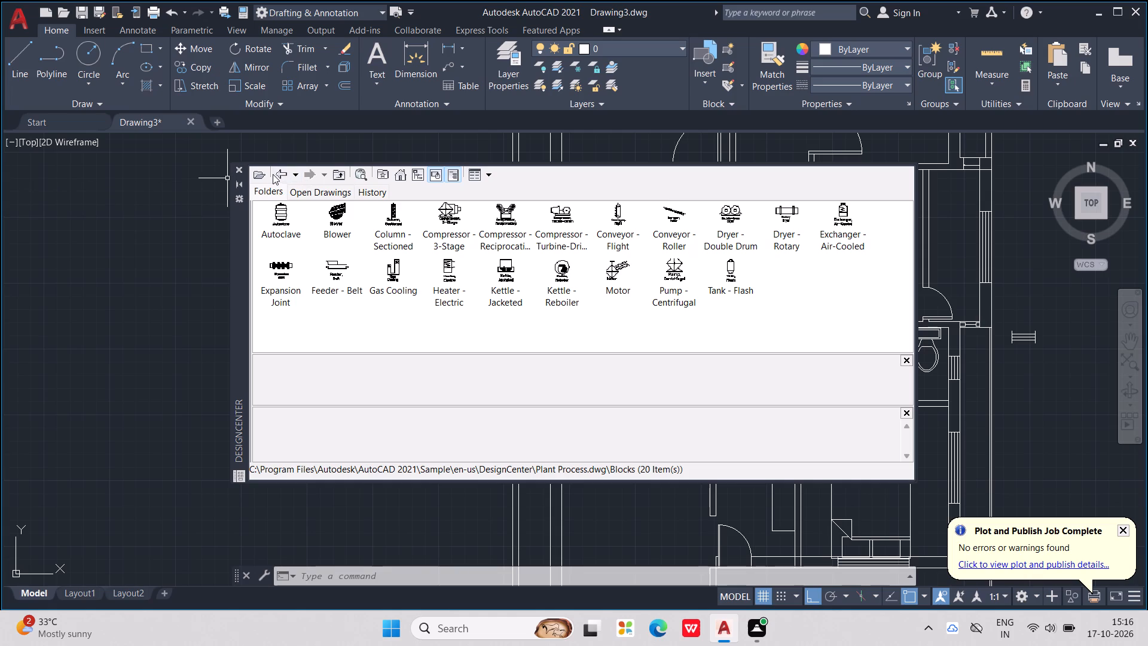
left_click(277, 172)
left_click(277, 172)
left_click(284, 225)
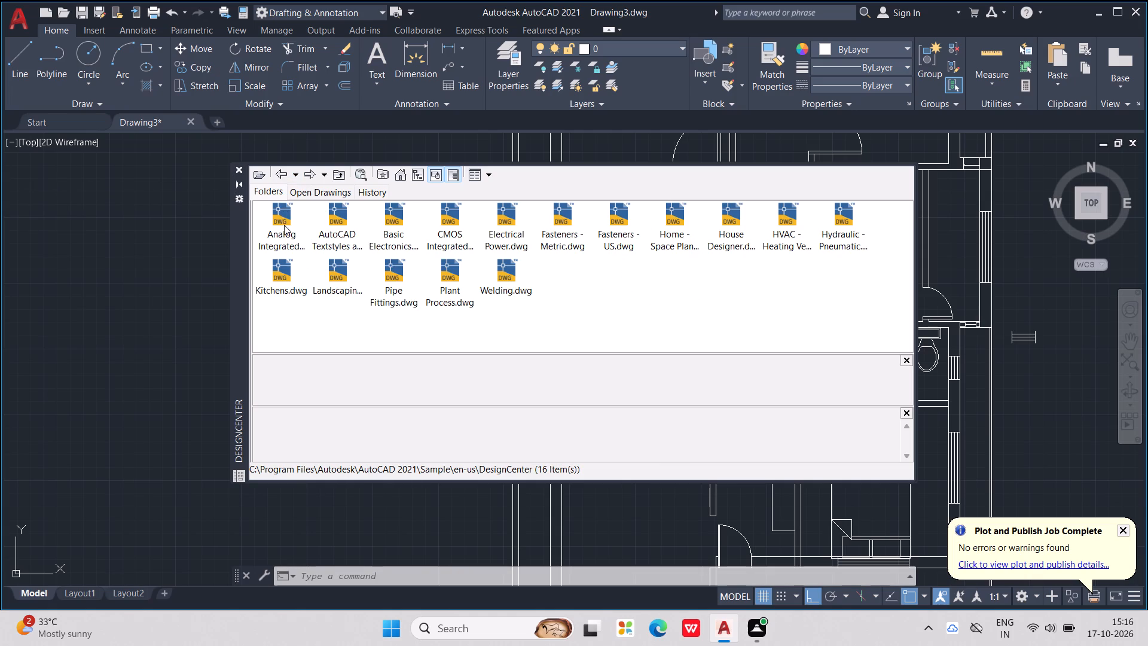
double_click(338, 220)
left_click(336, 220)
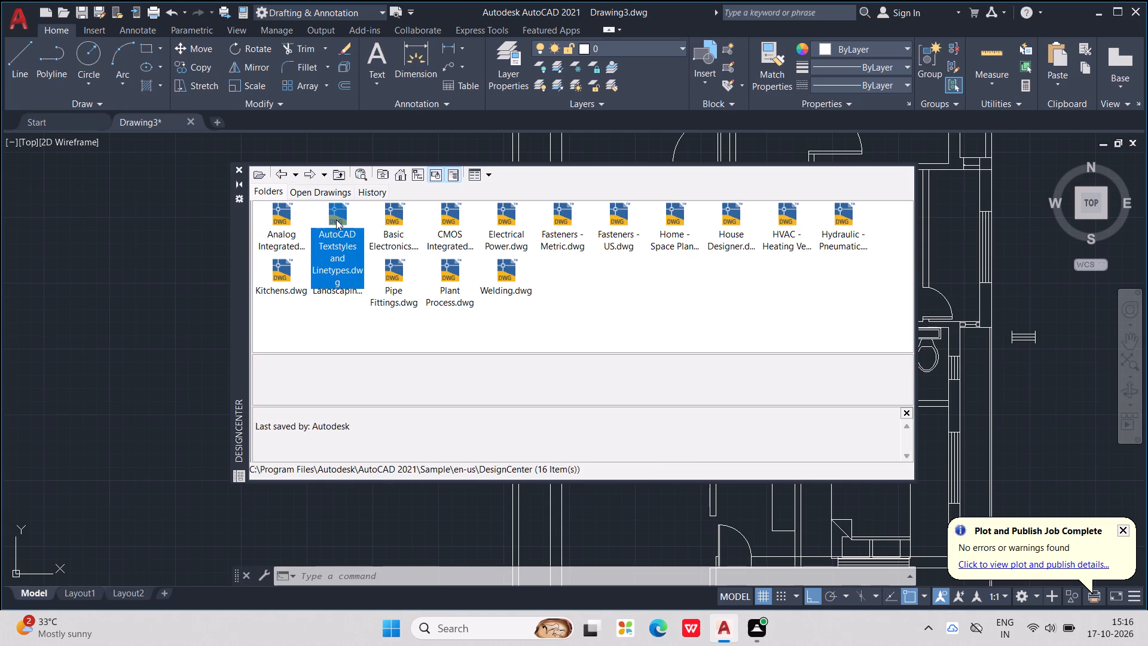
double_click(334, 214)
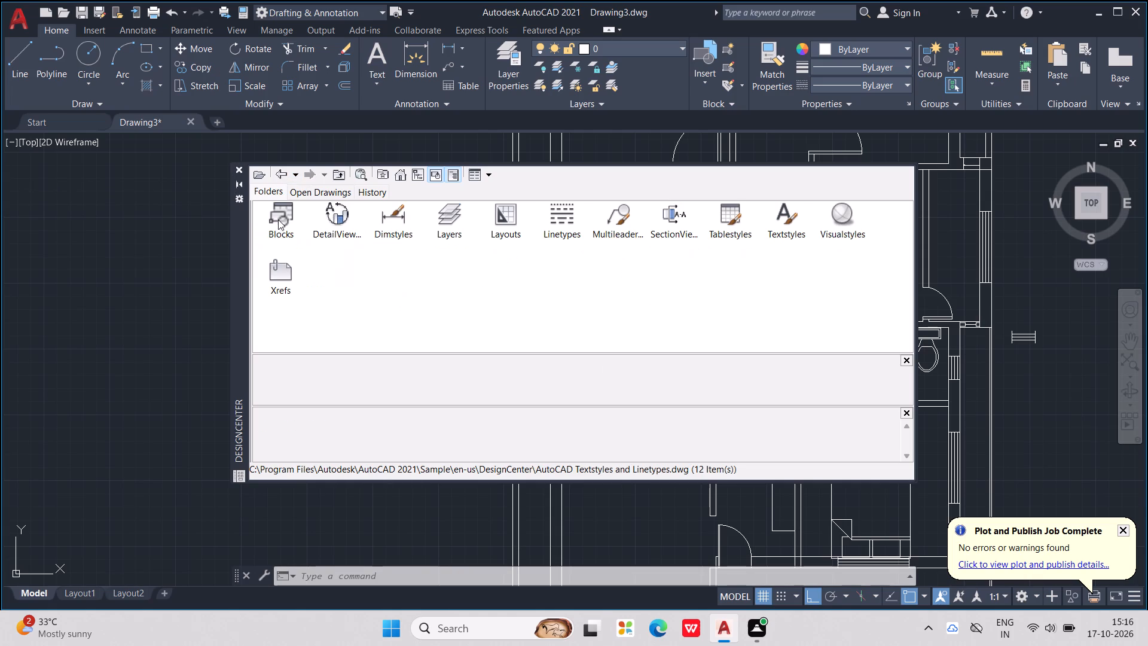
double_click(278, 220)
left_click(289, 173)
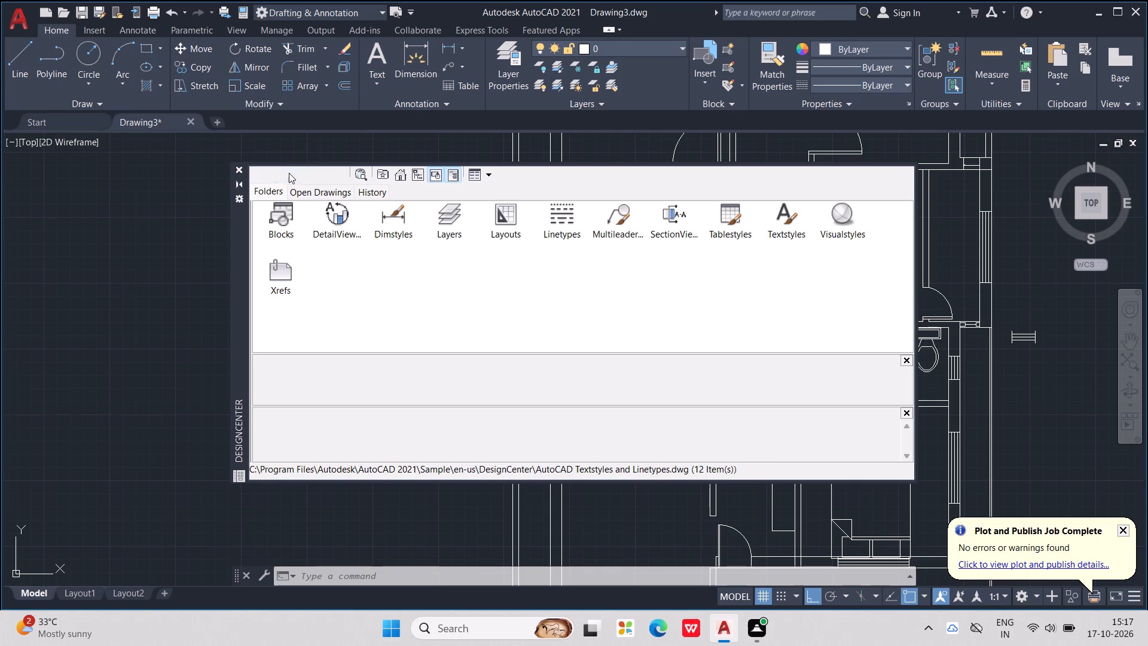
left_click(279, 175)
triple_click(388, 211)
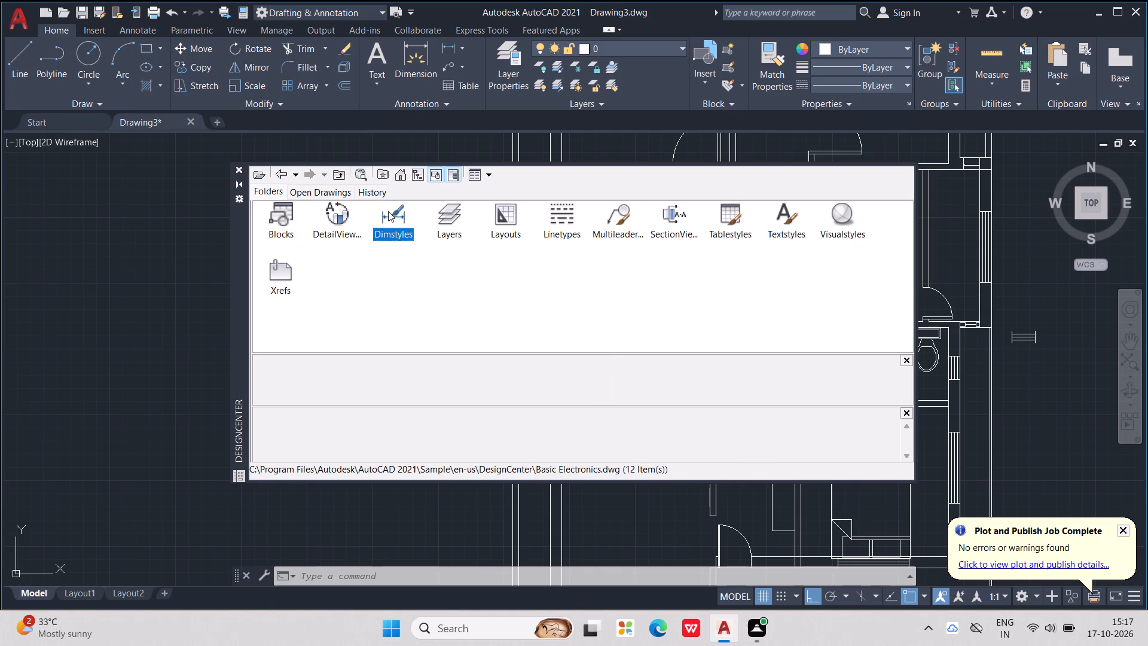
double_click(284, 215)
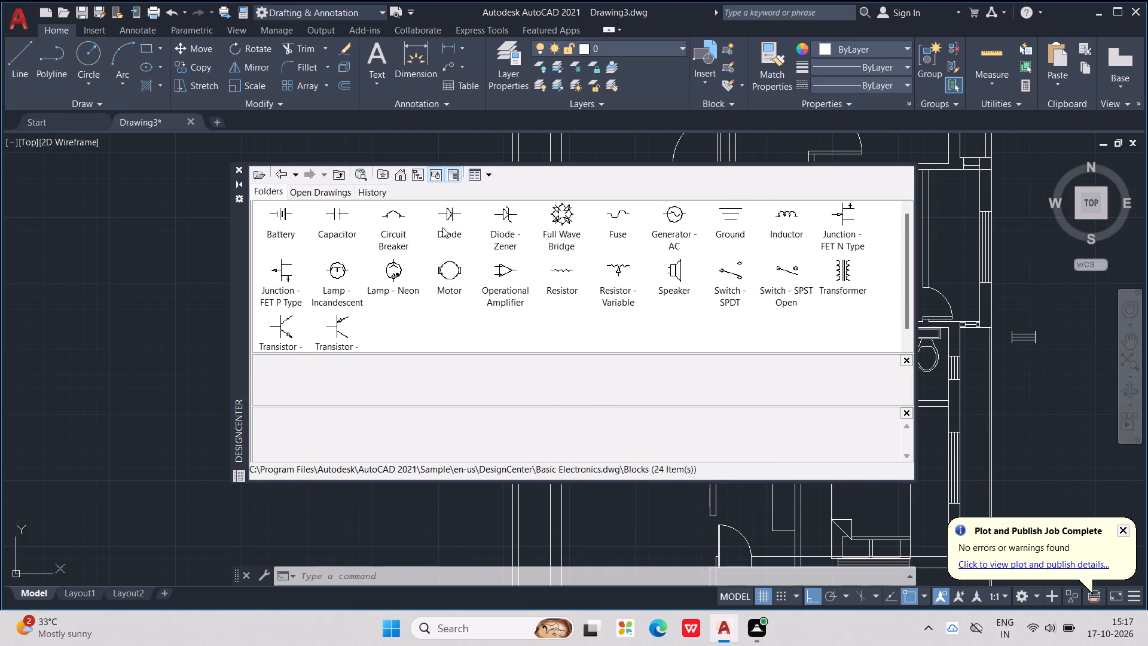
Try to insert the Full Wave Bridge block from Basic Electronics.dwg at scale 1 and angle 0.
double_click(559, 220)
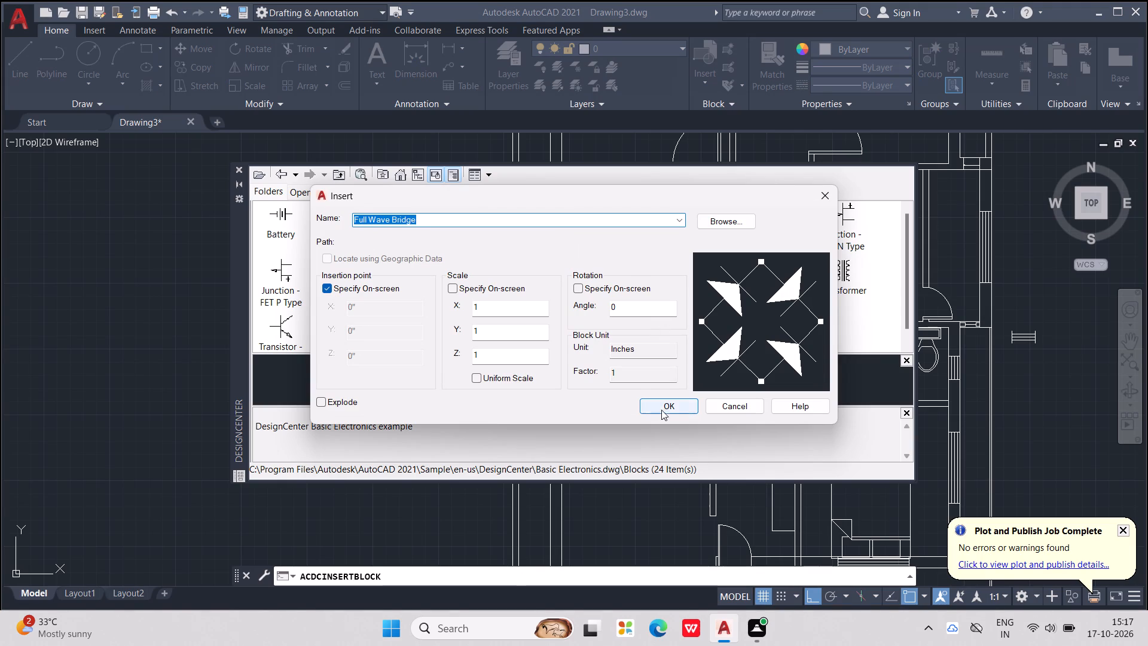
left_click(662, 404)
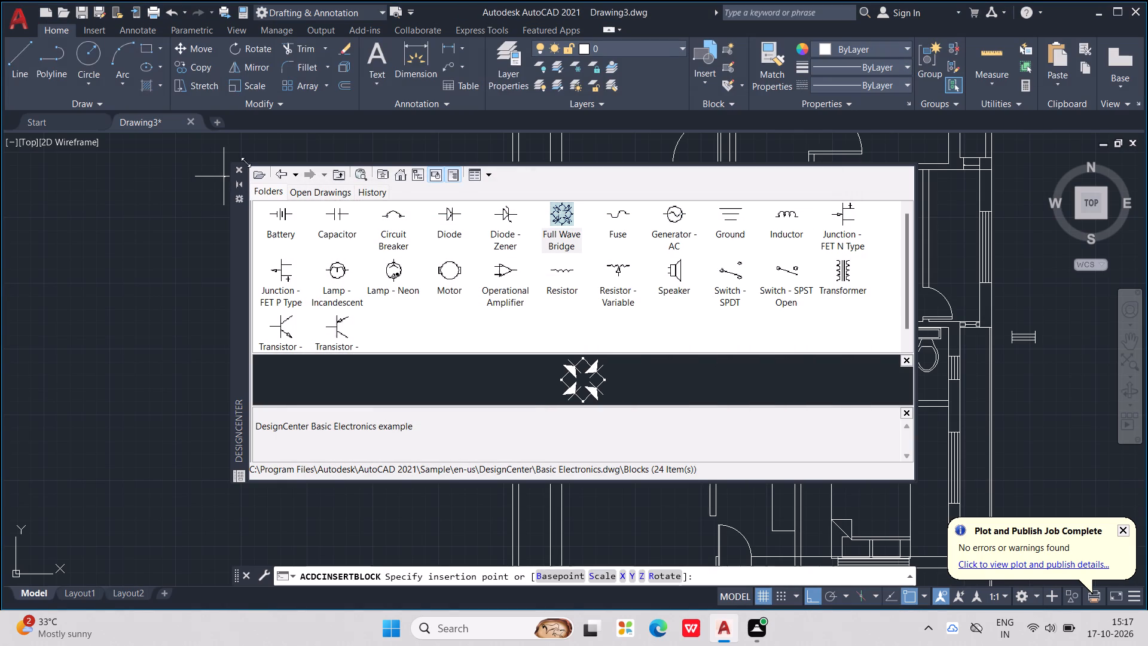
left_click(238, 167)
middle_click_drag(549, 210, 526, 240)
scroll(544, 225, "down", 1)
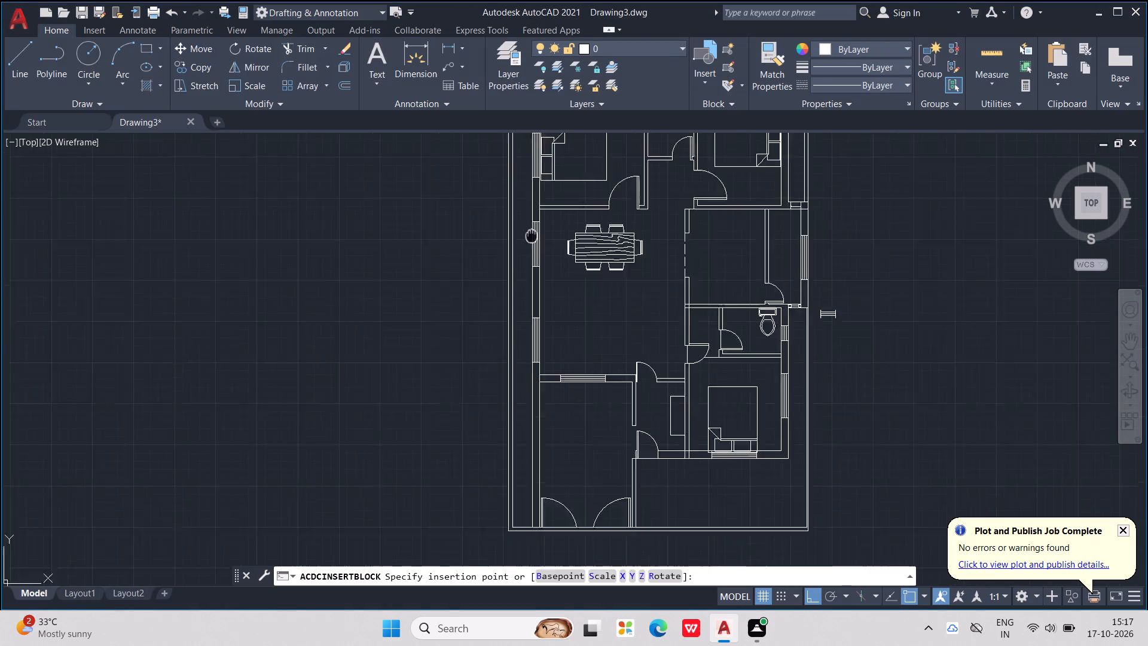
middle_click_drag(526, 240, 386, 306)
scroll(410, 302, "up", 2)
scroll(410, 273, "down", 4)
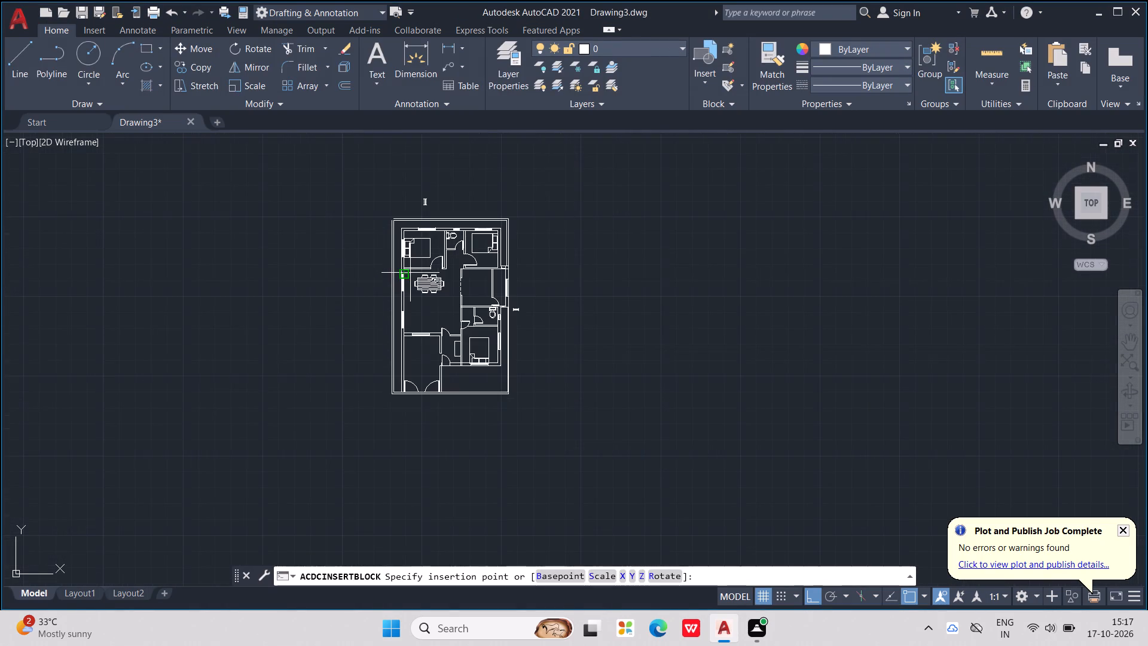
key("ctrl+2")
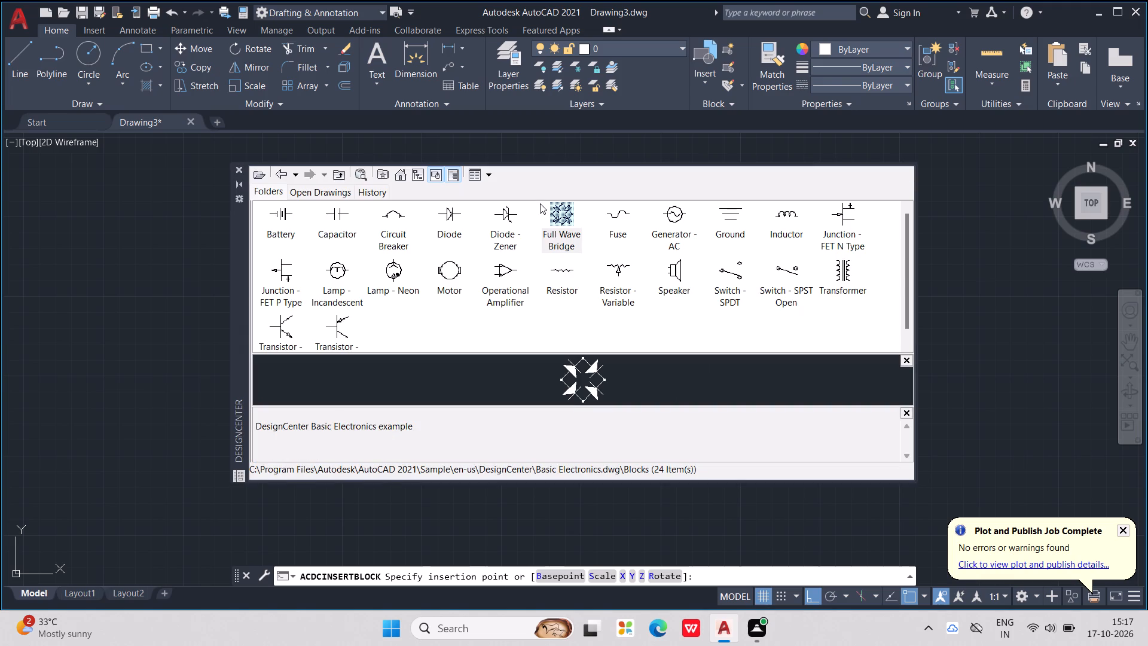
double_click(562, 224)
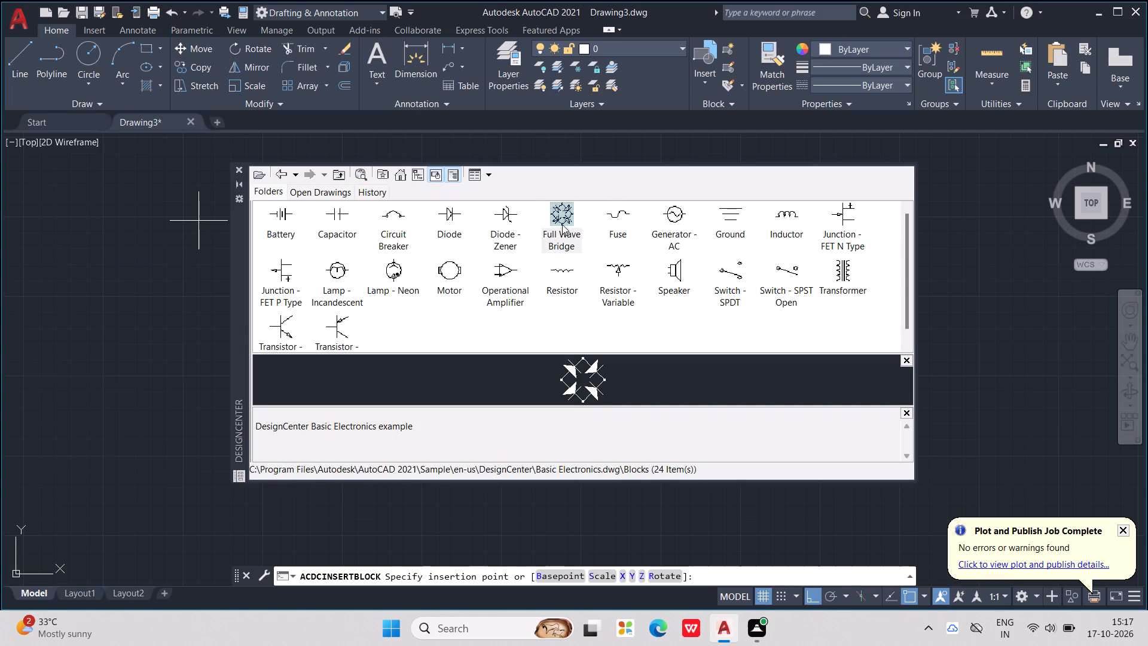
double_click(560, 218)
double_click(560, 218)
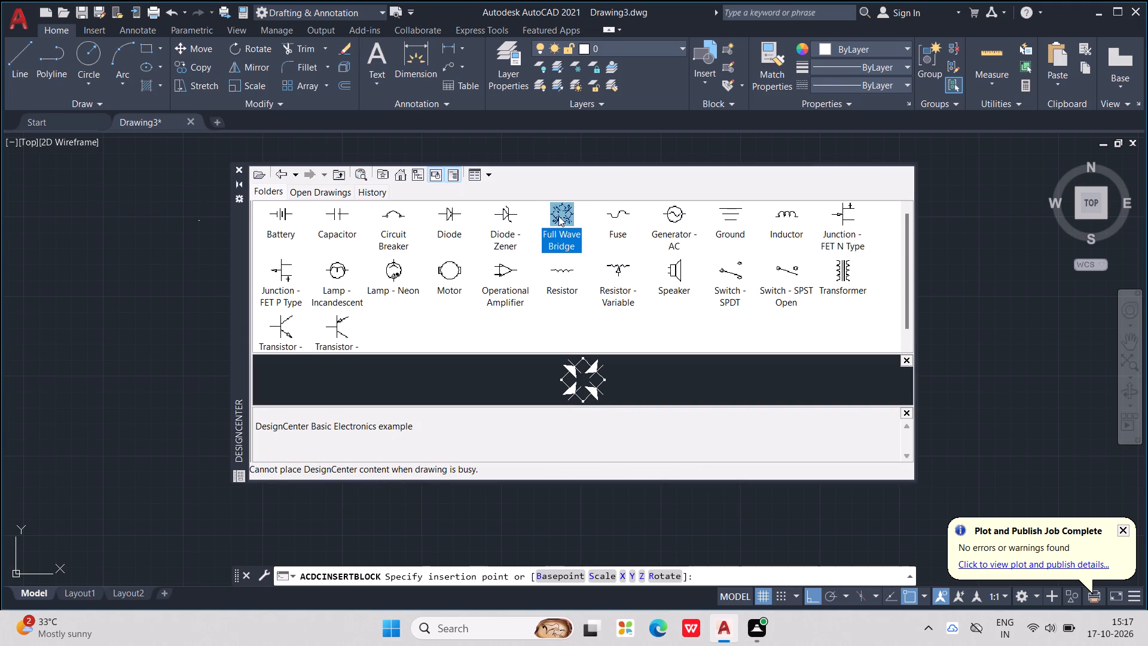
Open the blocks of House Designer.dwg in DesignCenter.
left_click(282, 176)
left_click(282, 176)
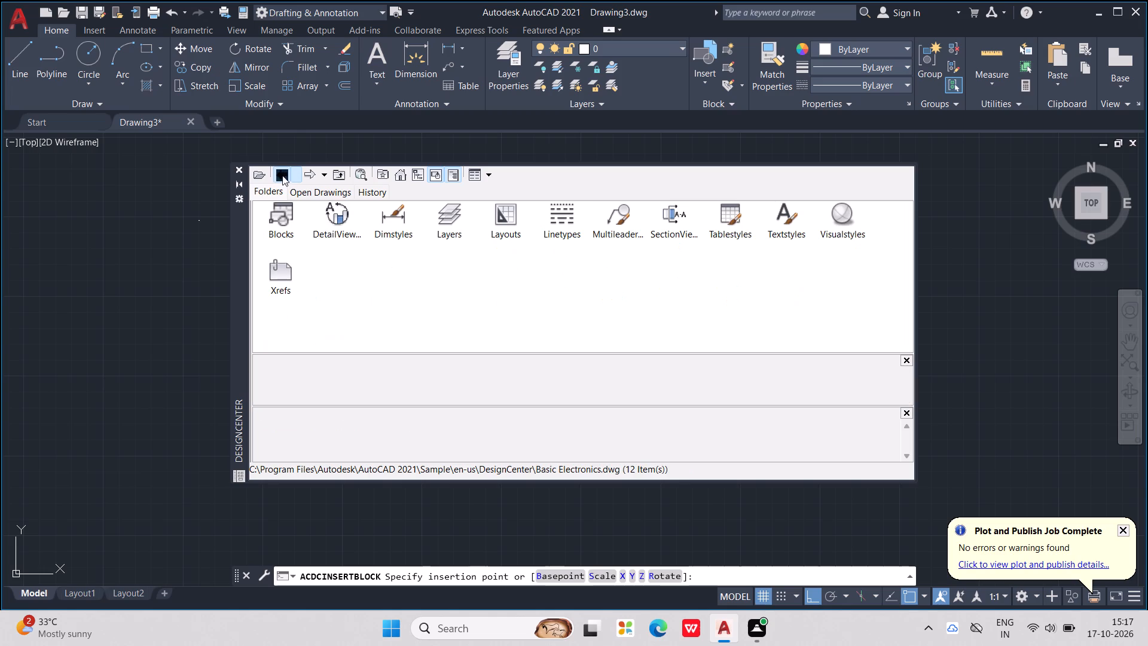
left_click(705, 220)
double_click(728, 219)
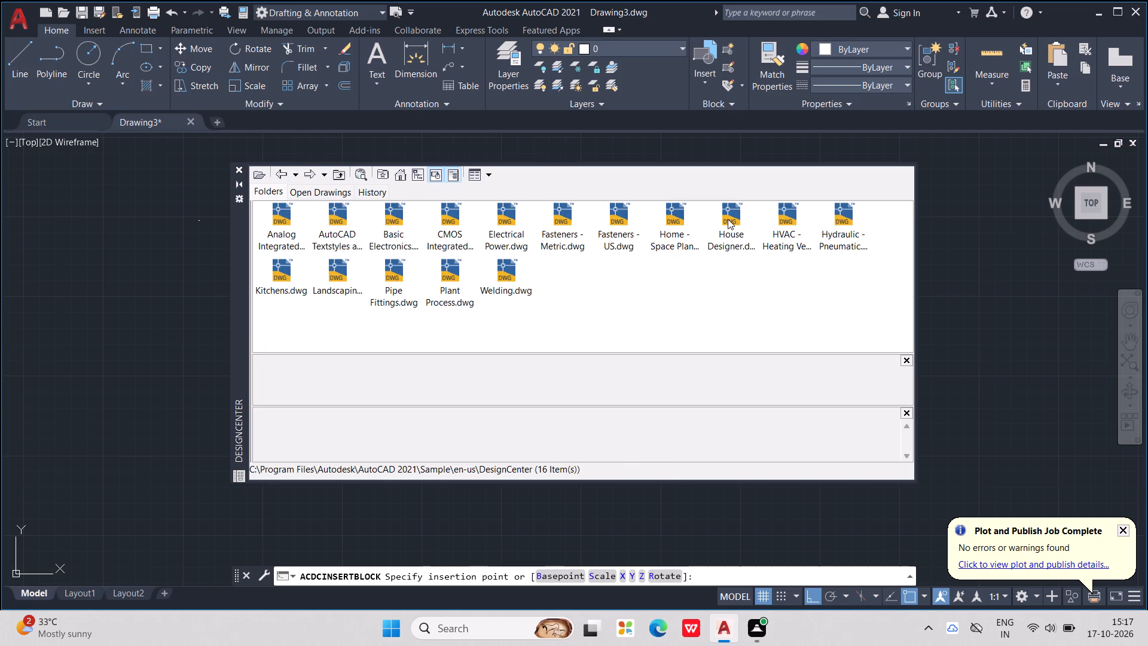
double_click(283, 227)
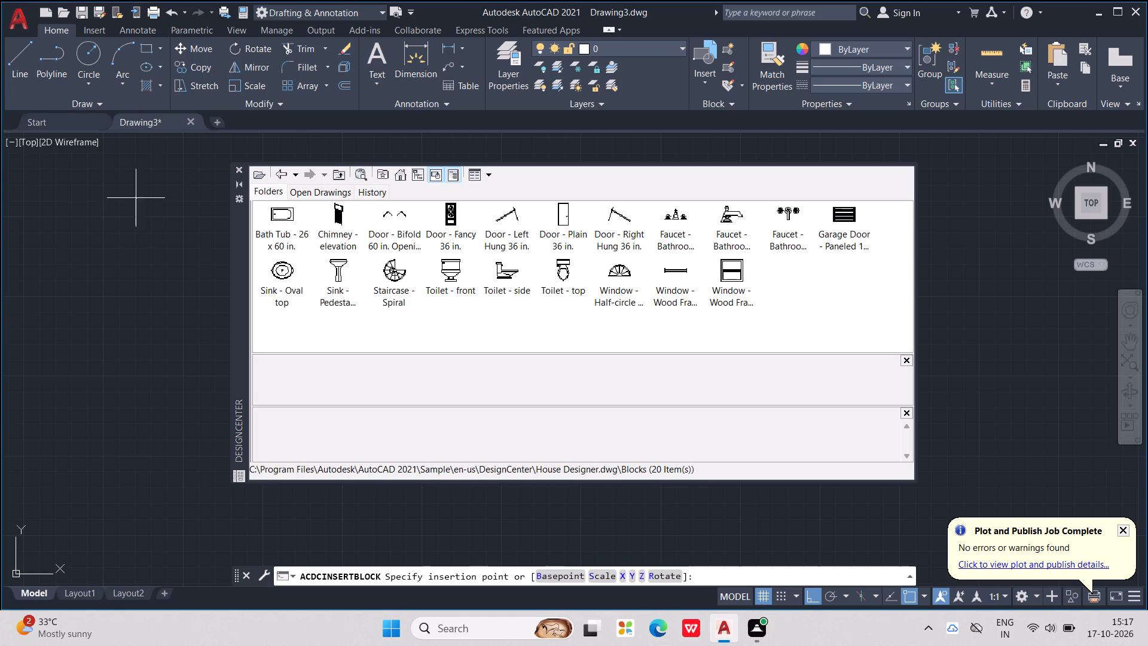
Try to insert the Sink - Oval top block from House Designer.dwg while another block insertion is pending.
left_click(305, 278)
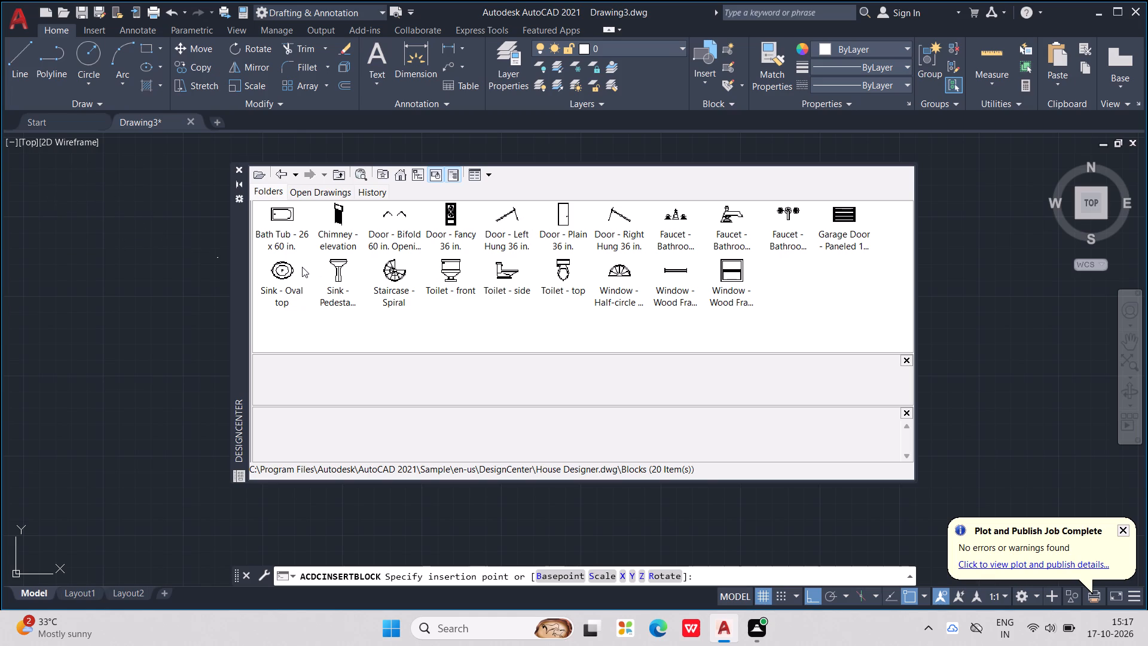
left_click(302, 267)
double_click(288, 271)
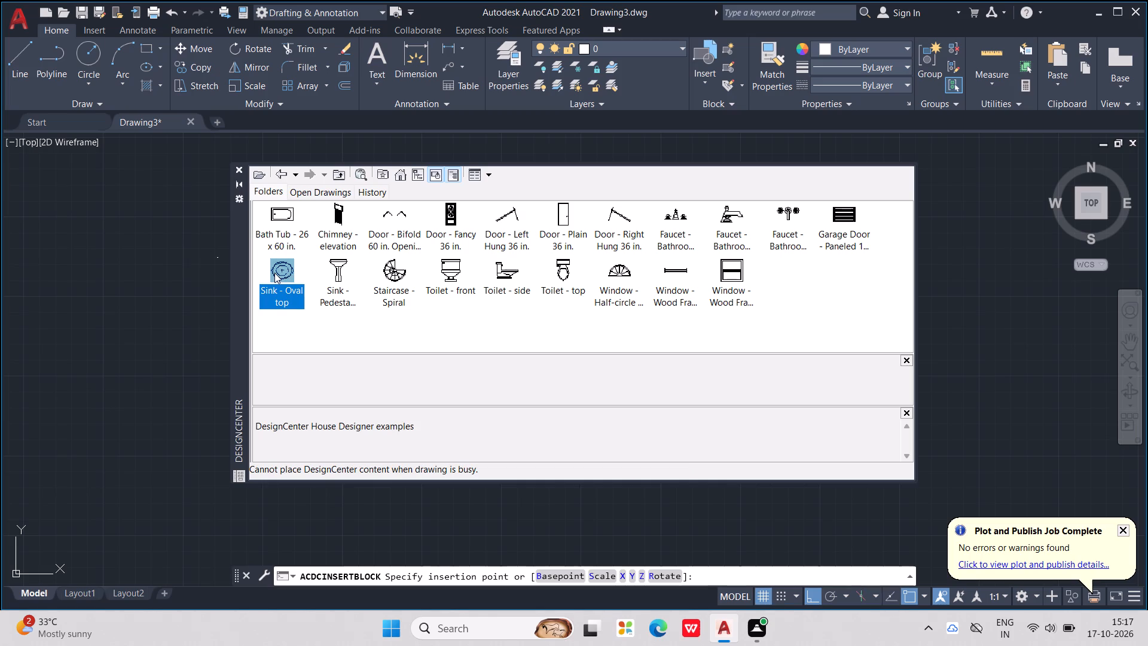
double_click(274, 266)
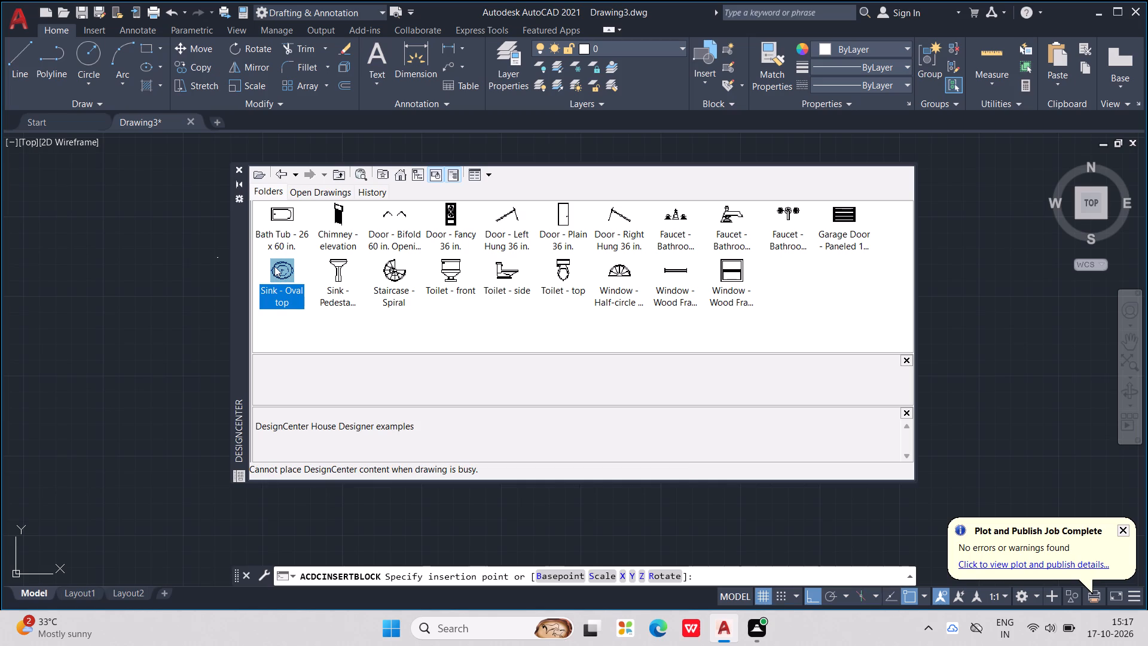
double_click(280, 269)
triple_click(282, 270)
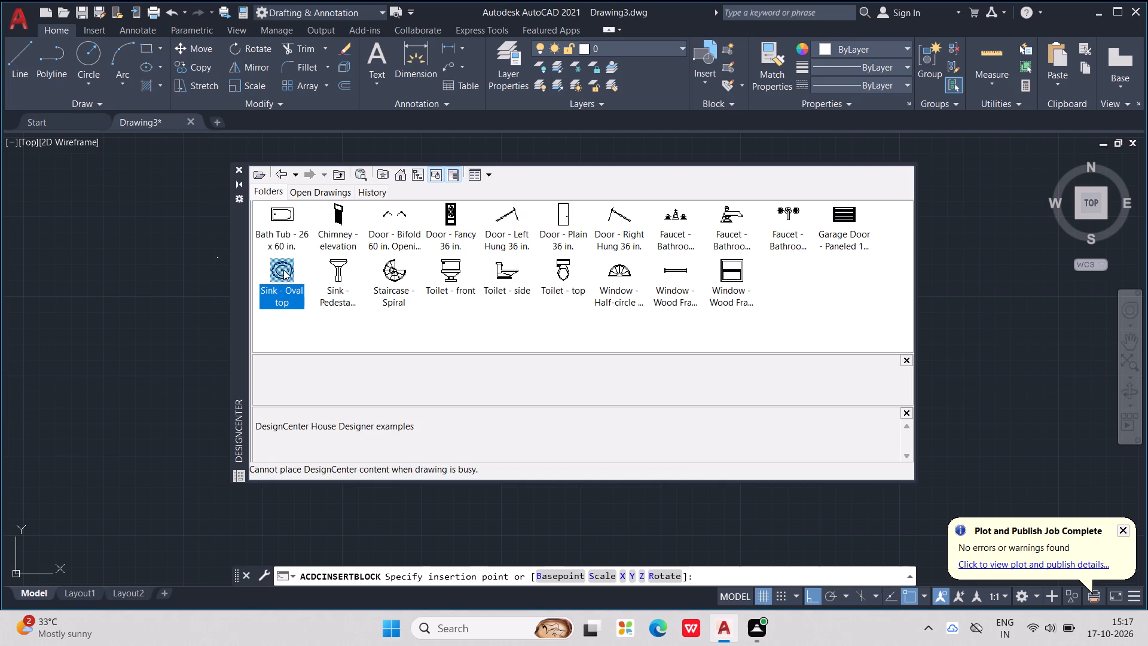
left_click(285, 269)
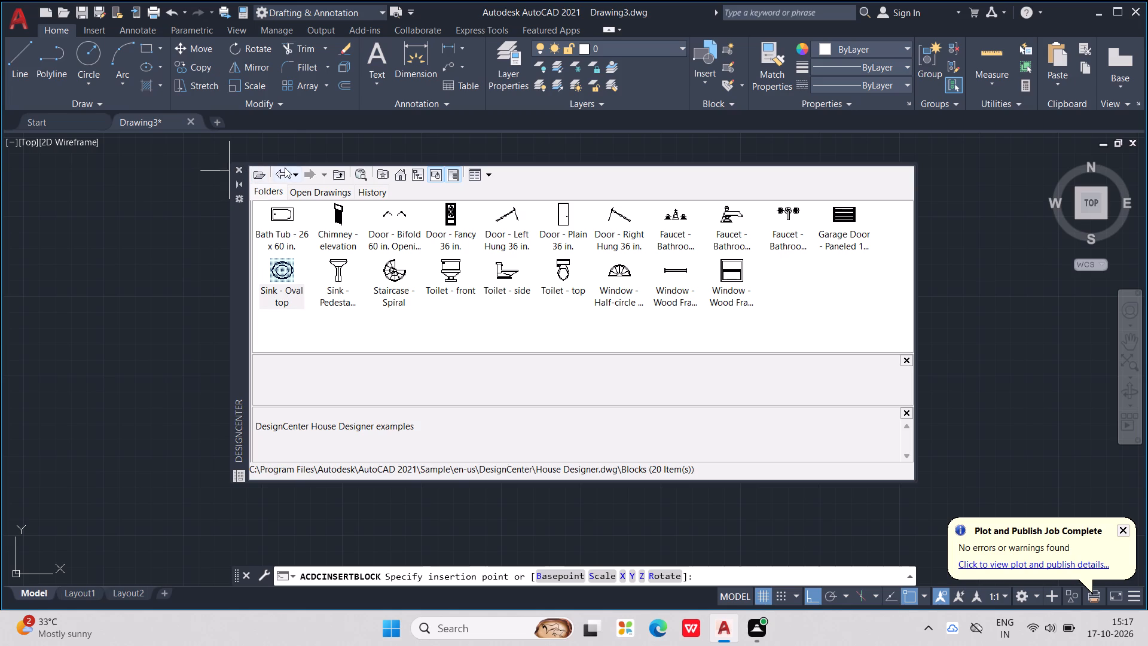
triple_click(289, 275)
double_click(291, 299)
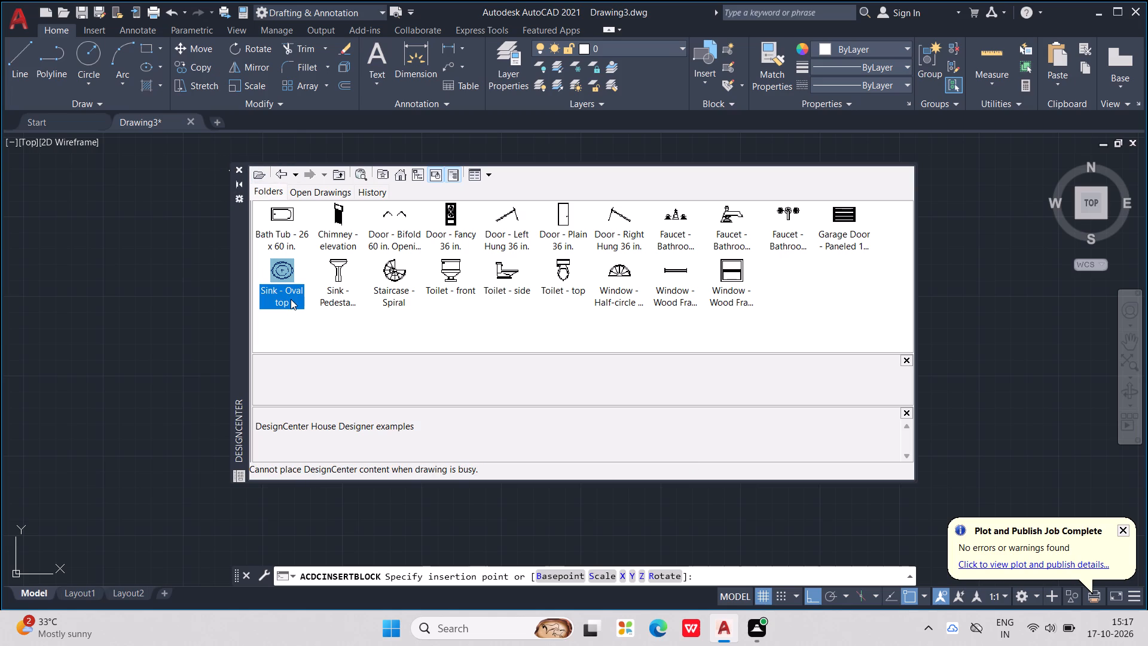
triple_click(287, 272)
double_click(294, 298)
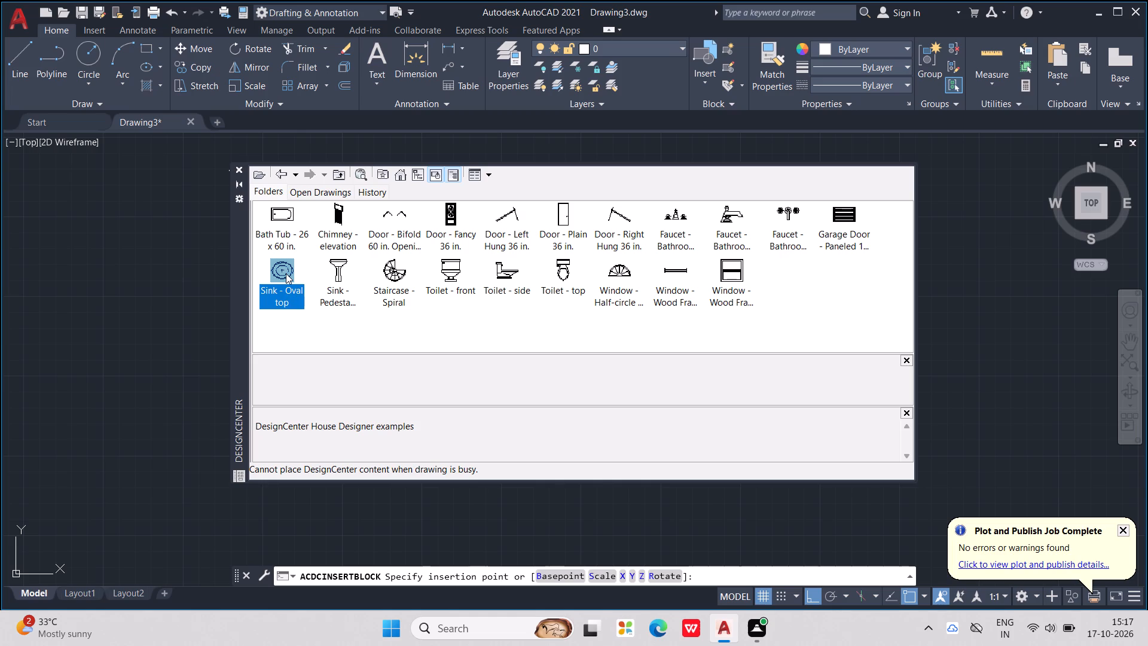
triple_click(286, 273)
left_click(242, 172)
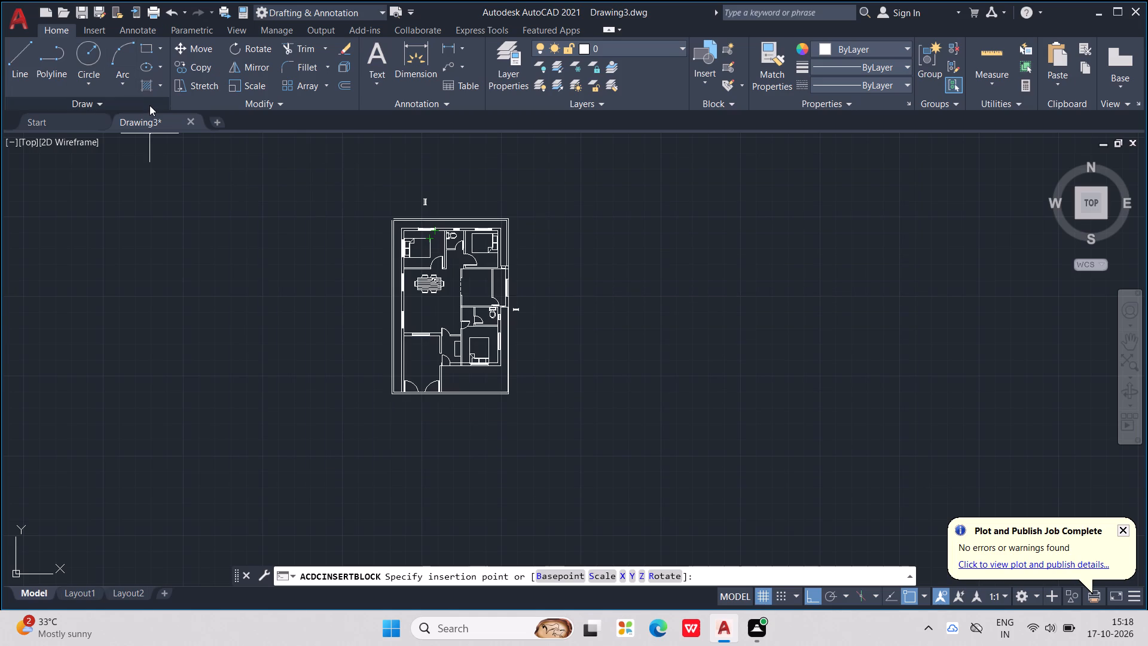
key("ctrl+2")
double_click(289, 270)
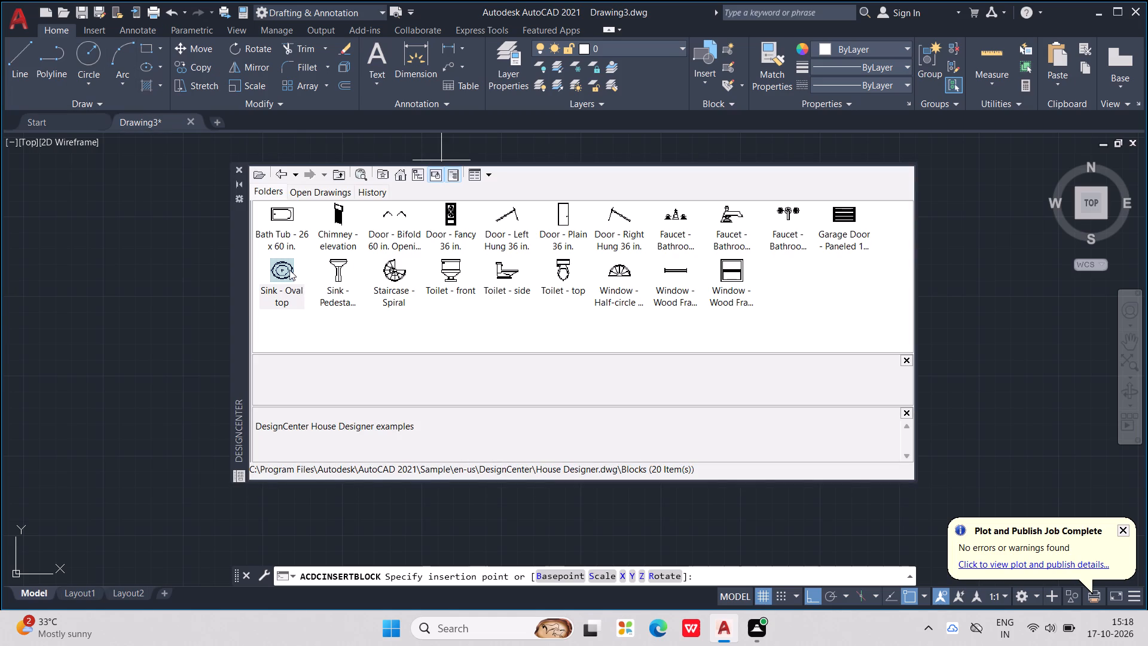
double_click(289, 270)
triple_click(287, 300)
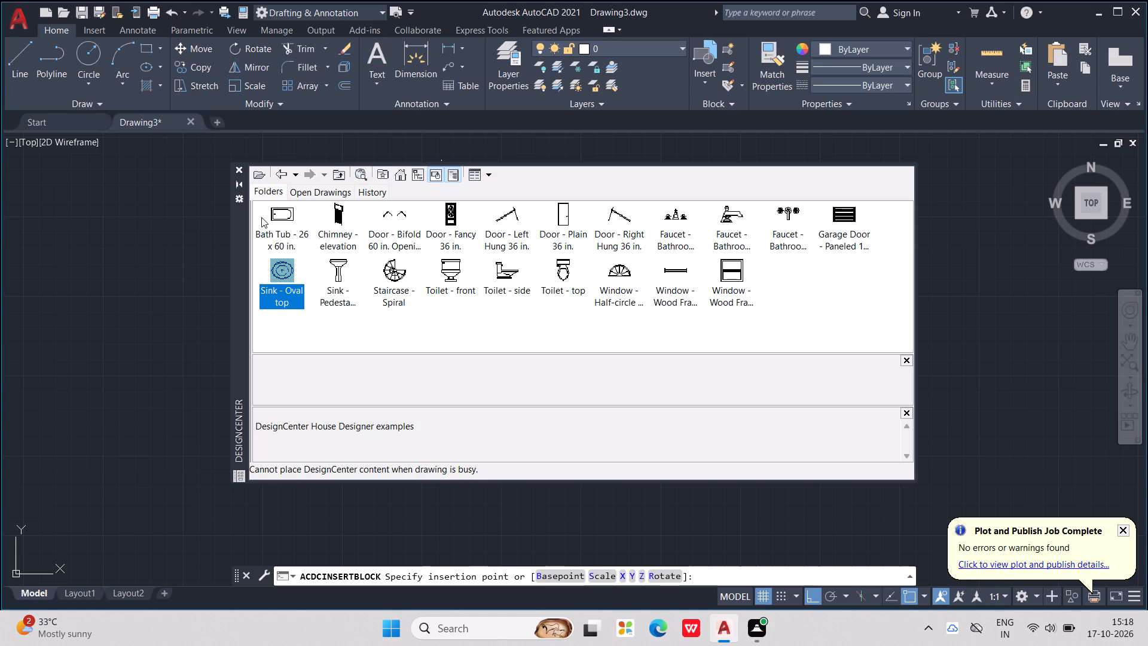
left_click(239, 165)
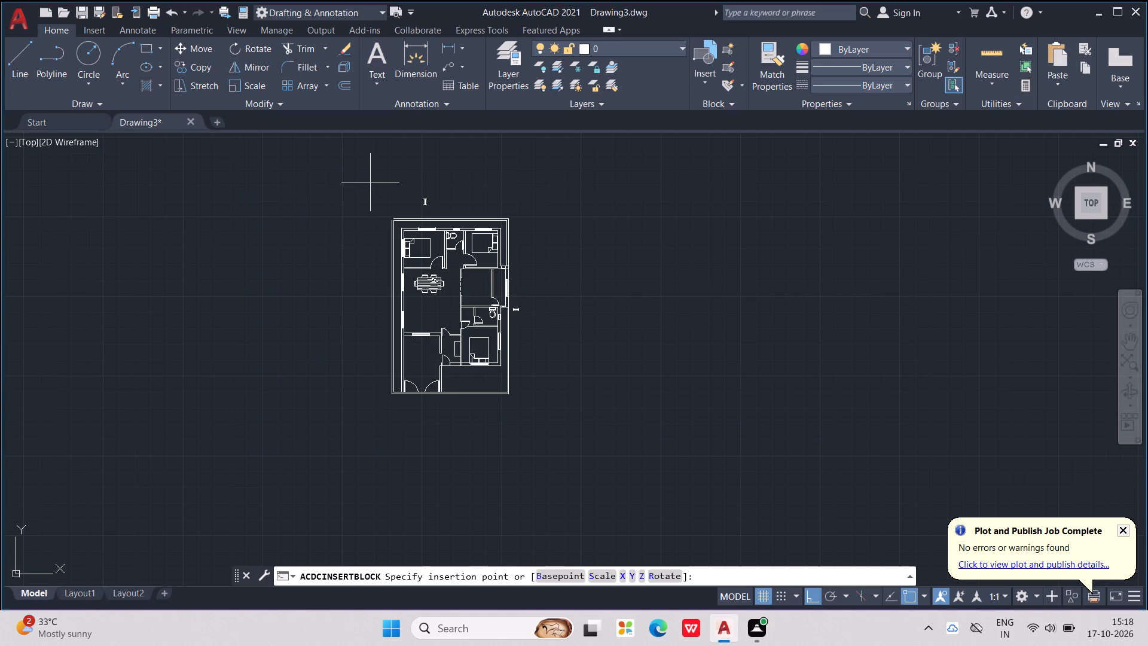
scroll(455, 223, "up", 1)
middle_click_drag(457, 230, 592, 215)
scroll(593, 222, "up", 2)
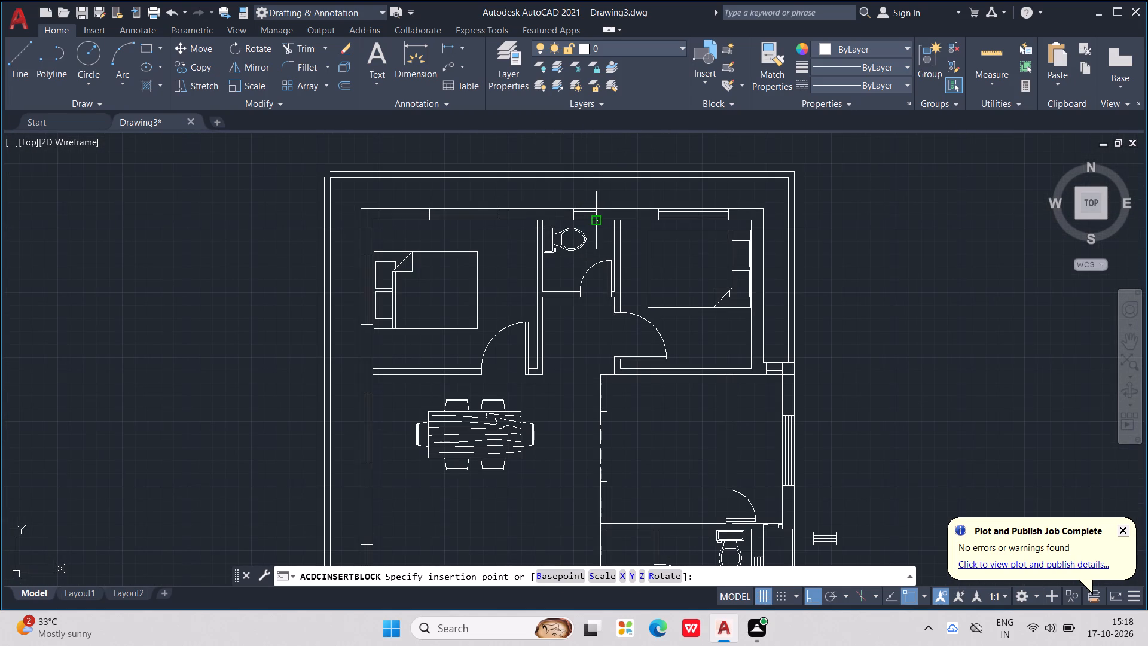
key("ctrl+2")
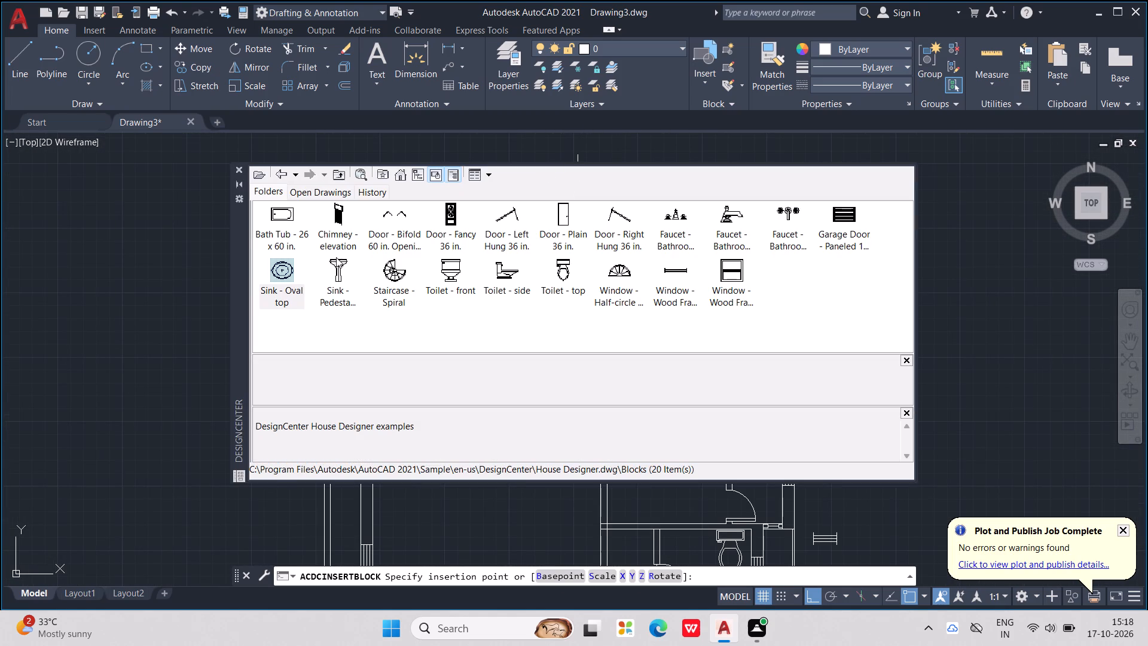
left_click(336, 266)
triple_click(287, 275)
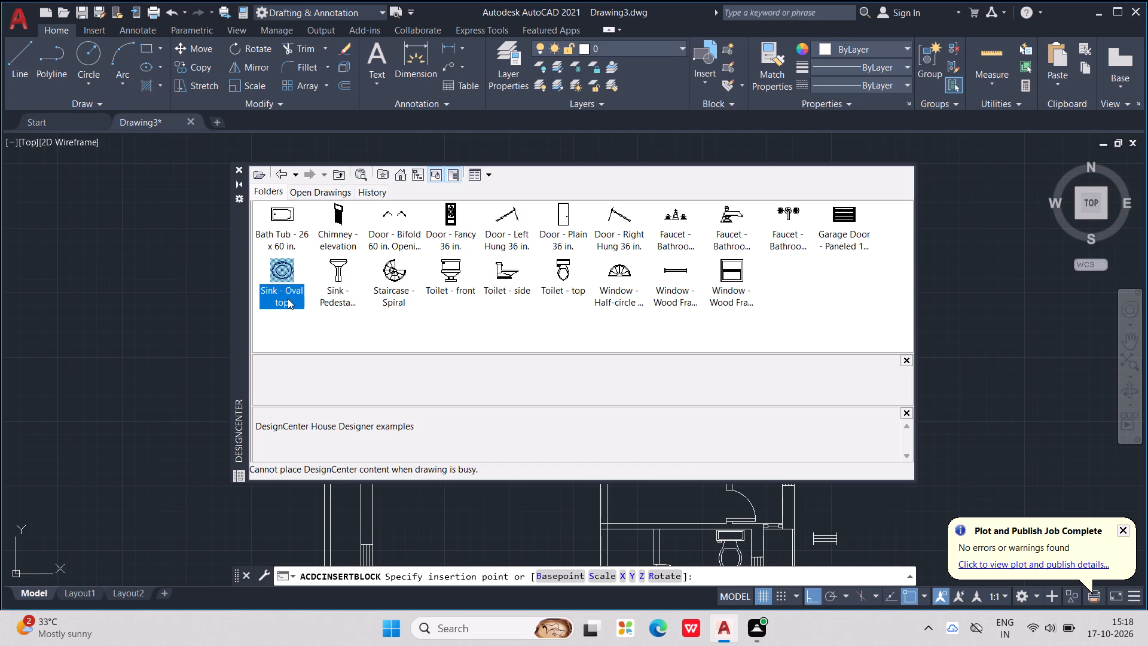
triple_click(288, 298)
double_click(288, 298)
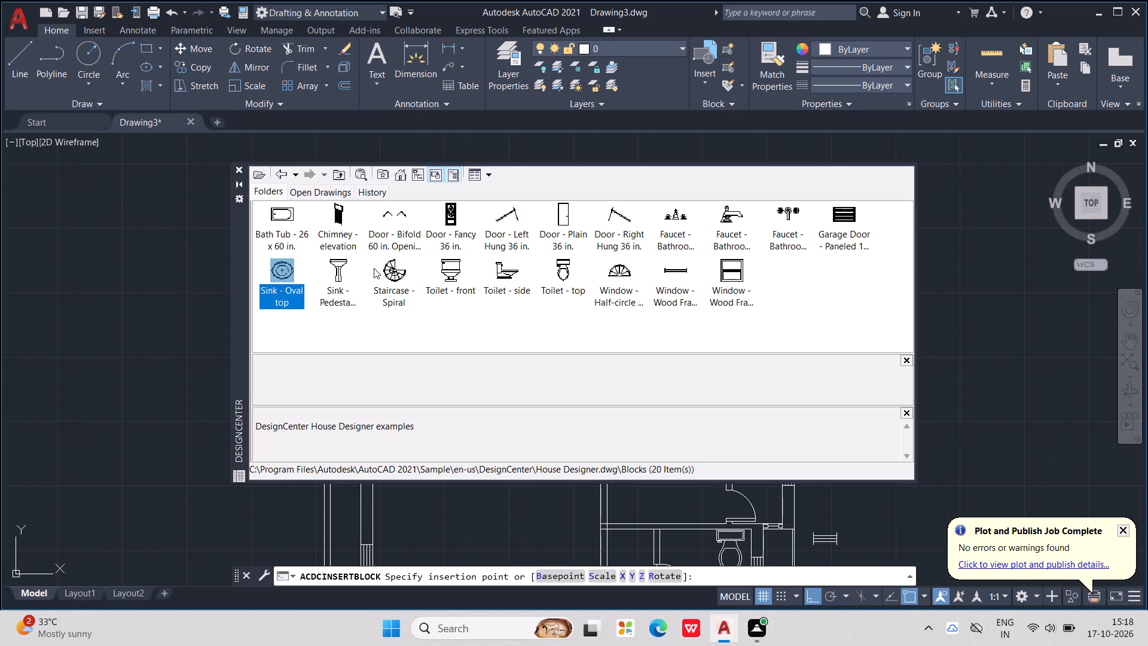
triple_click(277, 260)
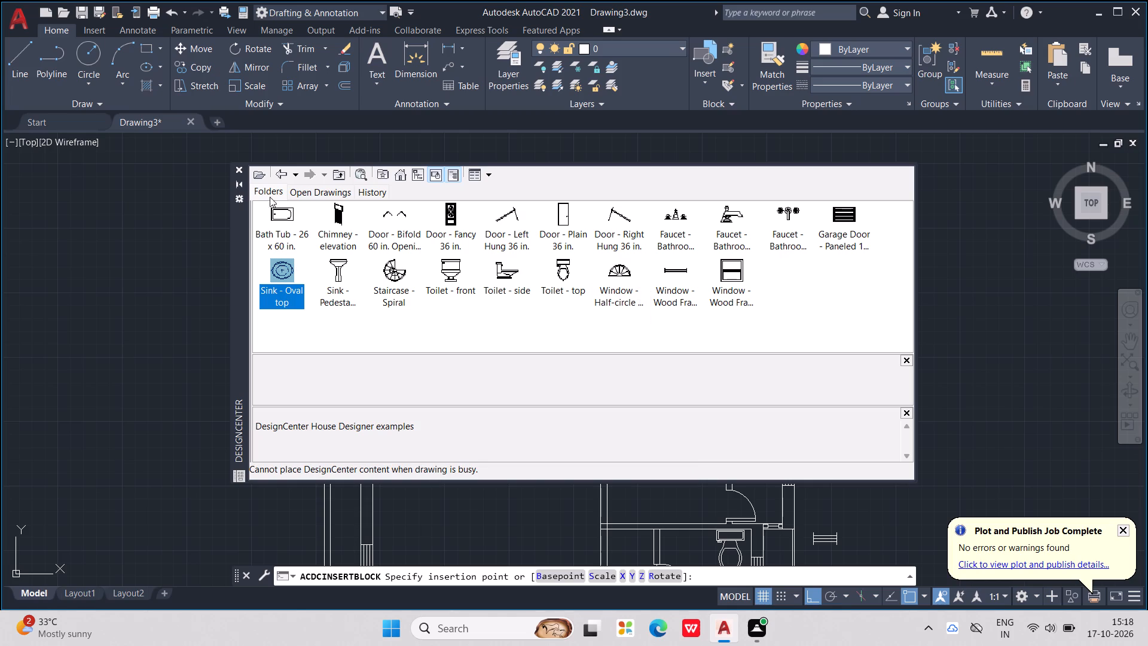
Finish the pending block insertion by placing the block outside the plan's upper-left boundary corner.
left_click(239, 168)
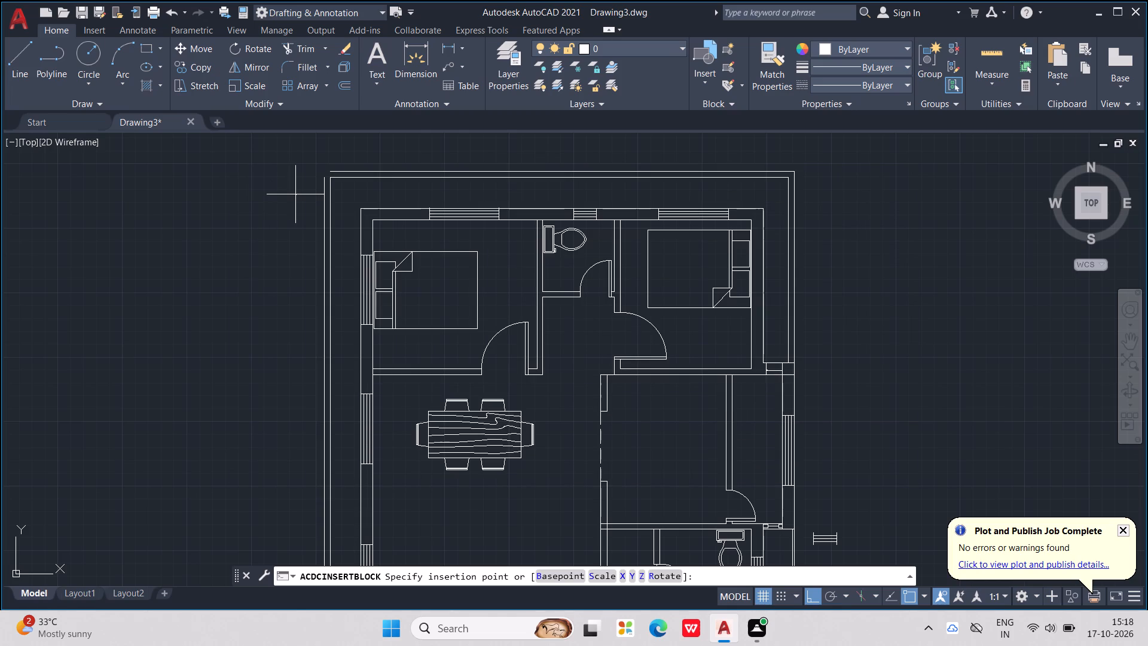
left_click(295, 194)
Fillet the outermost top and left boundary lines to close the plan's upper-left corner.
scroll(347, 163, "up", 3)
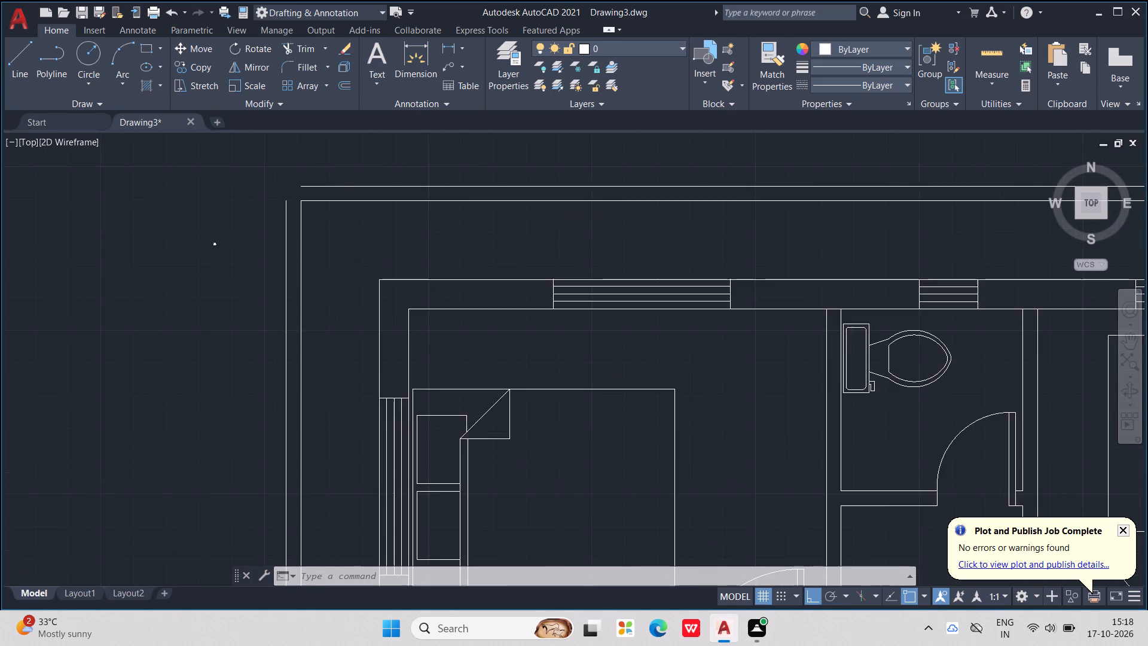
middle_click_drag(342, 165, 401, 176)
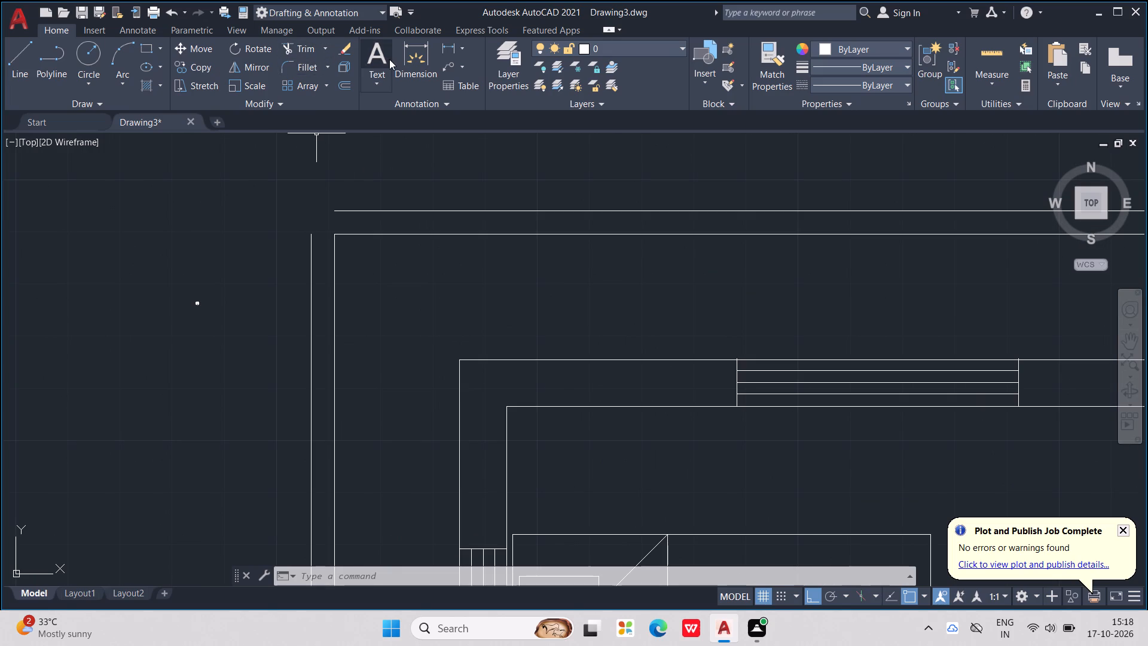
left_click(300, 68)
left_click_drag(392, 204, 393, 206)
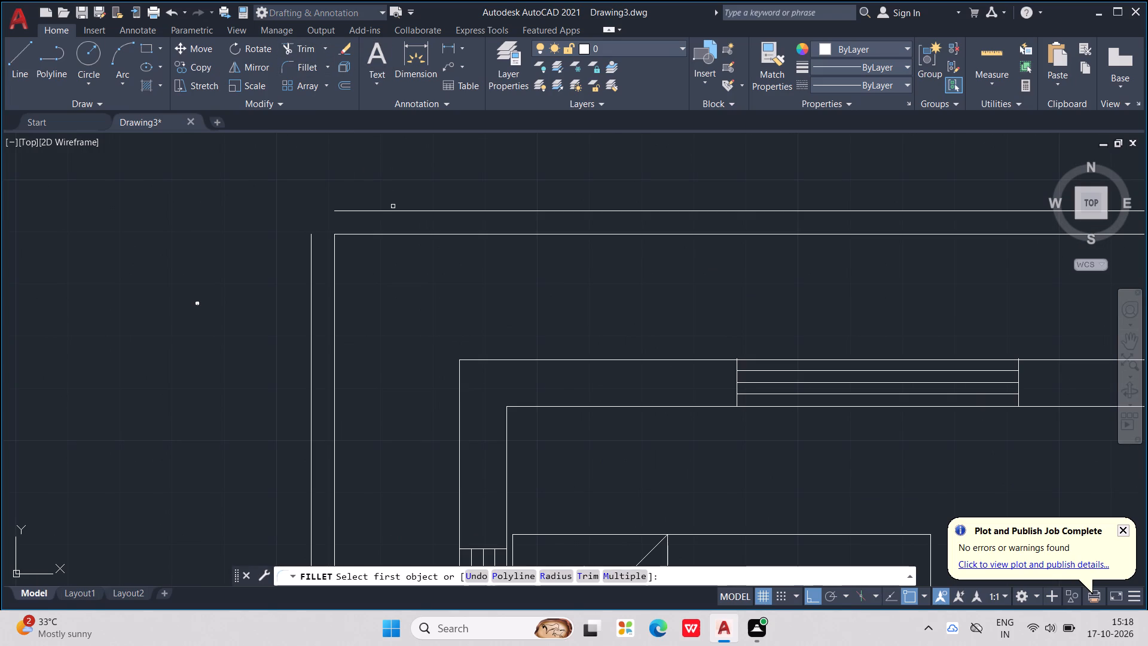
left_click_drag(393, 206, 393, 227)
left_click(386, 209)
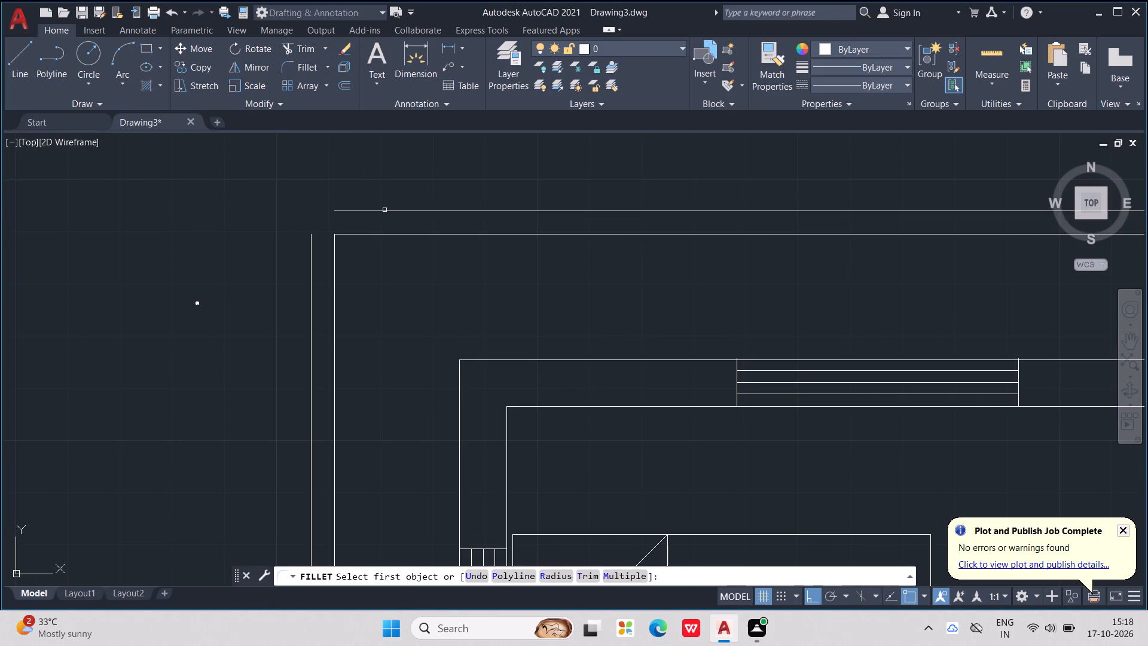
left_click(384, 210)
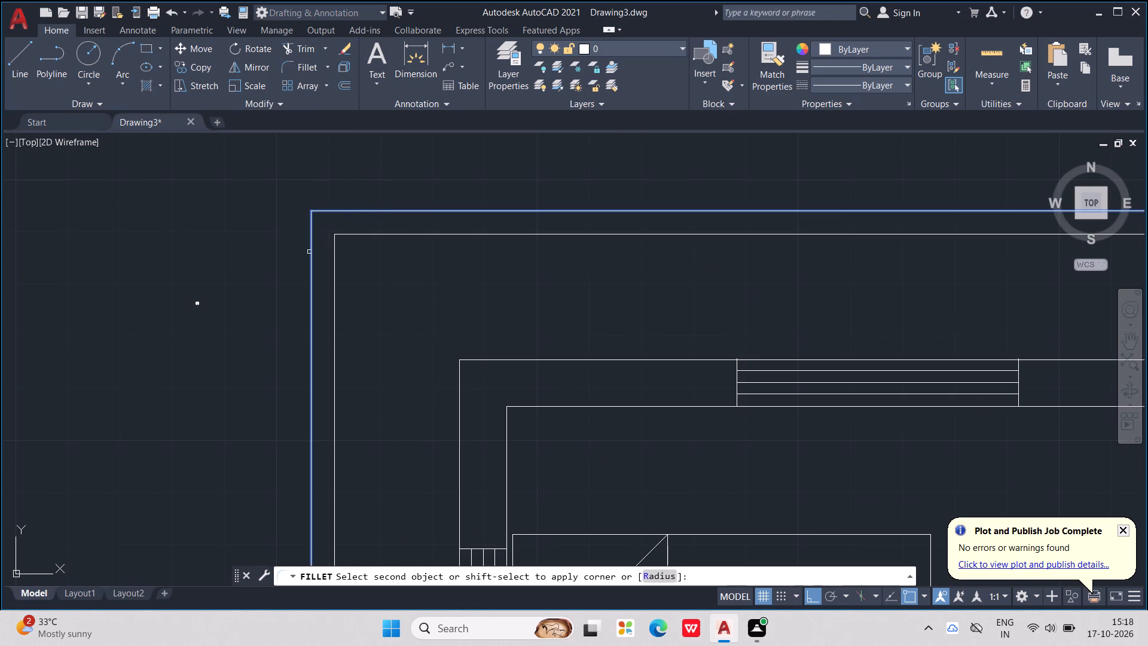
left_click(309, 252)
key("Escape")
key("Escape")
key("Escape")
key("Escape")
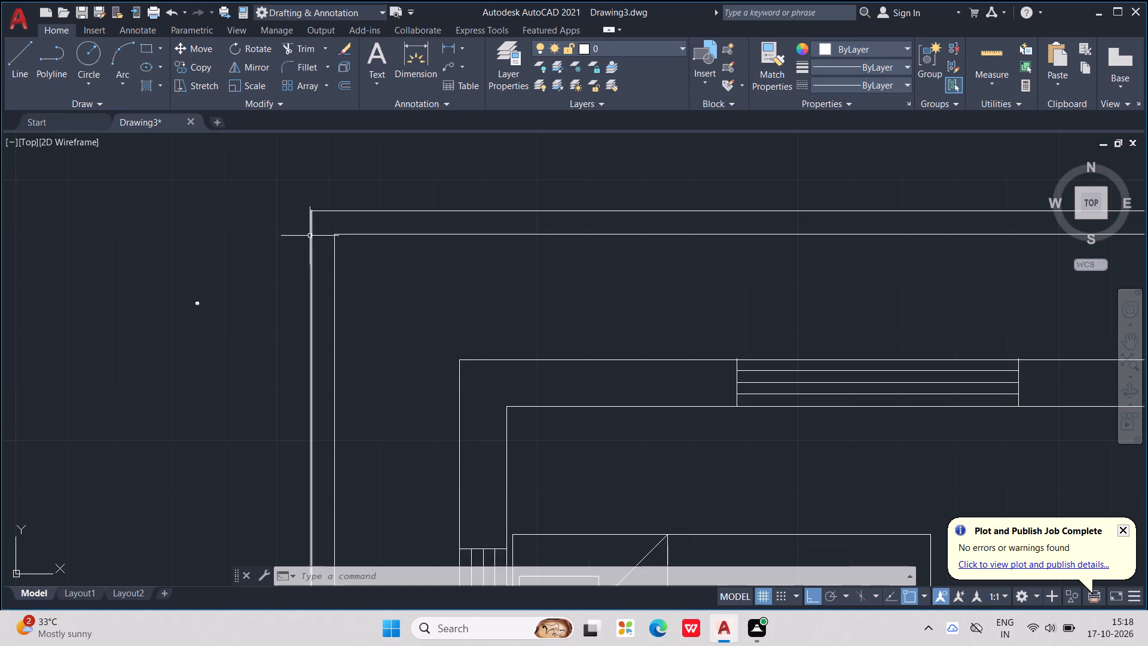
key("Escape")
Insert the Sink - Oval top block from House Designer.dwg in the lower bathroom, against the top wall left of the toilet.
key("ctrl+2")
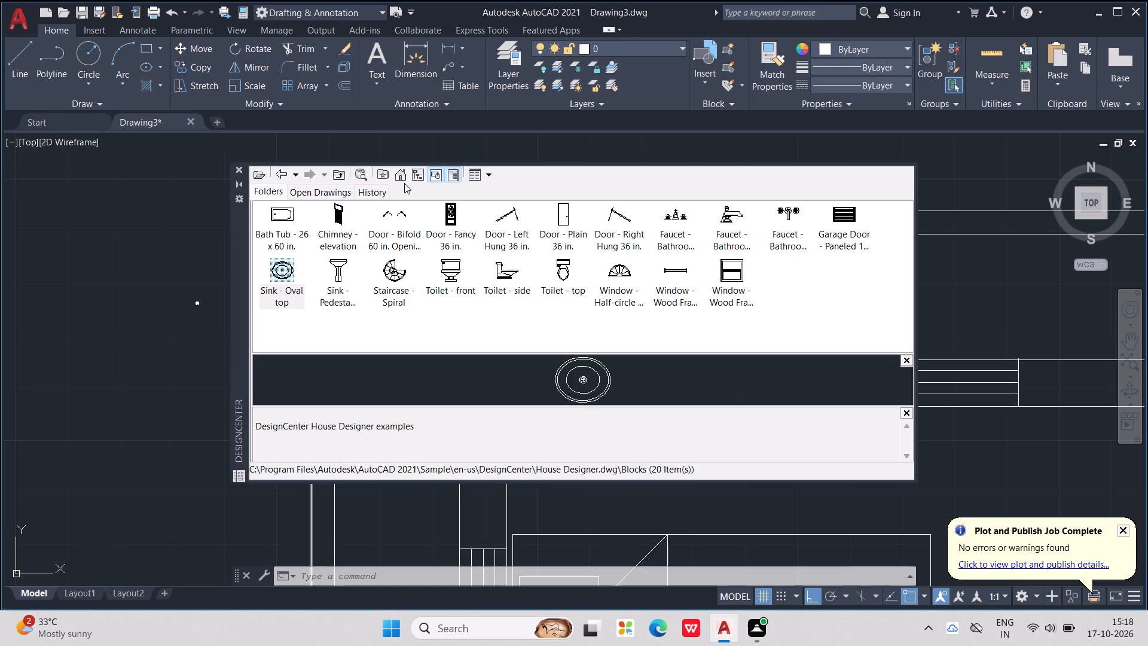
left_click(287, 175)
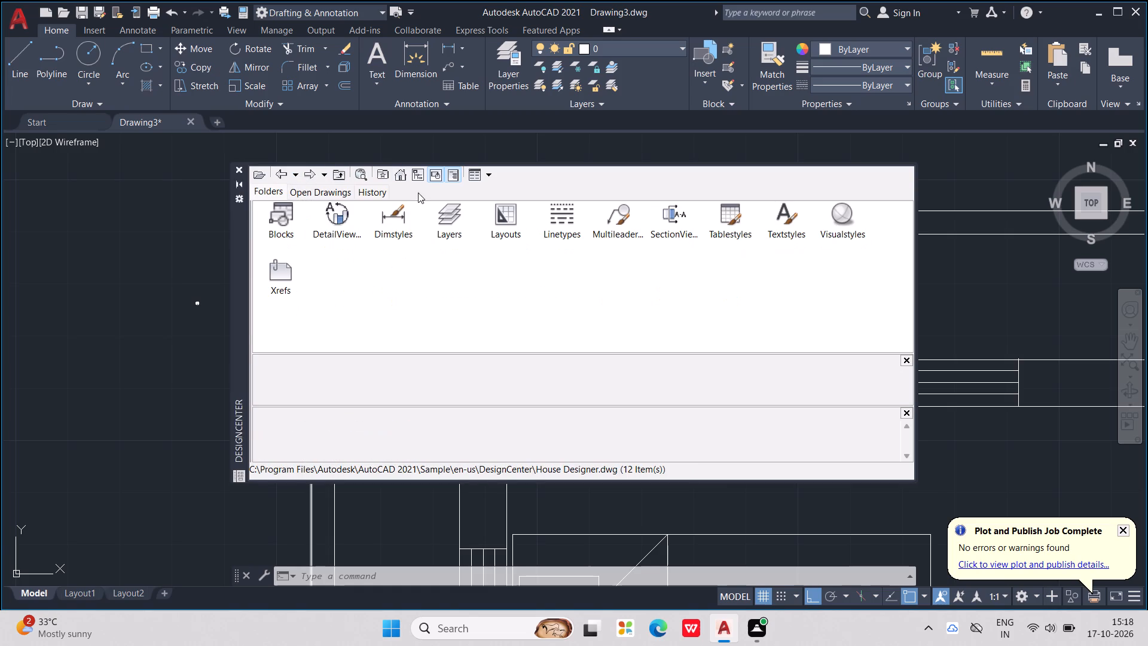
double_click(285, 213)
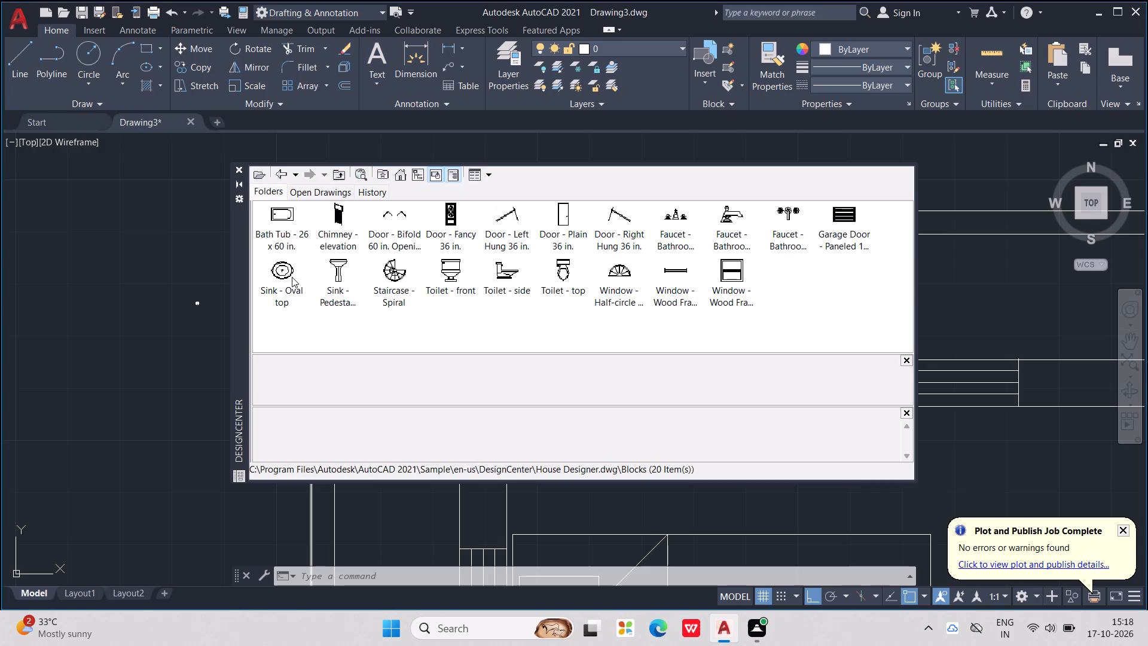
triple_click(292, 277)
left_click(664, 407)
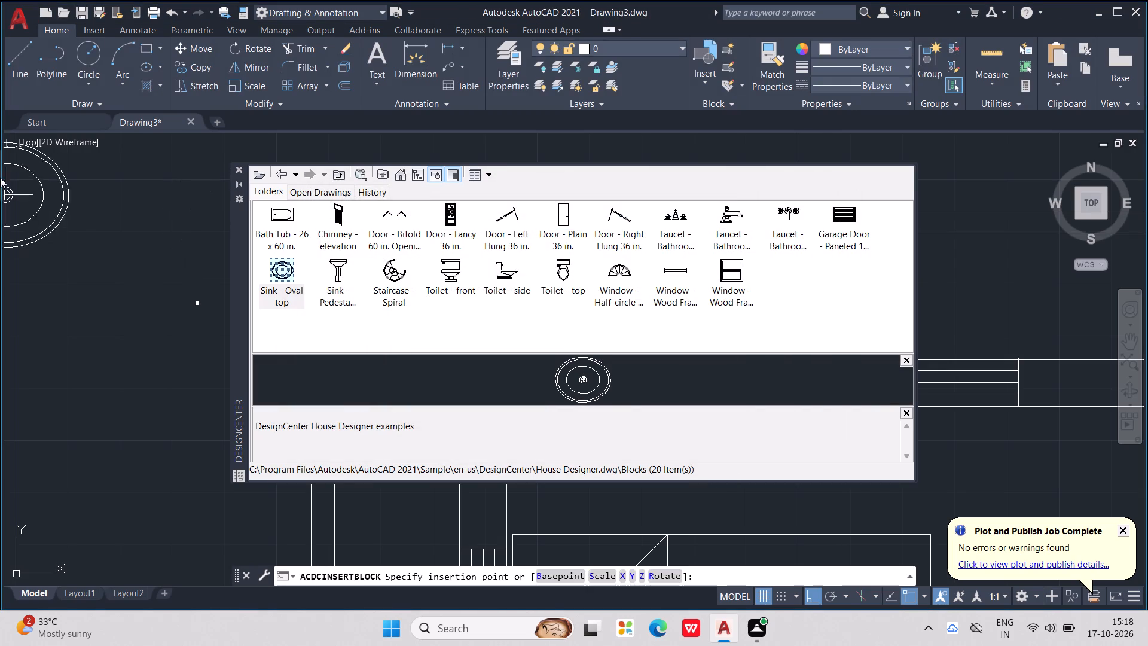
left_click(240, 170)
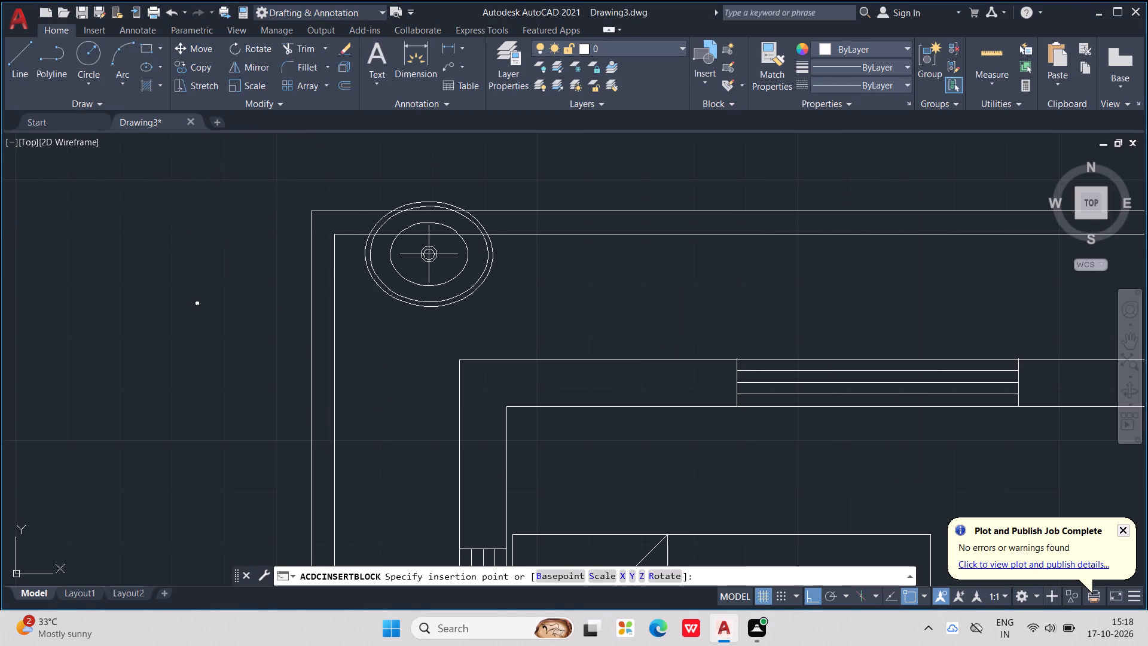
scroll(443, 260, "down", 4)
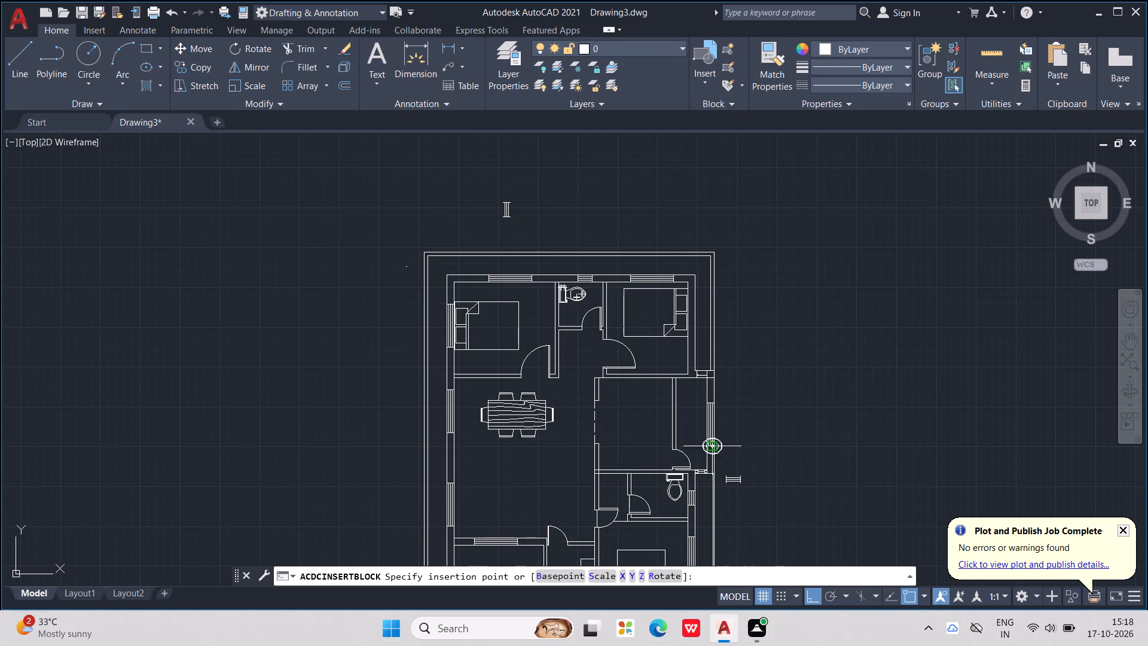
scroll(652, 480, "up", 4)
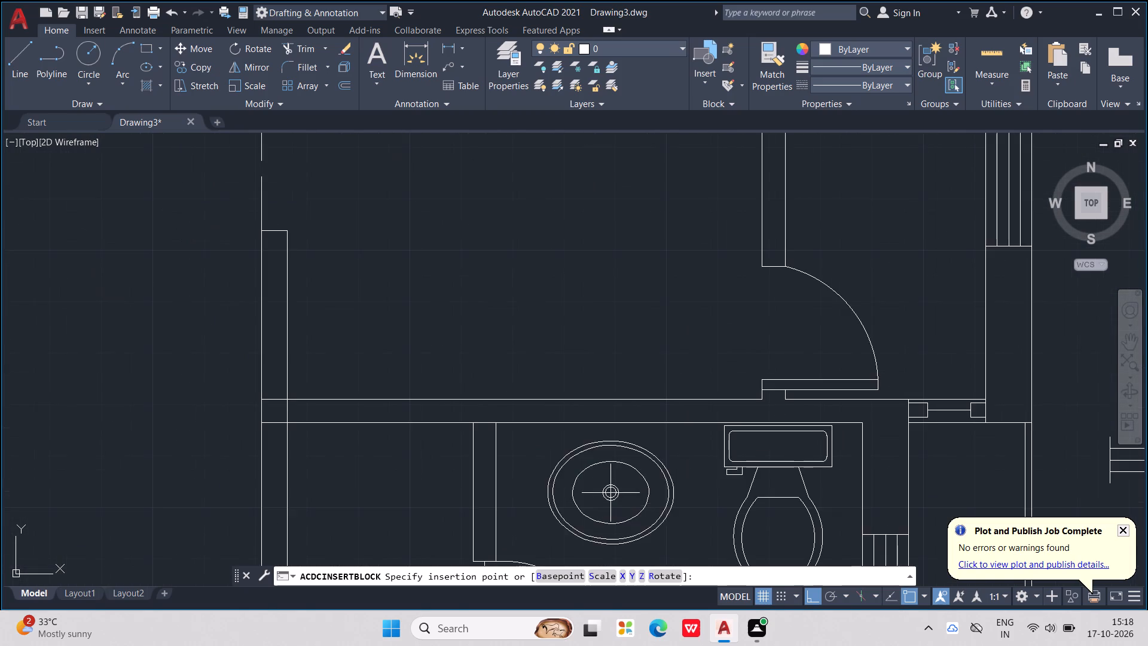
middle_click_drag(610, 492, 573, 422)
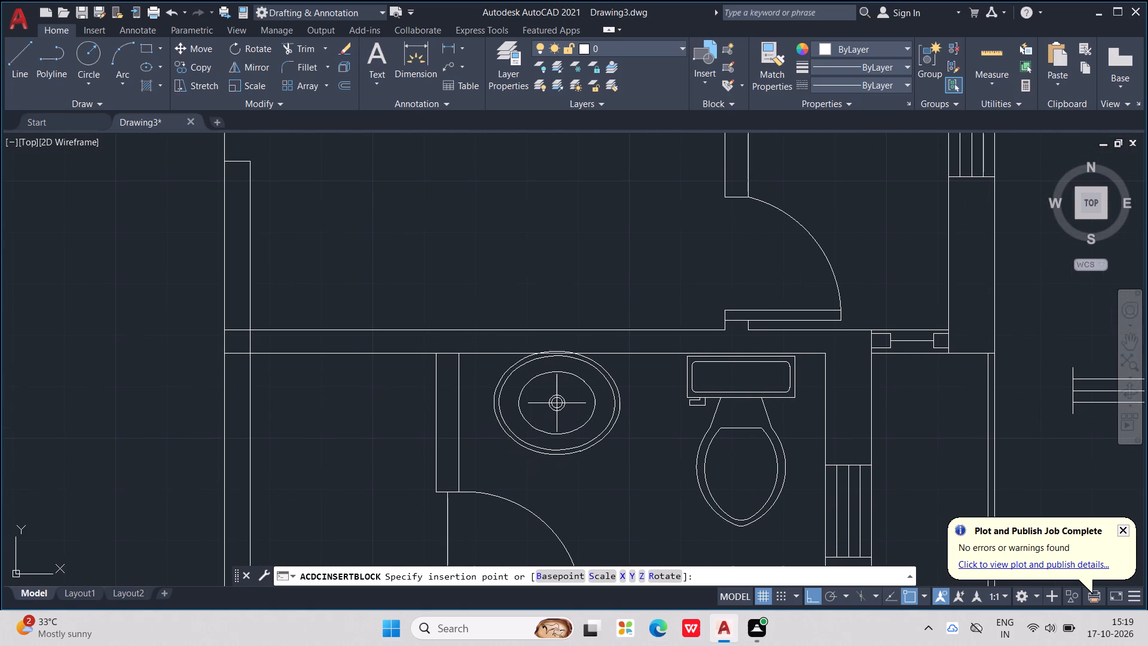
scroll(559, 409, "up", 2)
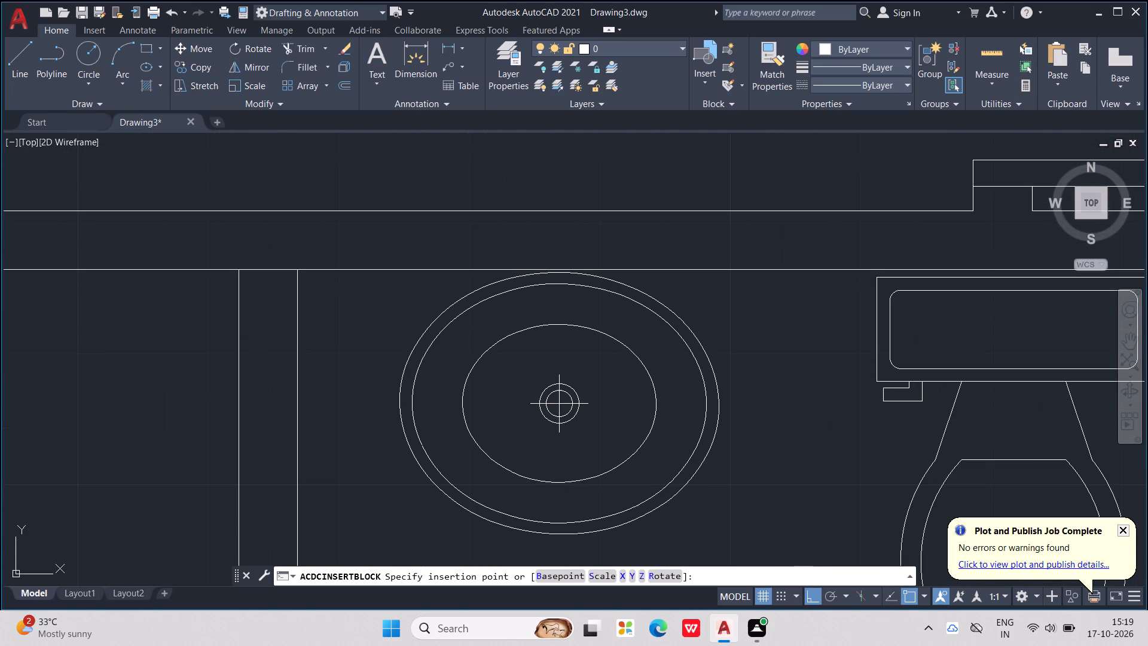
left_click(559, 402)
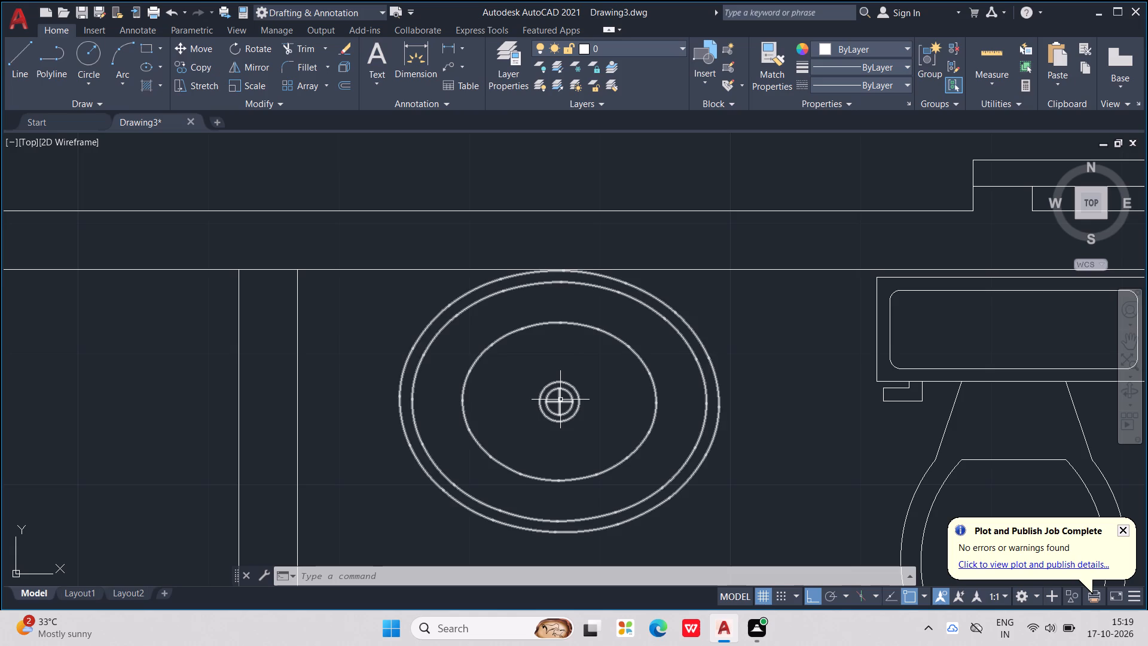
Copy the oval sink from the lower bathroom into the upper bathroom, against the left wall below the toilet.
left_click(560, 400)
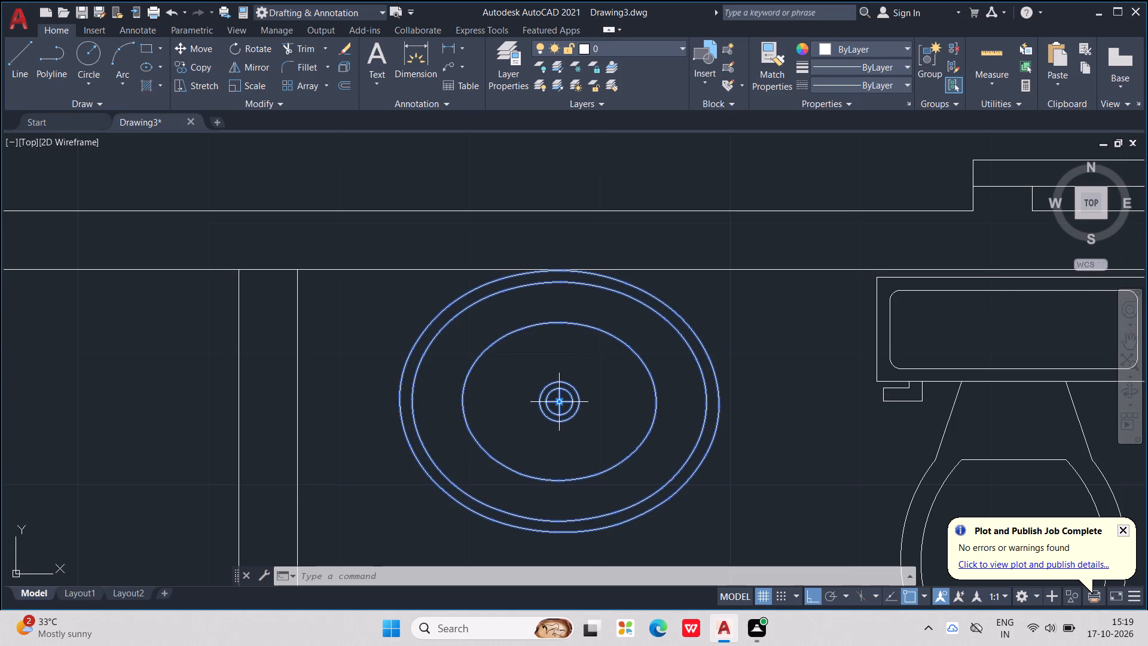
key("ctrl+c")
key("ctrl+v")
scroll(559, 396, "down", 4)
middle_click_drag(559, 415, 600, 559)
scroll(581, 472, "down", 2)
scroll(476, 280, "up", 2)
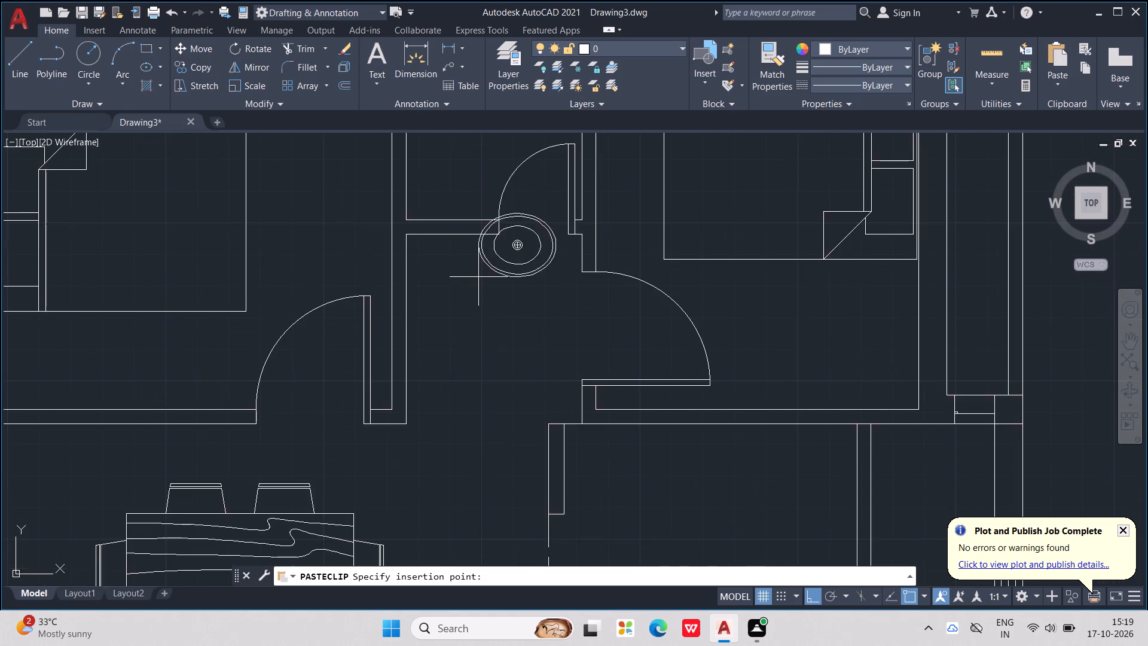
middle_click_drag(483, 279, 461, 431)
scroll(480, 336, "down", 1)
scroll(473, 372, "up", 2)
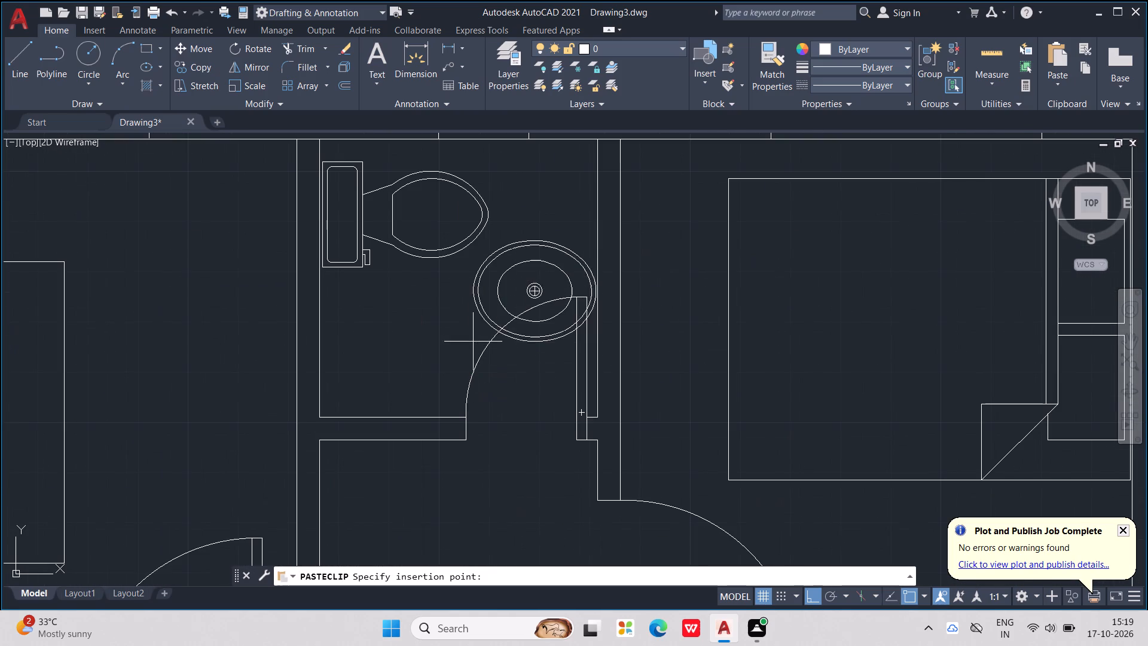
scroll(470, 330, "down", 1)
middle_click_drag(464, 330, 457, 343)
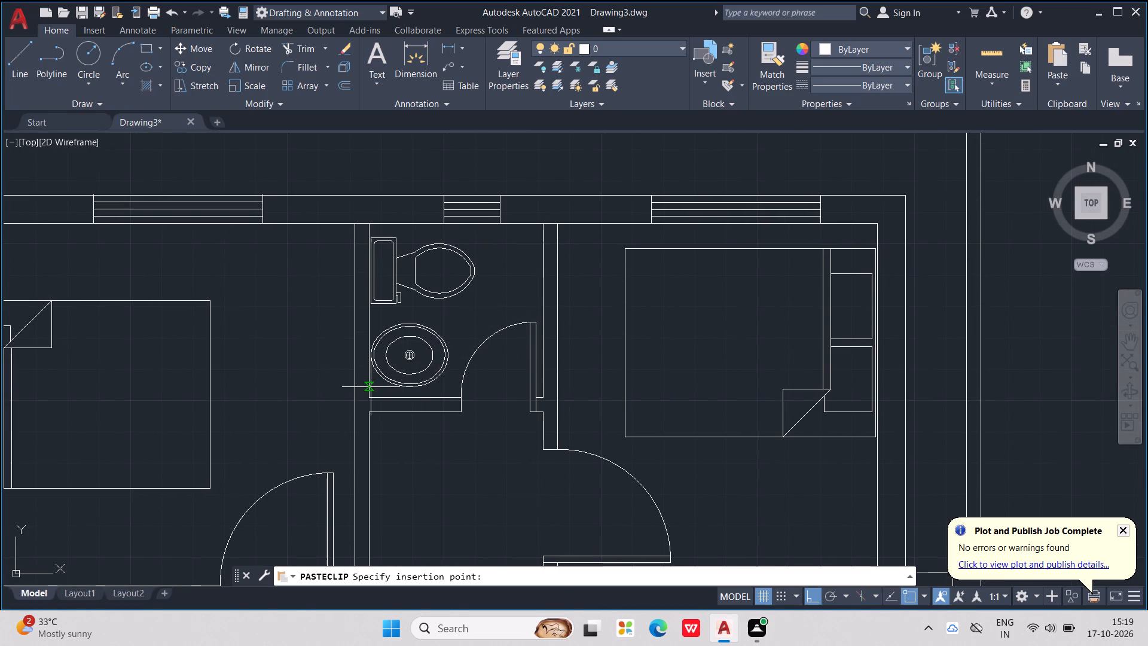
left_click(371, 387)
Set the X and Y scale of the Full Wave Bridge block outside the plan's upper-left boundary corner to 20.
scroll(411, 376, "down", 2)
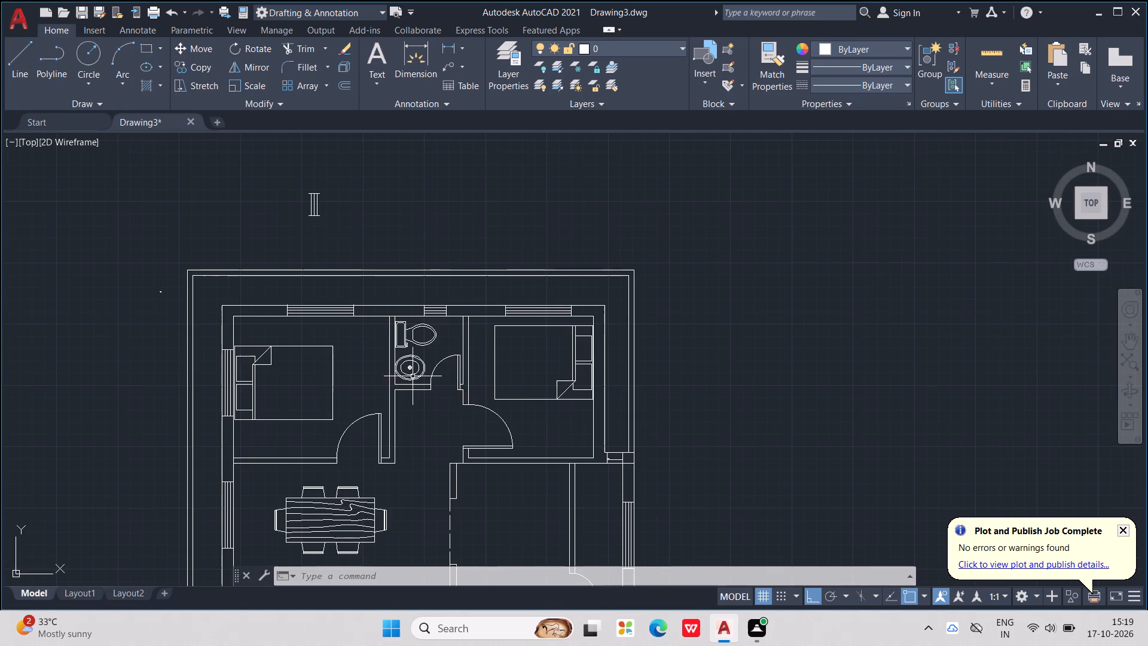
scroll(526, 379, "down", 2)
middle_click_drag(564, 412, 554, 370)
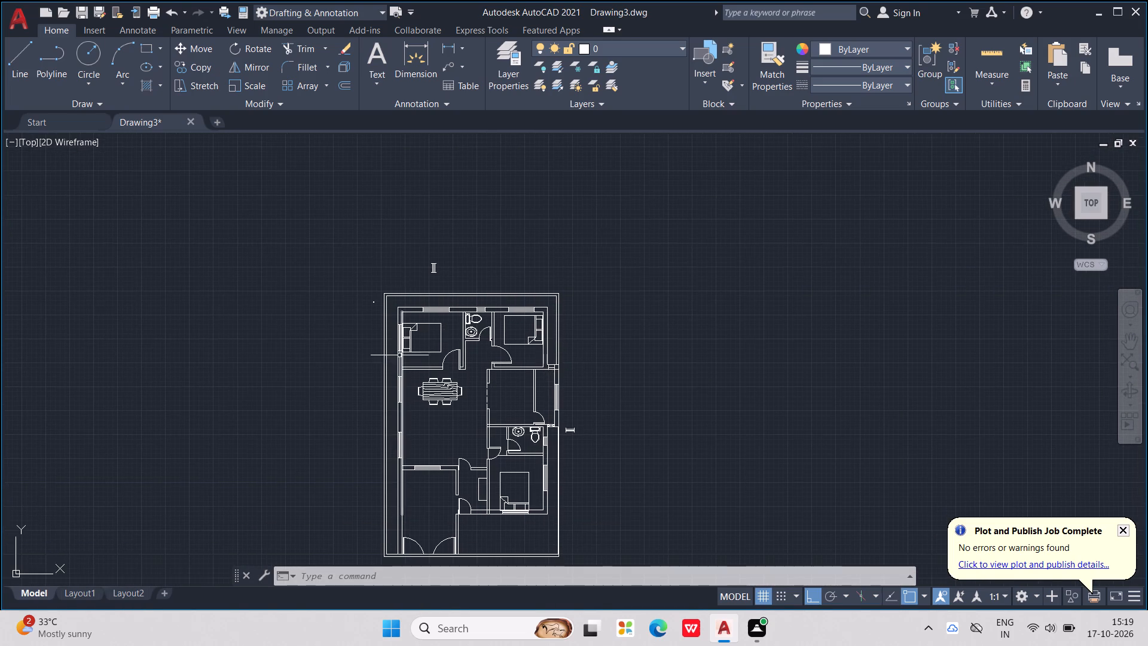
scroll(390, 339, "up", 3)
middle_click_drag(384, 327, 473, 444)
scroll(473, 444, "down", 1)
scroll(430, 356, "up", 3)
left_click_drag(373, 368, 334, 449)
scroll(441, 383, "up", 1)
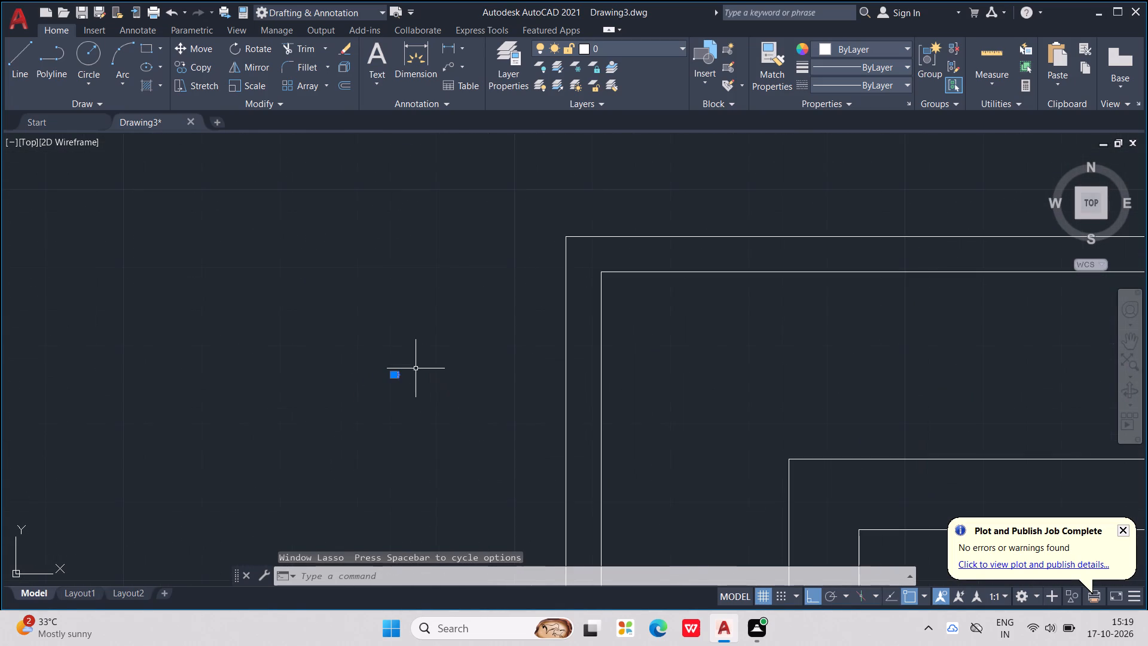
scroll(416, 368, "up", 7)
right_click(365, 389)
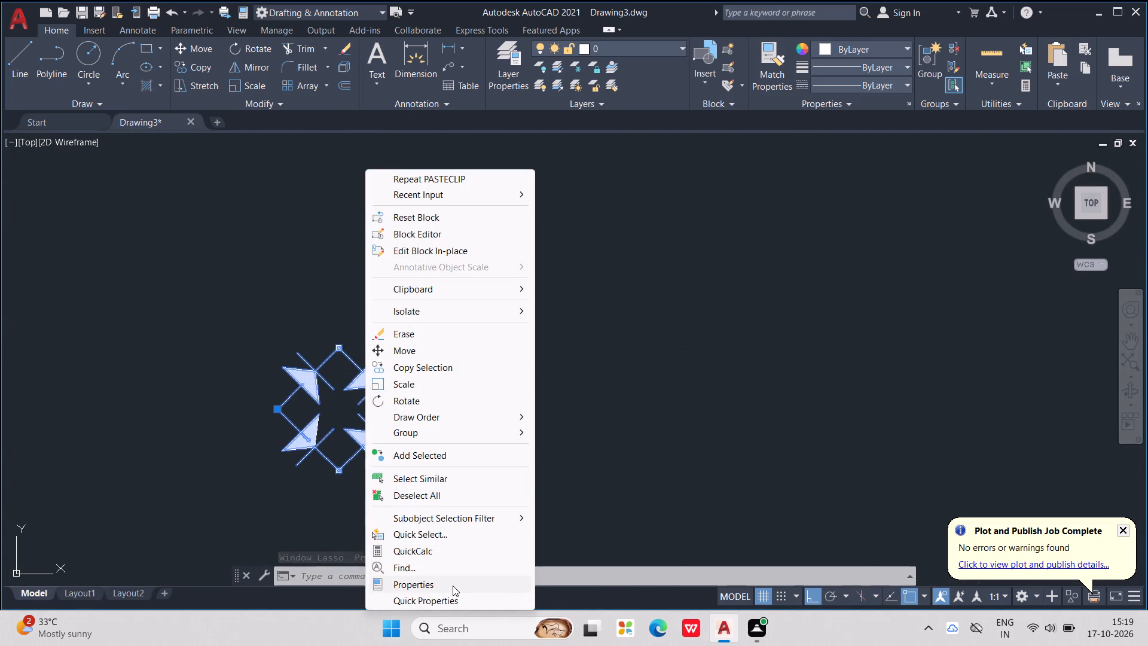
left_click(453, 586)
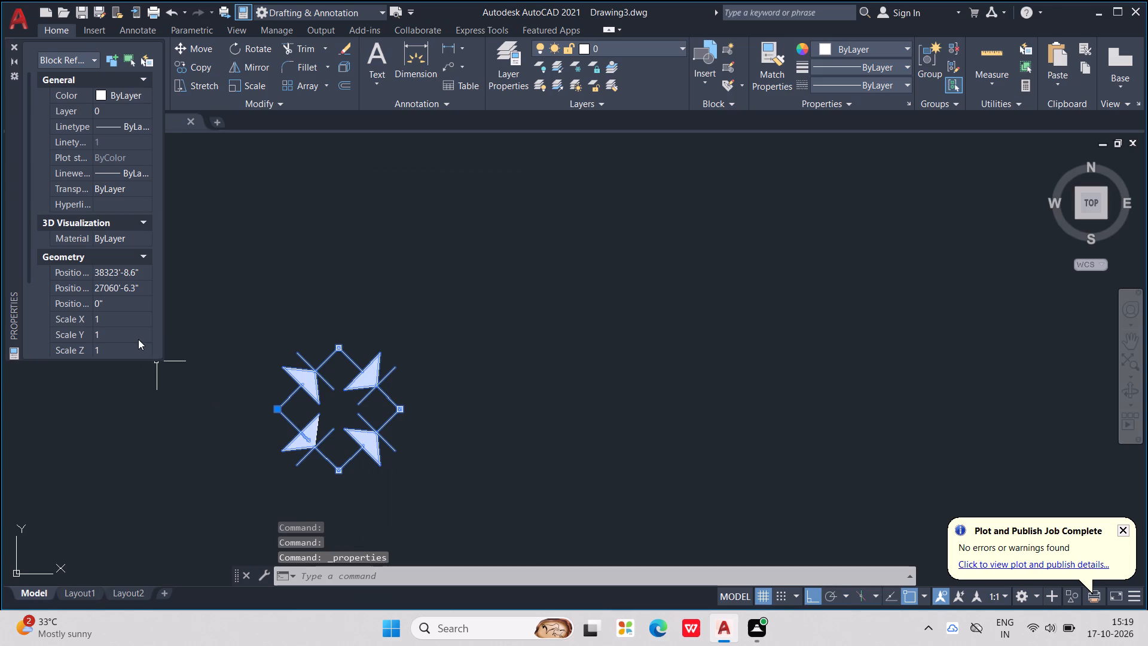
left_click(127, 316)
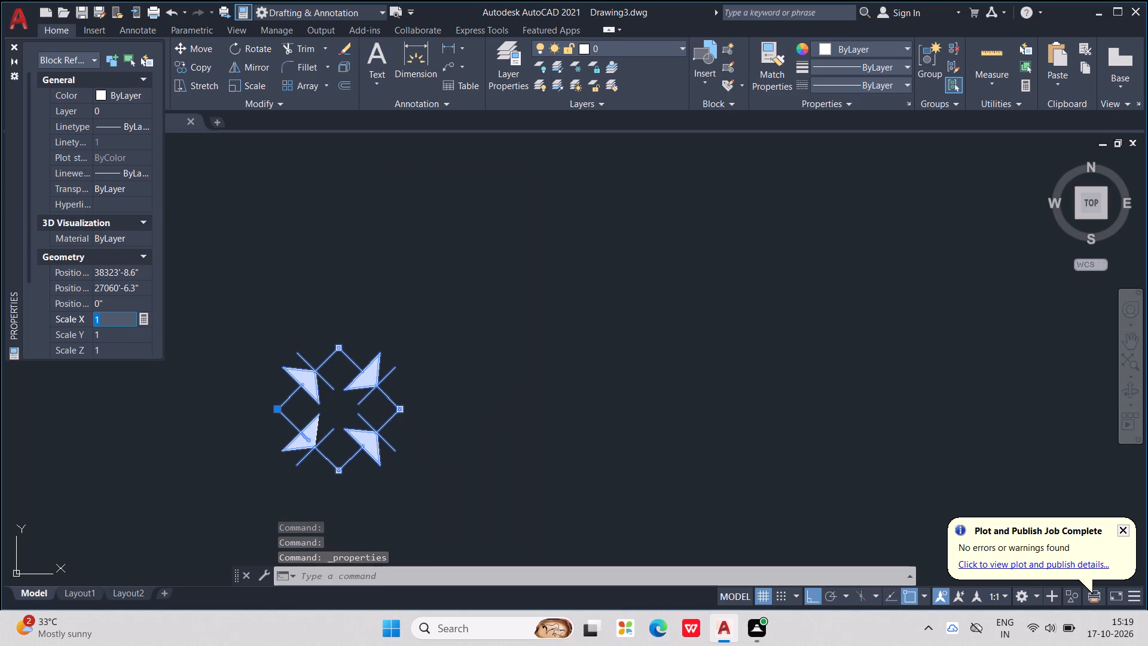
type("20")
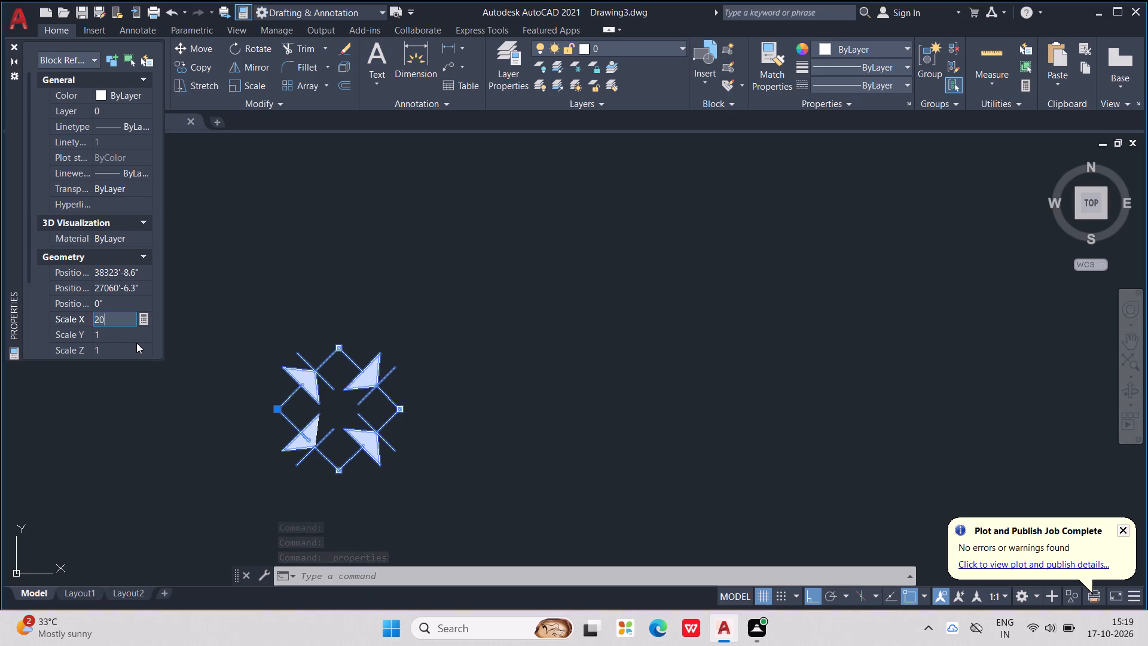
left_click(136, 343)
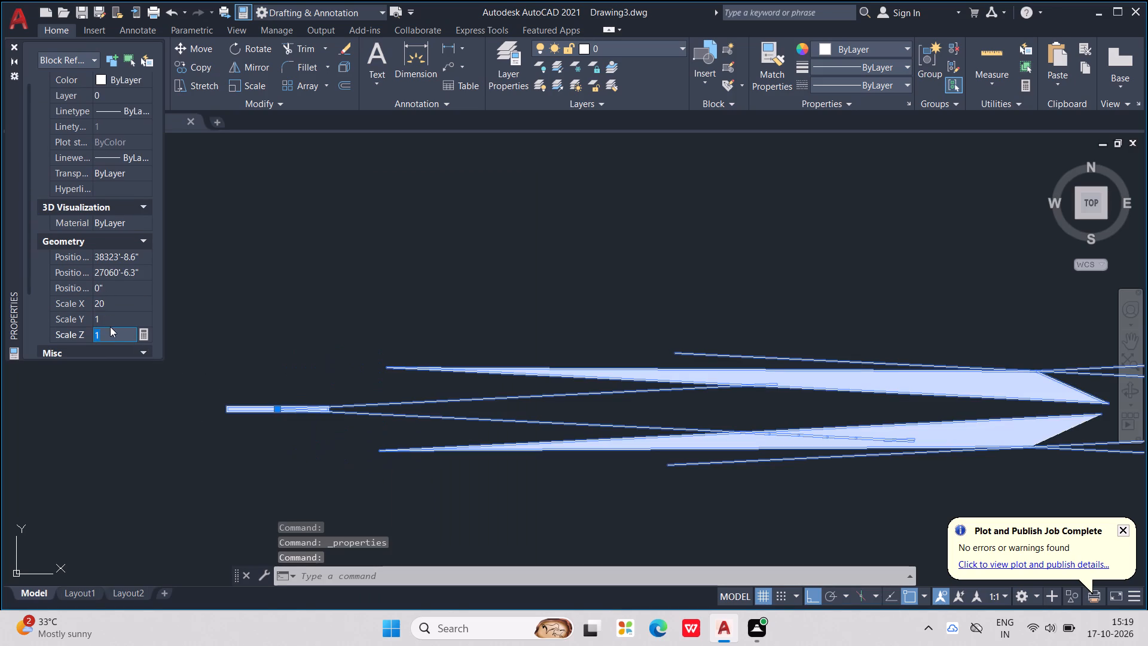
left_click(110, 316)
type("20")
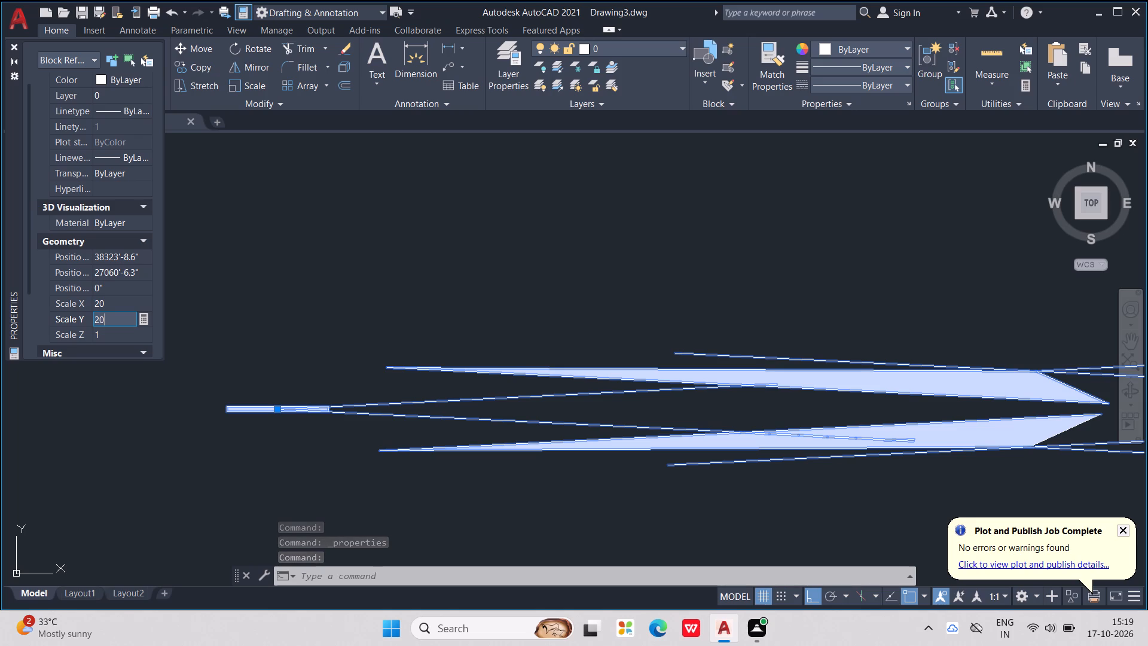
left_click(115, 331)
Copy the enlarged Full Wave Bridge block into the dining area's upper-left corner, below the bedroom wall.
scroll(262, 346, "down", 1)
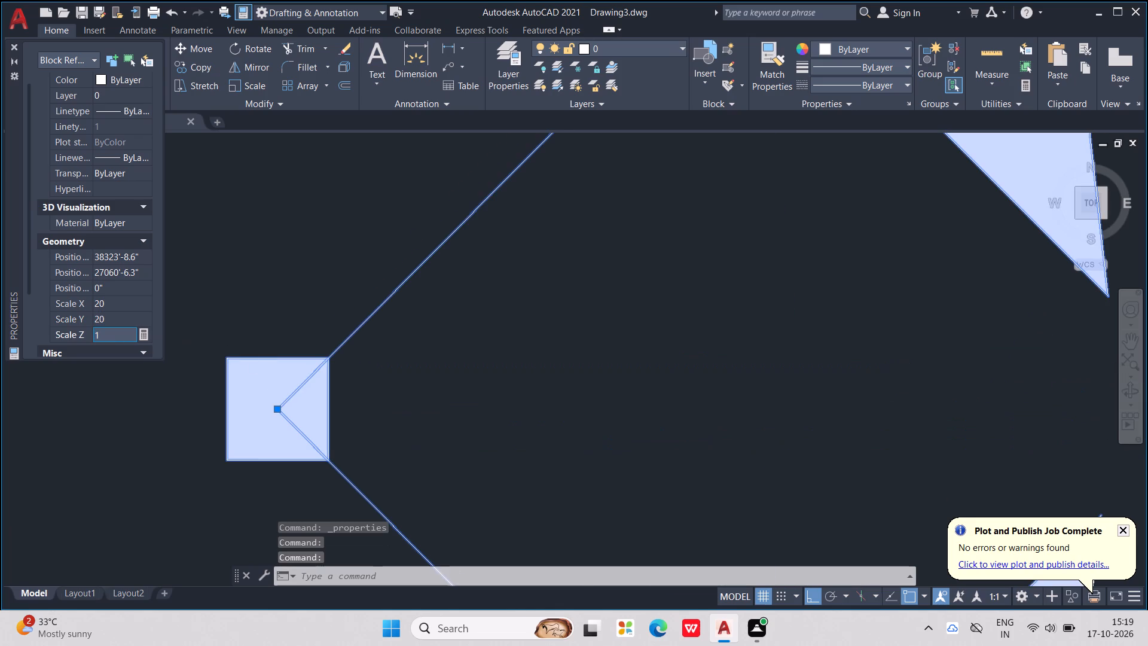
scroll(268, 348, "down", 4)
scroll(345, 352, "down", 5)
scroll(329, 420, "up", 1)
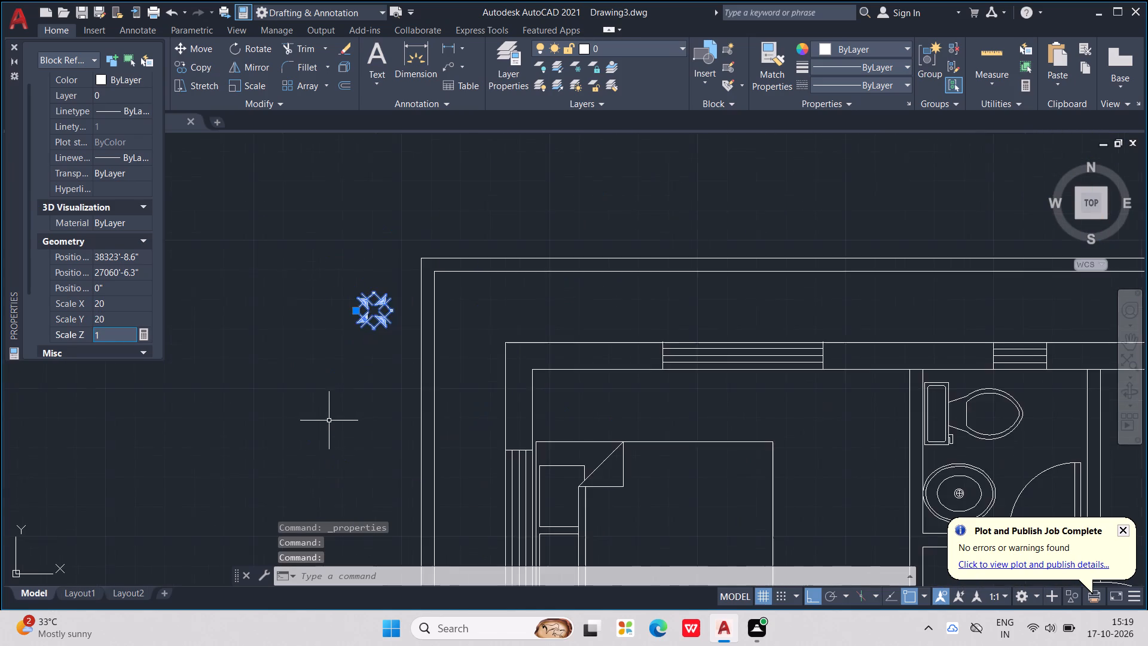
middle_click_drag(326, 411, 328, 401)
scroll(328, 409, "down", 3)
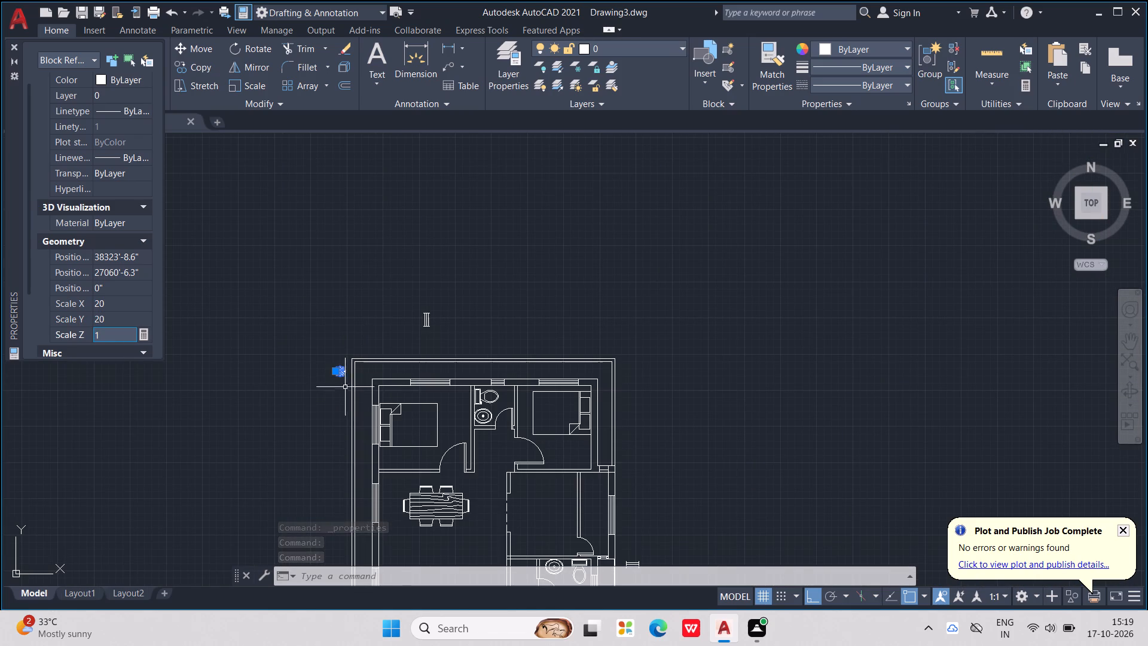
scroll(329, 399, "up", 1)
middle_click_drag(334, 392, 367, 356)
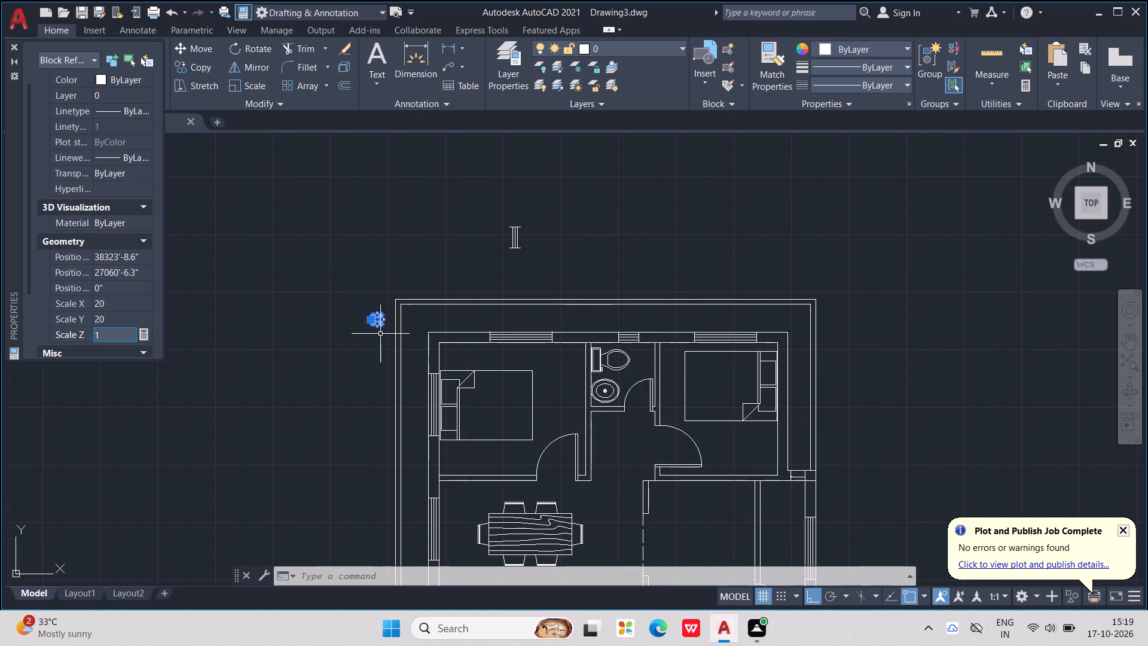
key("ctrl+c")
key("ctrl+v")
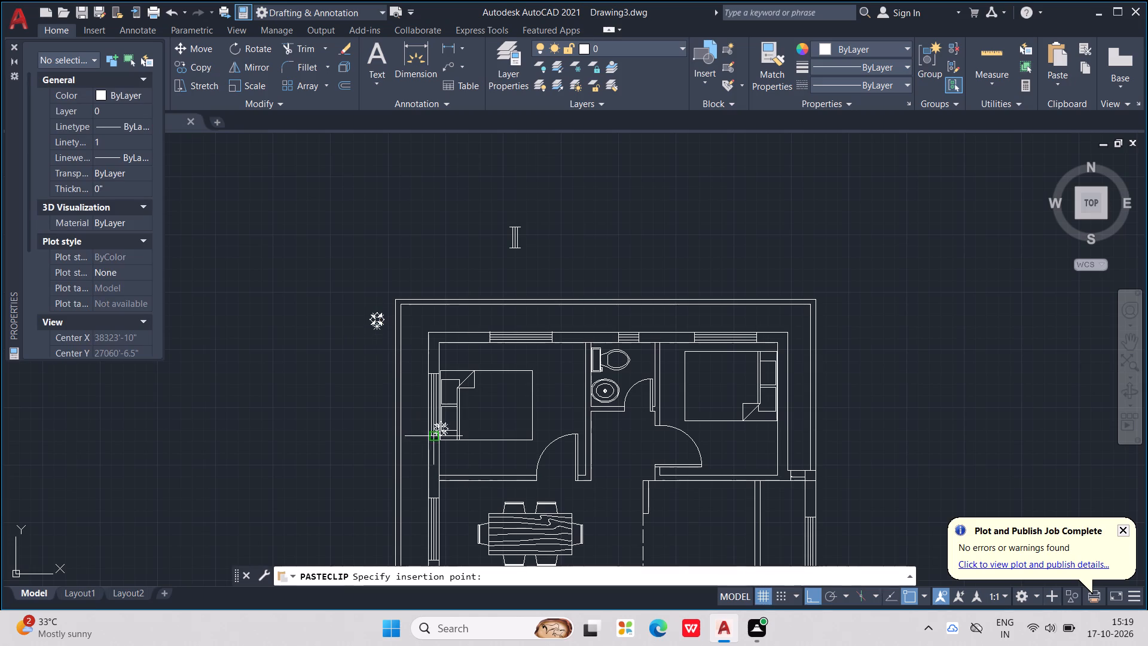
scroll(470, 487, "up", 1)
left_click(433, 508)
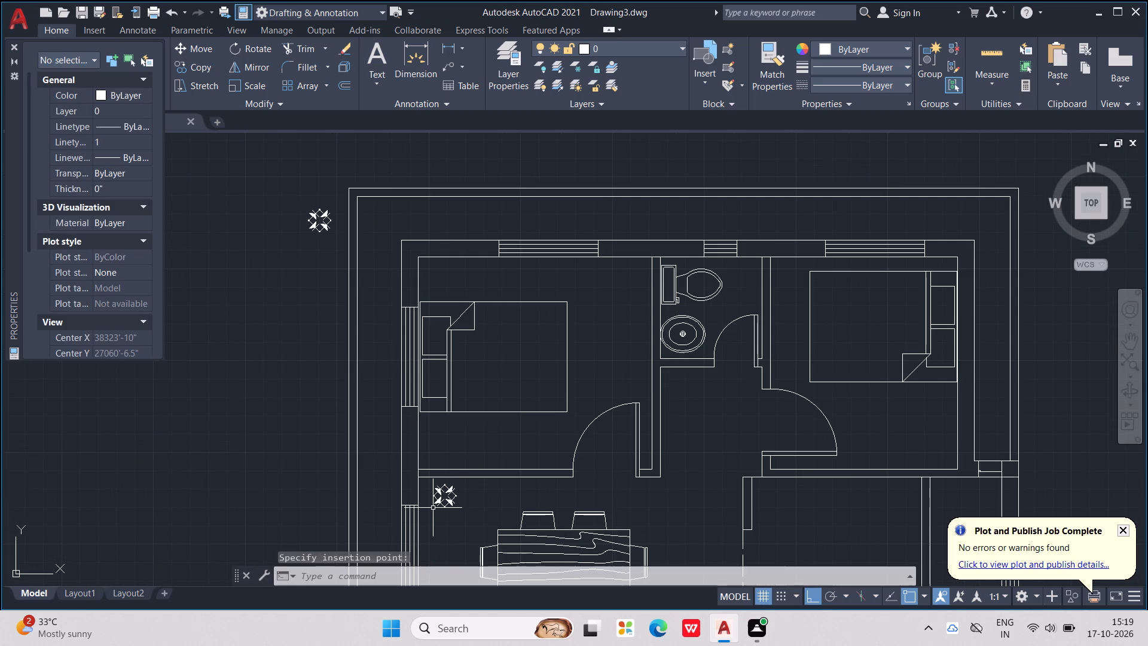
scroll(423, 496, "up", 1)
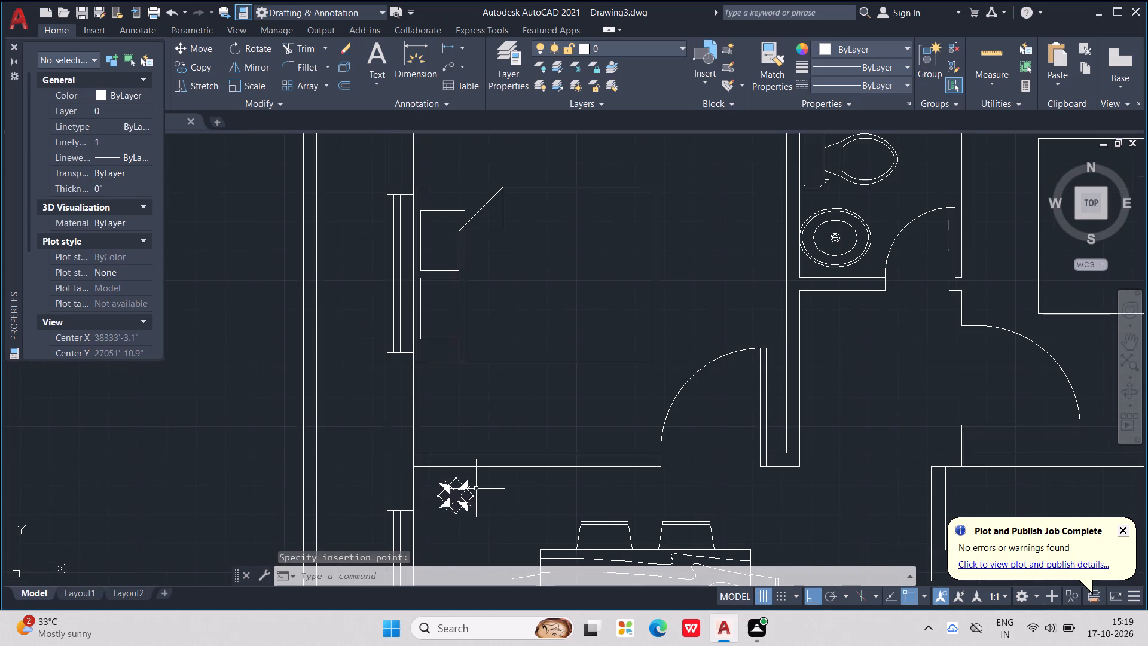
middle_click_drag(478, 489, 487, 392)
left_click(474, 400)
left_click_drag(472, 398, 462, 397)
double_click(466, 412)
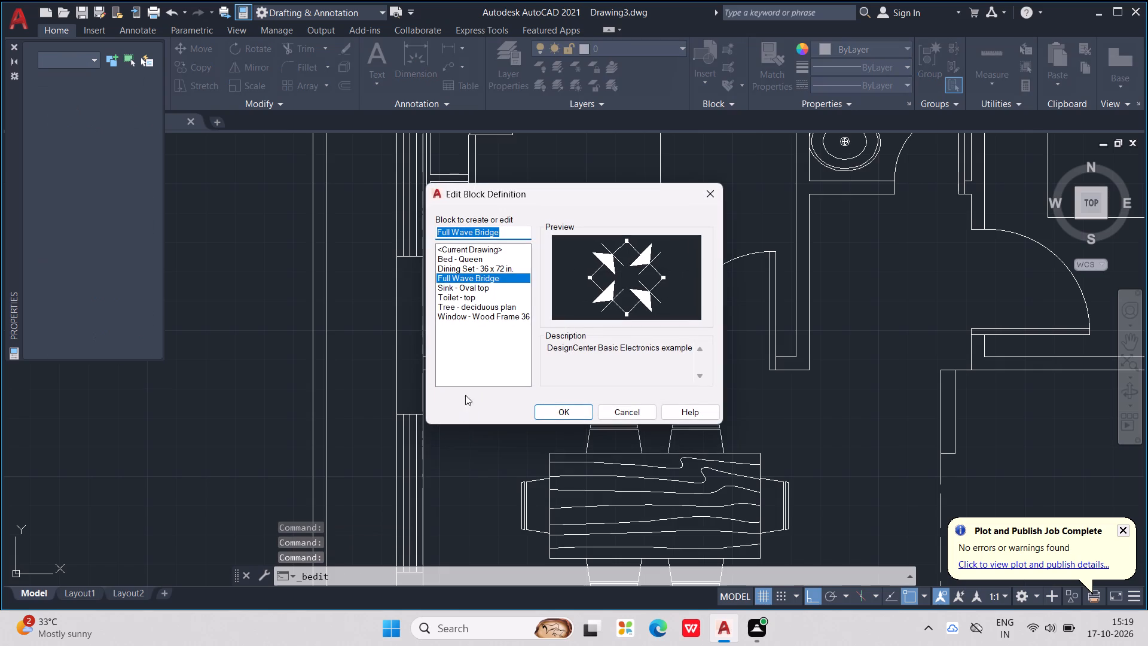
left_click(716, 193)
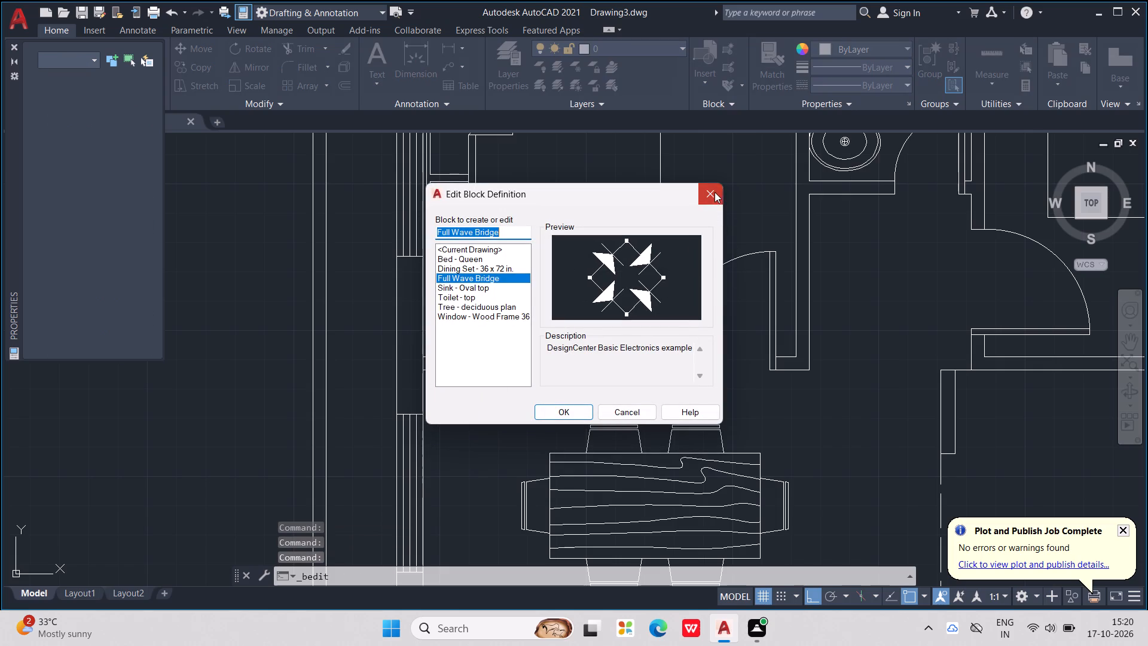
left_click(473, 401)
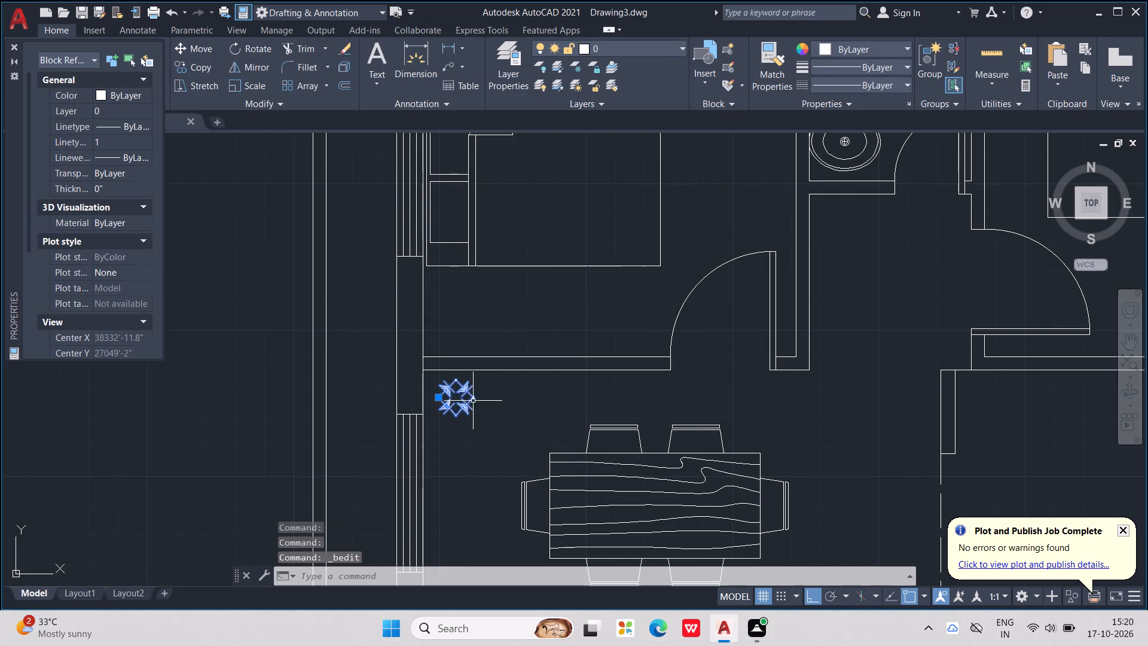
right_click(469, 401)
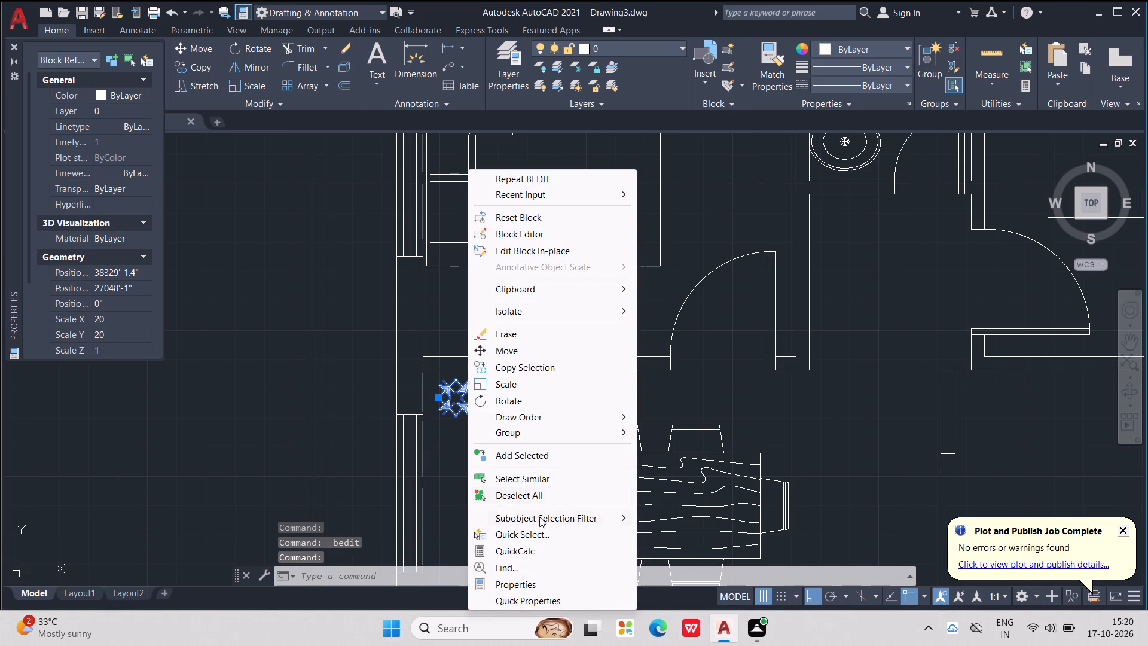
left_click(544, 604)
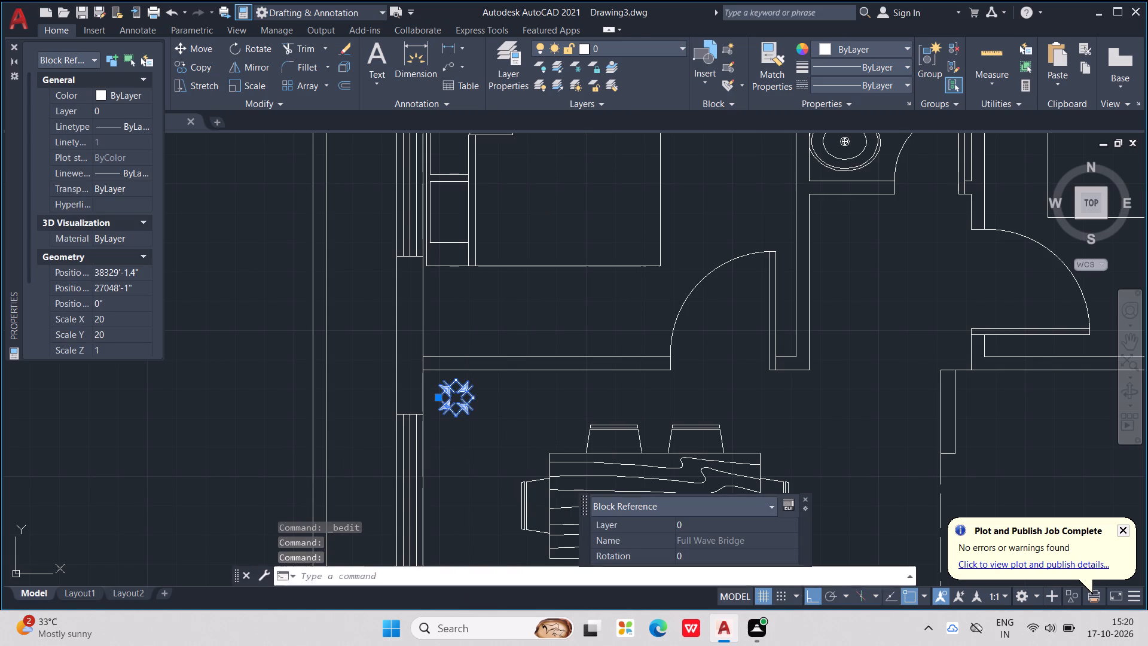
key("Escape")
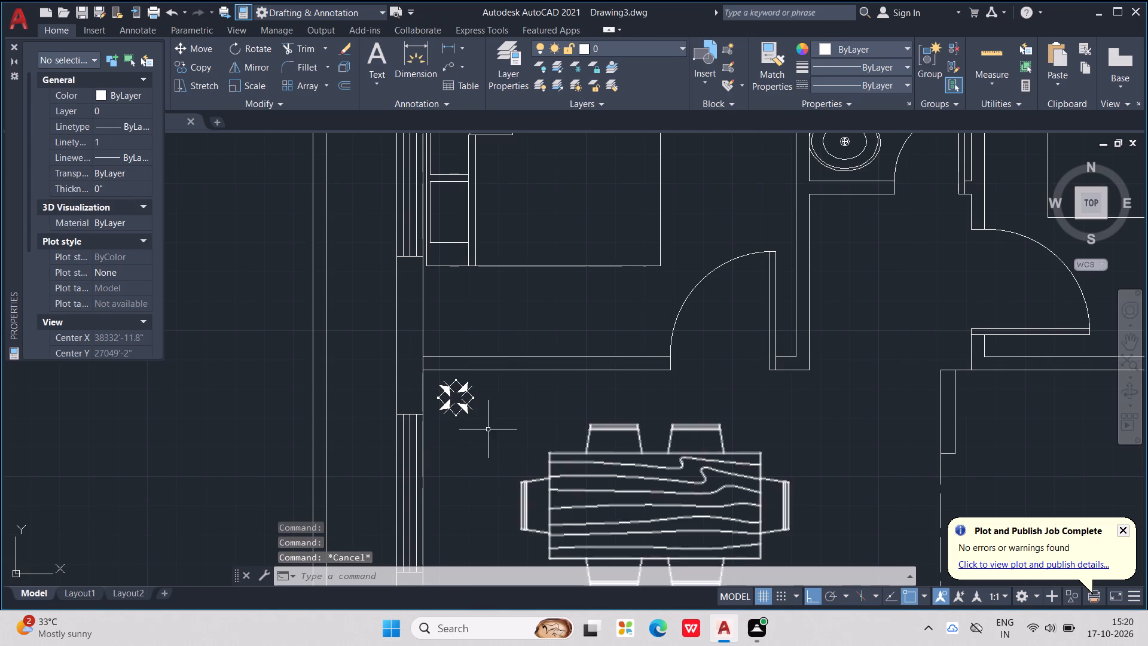
Set the X and Y scale of the Full Wave Bridge copy in the dining area to 25.
left_click(474, 400)
right_click(472, 400)
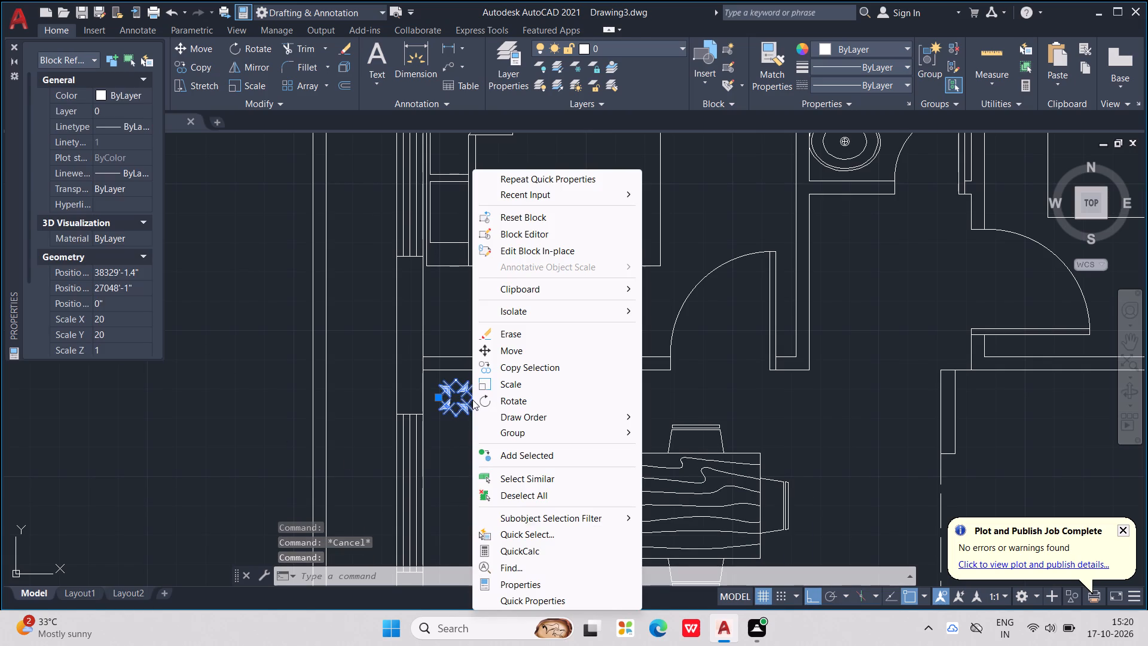
left_click(544, 589)
left_click(121, 325)
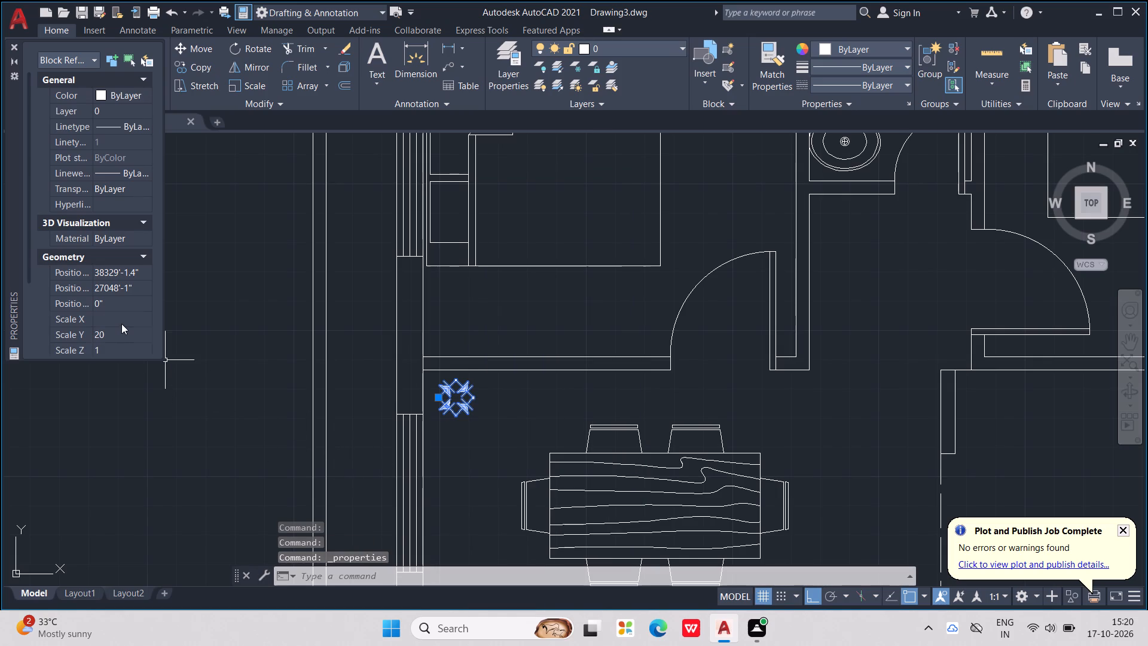
type("25")
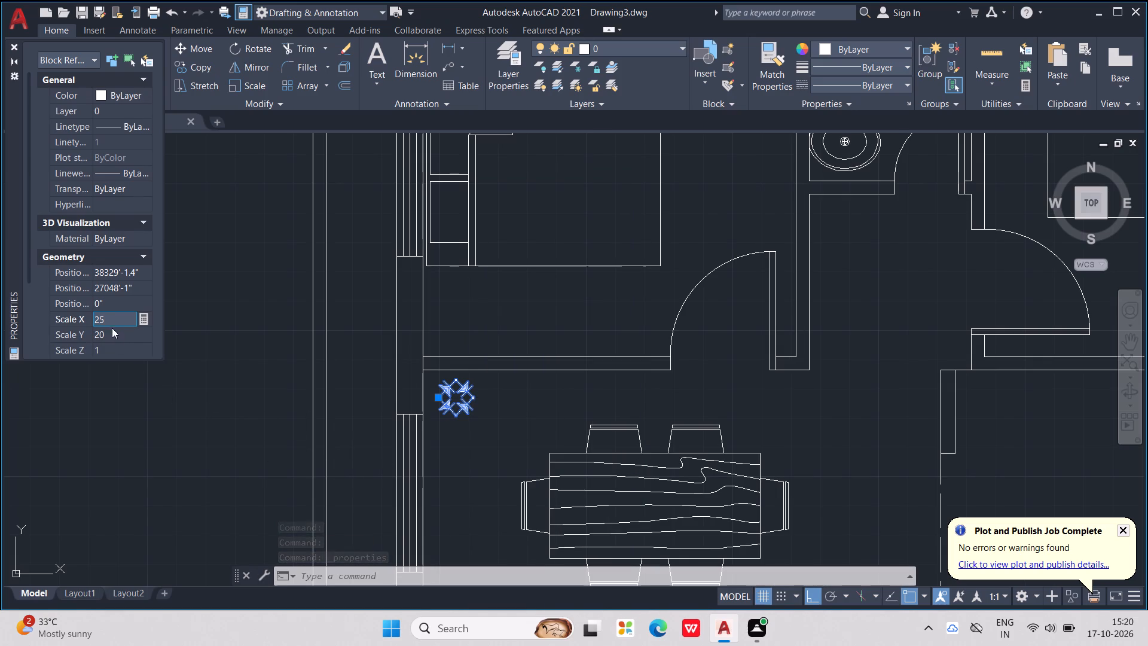
left_click(113, 332)
type("25")
left_click(130, 351)
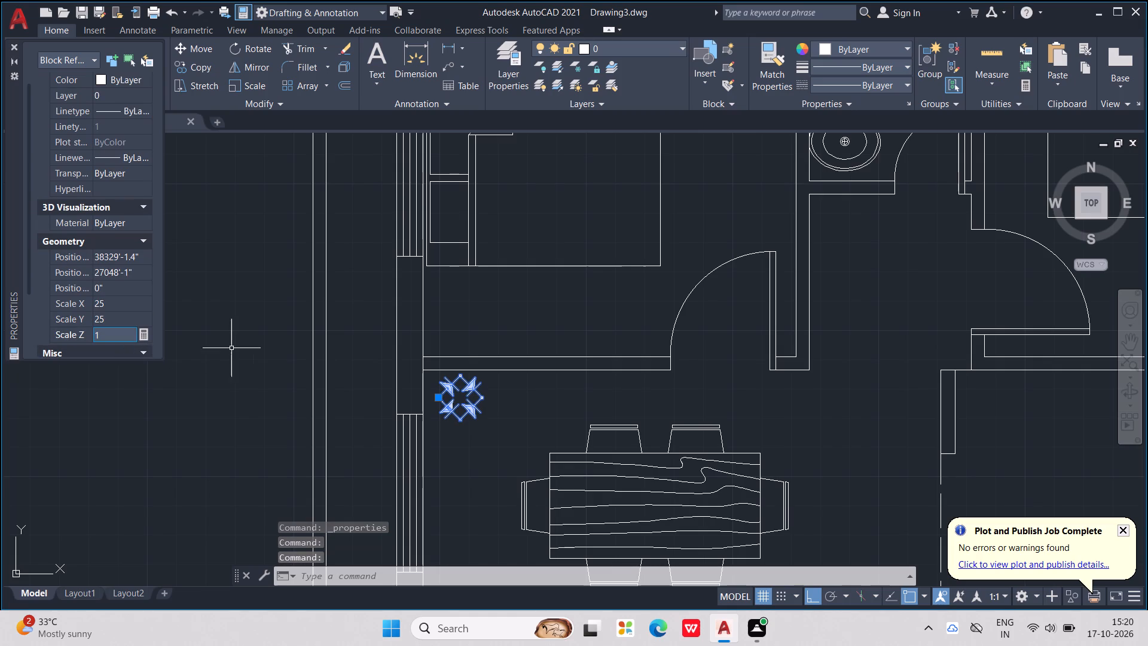
key("Escape")
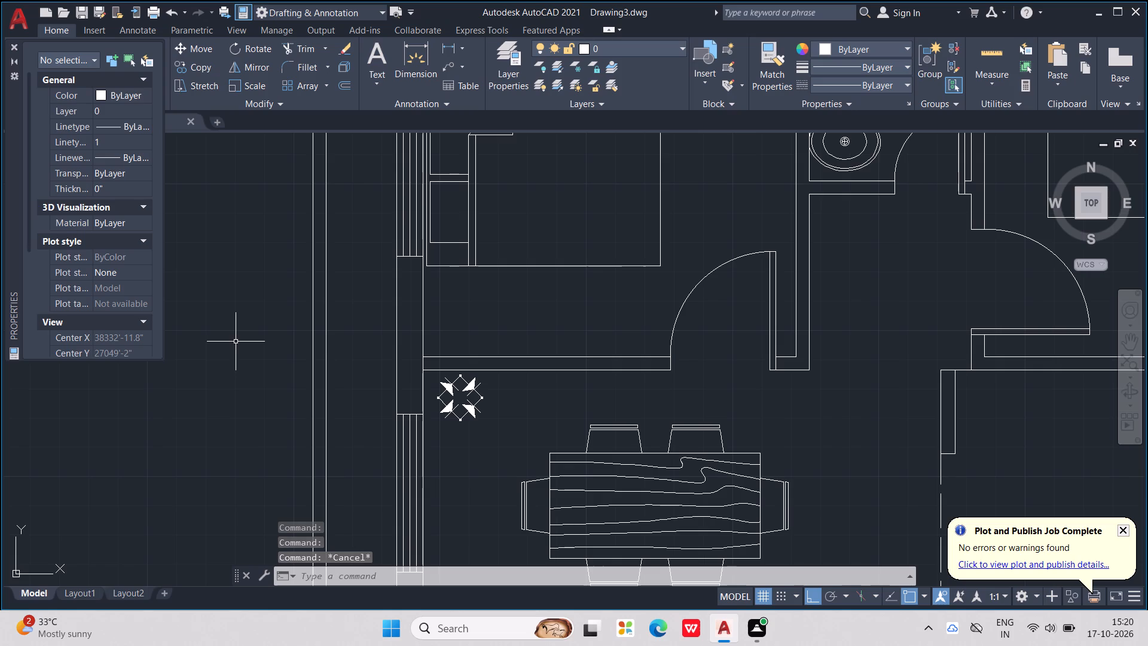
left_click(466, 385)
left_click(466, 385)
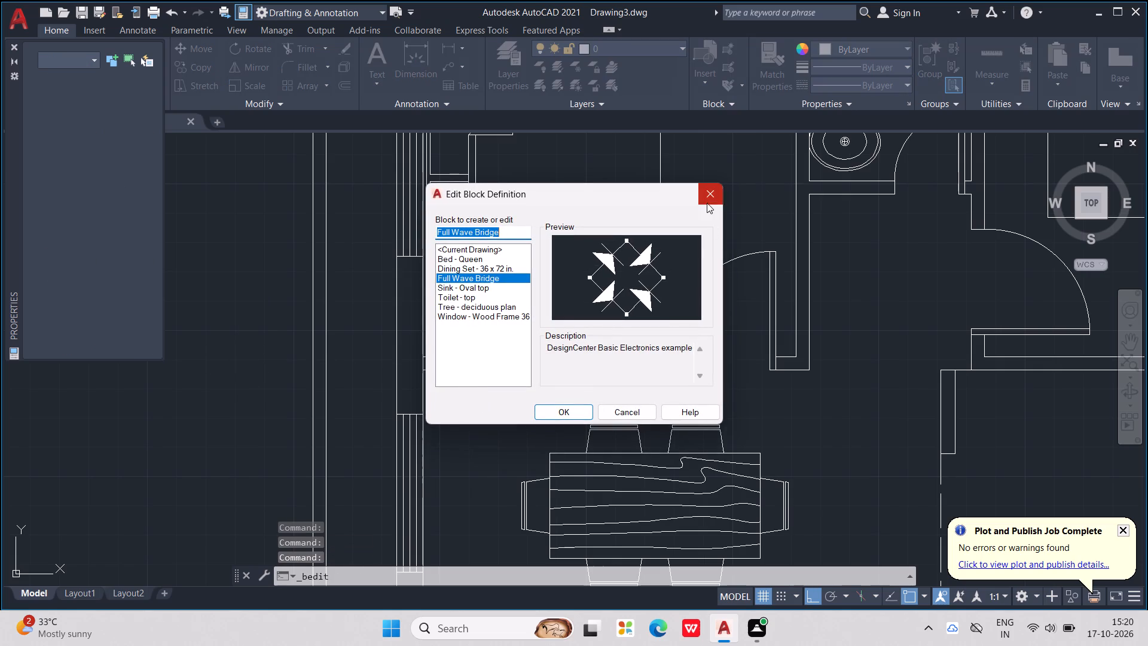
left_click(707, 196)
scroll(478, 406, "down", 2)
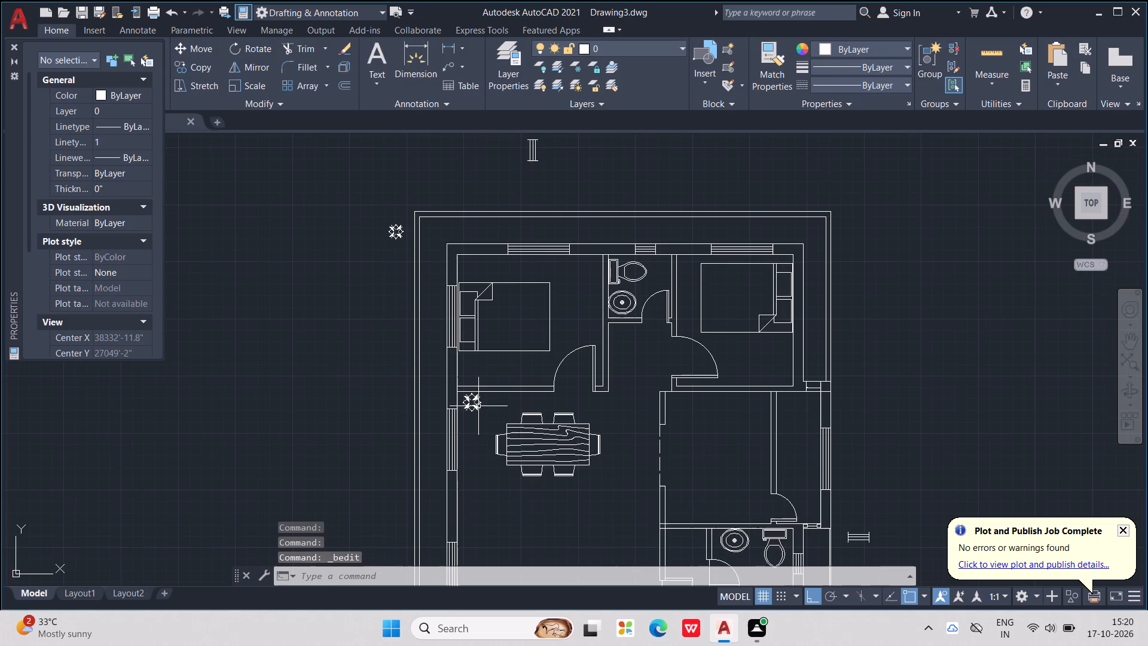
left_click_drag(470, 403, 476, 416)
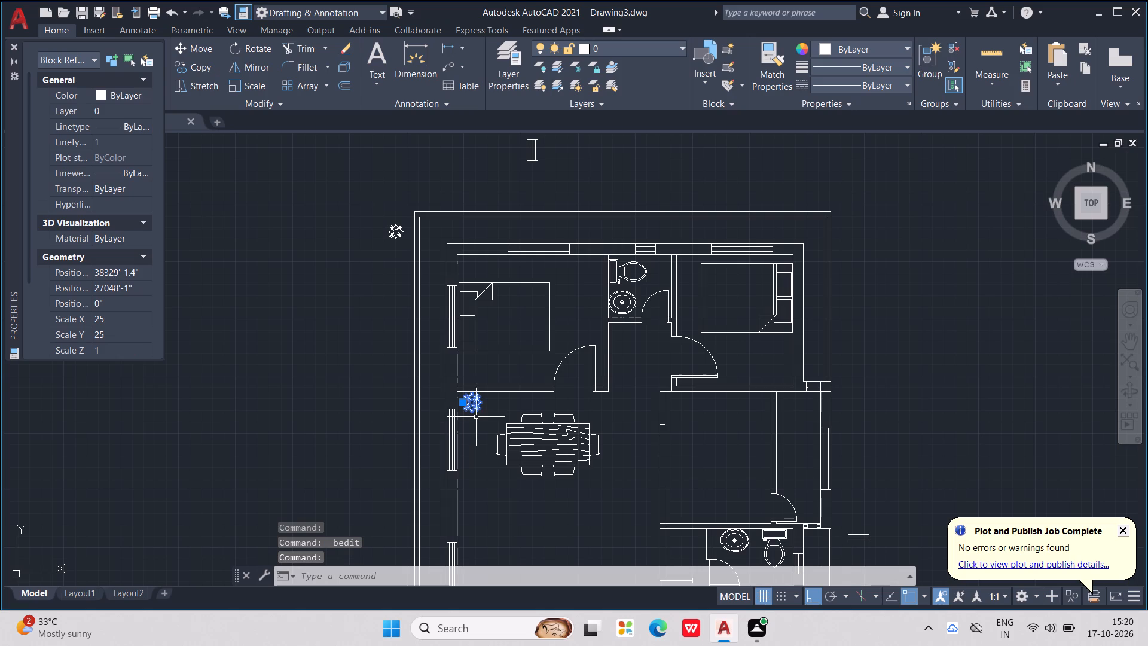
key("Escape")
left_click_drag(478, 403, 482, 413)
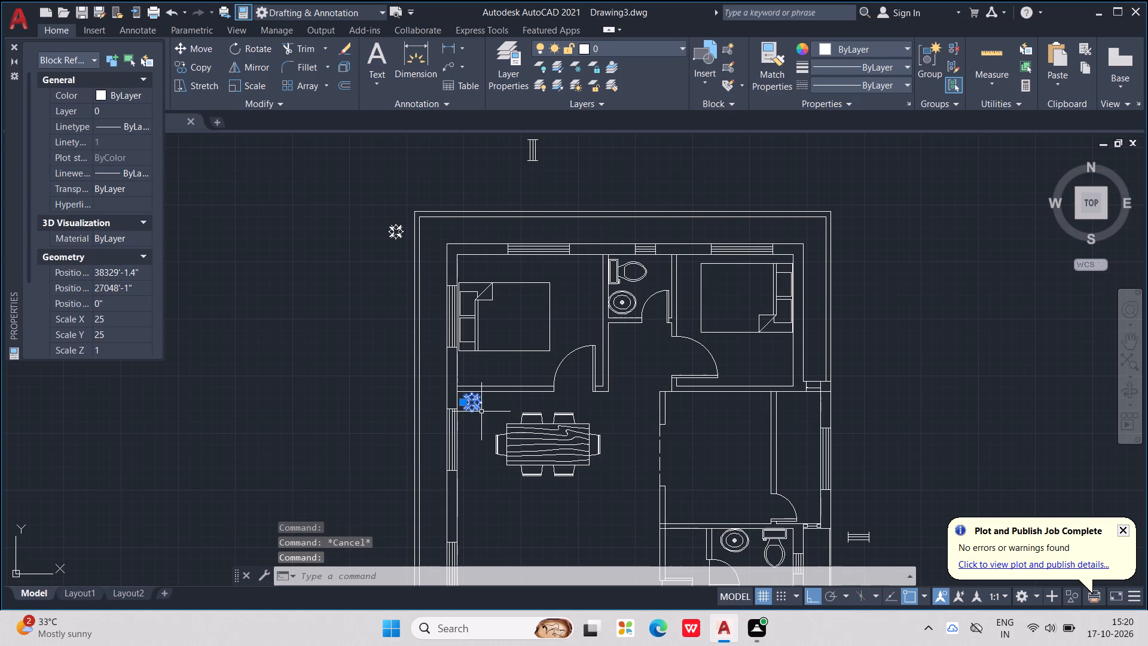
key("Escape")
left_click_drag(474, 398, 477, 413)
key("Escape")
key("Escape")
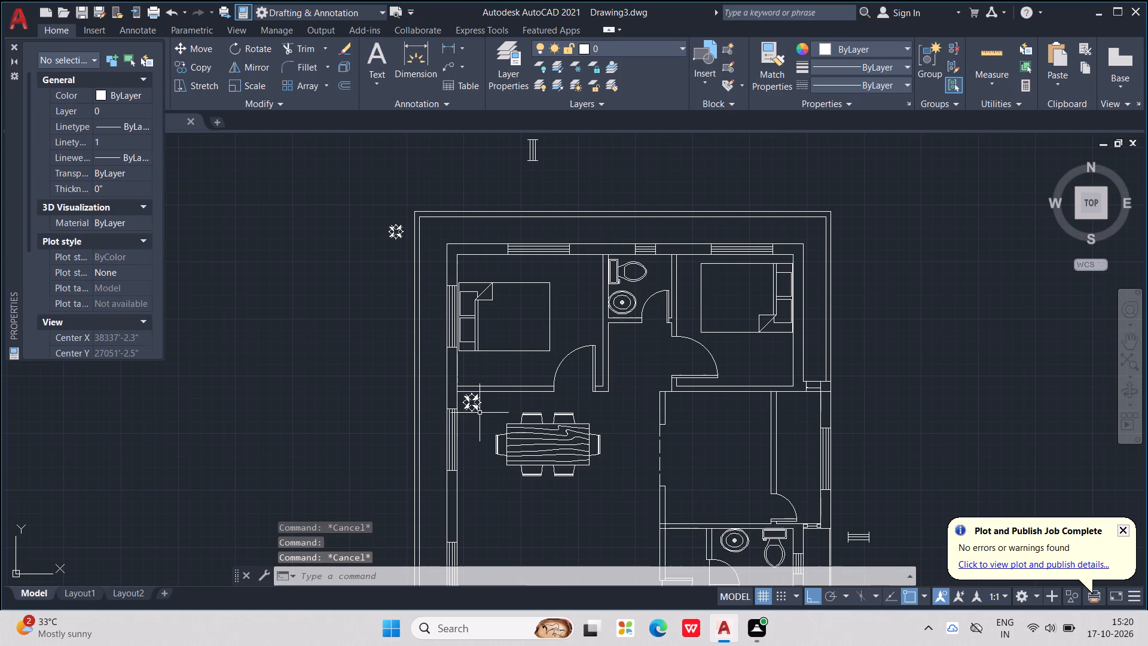
Move the Full Wave Bridge block in the dining area slightly down and right, away from the corner walls.
scroll(493, 406, "down", 1)
middle_click_drag(497, 406, 533, 348)
scroll(514, 346, "up", 1)
left_click(514, 346)
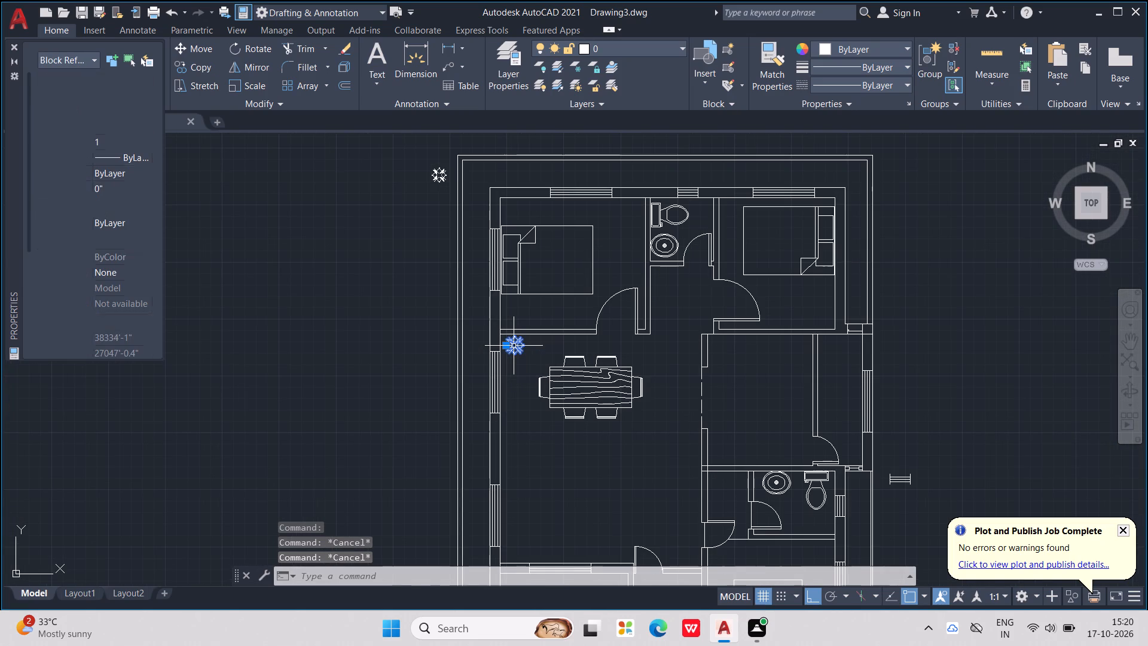
left_click_drag(514, 346, 520, 353)
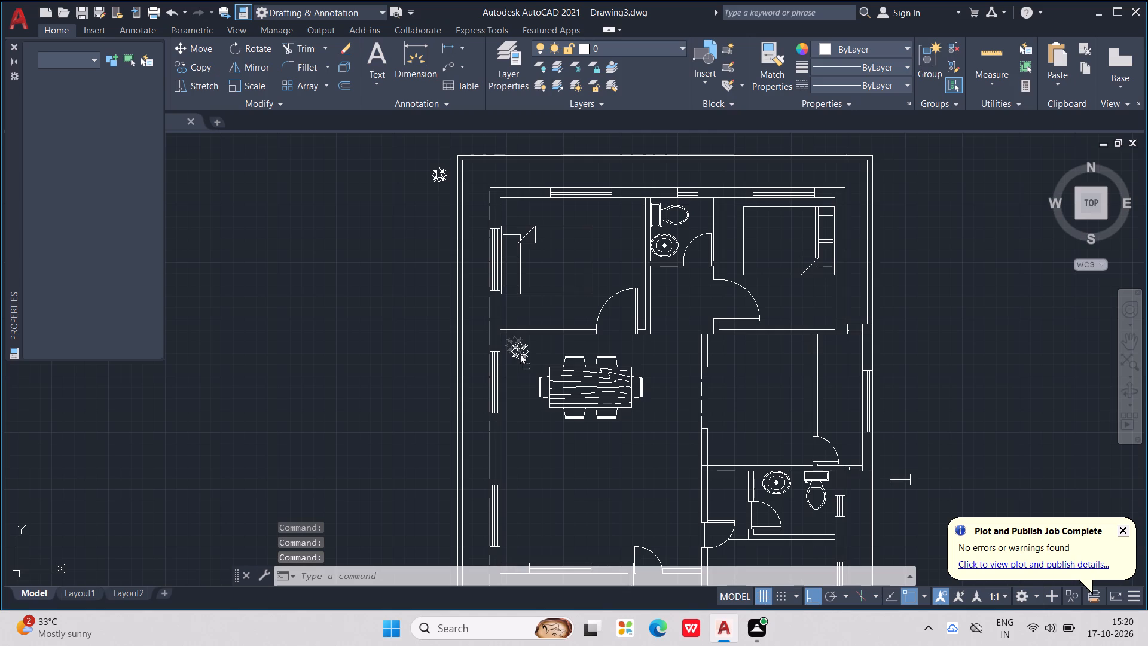
left_click_drag(520, 353, 521, 351)
left_click_drag(521, 351, 517, 352)
Delete the Full Wave Bridge block outside the plan's upper-left boundary corner.
left_click(440, 178)
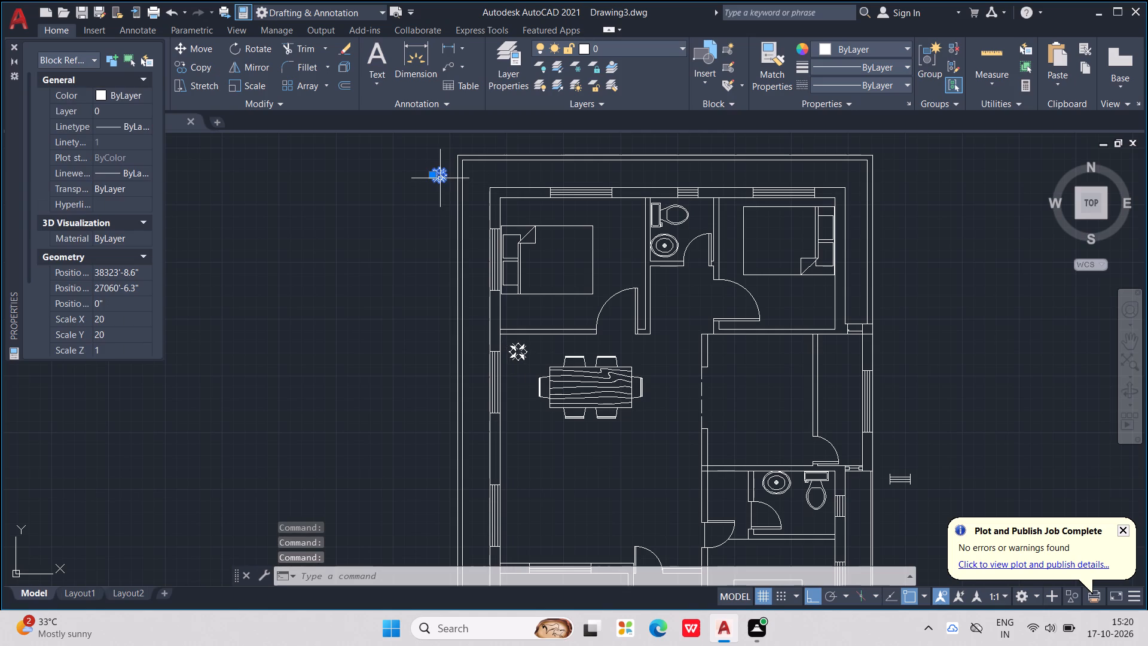
key("Delete")
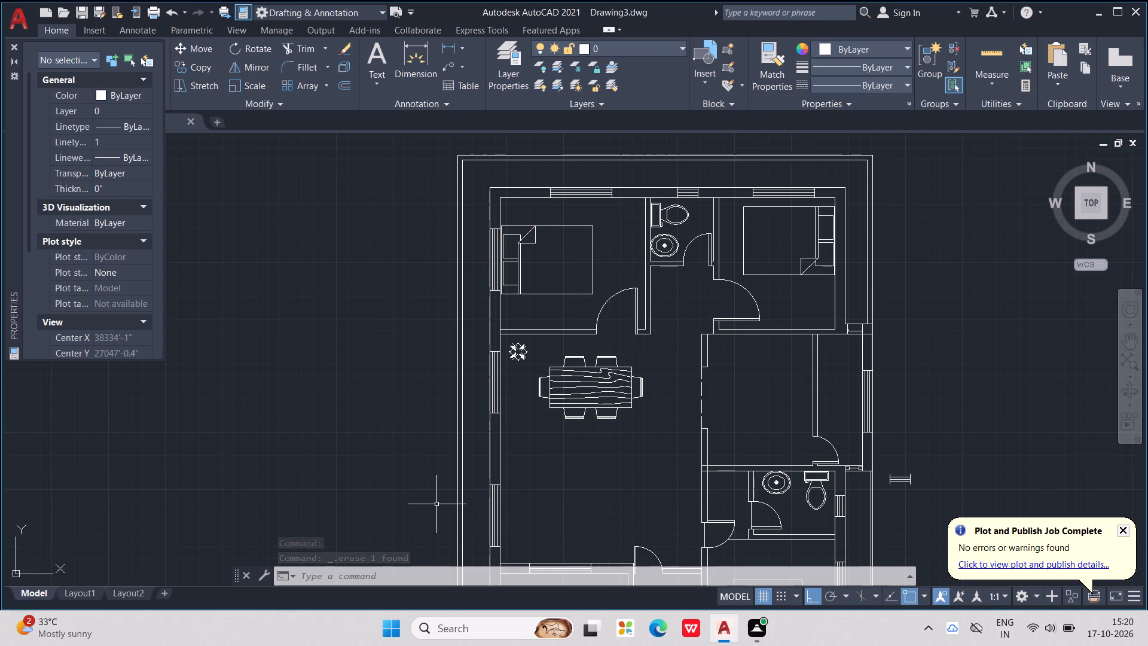
Insert the Sofa - Roundback 7 ft. block from the Home - Space Planner DesignCenter drawing, just below the dining set.
key("ctrl+2")
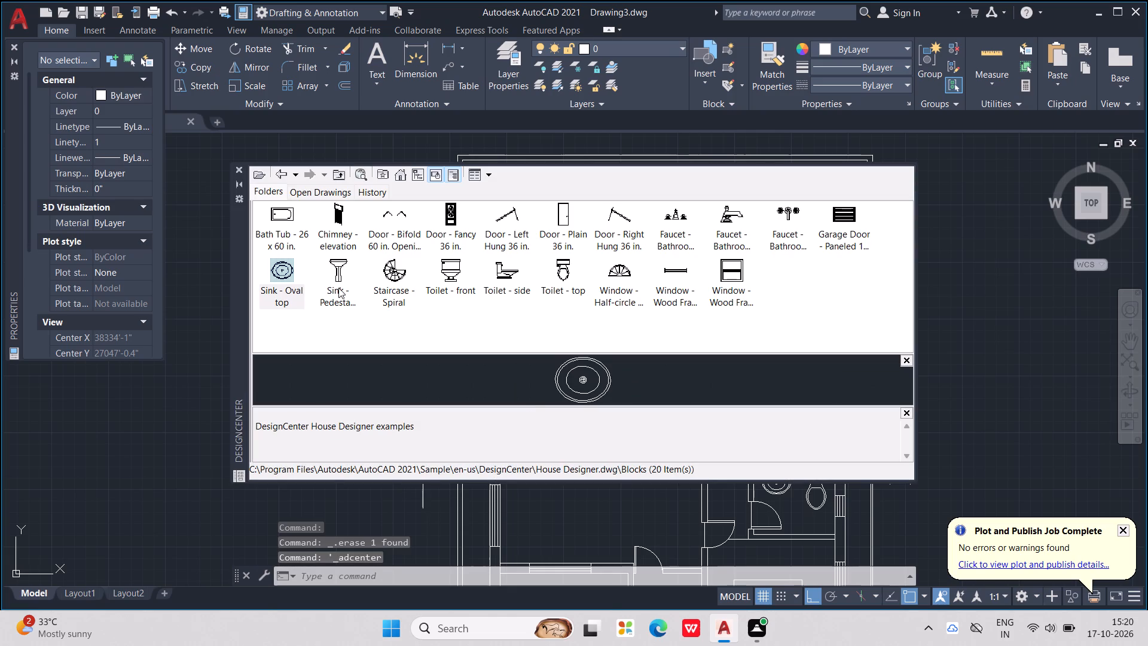
left_click(284, 175)
left_click(283, 175)
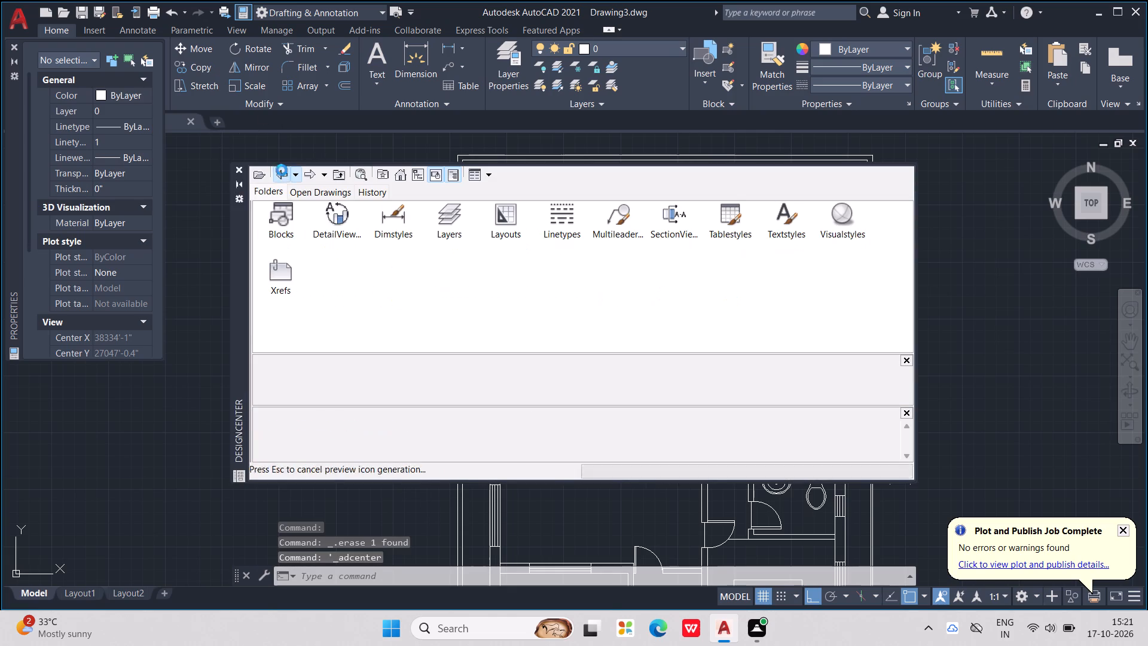
triple_click(670, 218)
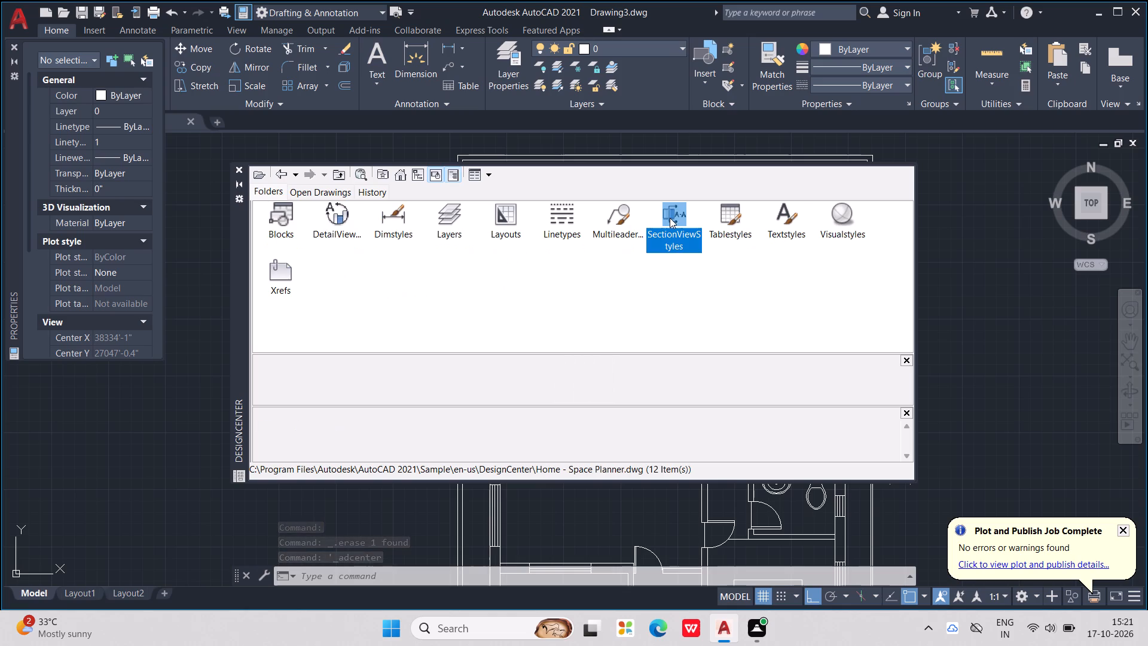
double_click(285, 226)
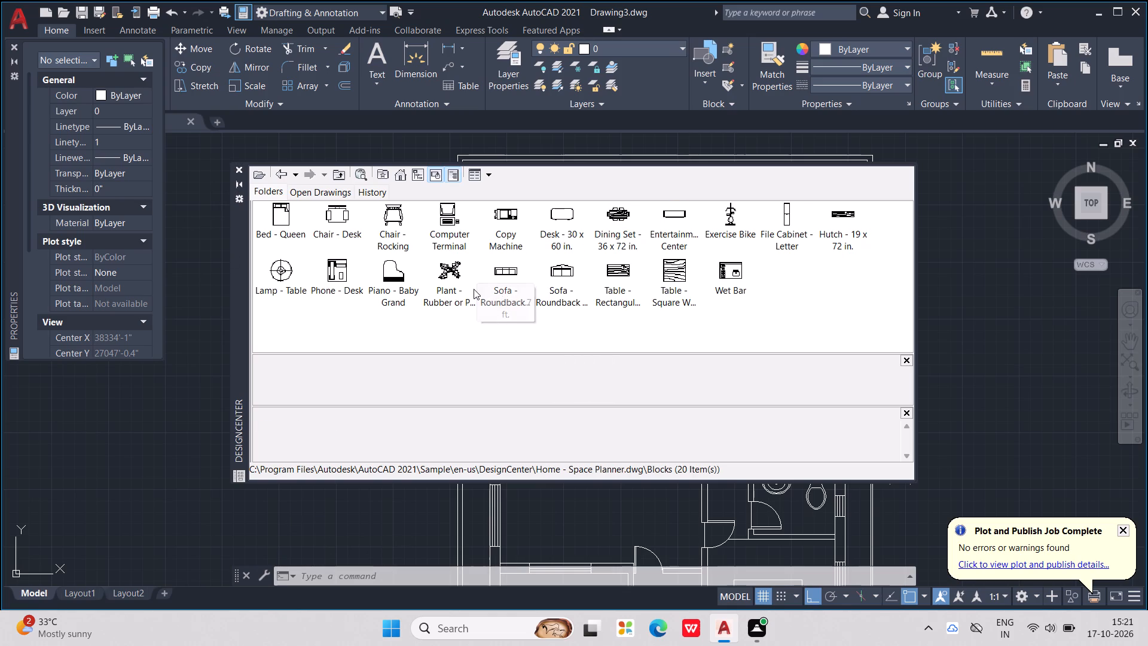
triple_click(502, 278)
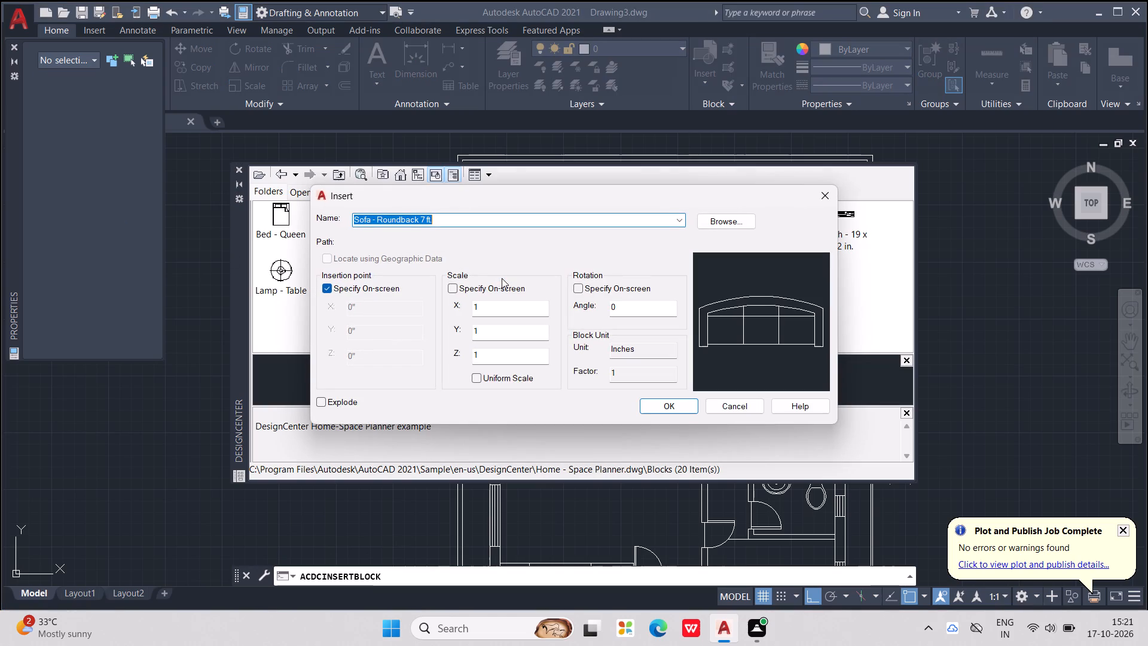
left_click(676, 411)
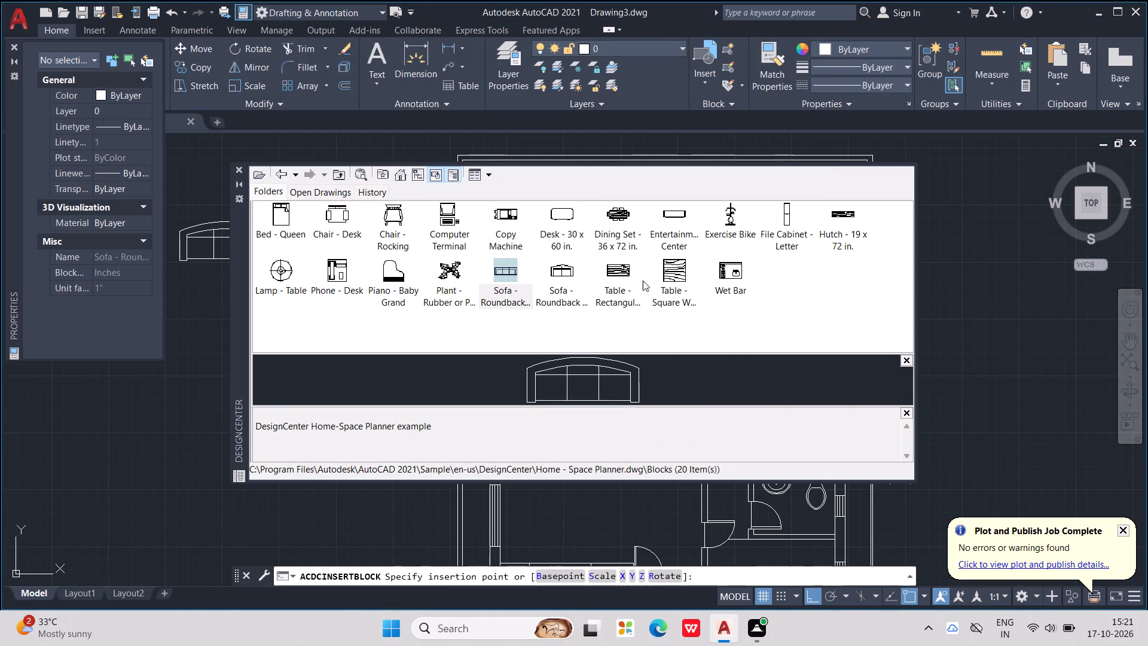
left_click(231, 171)
left_click(236, 166)
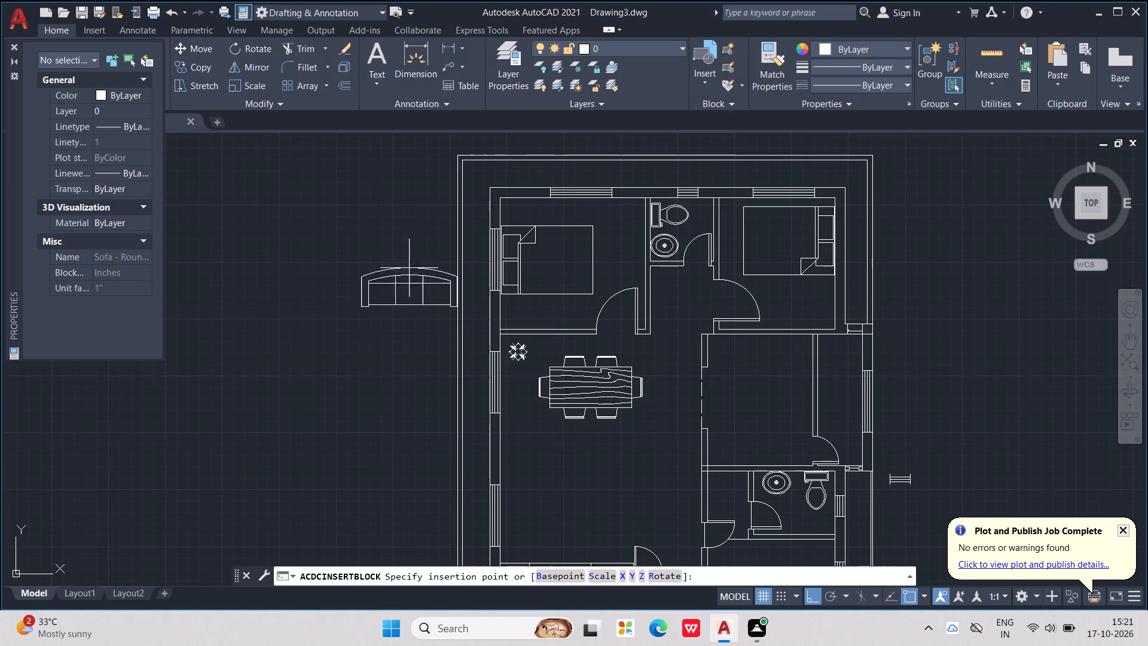
middle_click_drag(564, 349, 451, 260)
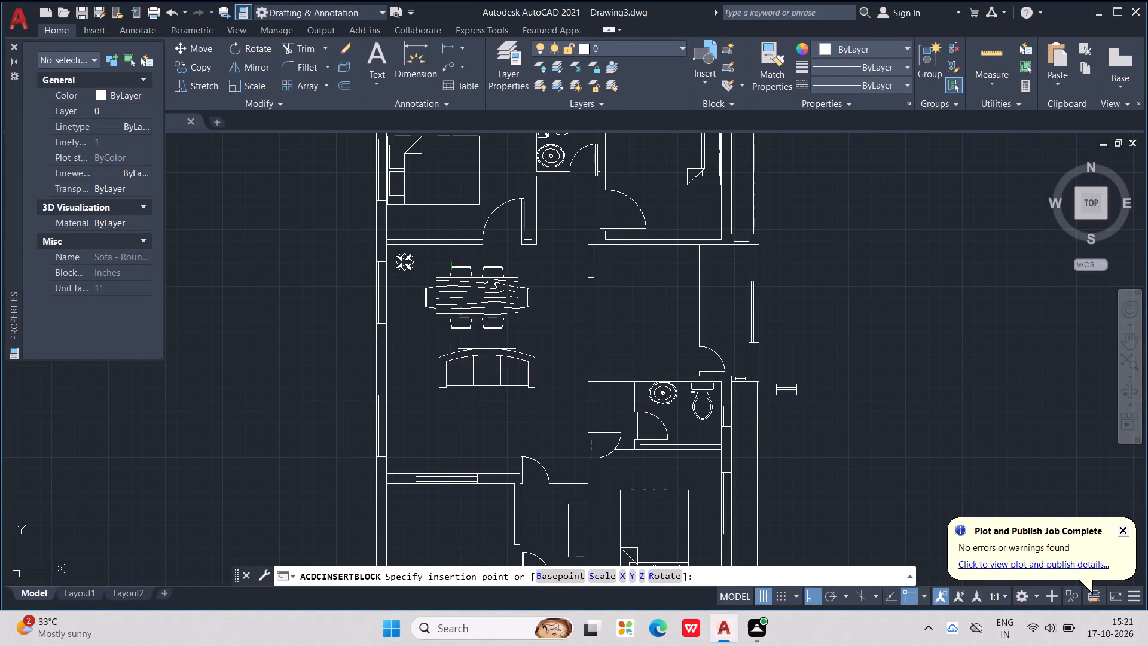
left_click(490, 348)
Set the X and Y scale of the sofa below the dining set to 0.9.
left_click(502, 349)
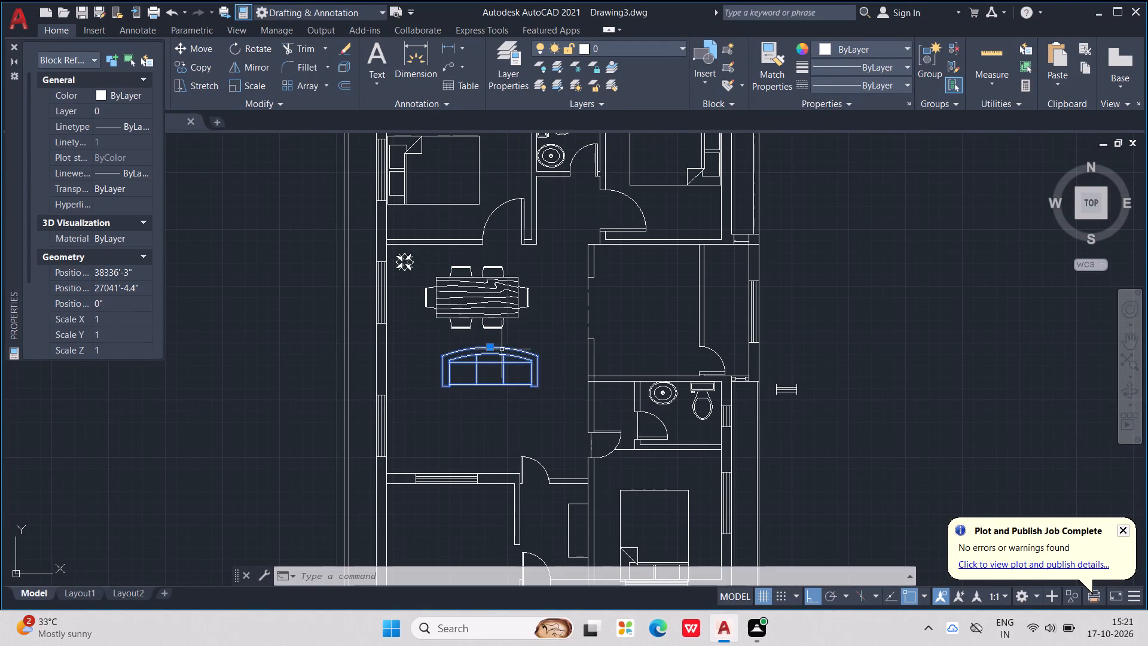
right_click(502, 350)
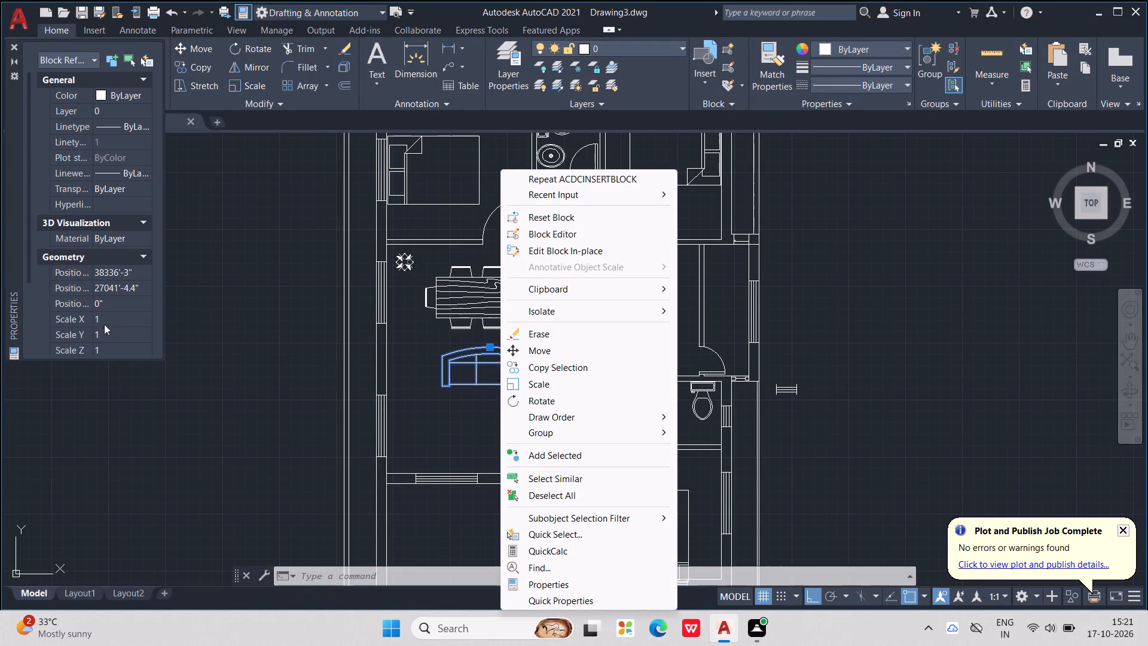
left_click(108, 319)
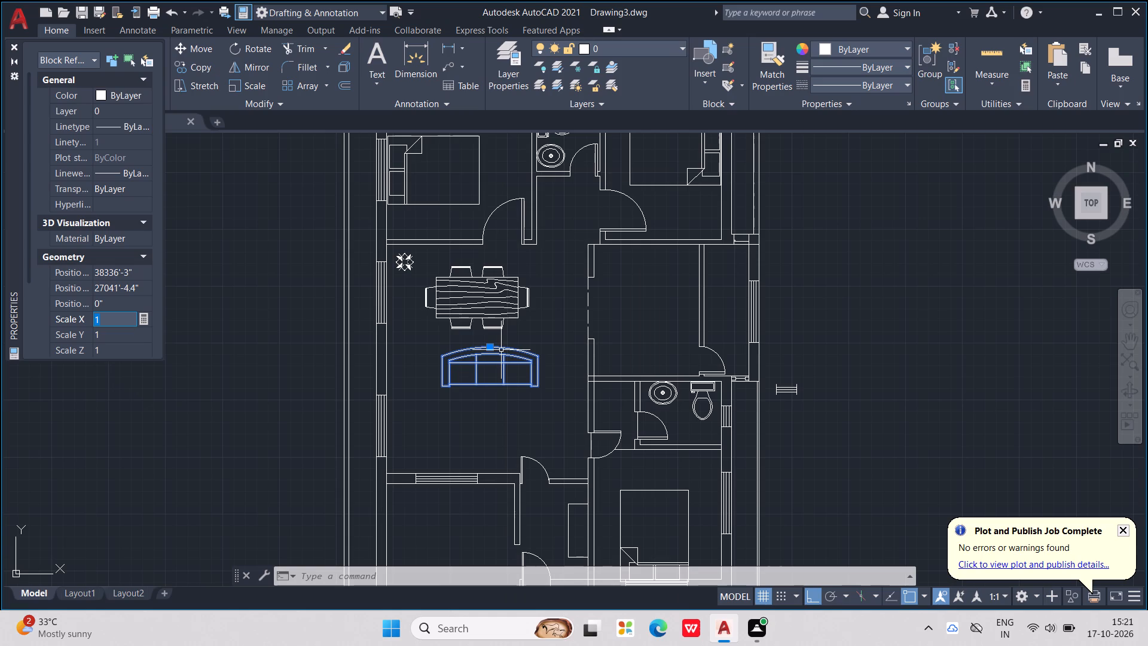
type("1.")
key("BackSpace")
key("BackSpace")
key("BackSpace")
type("0.9")
left_click(121, 343)
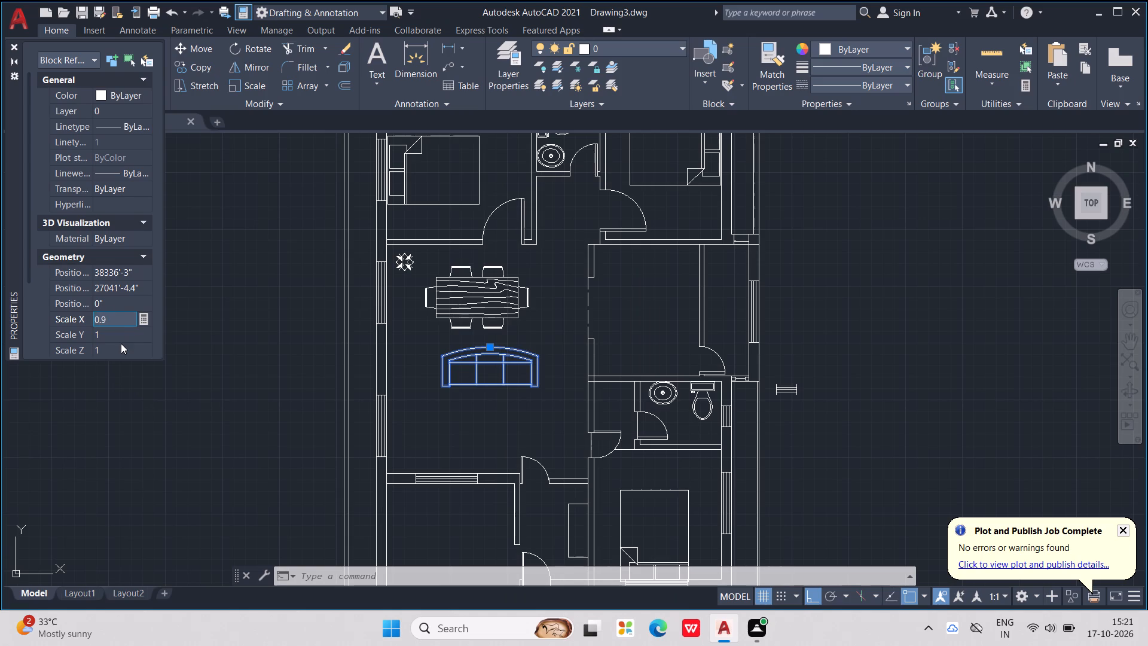
left_click(112, 316)
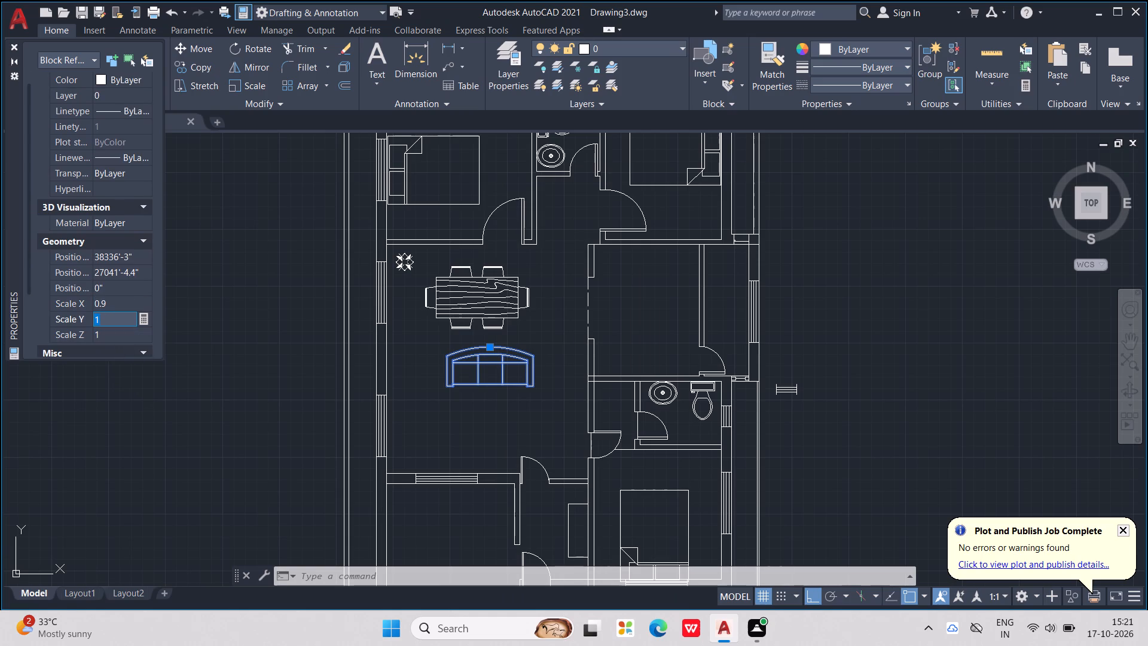
type("0.9")
left_click(127, 331)
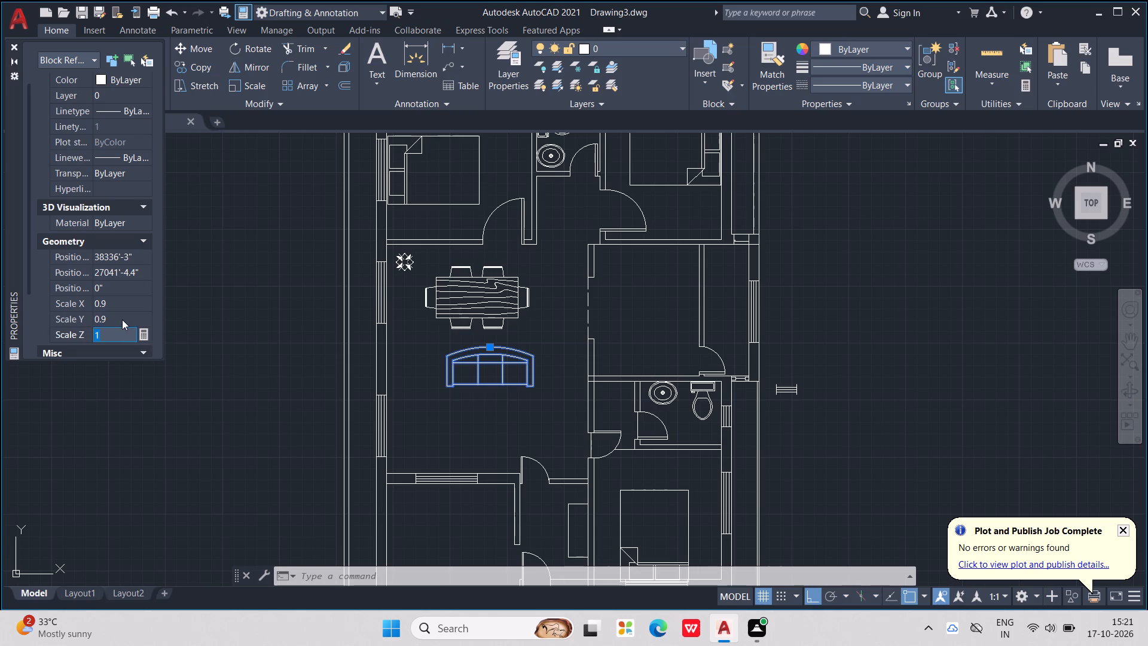
key("Escape")
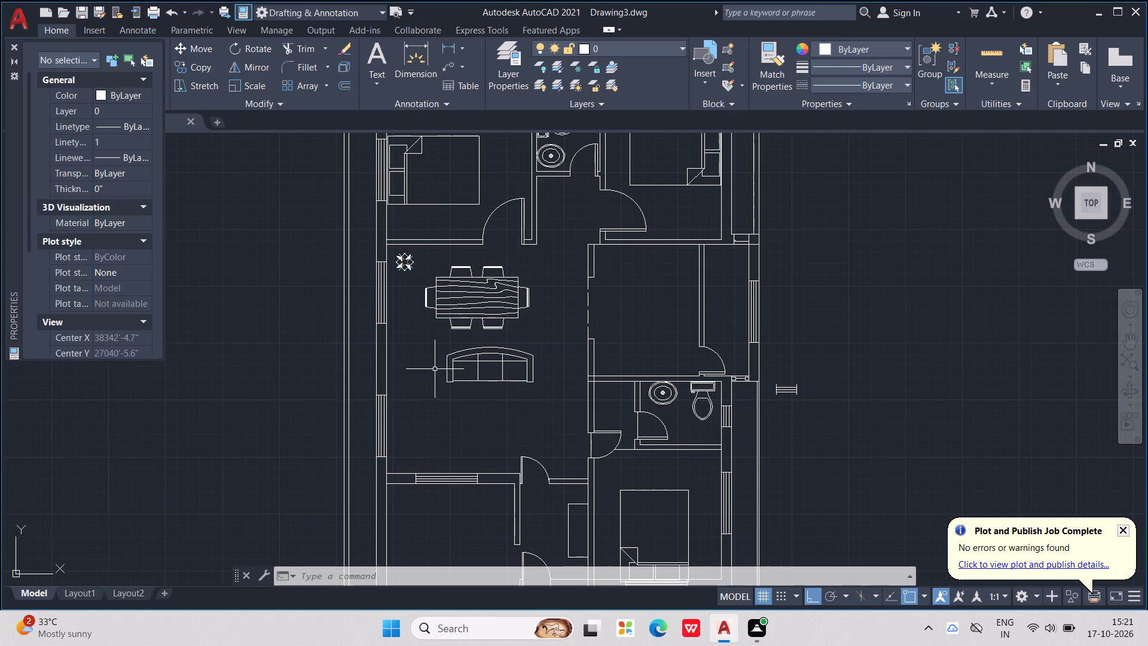
Copy the scaled sofa to the empty space outside the plan's left boundary.
left_click(454, 358)
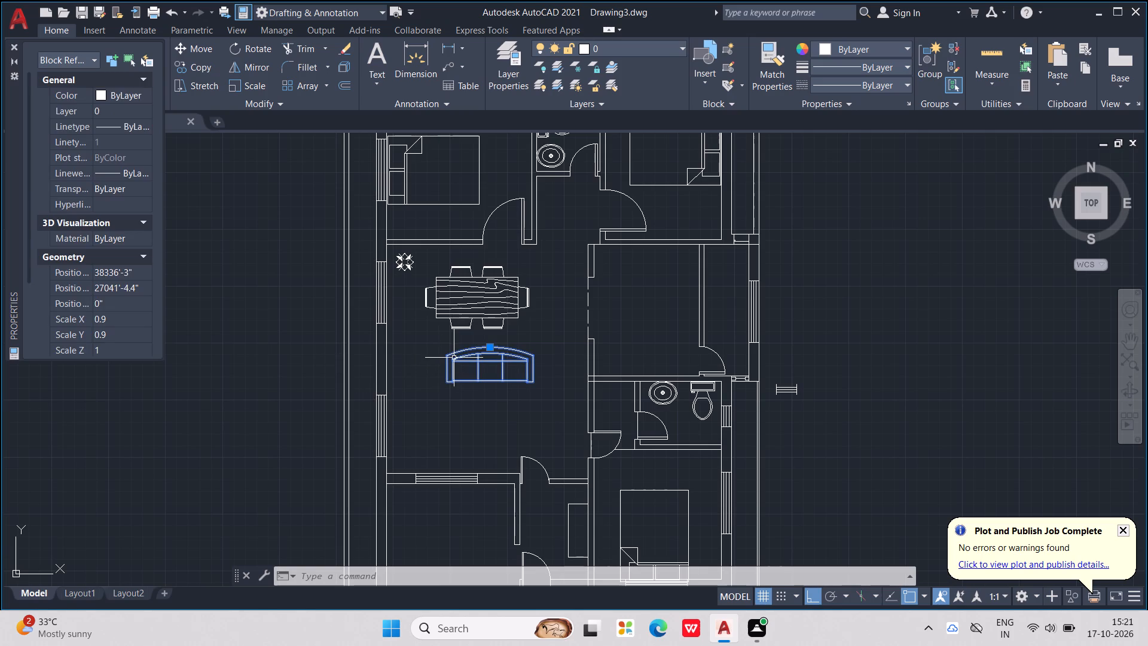
key("ctrl+c")
key("ctrl+v")
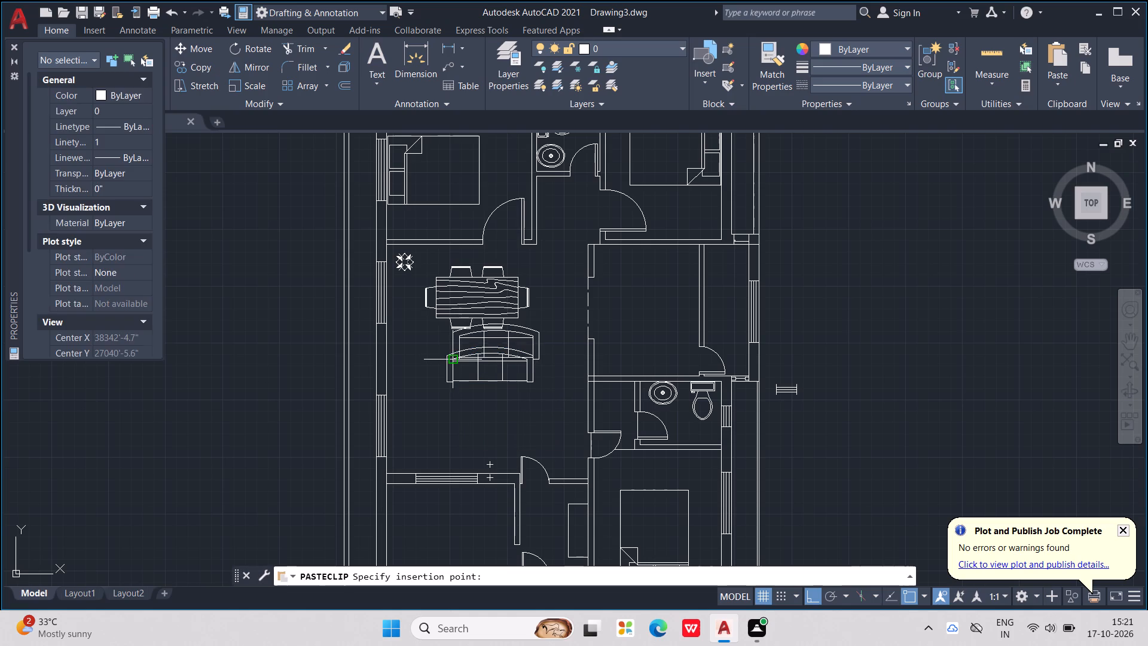
left_click(181, 446)
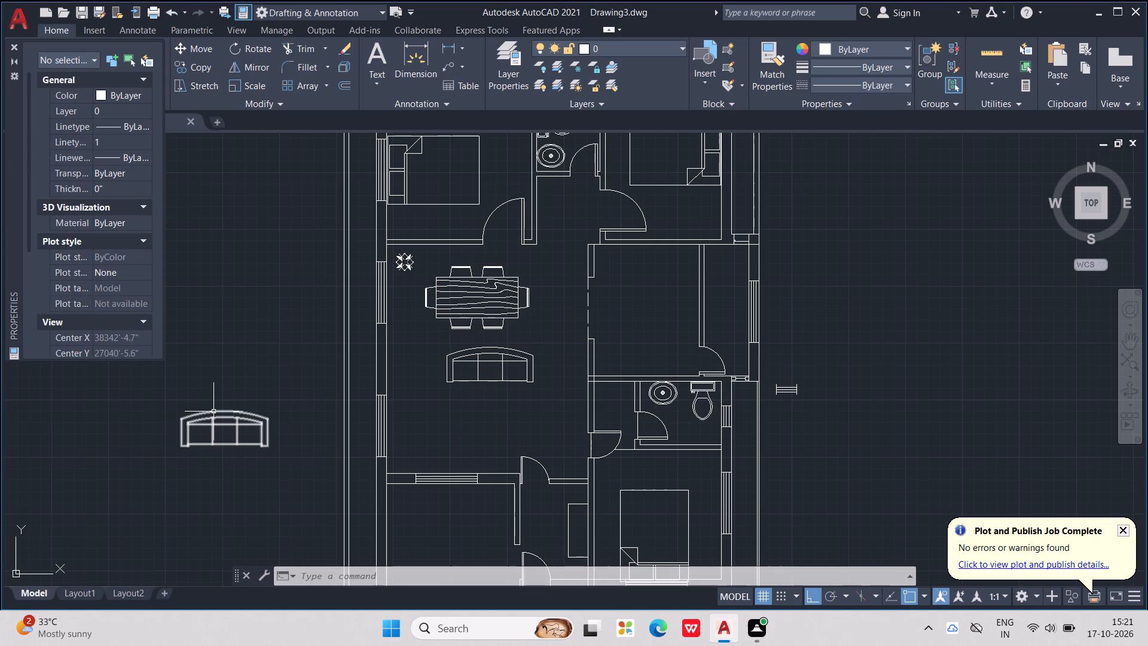
Rotate the sofa copy outside the plan a quarter turn counterclockwise so its back faces left.
left_click(213, 412)
key("r")
key("o")
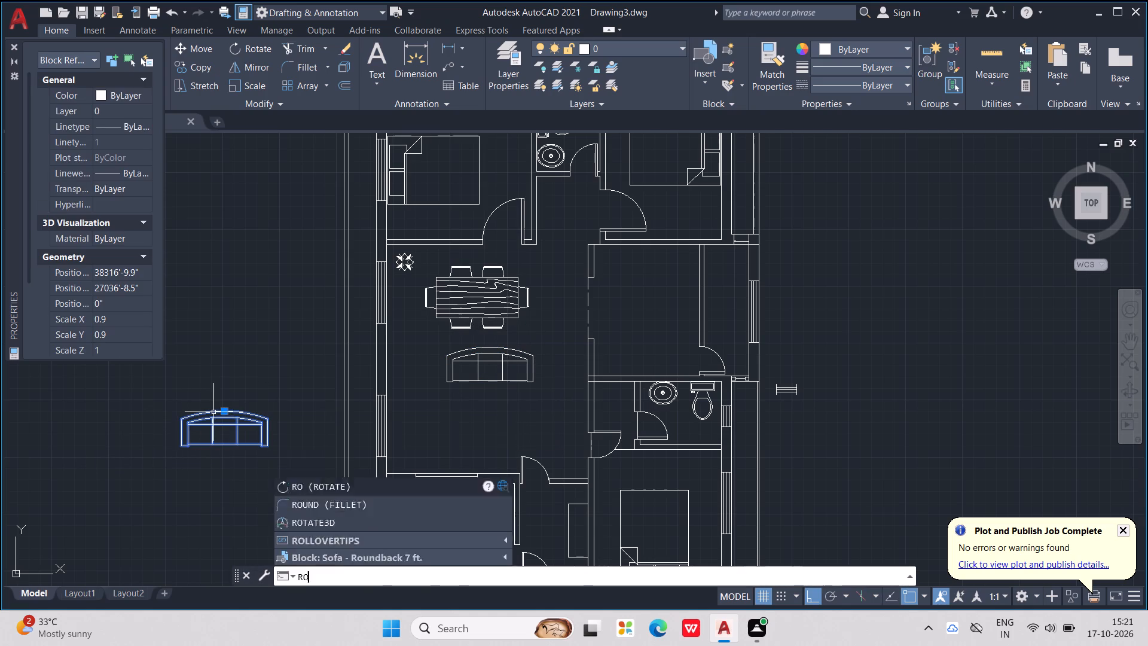
key("Return")
left_click_drag(220, 419, 220, 351)
left_click(213, 303)
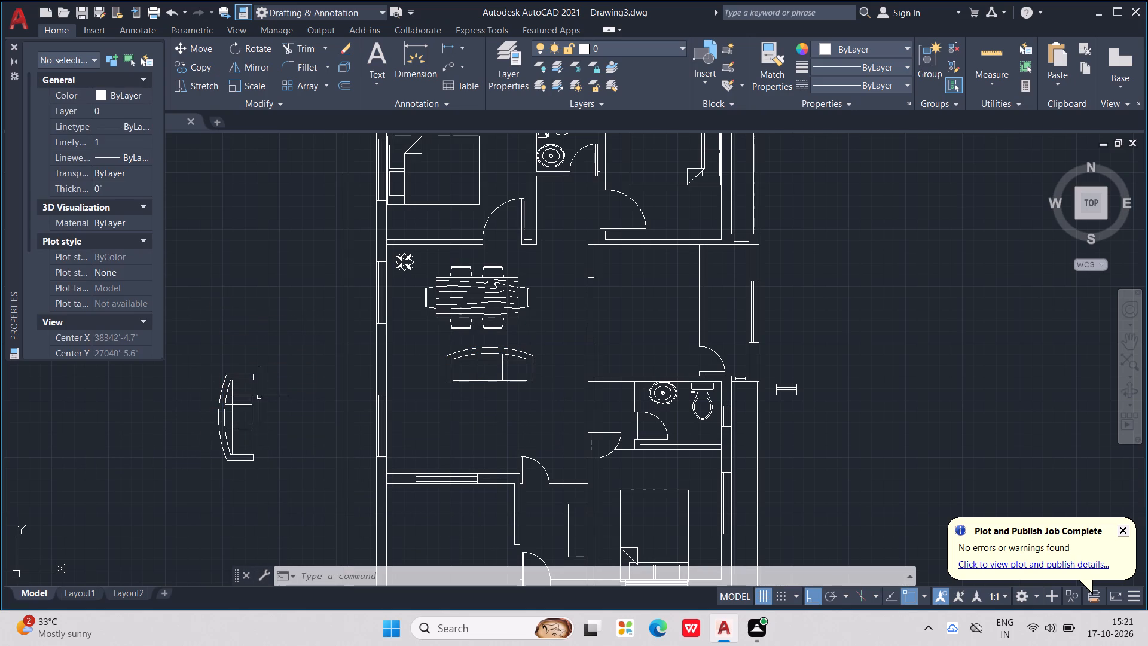
Move the rotated sofa from outside the plan into the living area, against the left wall beside the lower window.
left_click(229, 403)
left_click(229, 425)
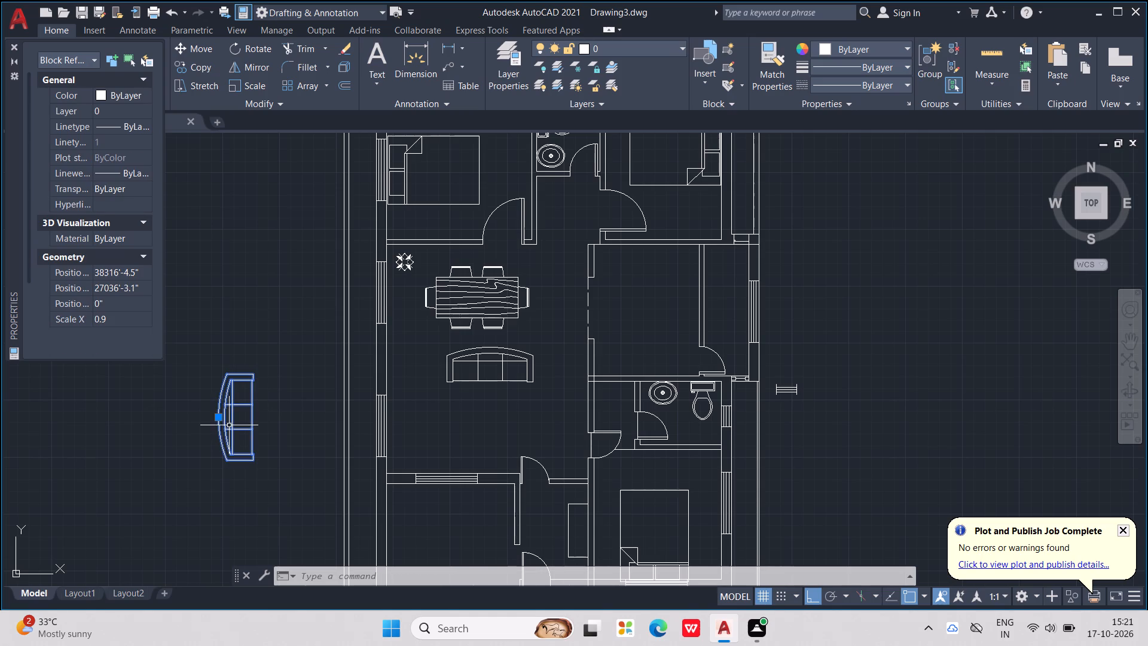
left_click_drag(227, 429, 401, 435)
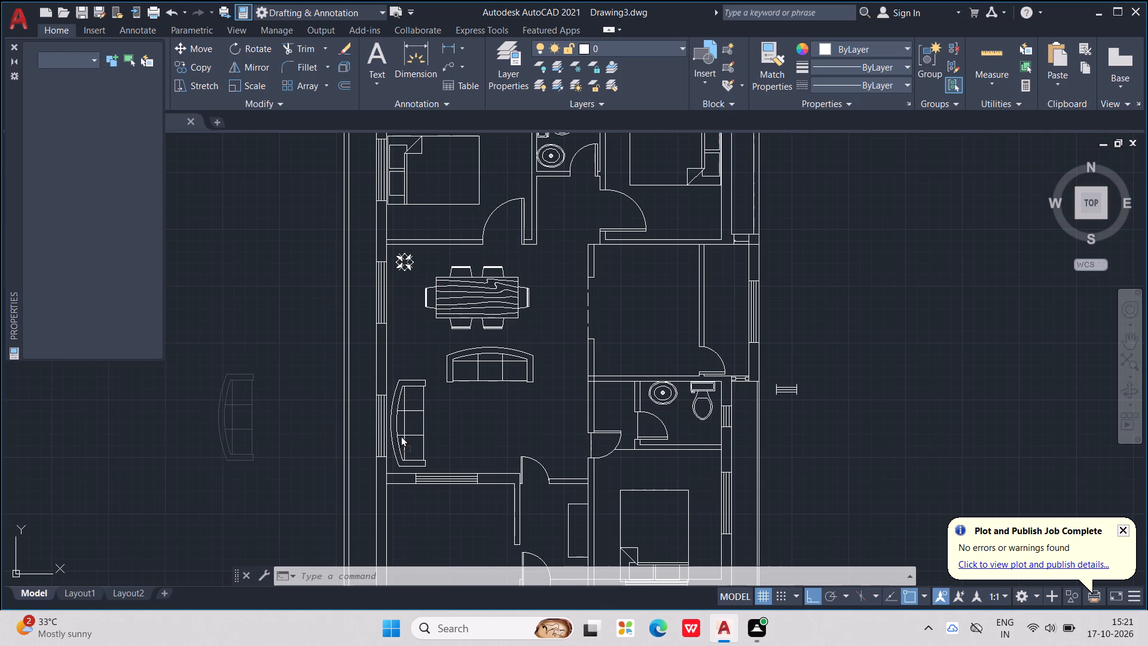
left_click_drag(401, 435, 425, 441)
left_click_drag(425, 441, 414, 435)
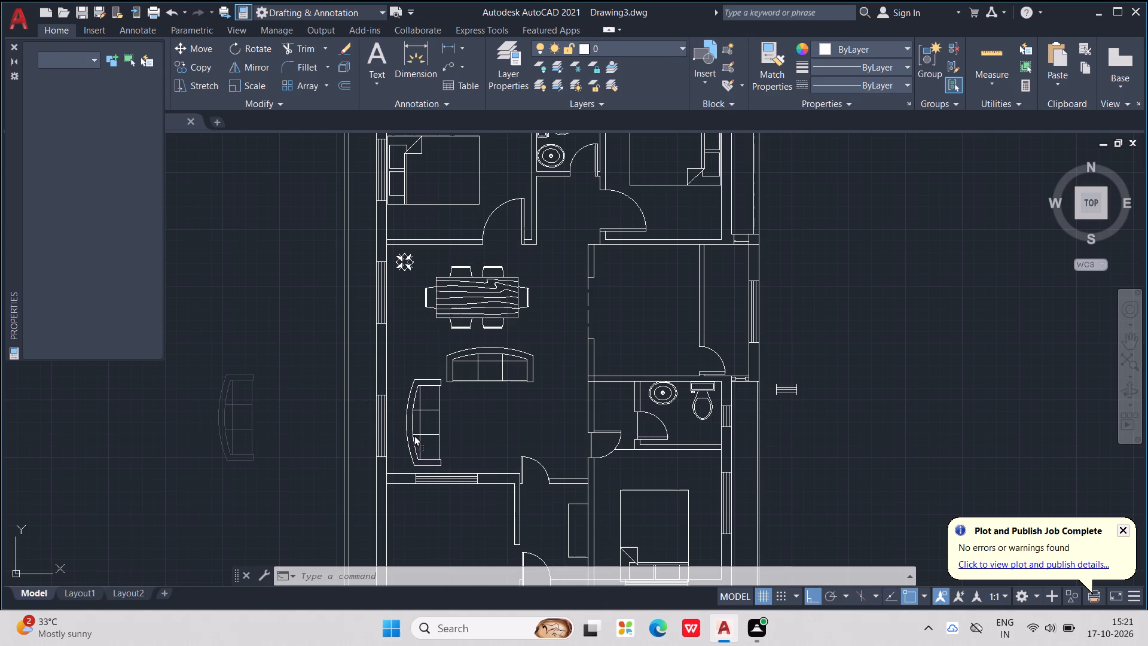
left_click_drag(414, 435, 409, 437)
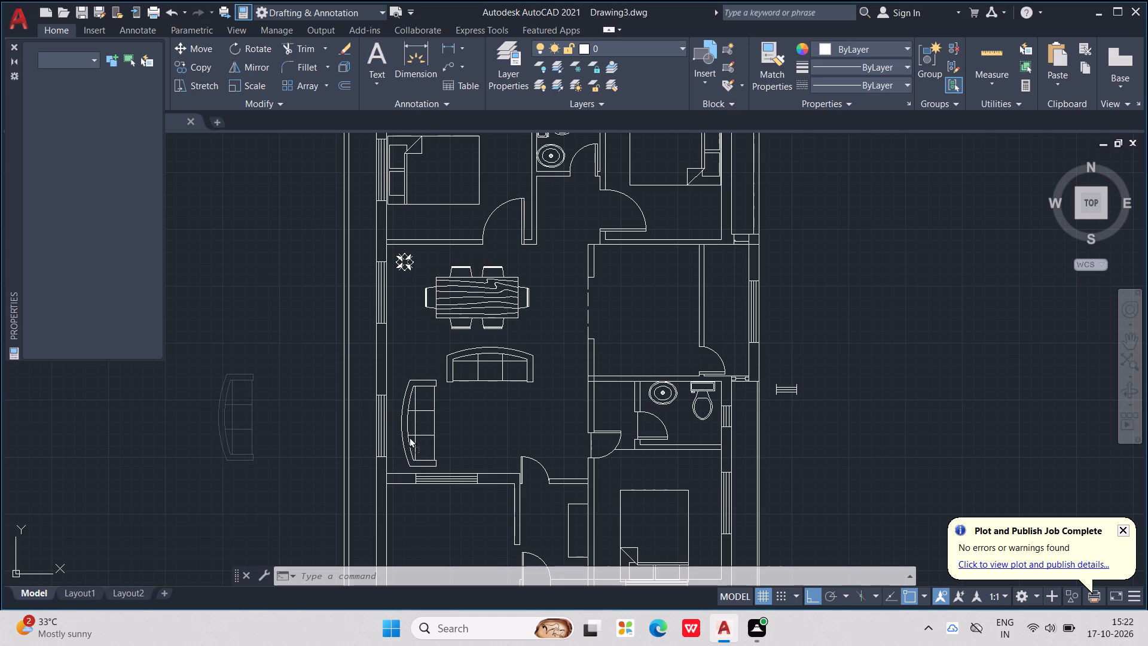
left_click_drag(409, 437, 401, 437)
left_click_drag(401, 437, 393, 437)
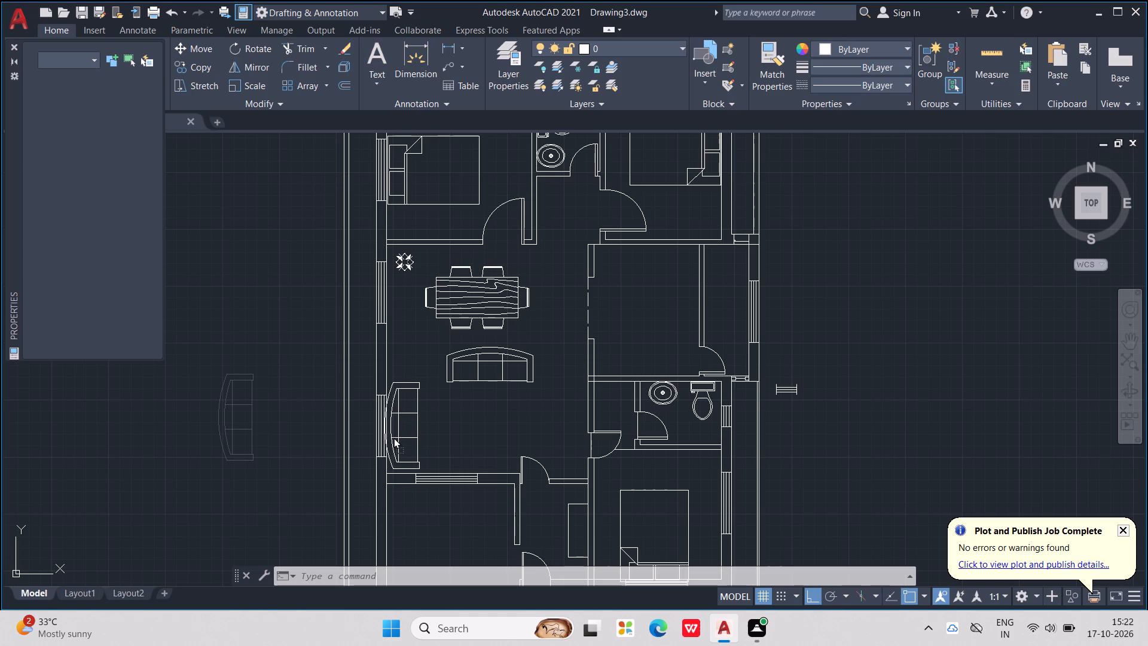
left_click_drag(393, 437, 397, 434)
Move the sofa below the dining set leftward so its left end meets the top corner of the rotated sofa.
scroll(432, 379, "up", 1)
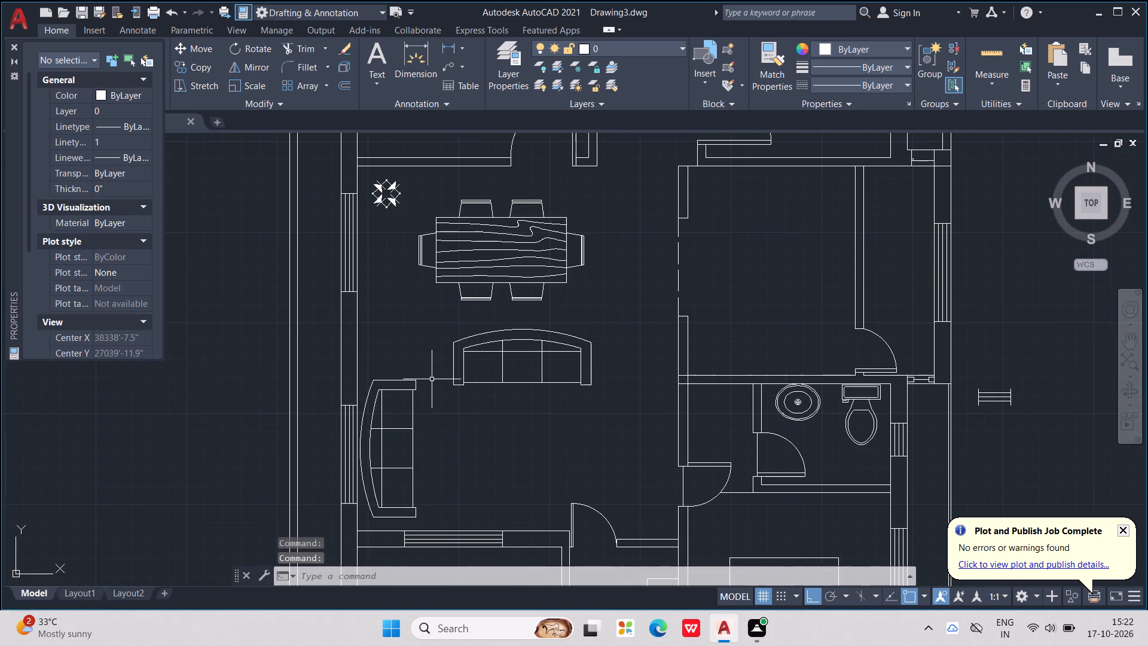
middle_click_drag(429, 392, 312, 444)
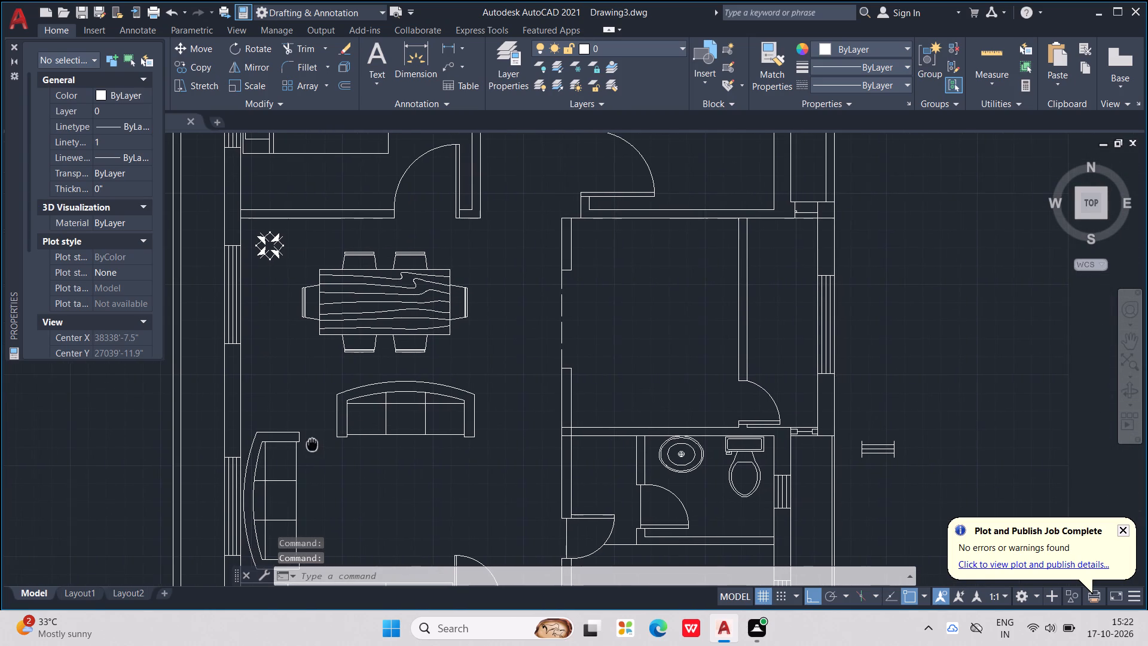
middle_click_drag(312, 444, 311, 444)
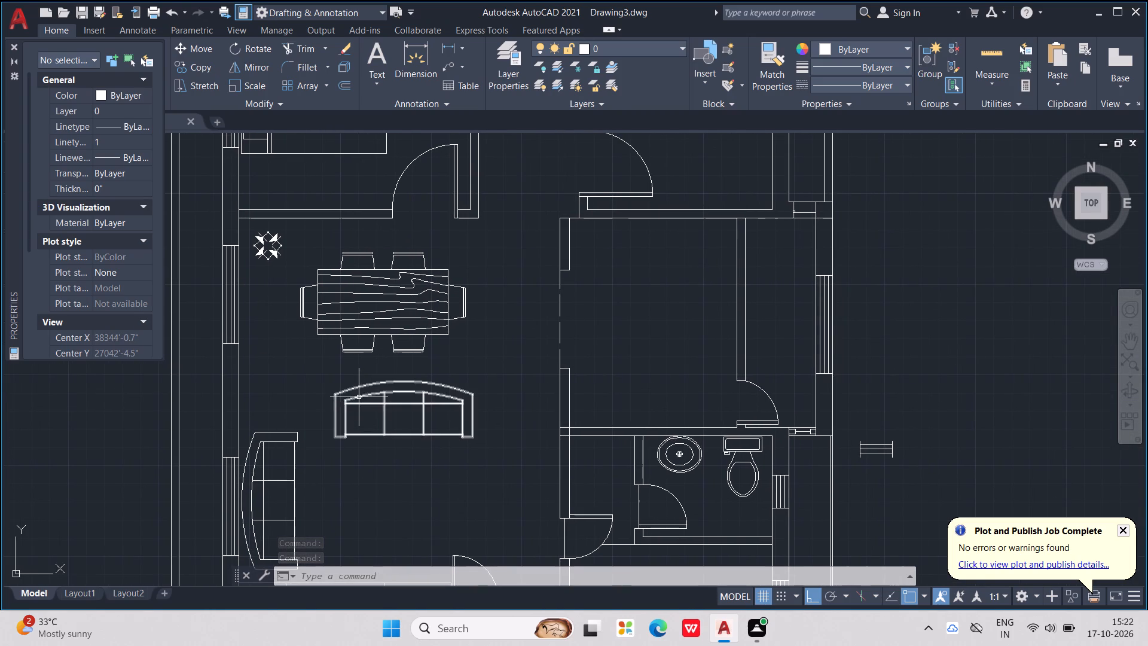
left_click(359, 397)
left_click_drag(359, 413, 280, 394)
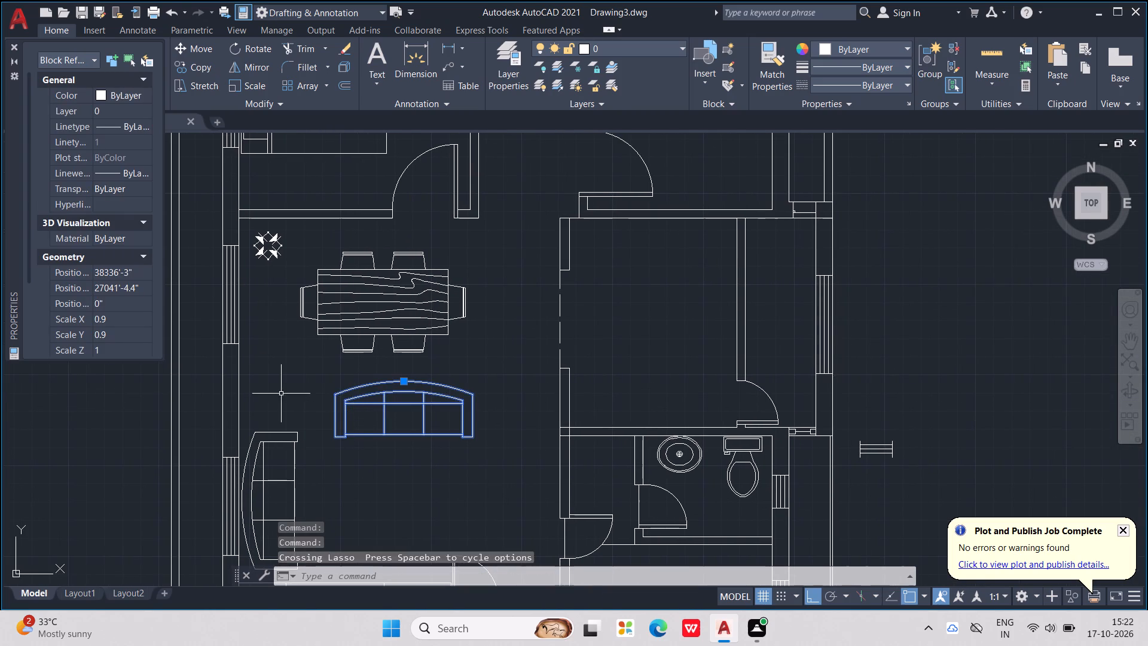
left_click_drag(348, 404, 336, 400)
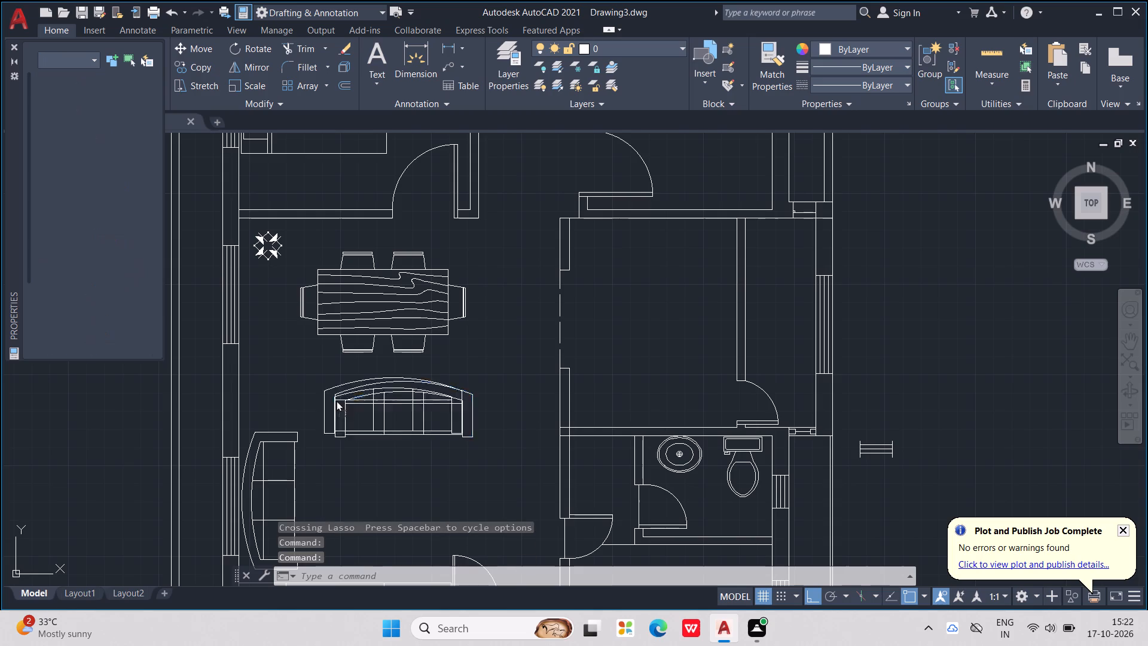
left_click_drag(336, 400, 310, 398)
key("Escape")
key("Escape")
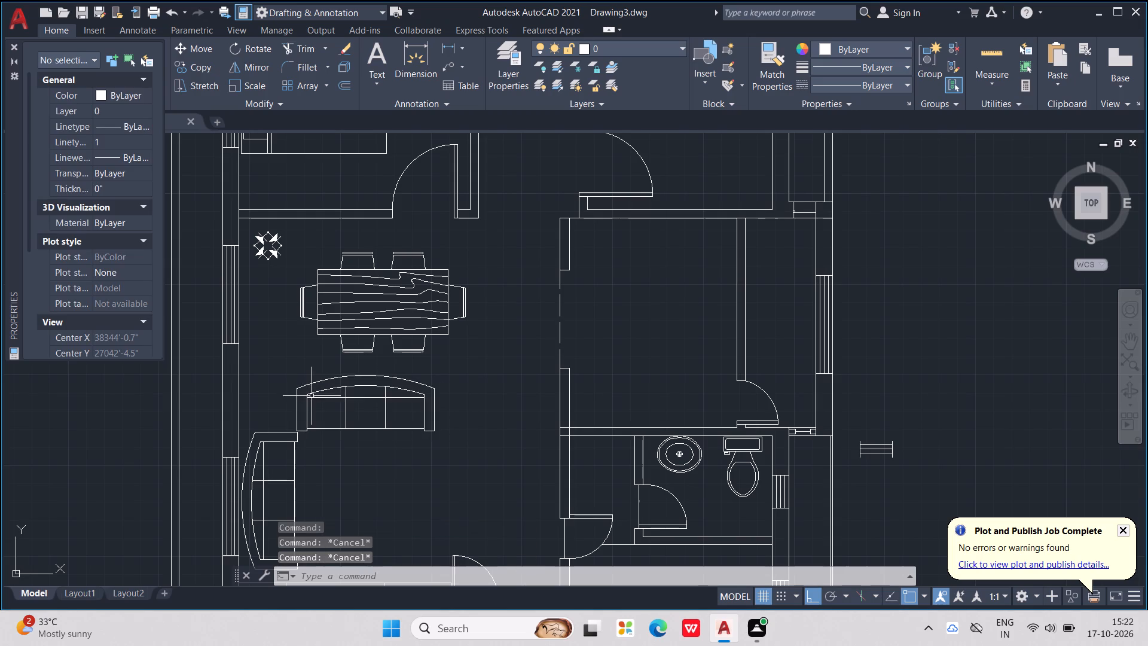
Insert the Desk - 30 x 60 in. block from DesignCenter at X, Y and Z scale 0.5 in the space enclosed by the two sofas.
key("ctrl+2")
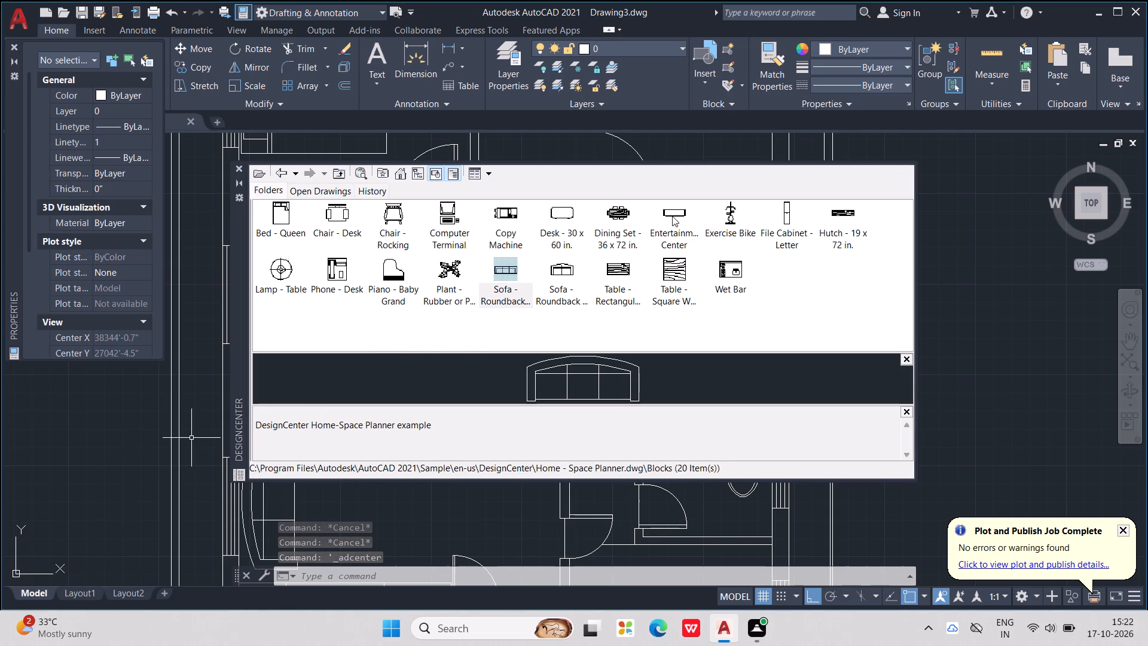
triple_click(554, 211)
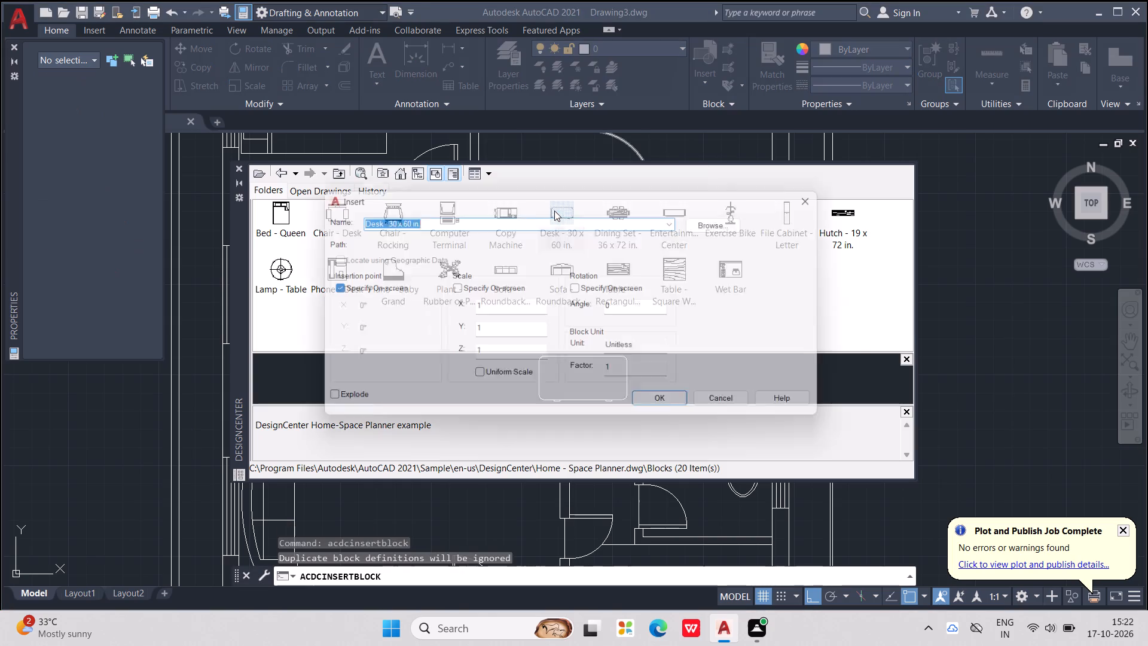
left_click(526, 315)
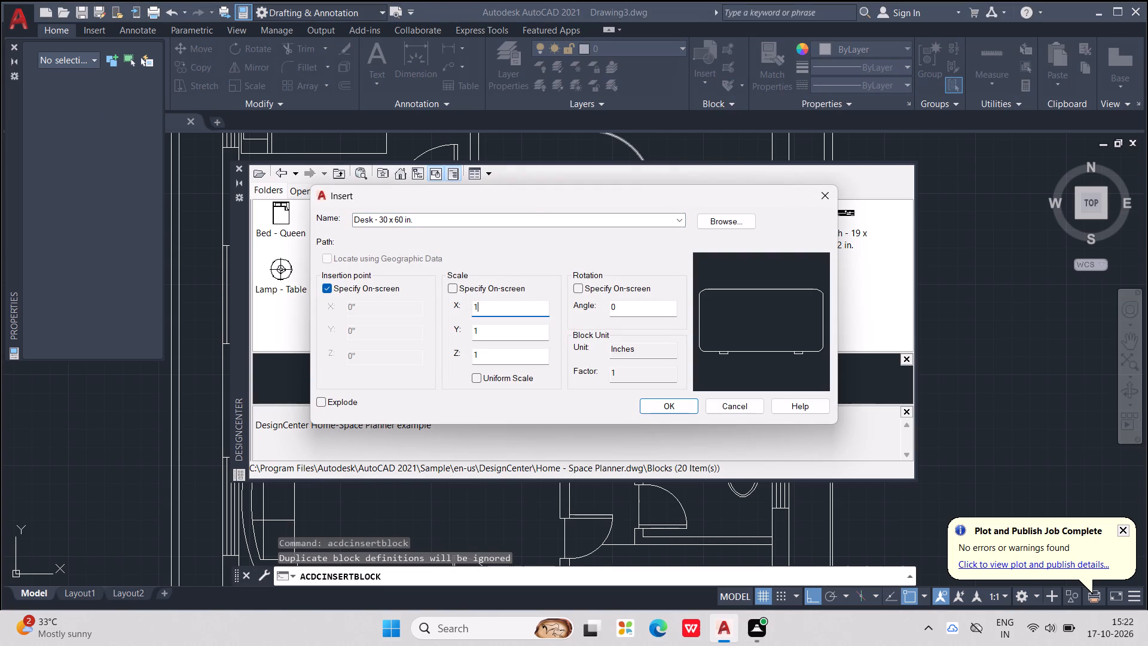
type("0.")
key("BackSpace")
key("BackSpace")
key("BackSpace")
key("BackSpace")
type("0.5")
left_click(514, 340)
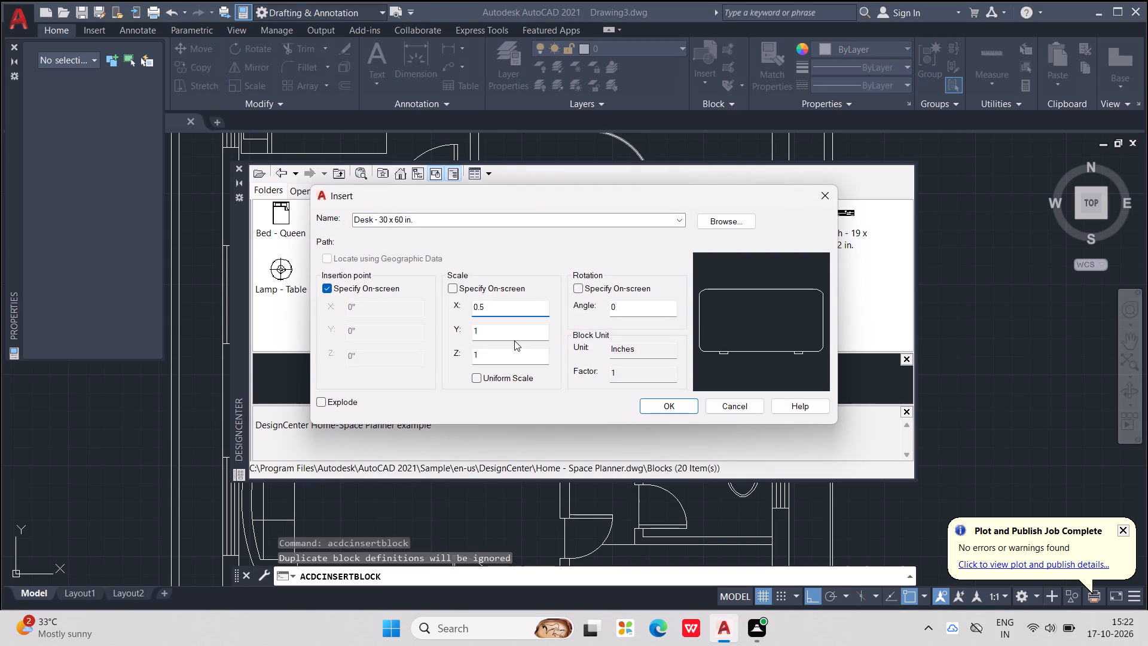
left_click(514, 340)
left_click(510, 335)
key("BackSpace")
type("0.5")
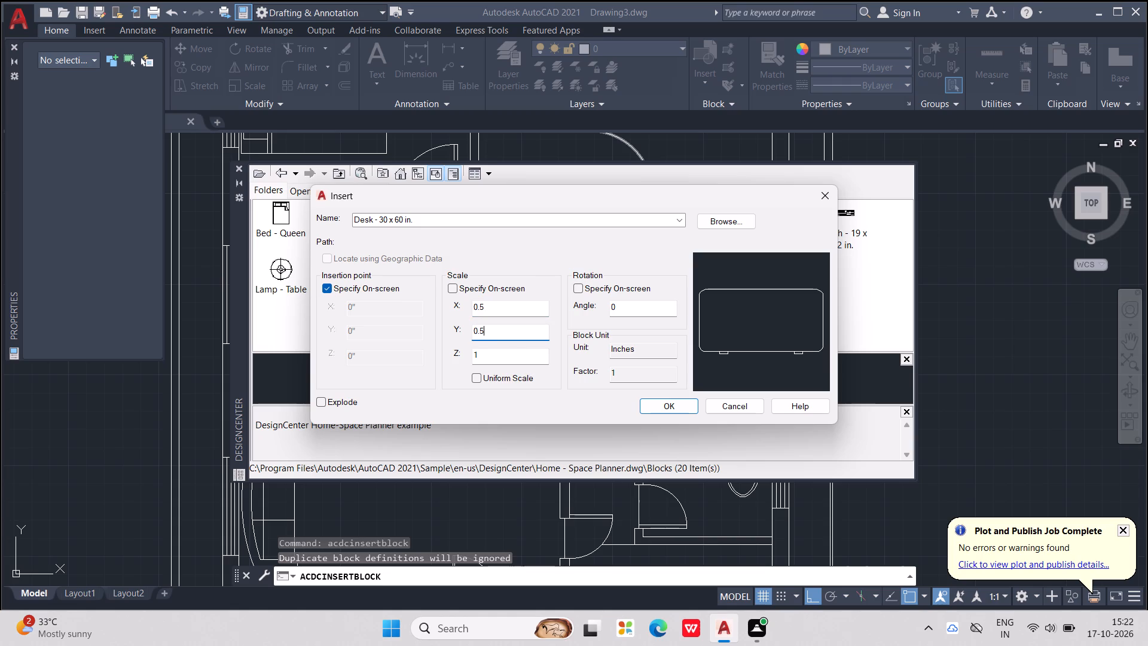
left_click(525, 361)
left_click_drag(525, 361, 448, 364)
type("0.5")
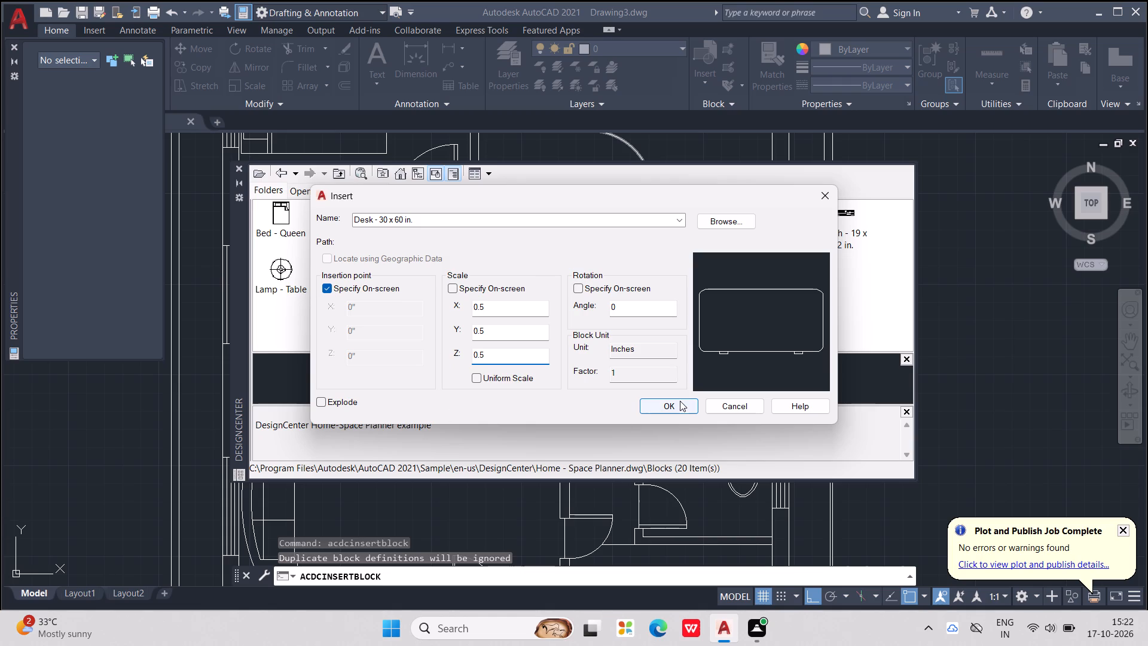
left_click(680, 403)
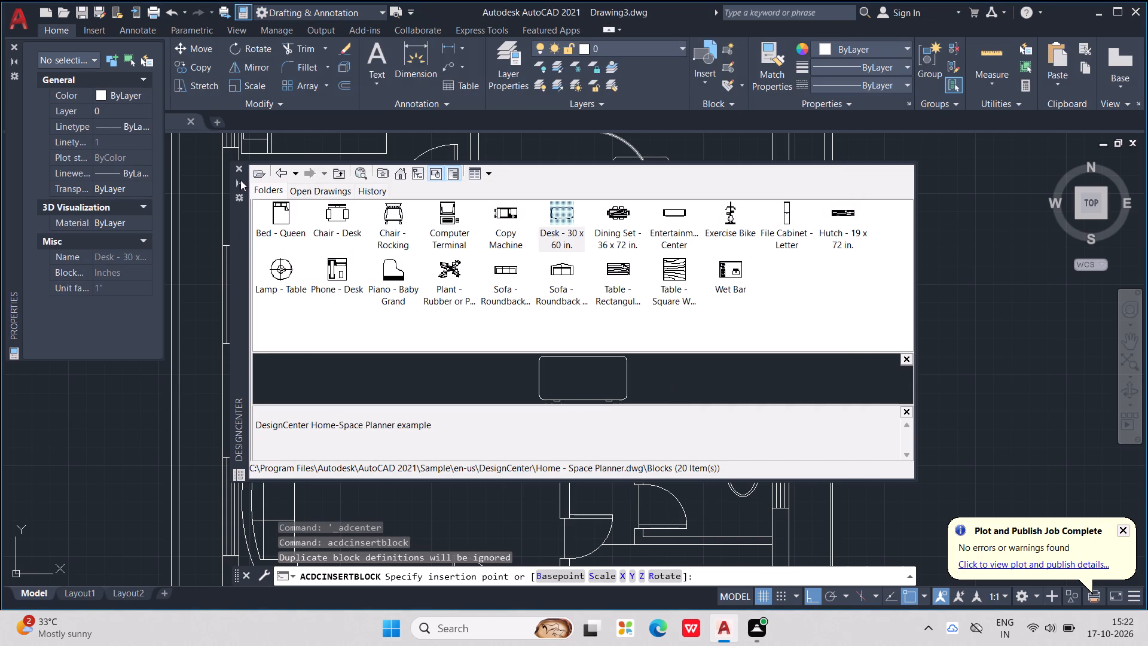
left_click(236, 168)
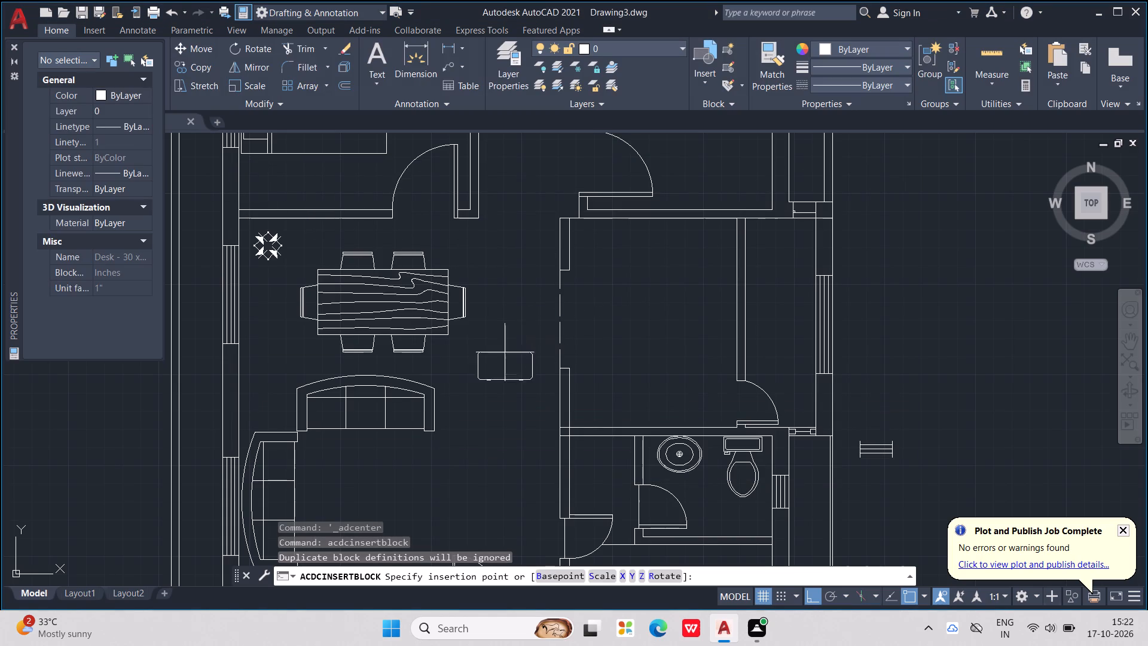
middle_click_drag(435, 429, 427, 374)
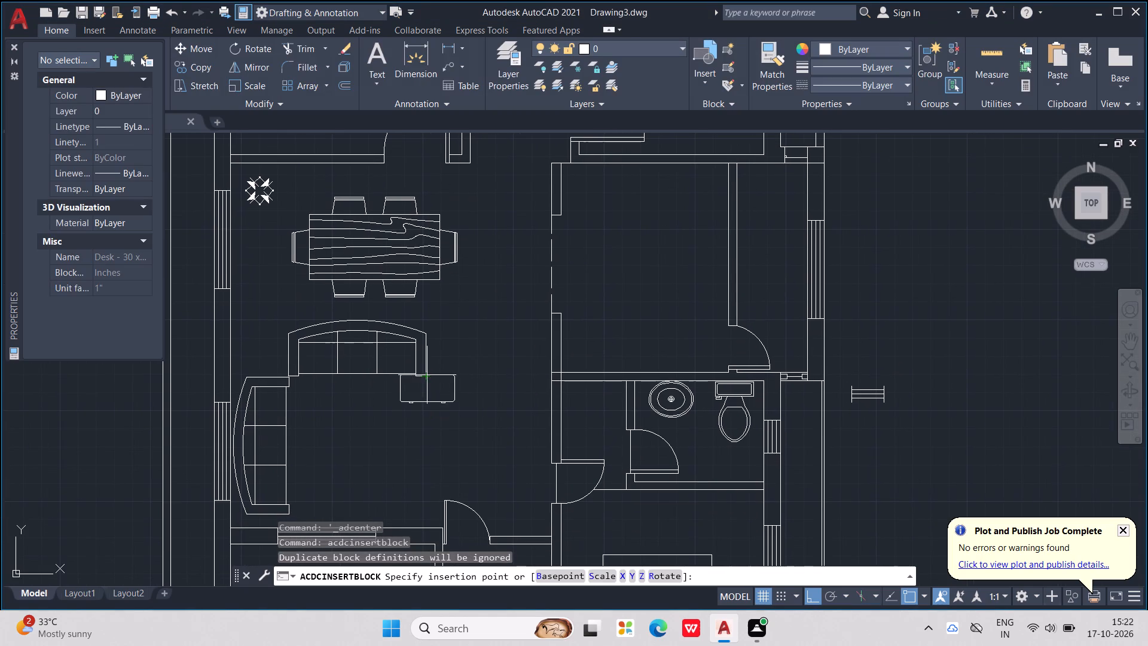
middle_click_drag(370, 426, 370, 376)
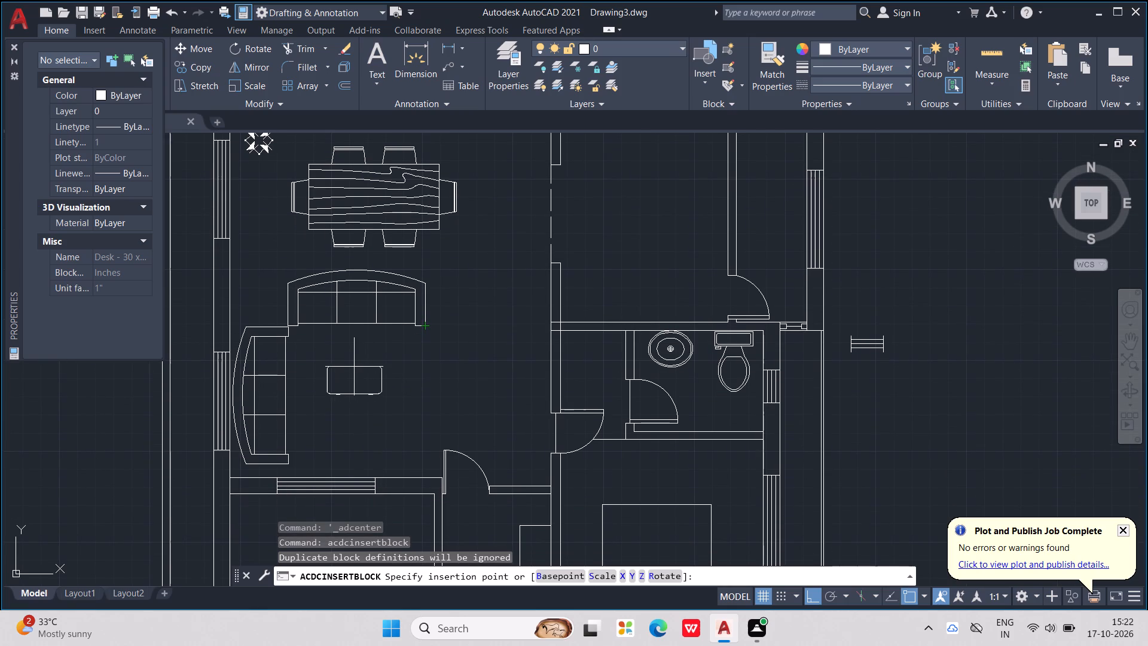
left_click(353, 373)
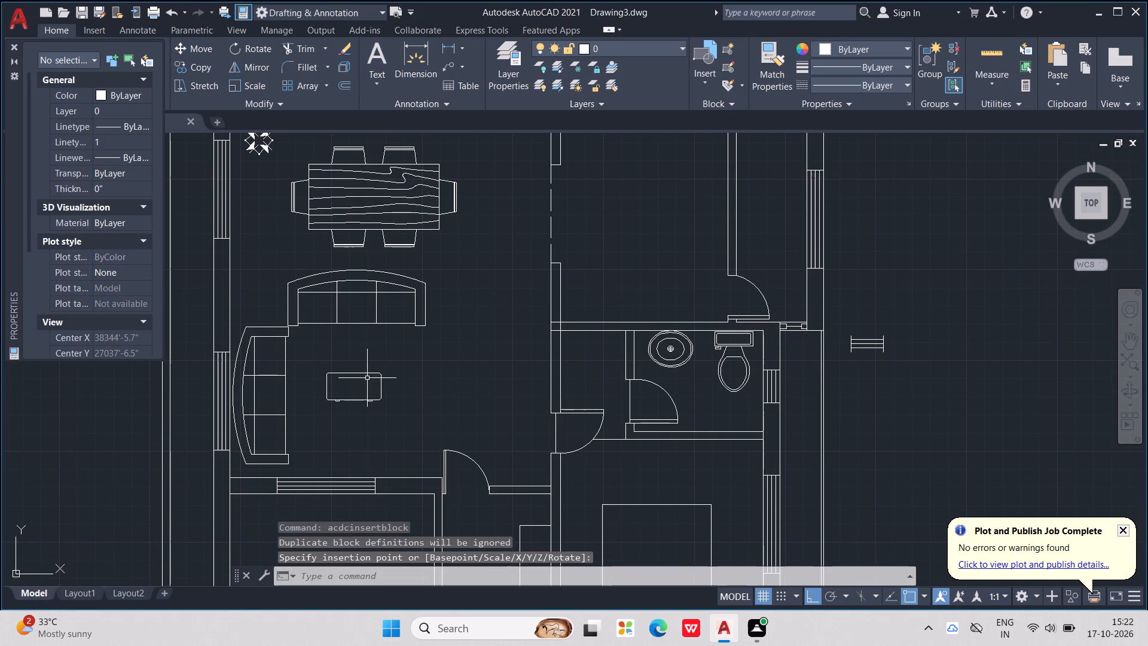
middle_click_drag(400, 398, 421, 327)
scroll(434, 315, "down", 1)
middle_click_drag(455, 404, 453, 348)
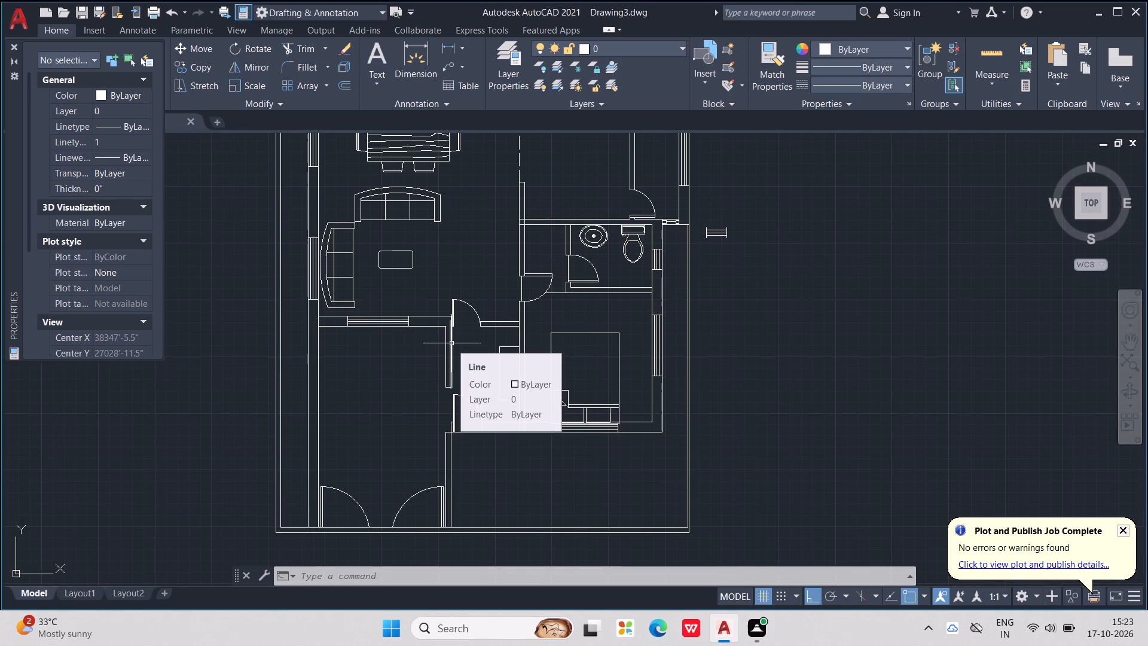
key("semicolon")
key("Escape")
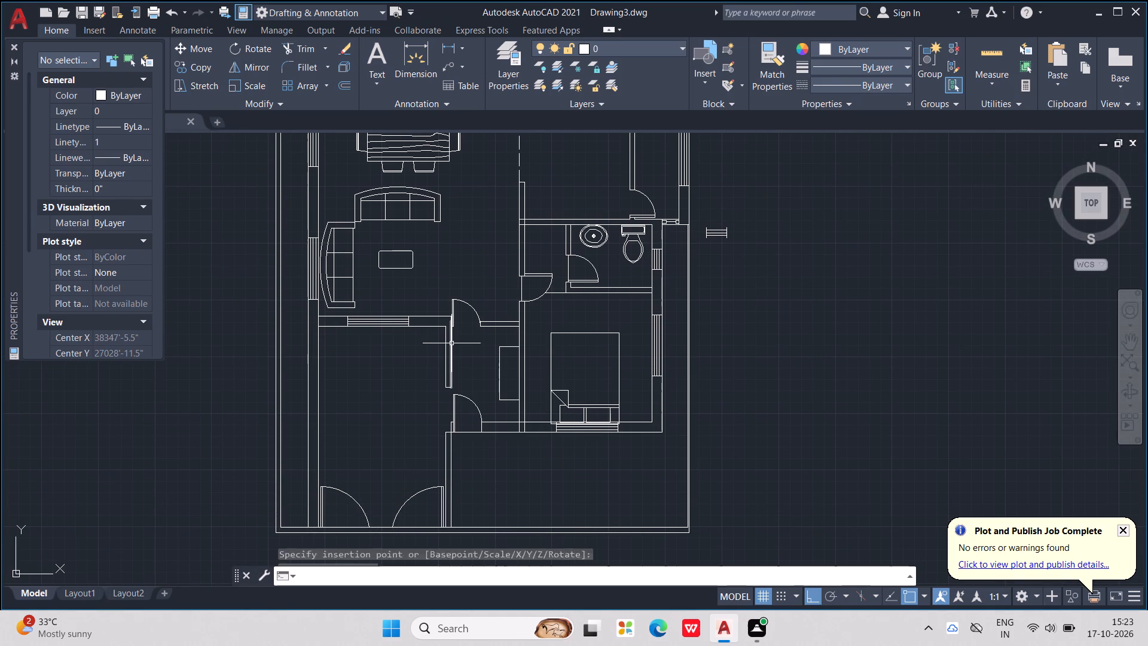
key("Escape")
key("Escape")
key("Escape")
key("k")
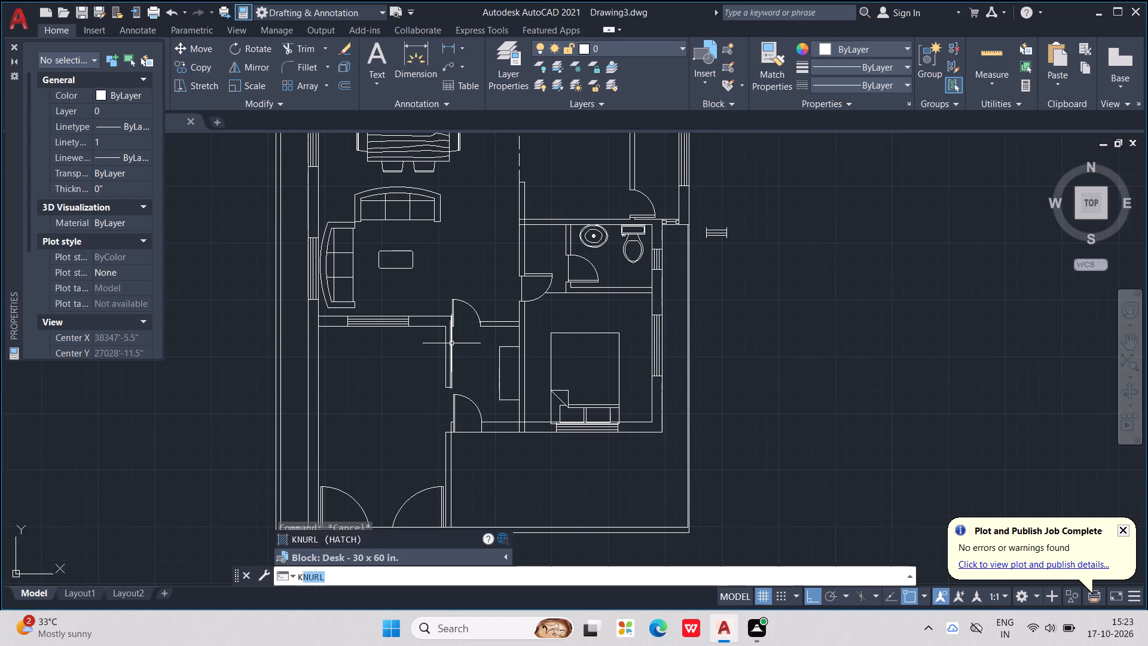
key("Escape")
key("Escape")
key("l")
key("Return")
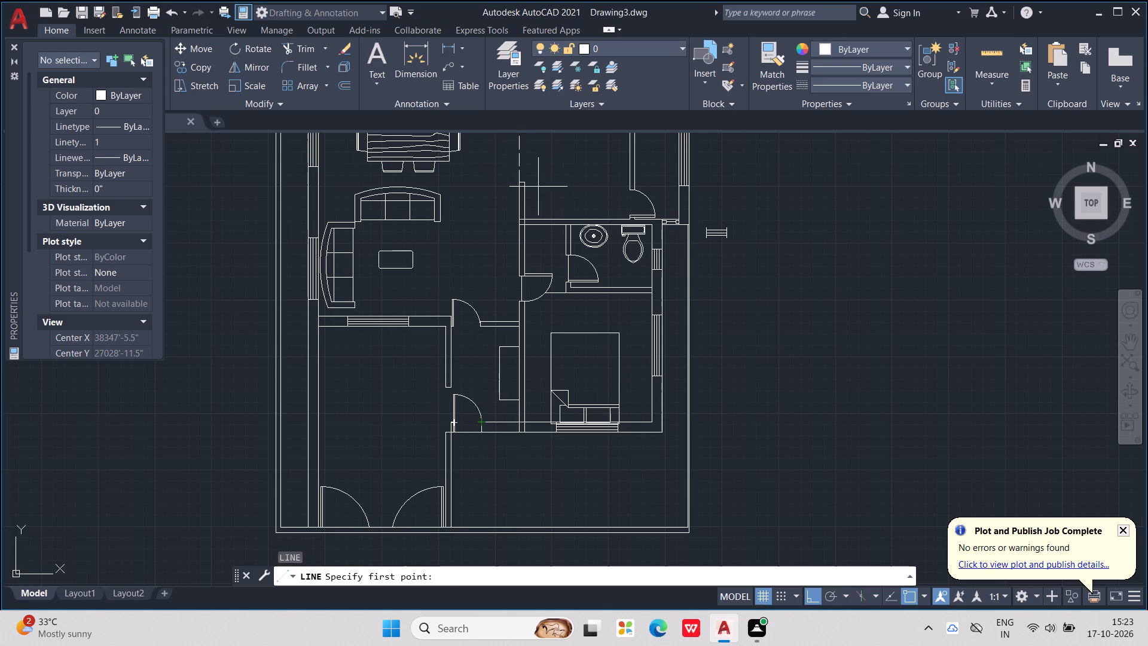
Examine the blocks in the Plant Process.dwg sample drawing in DesignCenter.
key("ctrl+2")
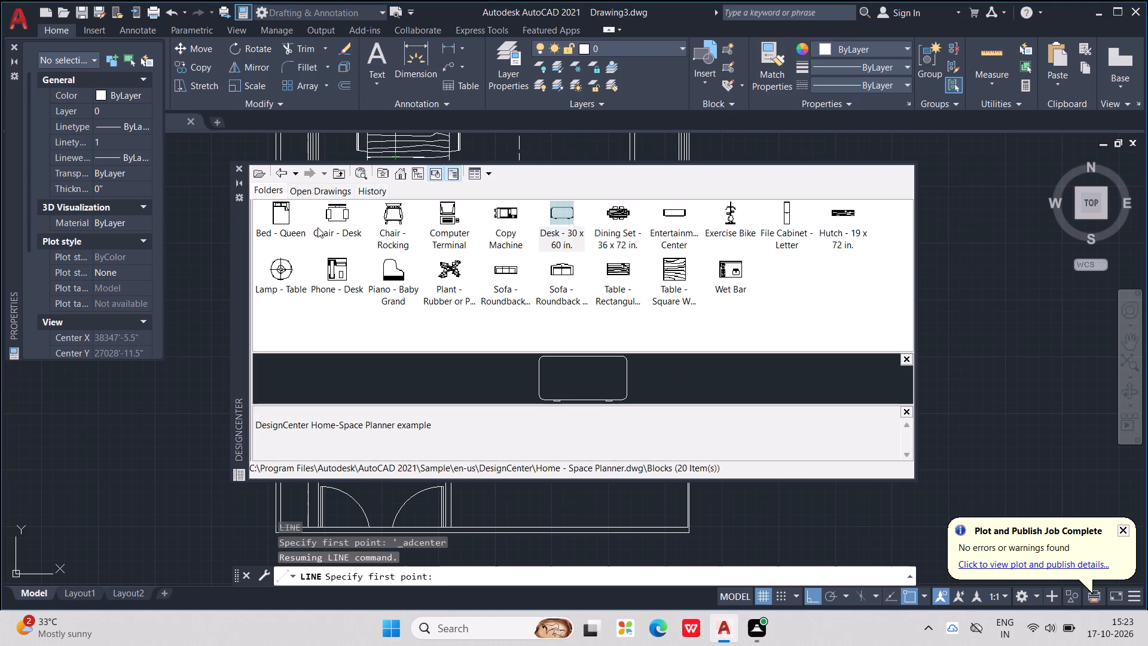
left_click(275, 176)
left_click(280, 175)
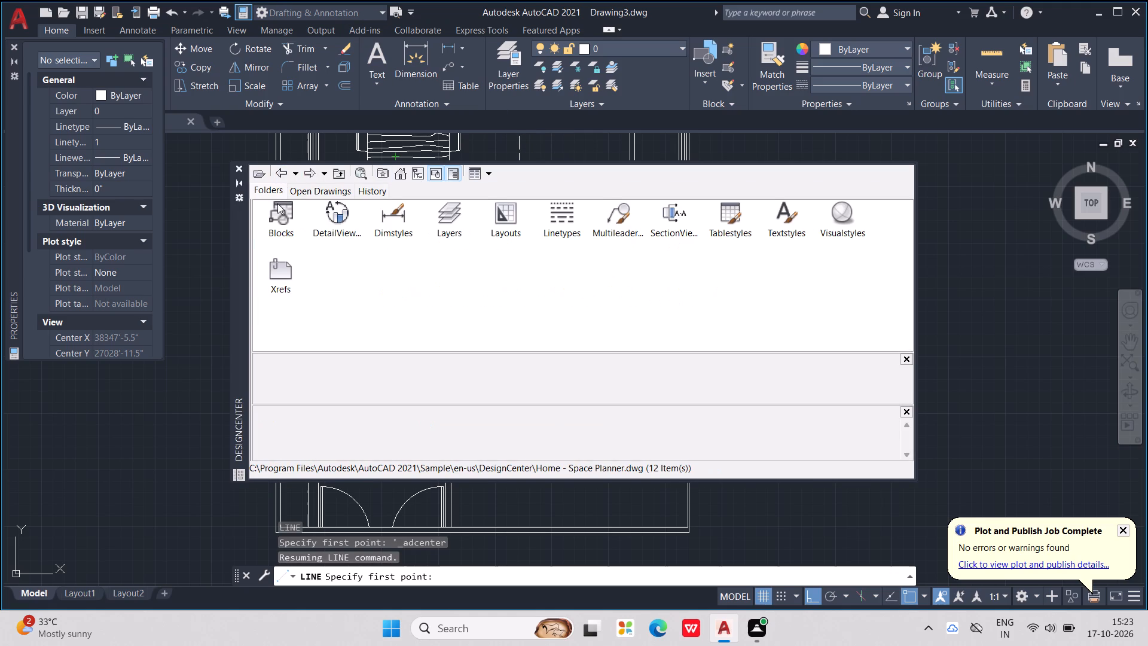
left_click(280, 175)
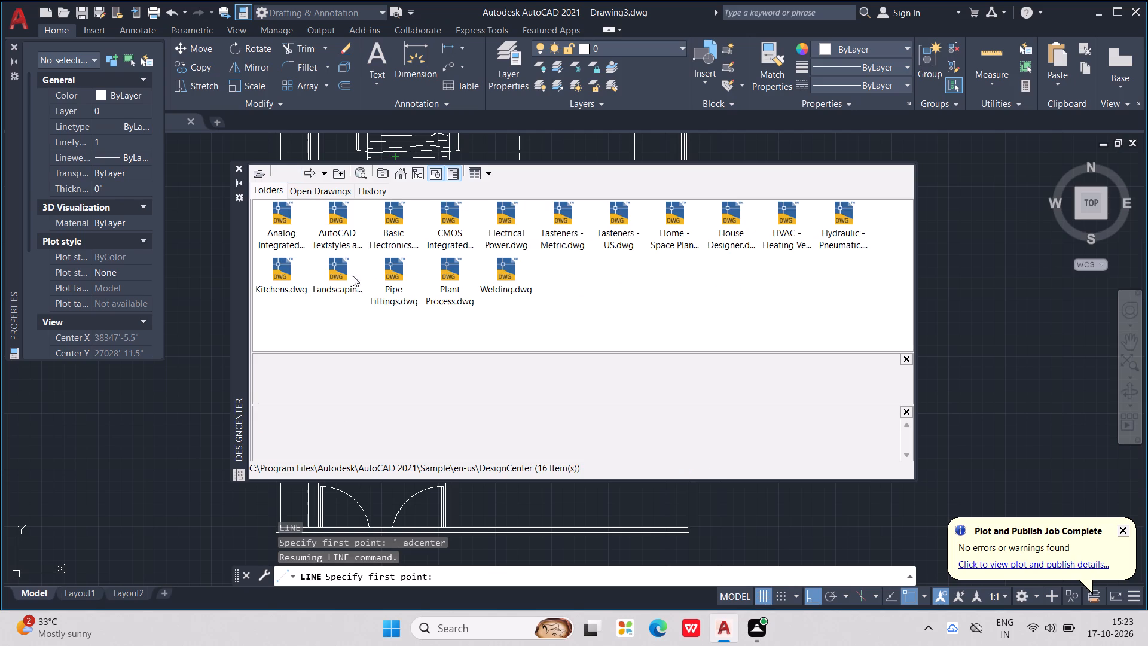
double_click(450, 283)
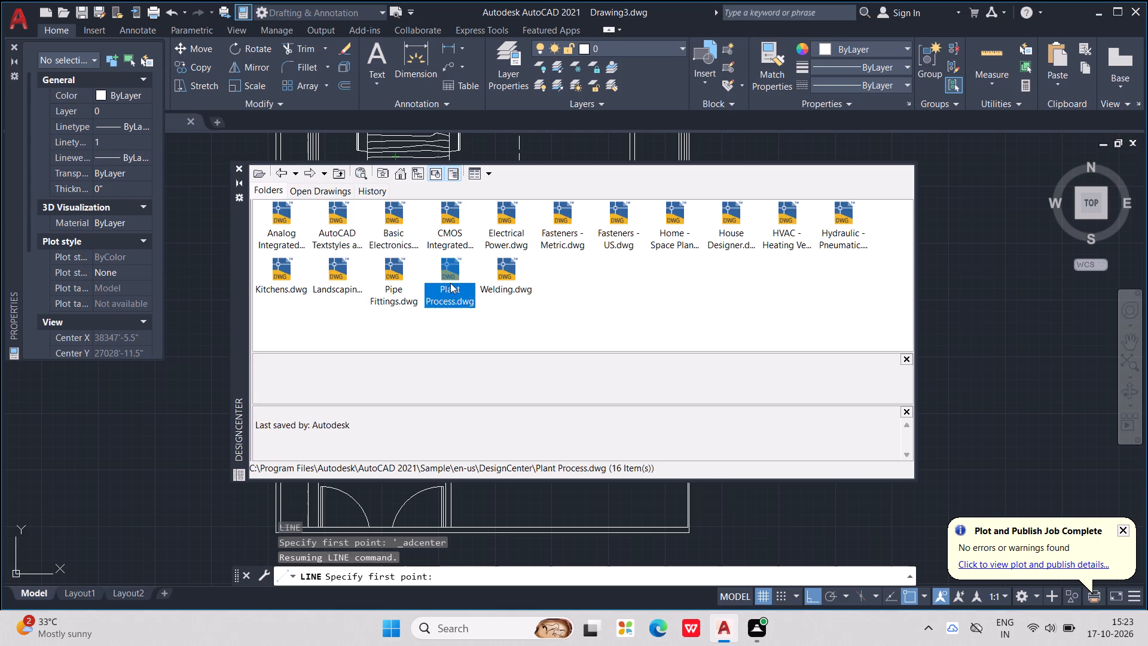
double_click(292, 209)
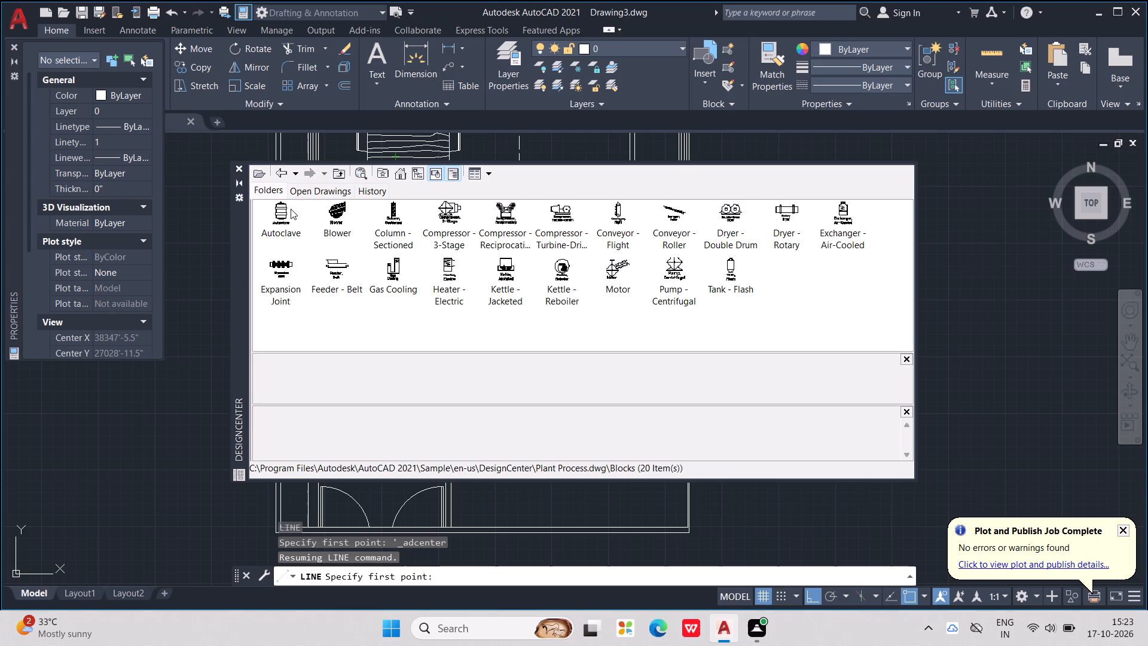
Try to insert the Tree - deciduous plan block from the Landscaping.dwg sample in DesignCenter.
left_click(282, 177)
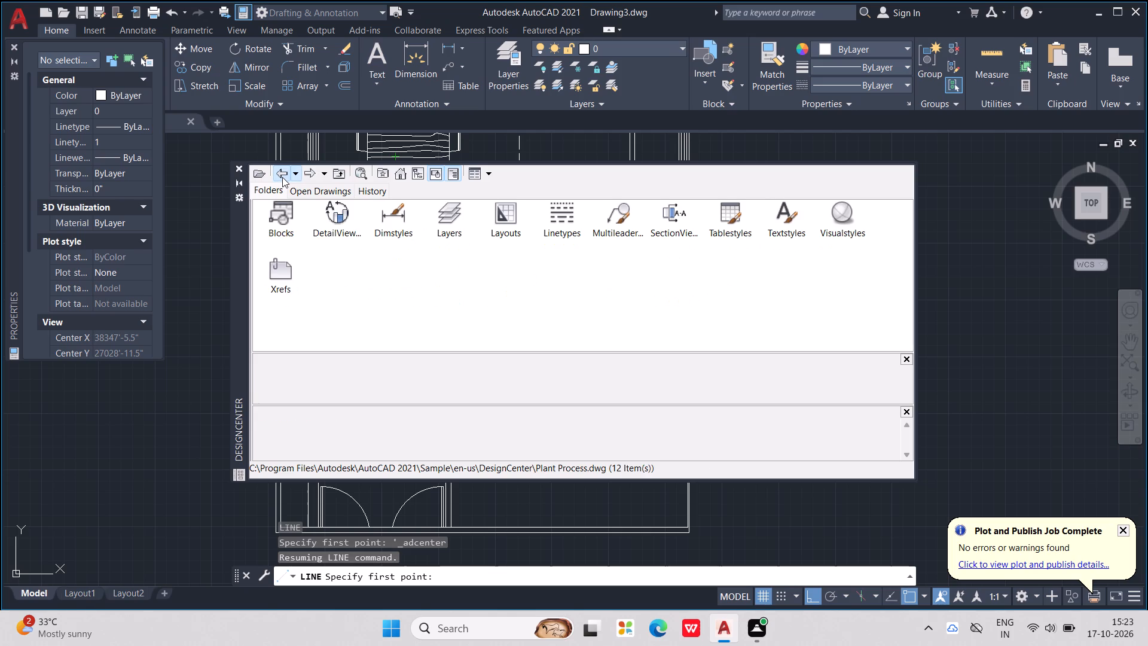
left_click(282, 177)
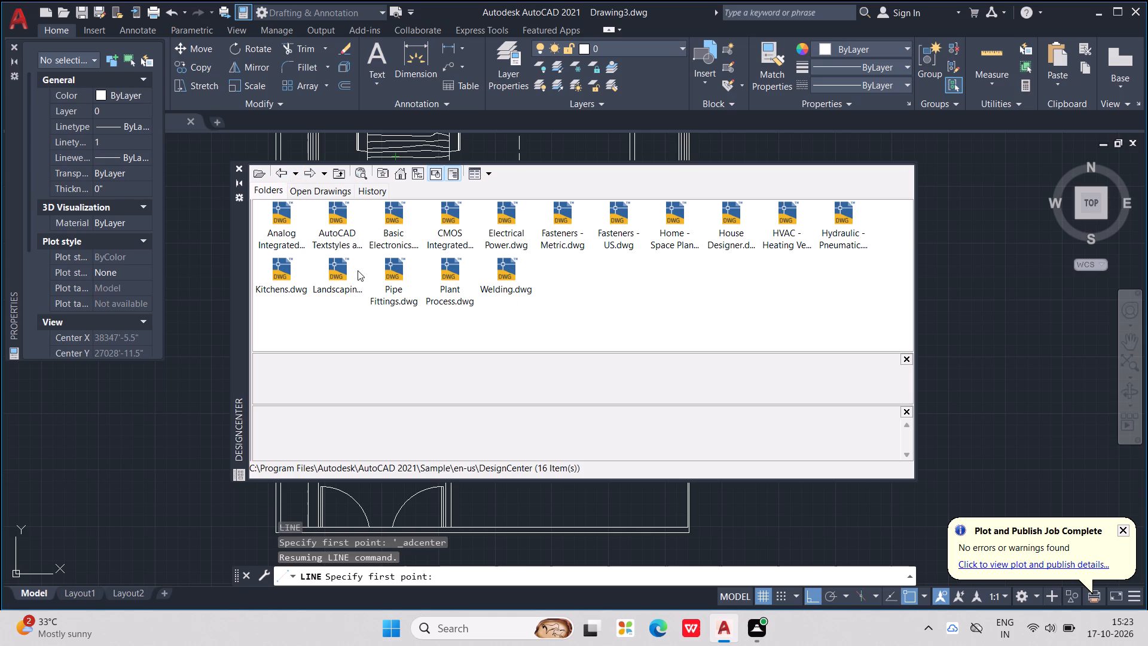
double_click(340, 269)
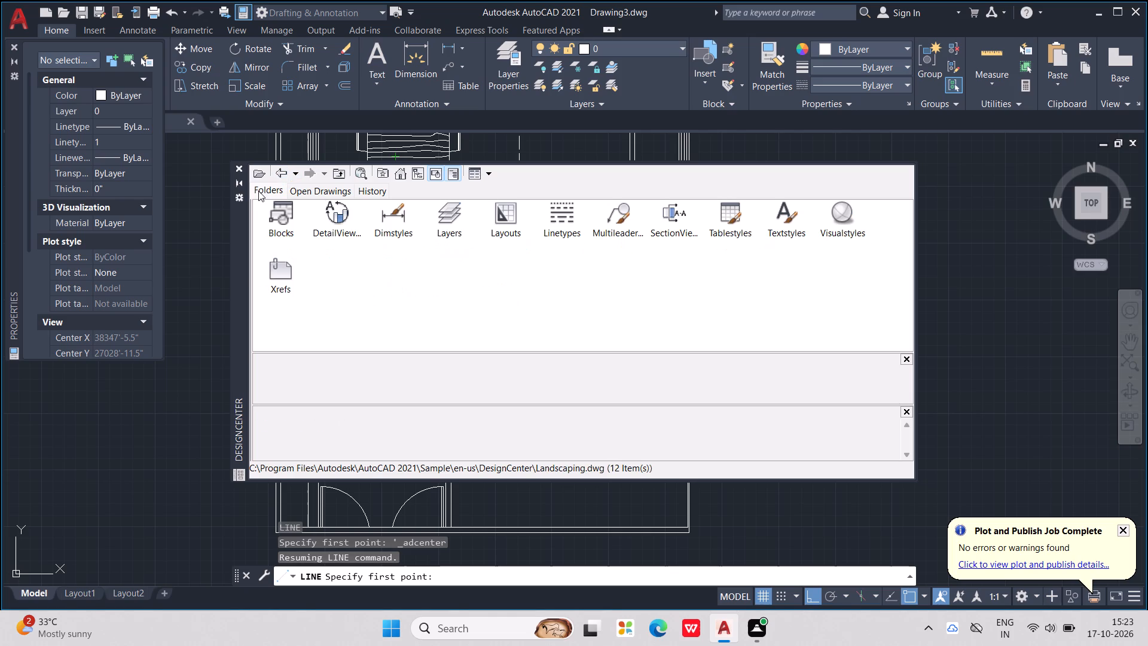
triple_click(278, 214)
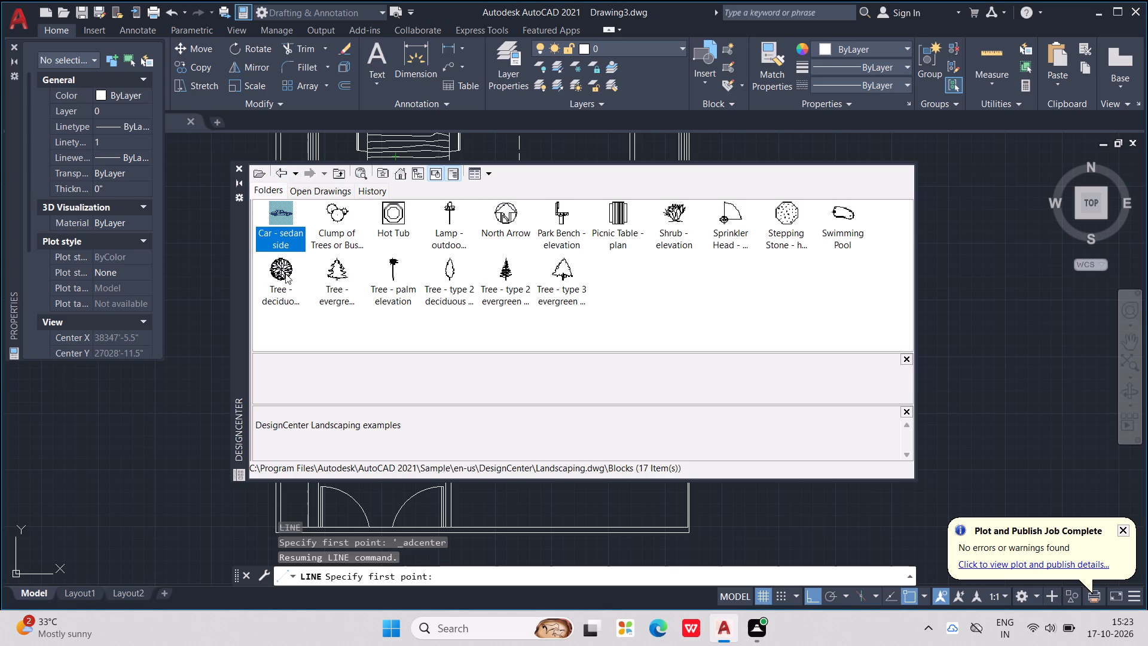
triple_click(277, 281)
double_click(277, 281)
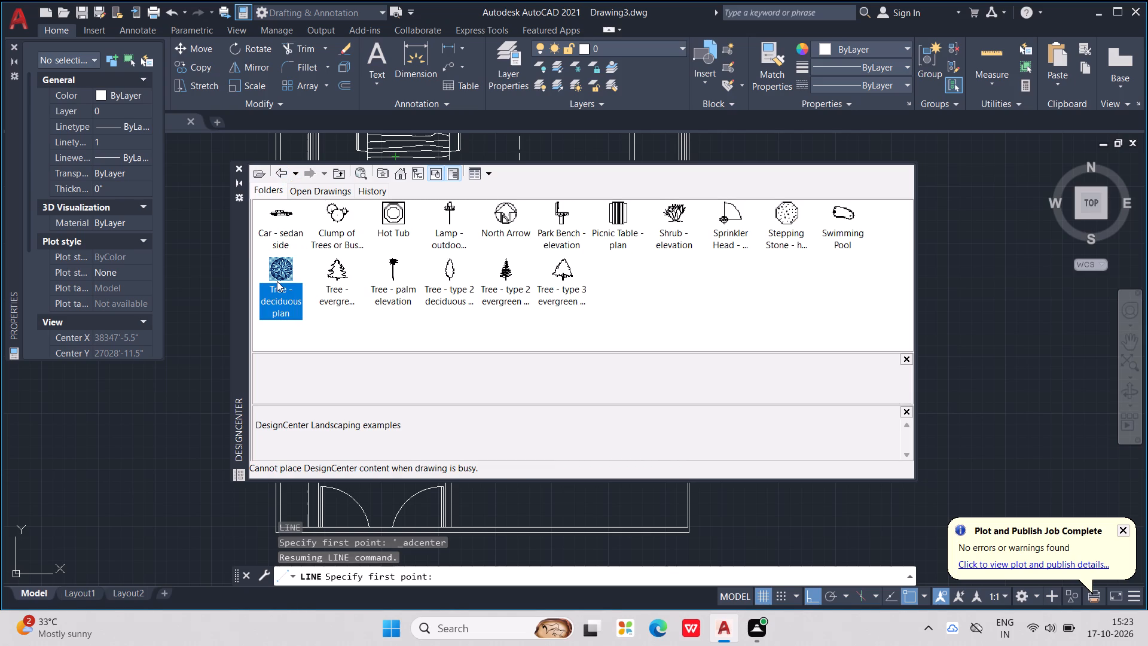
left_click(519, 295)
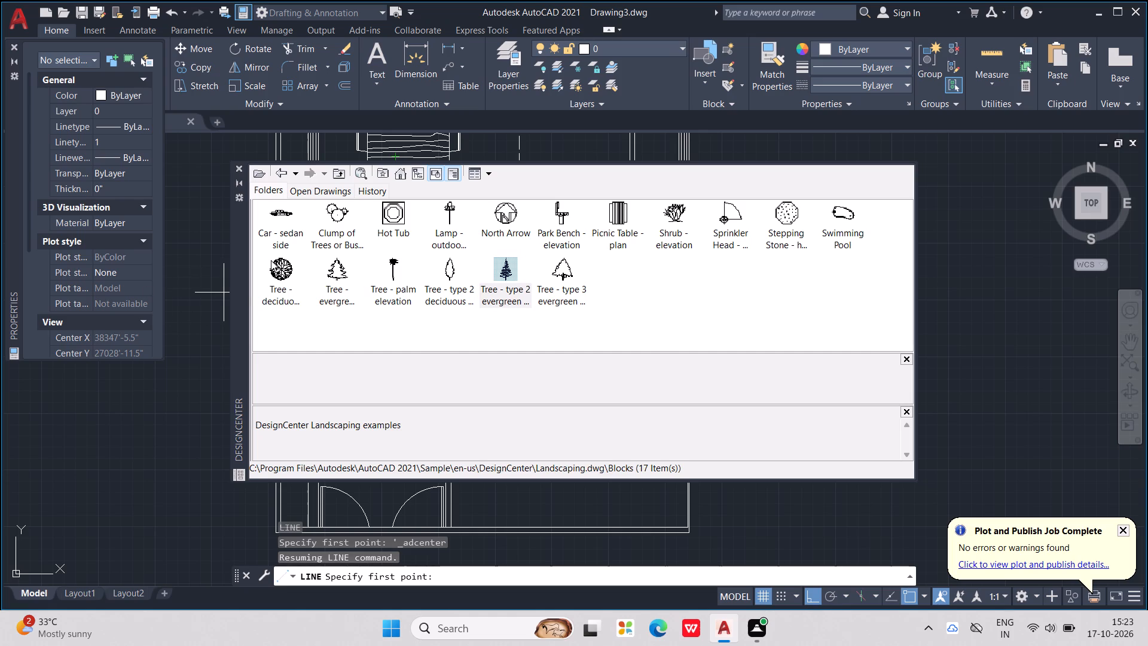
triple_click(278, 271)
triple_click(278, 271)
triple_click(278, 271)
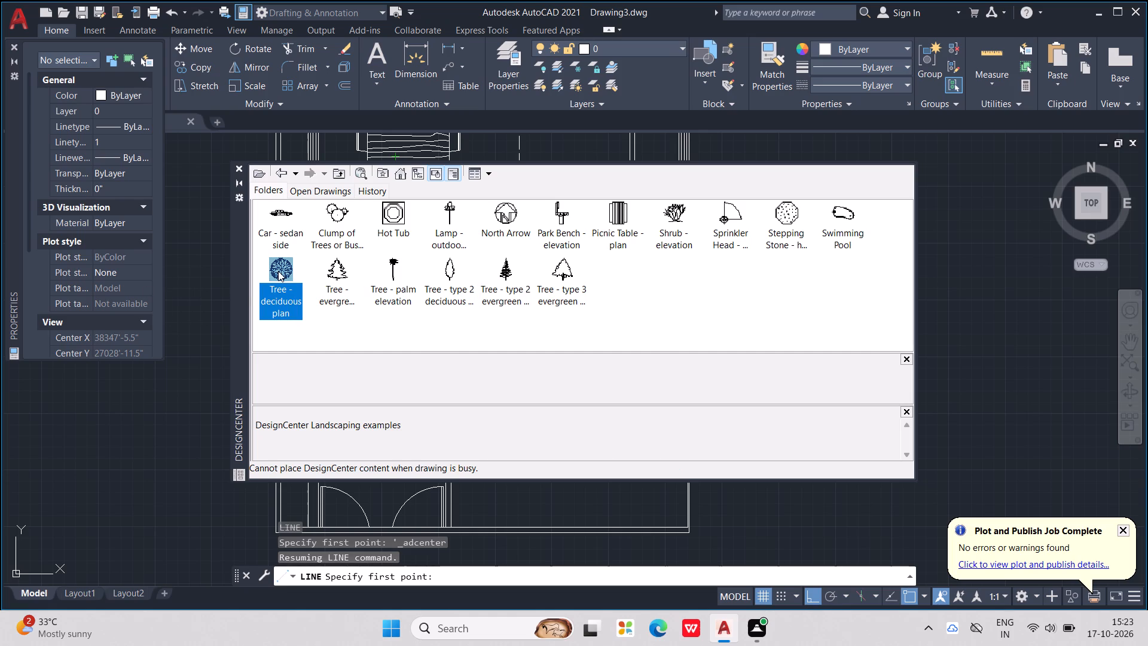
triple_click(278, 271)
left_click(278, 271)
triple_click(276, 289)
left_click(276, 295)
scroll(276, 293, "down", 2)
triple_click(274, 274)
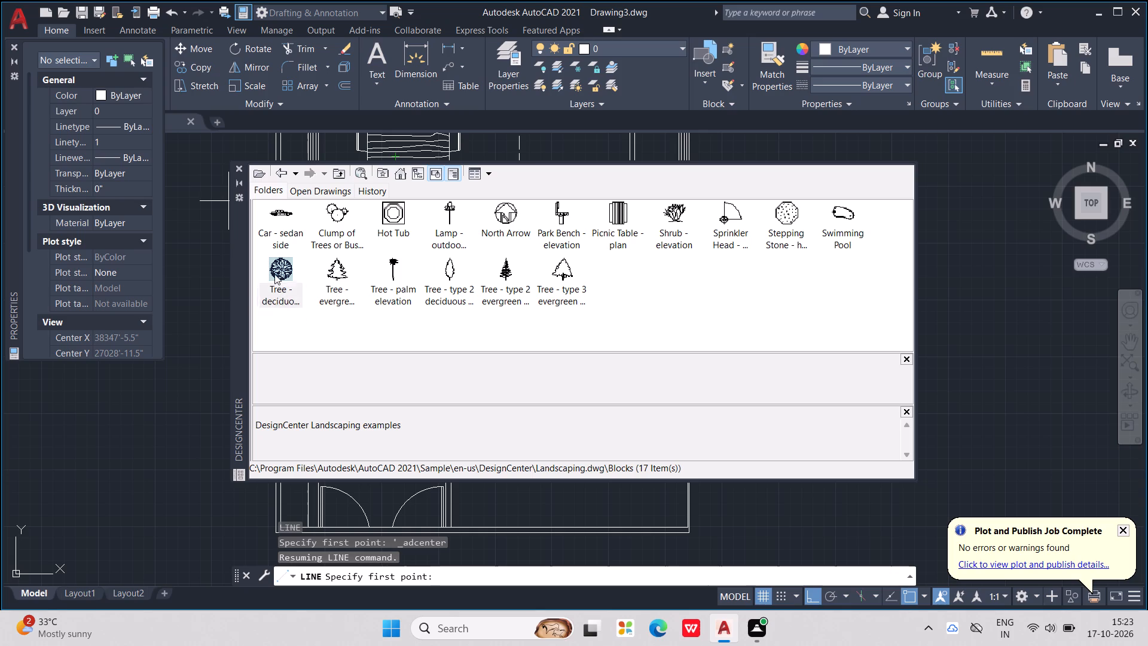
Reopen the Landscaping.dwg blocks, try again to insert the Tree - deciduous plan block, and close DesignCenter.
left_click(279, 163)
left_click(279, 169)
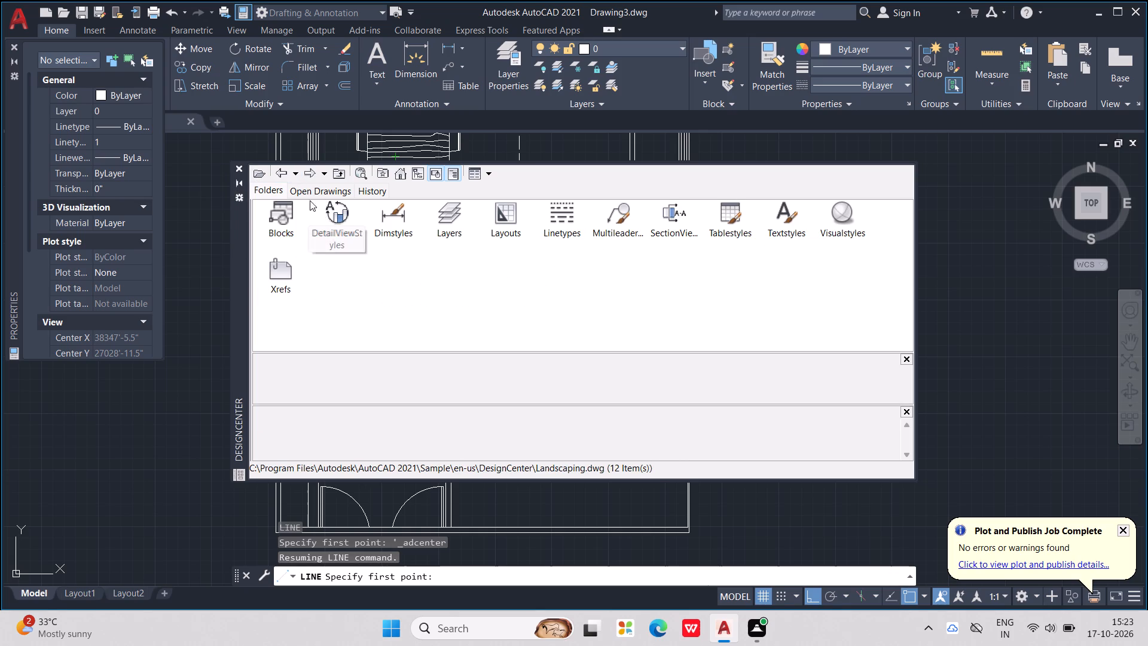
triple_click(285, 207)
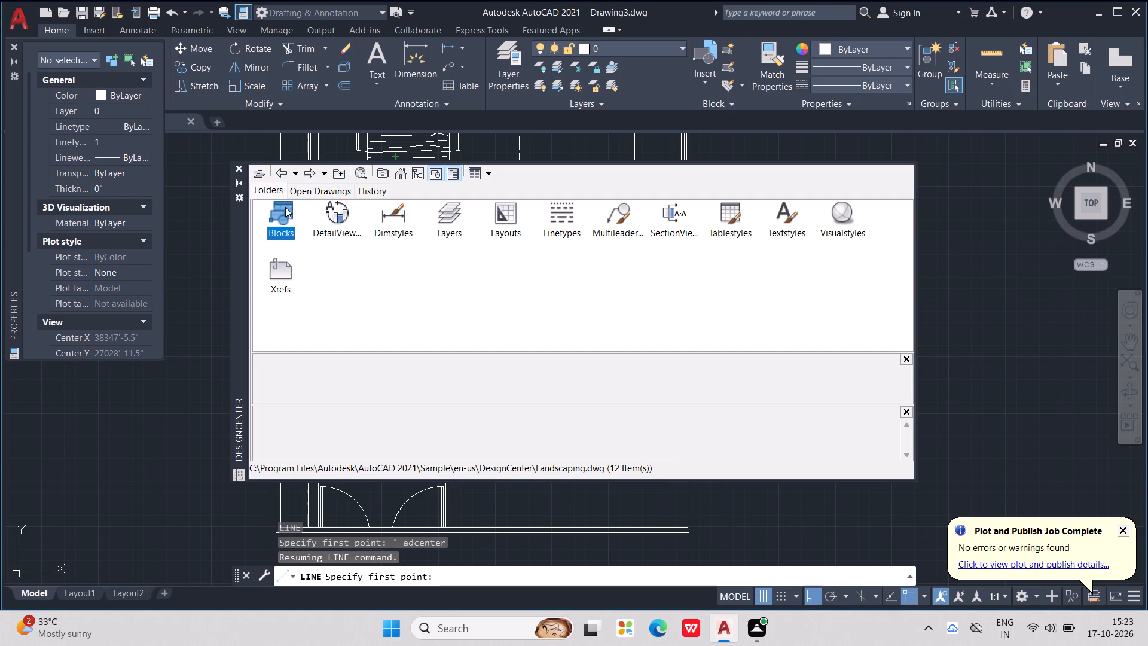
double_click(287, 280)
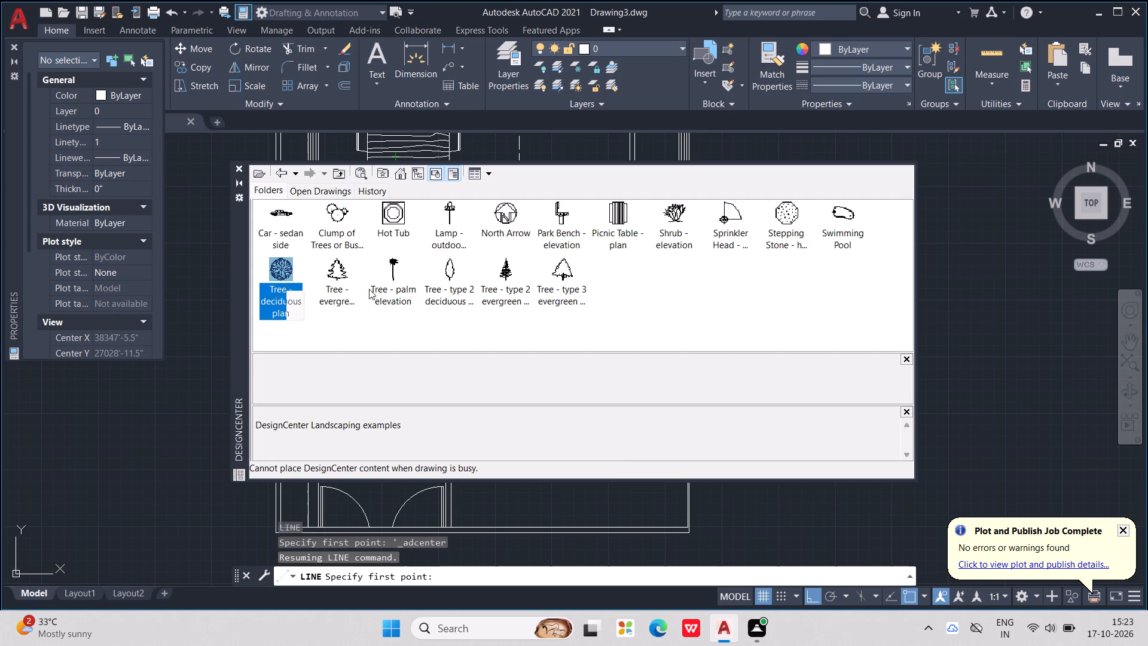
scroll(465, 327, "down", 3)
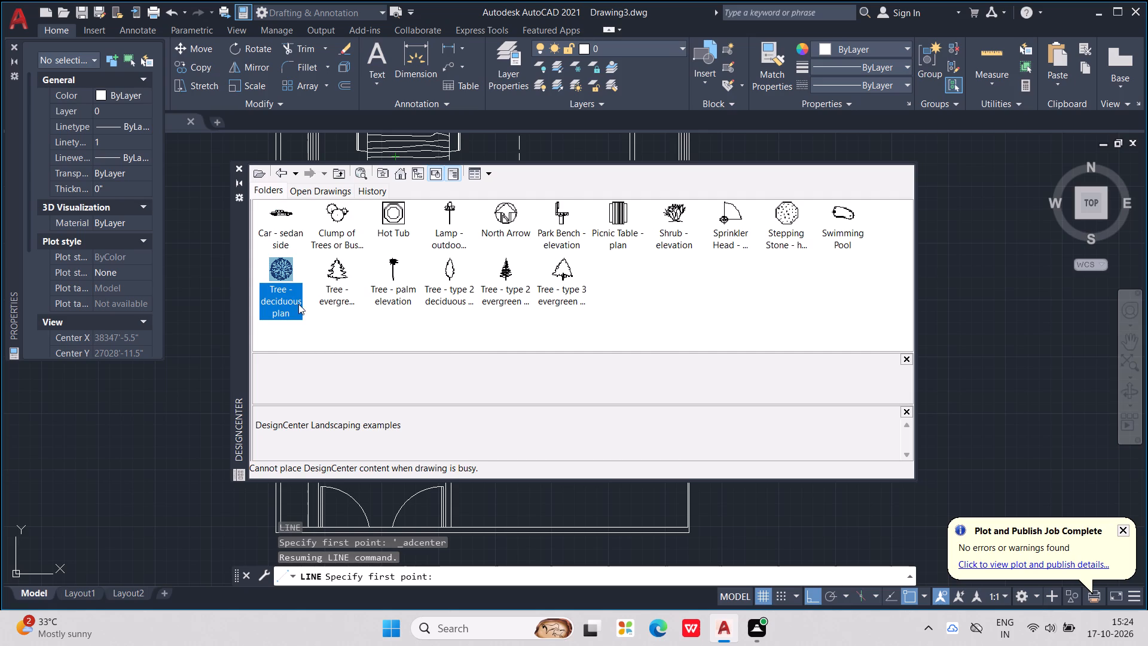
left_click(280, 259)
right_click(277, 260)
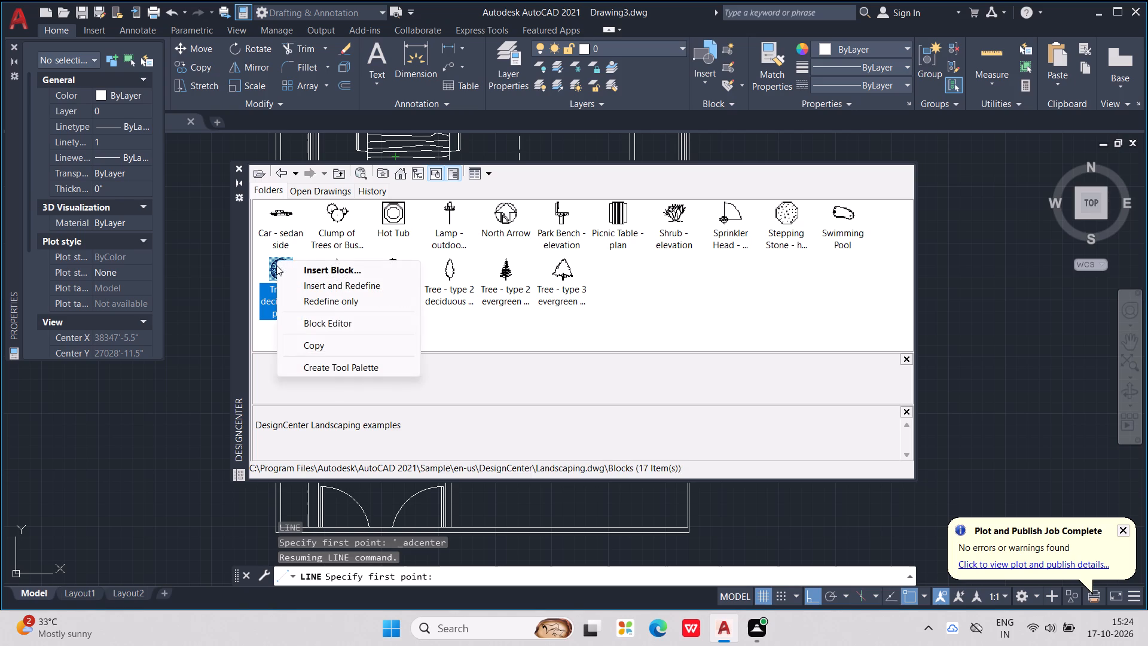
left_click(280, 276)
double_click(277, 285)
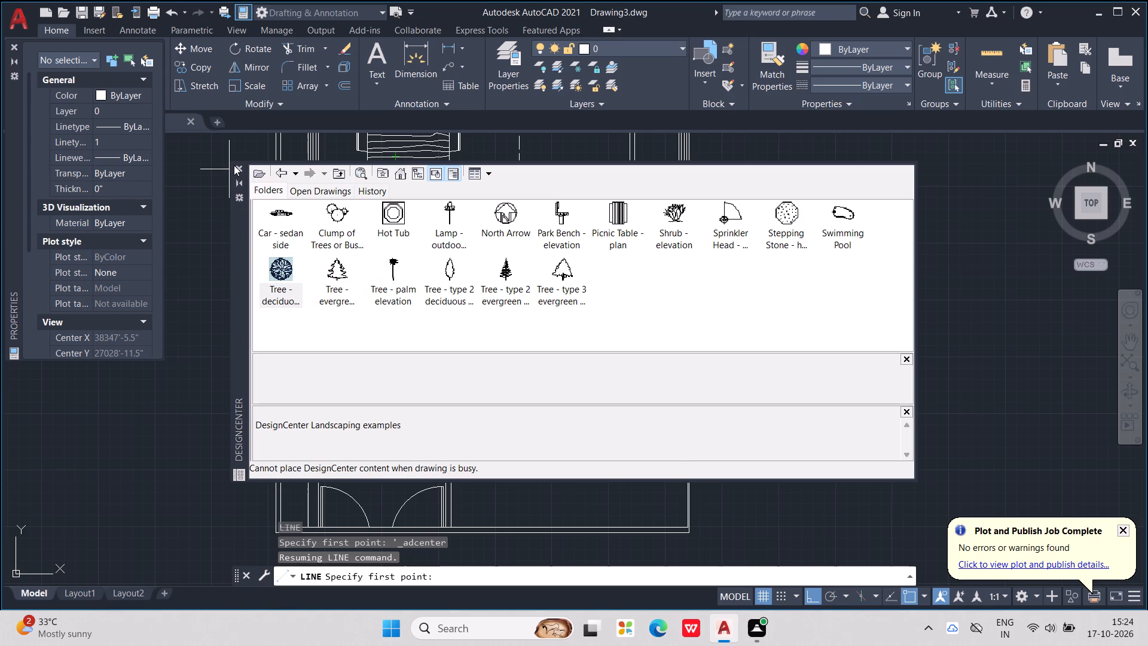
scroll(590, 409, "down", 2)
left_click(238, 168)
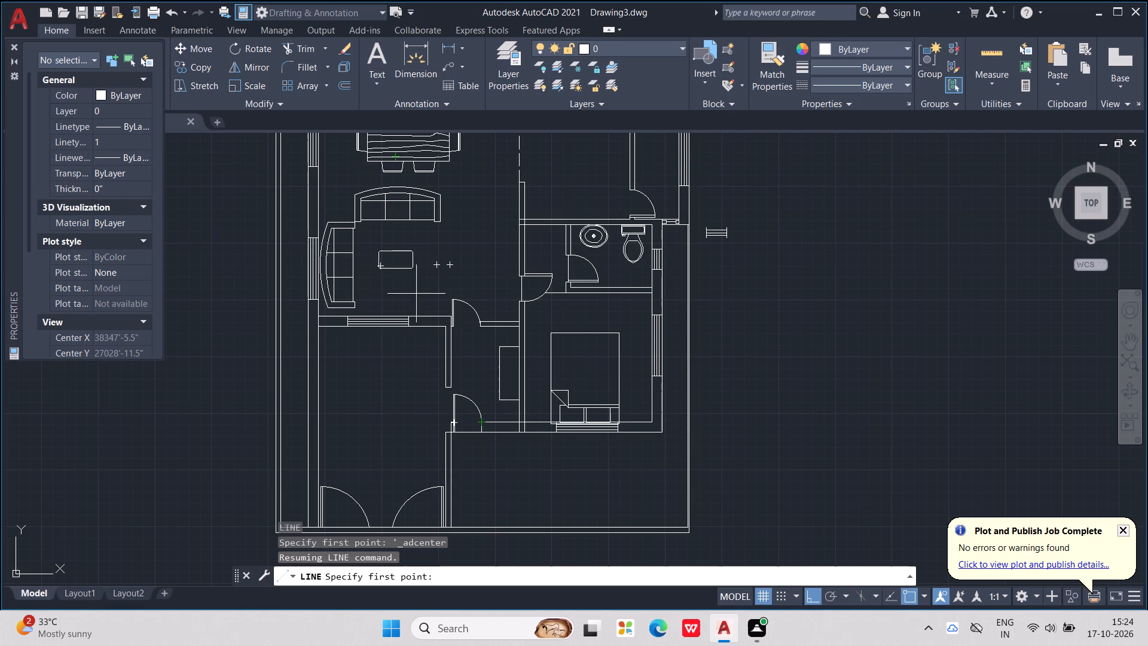
Try to start the Text command at the upper-left bedroom of the plan.
middle_click_drag(470, 221, 322, 408)
scroll(323, 409, "down", 3)
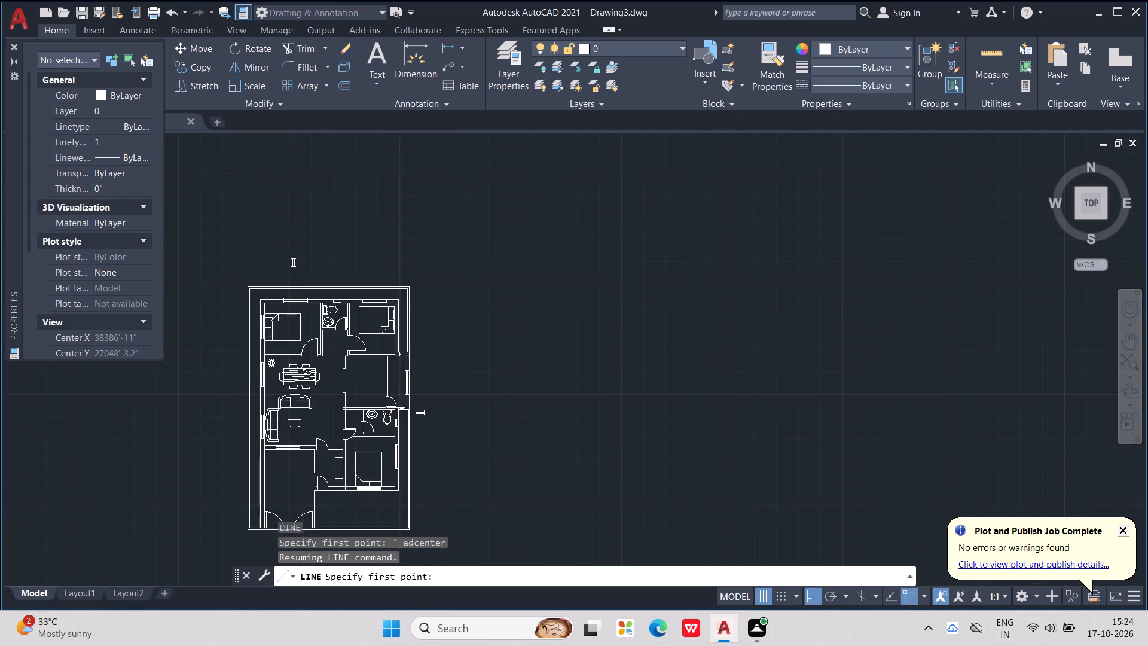
scroll(363, 452, "up", 1)
scroll(301, 327, "up", 3)
middle_click_drag(301, 327, 534, 493)
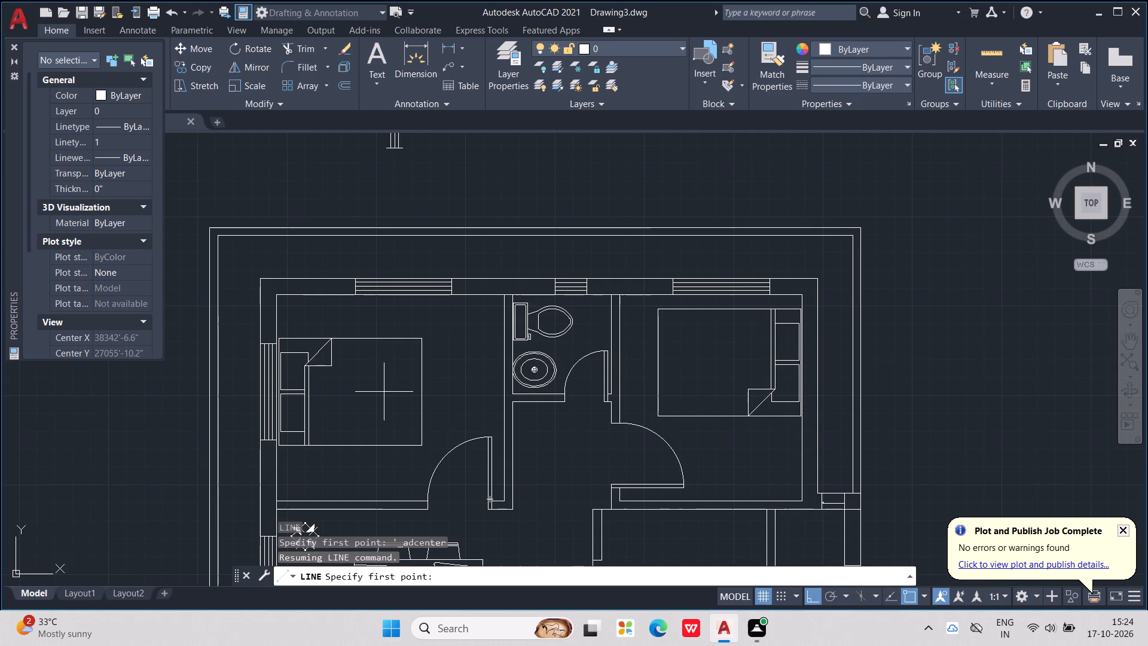
key("t")
key("Return")
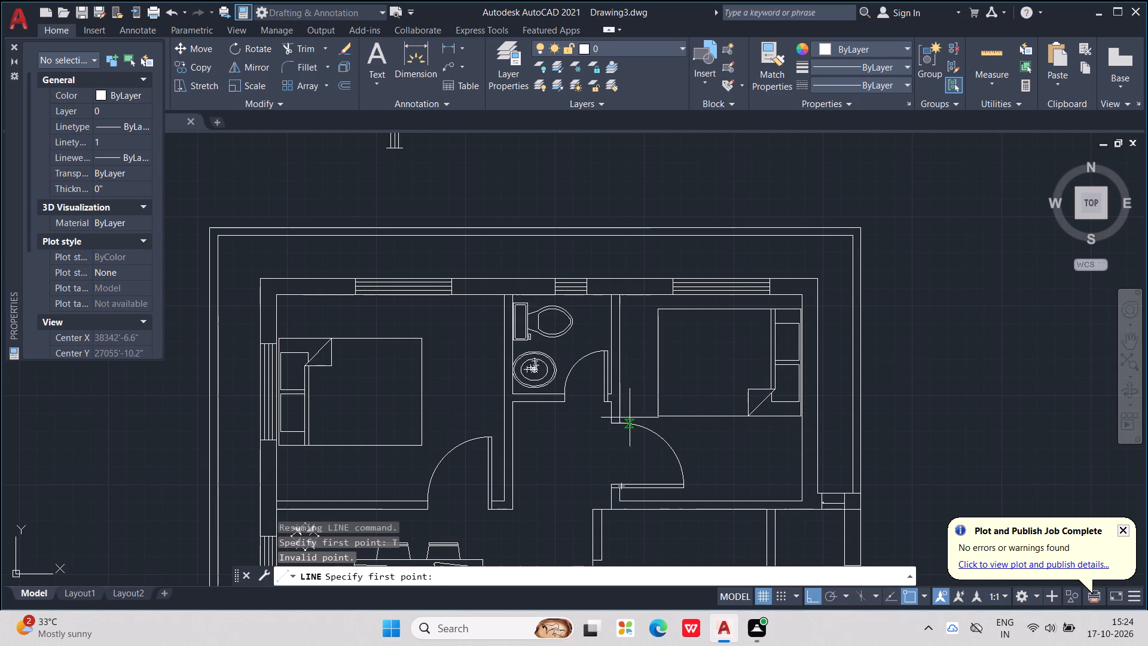
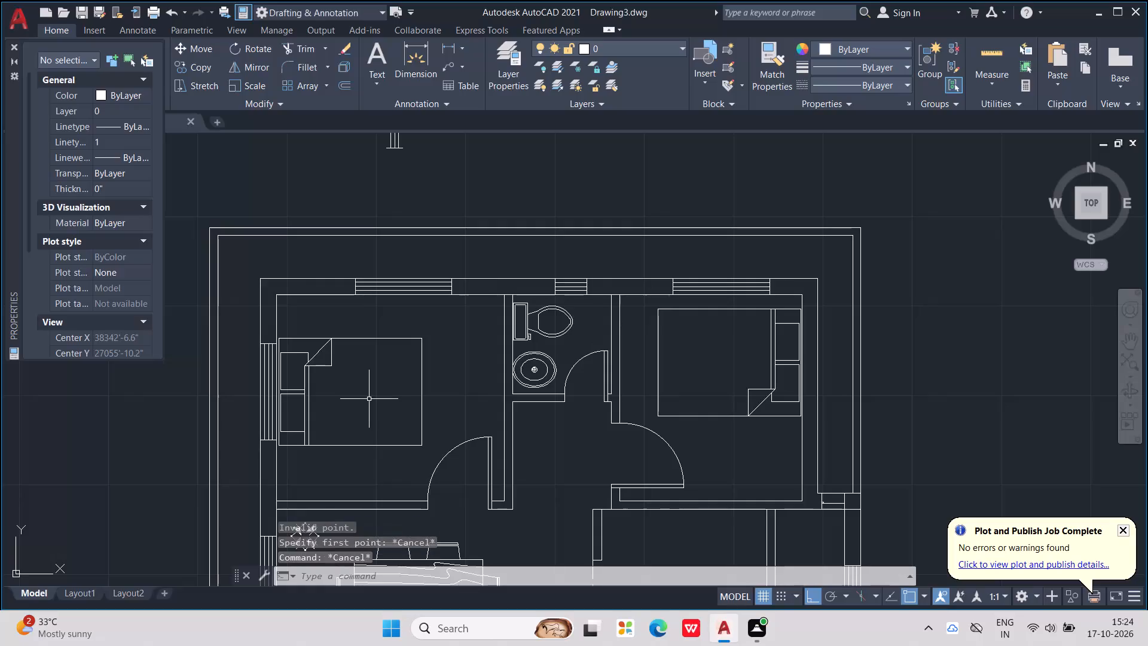
Start a multiline text over the bed in the left bedroom and set its text height to 9".
key("t")
key("Return")
scroll(350, 383, "up", 2)
triple_click(347, 380)
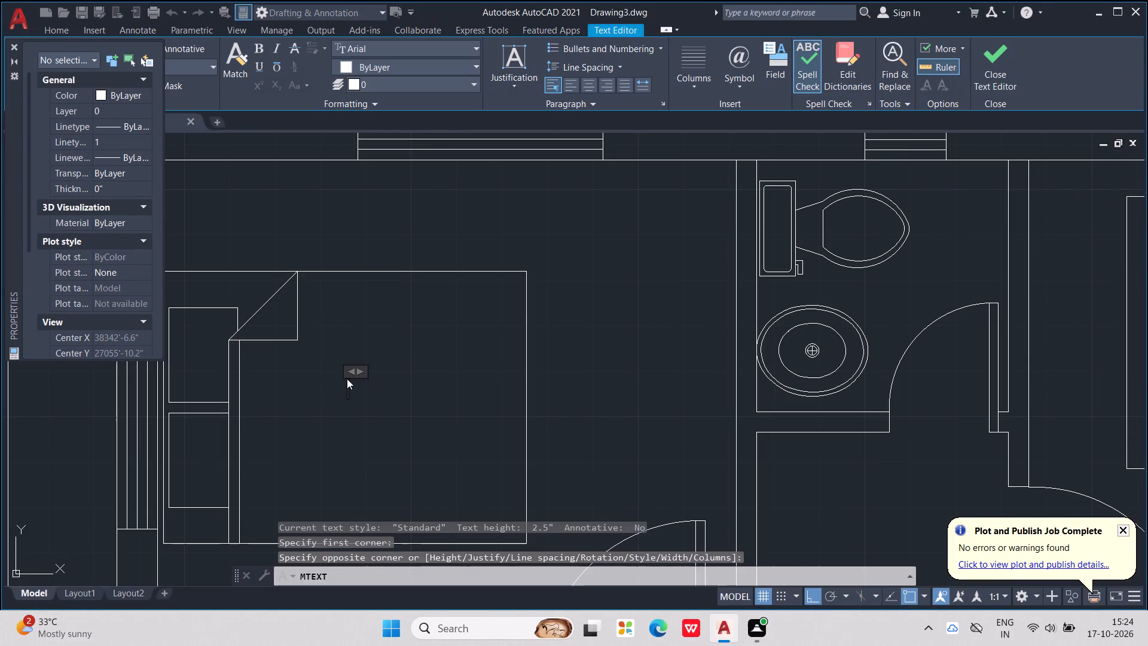
left_click(9, 36)
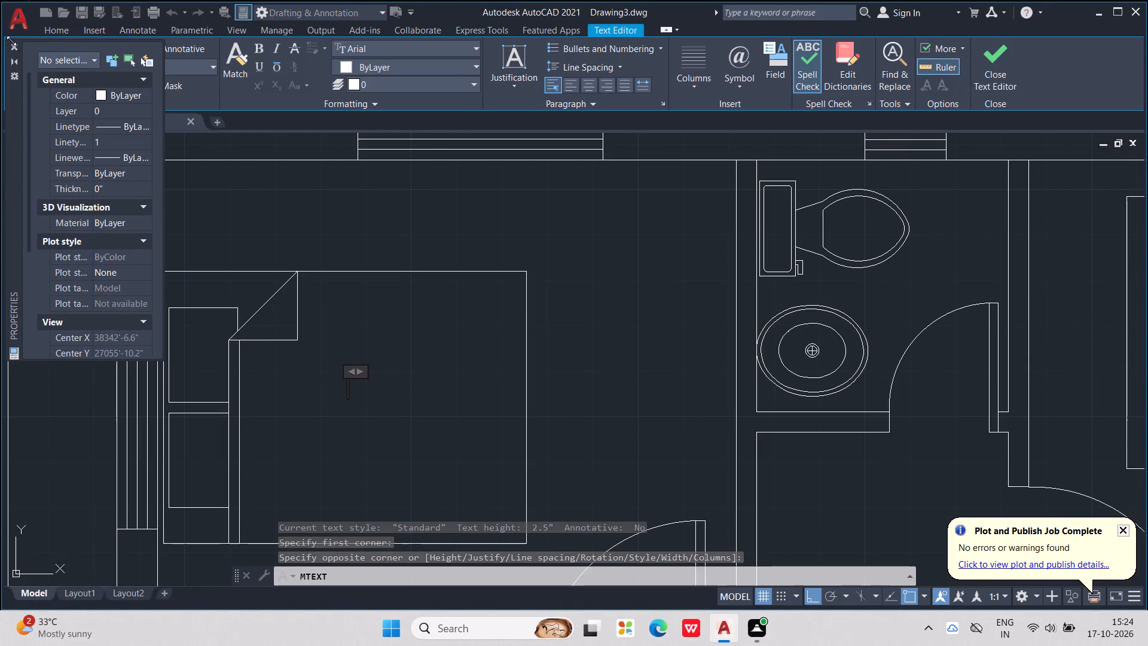
left_click(13, 44)
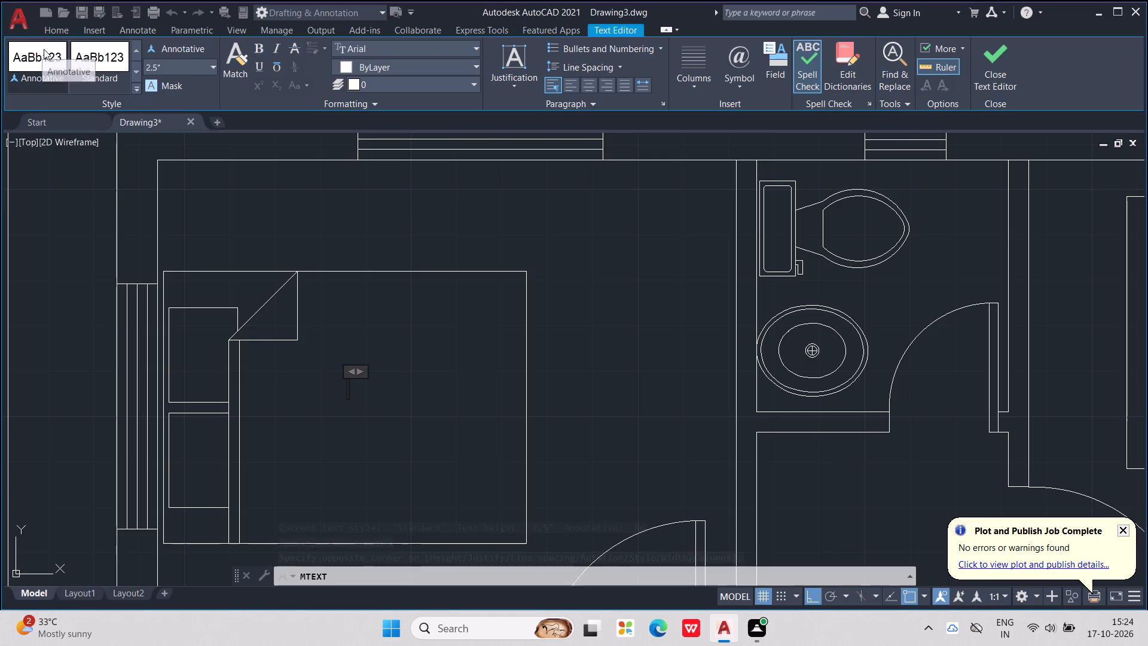
left_click_drag(165, 71, 152, 66)
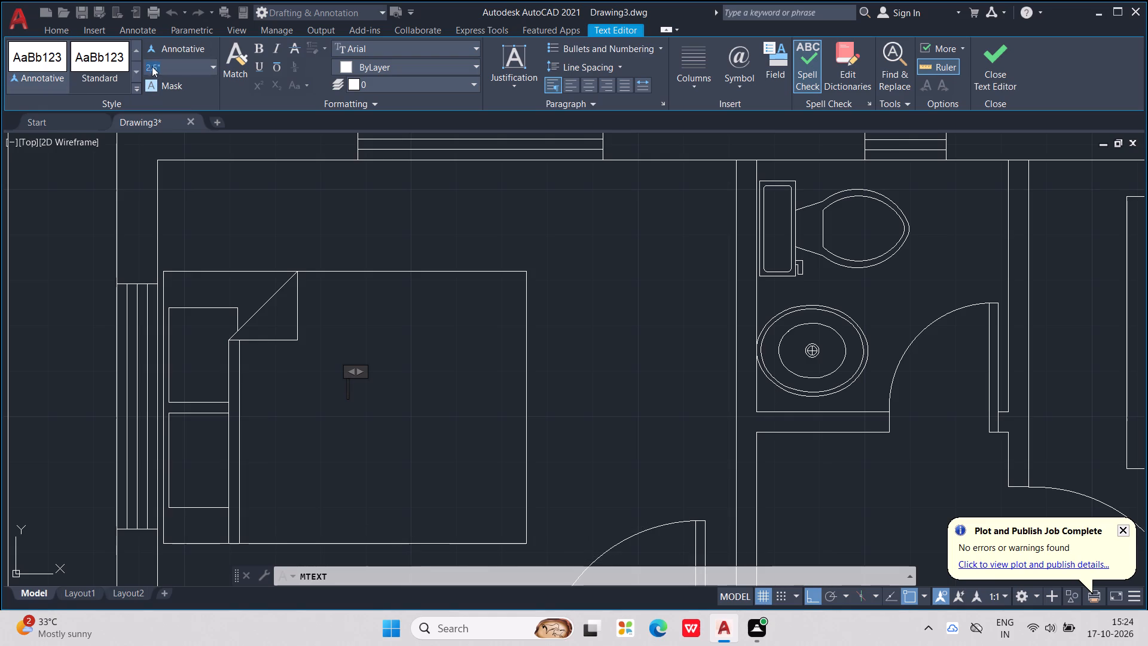
left_click_drag(152, 66, 136, 64)
key("6")
key("BackSpace")
type("9\"")
key("Return")
key("BackSpace")
key("BackSpace")
key("BackSpace")
key("BackSpace")
key("BackSpace")
key("BackSpace")
key("BackSpace")
key("BackSpace")
key("BackSpace")
key("BackSpace")
key("BackSpace")
key("BackSpace")
key("BackSpace")
key("BackSpace")
key("BackSpace")
key("BackSpace")
key("BackSpace")
key("BackSpace")
key("BackSpace")
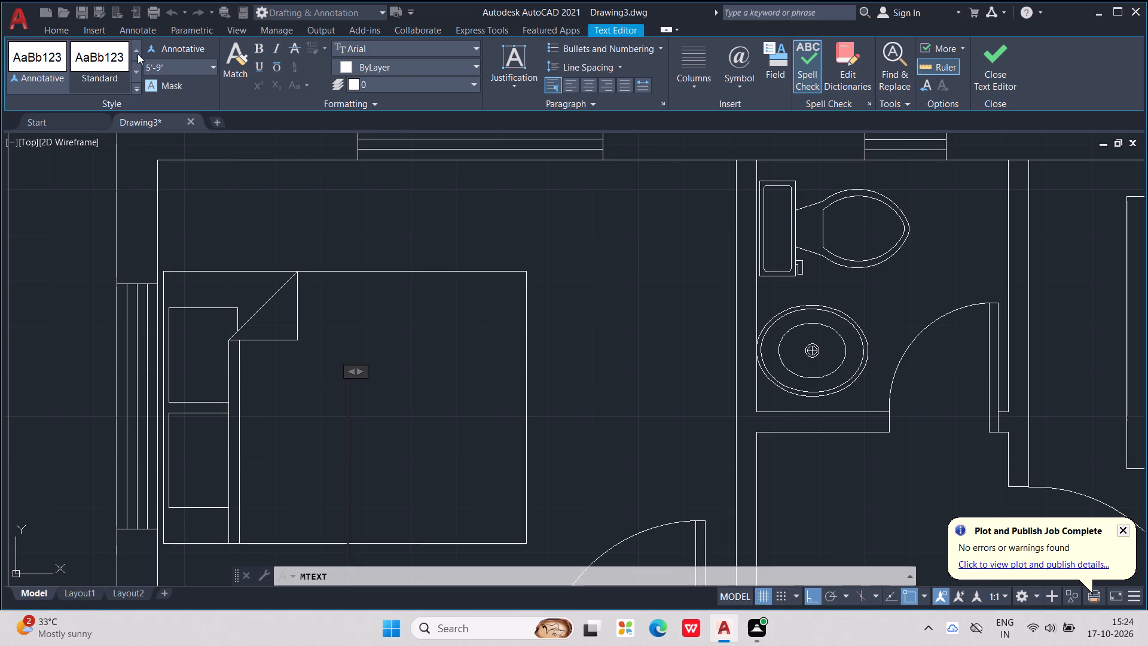
left_click_drag(182, 69, 142, 66)
type("9\"")
key("Return")
Write the room label as BED ROOM with 11'0"X10'0" on the second line, and finish the text.
type("BED")
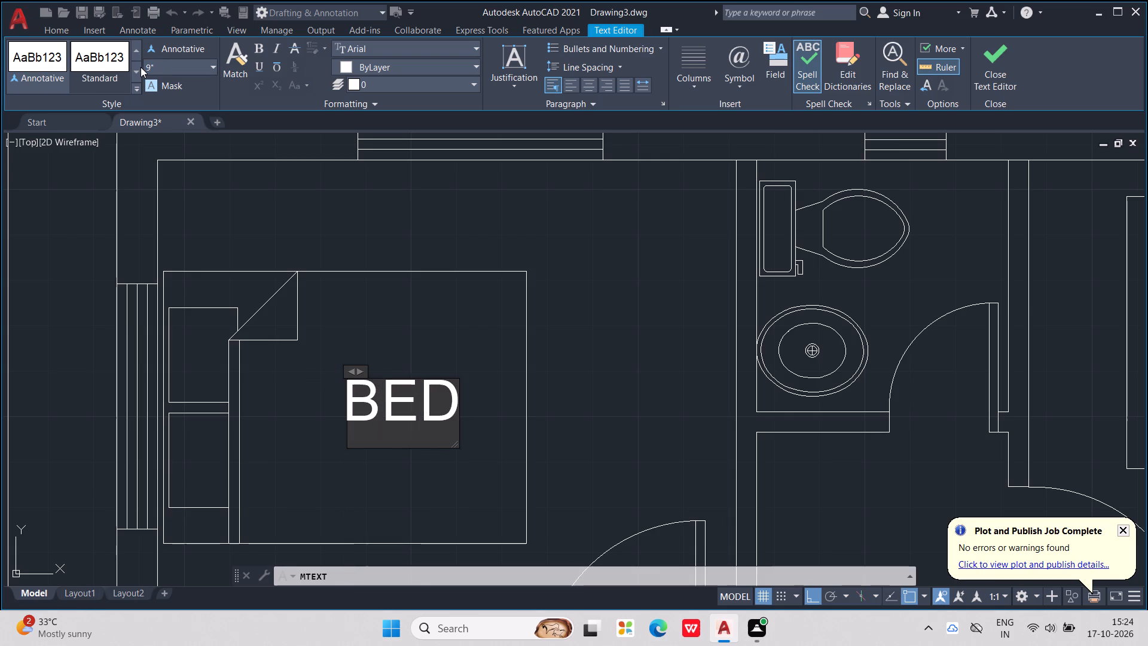
key("space")
type("ROOM")
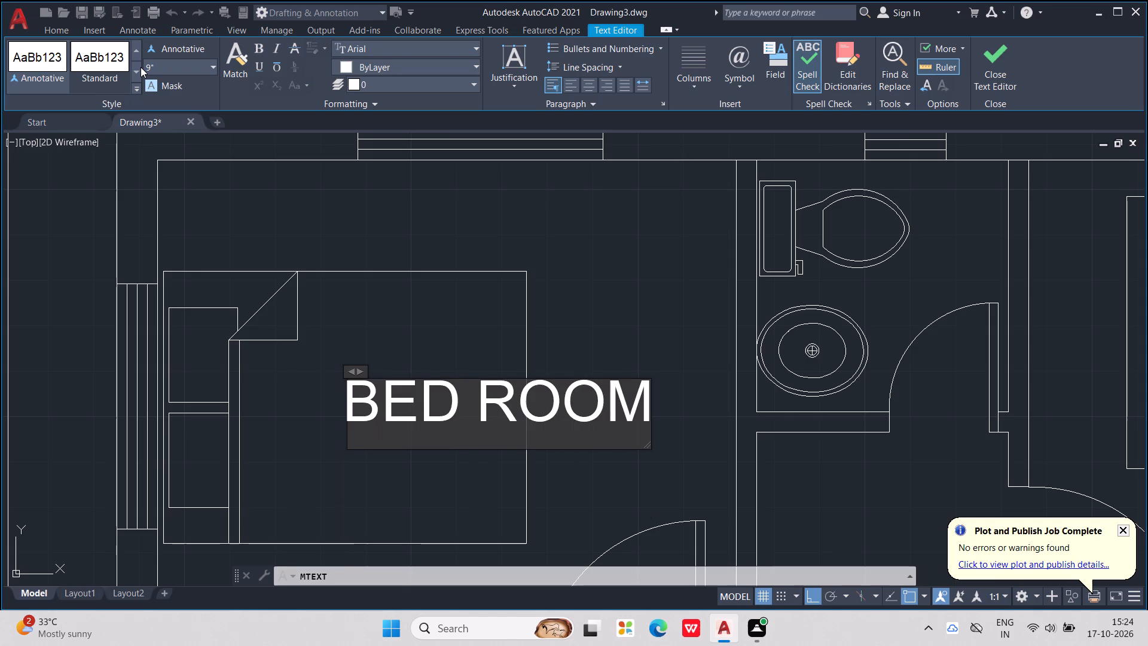
key("Return")
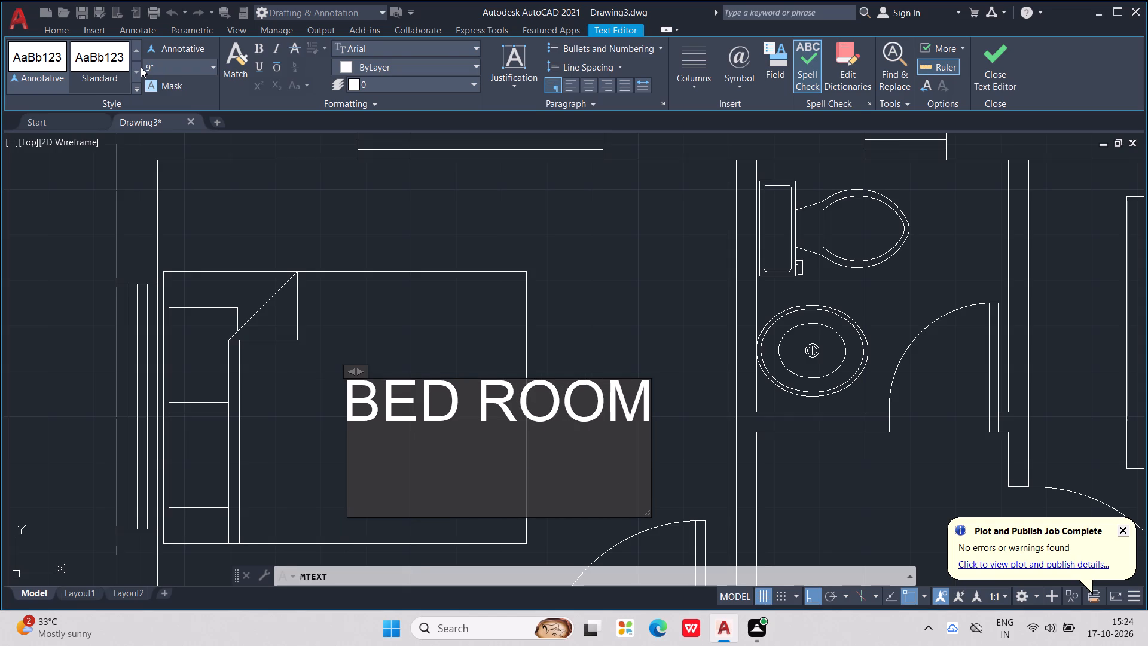
type("11")
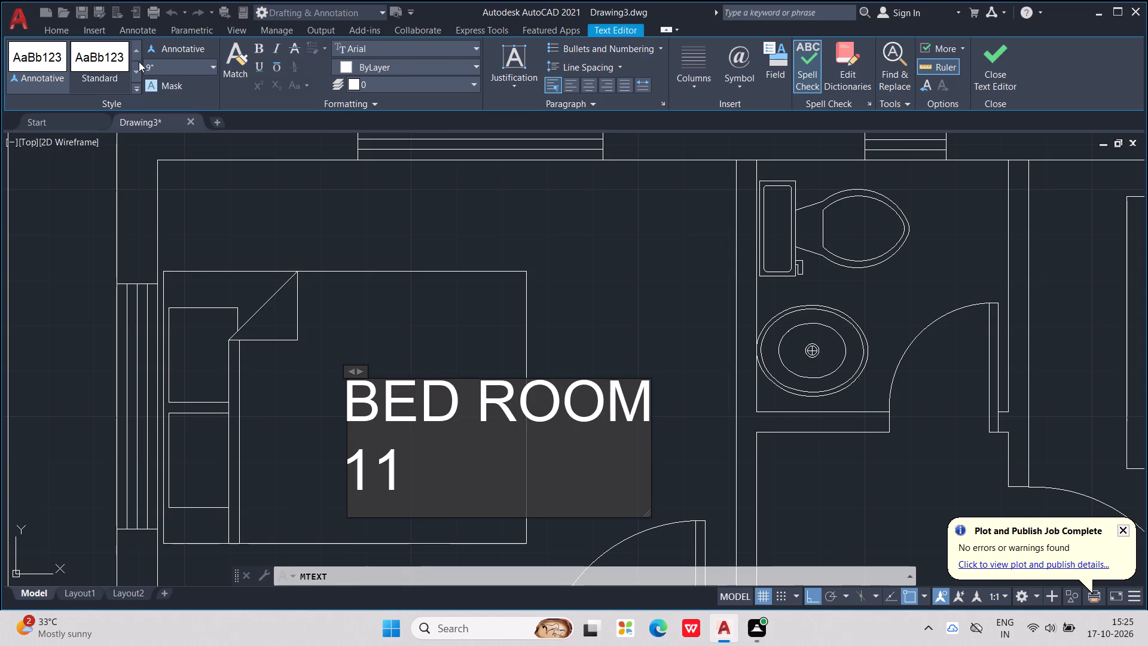
key("apostrophe")
type("0\"")
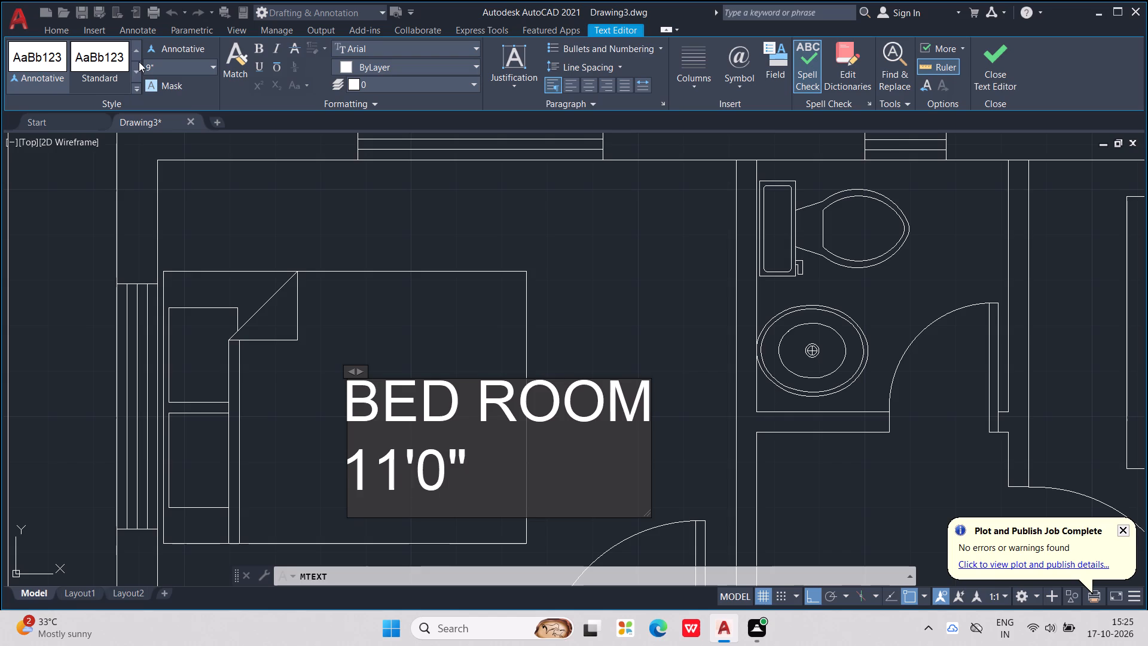
key("x")
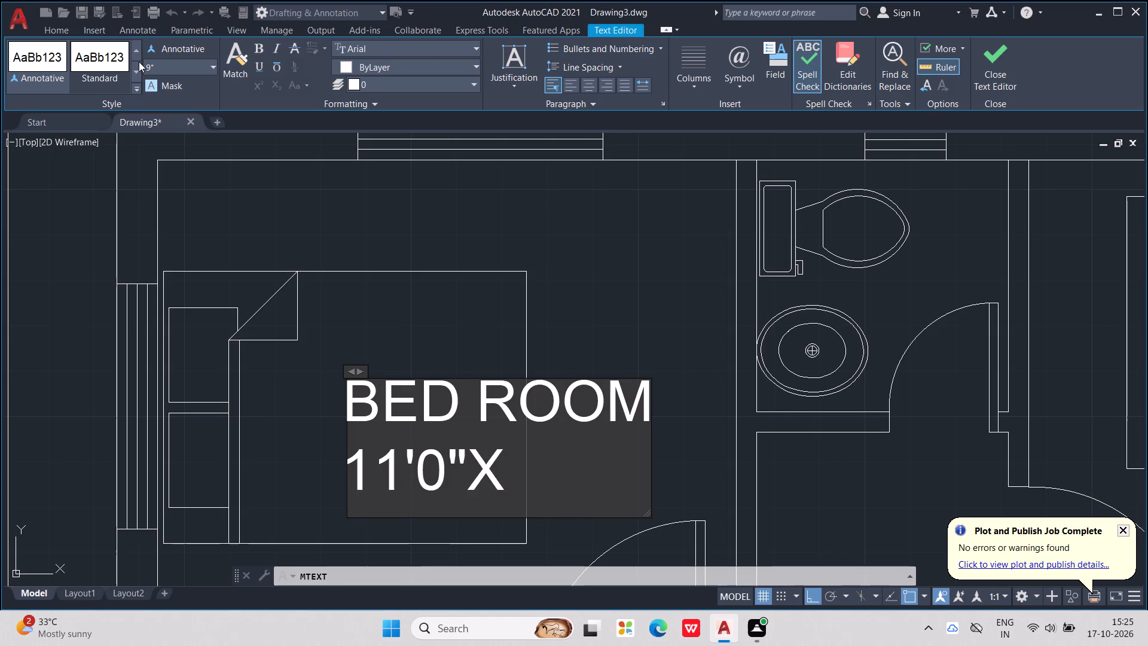
type("10'")
type("0\"")
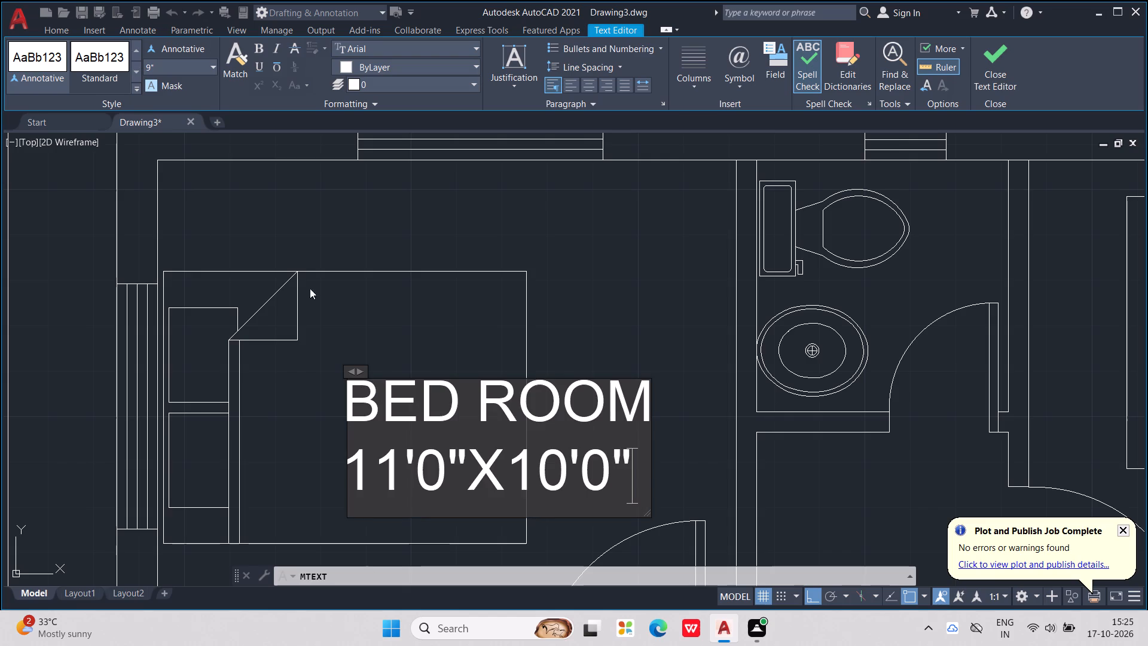
left_click(298, 196)
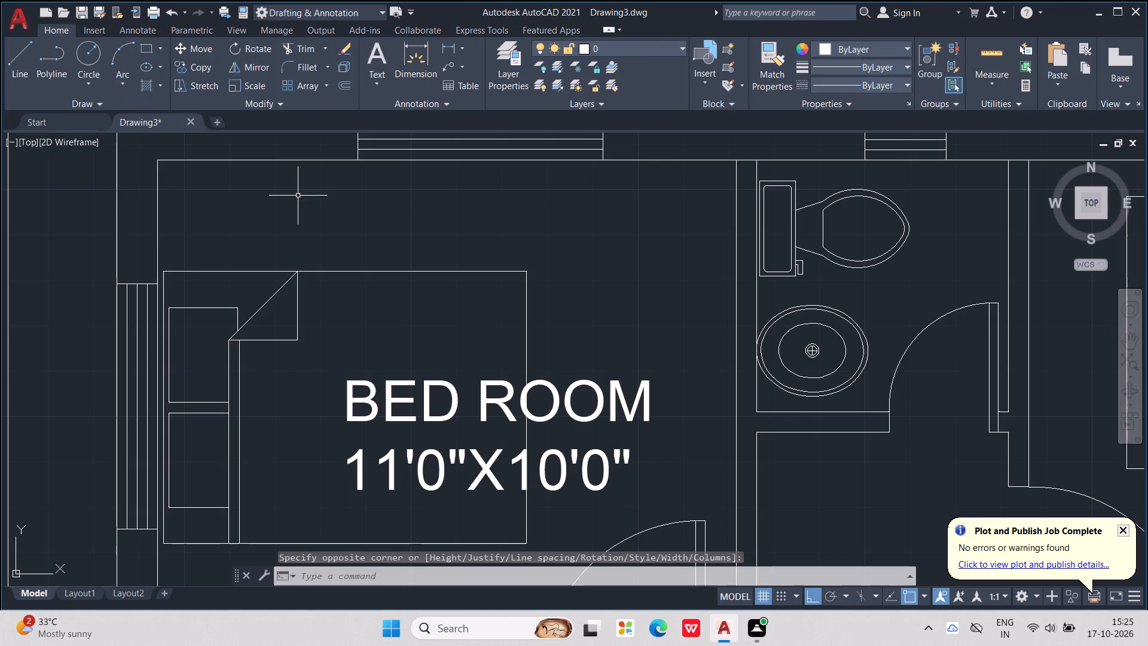
Move the BED ROOM label down and slightly left, toward the lower edge of the left bedroom's bed.
scroll(450, 314, "down", 1)
left_click(472, 361)
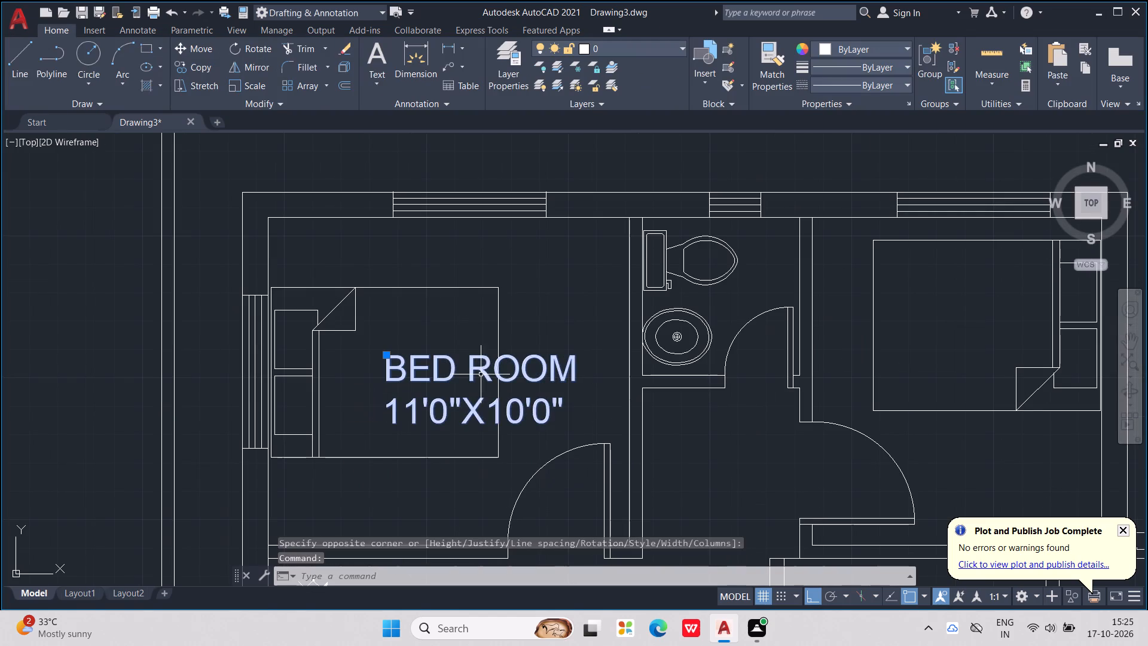
left_click_drag(487, 374, 439, 447)
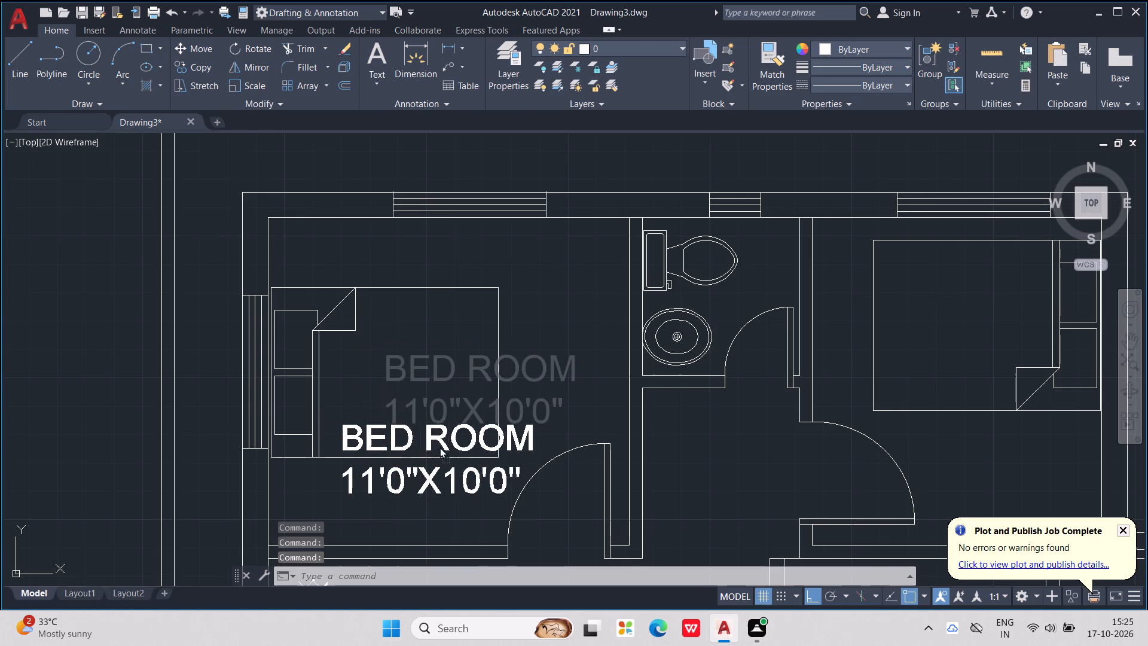
left_click_drag(439, 447, 432, 437)
scroll(432, 437, "down", 2)
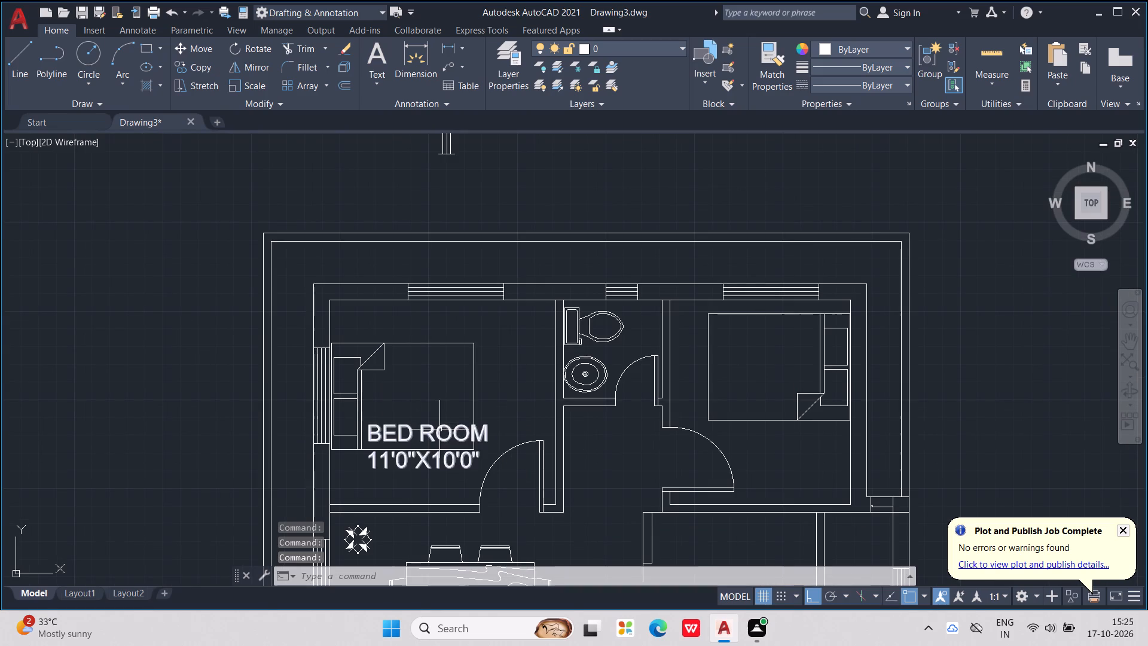
Set the BED ROOM label's text height to 8" in its properties.
left_click(439, 429)
right_click(439, 427)
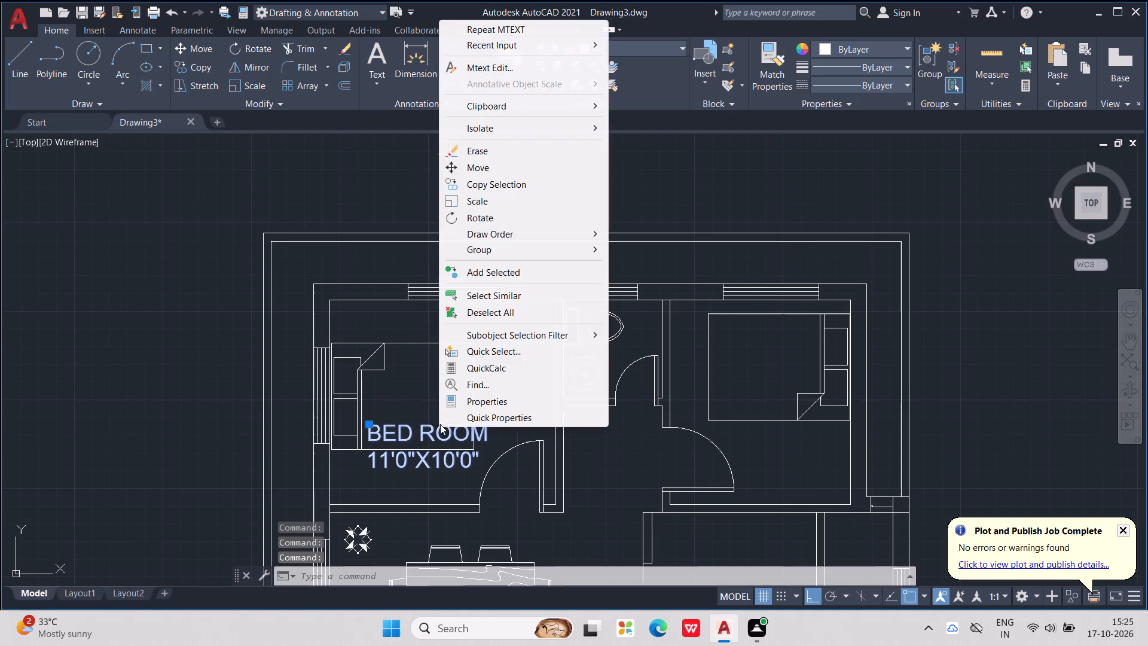
left_click(480, 406)
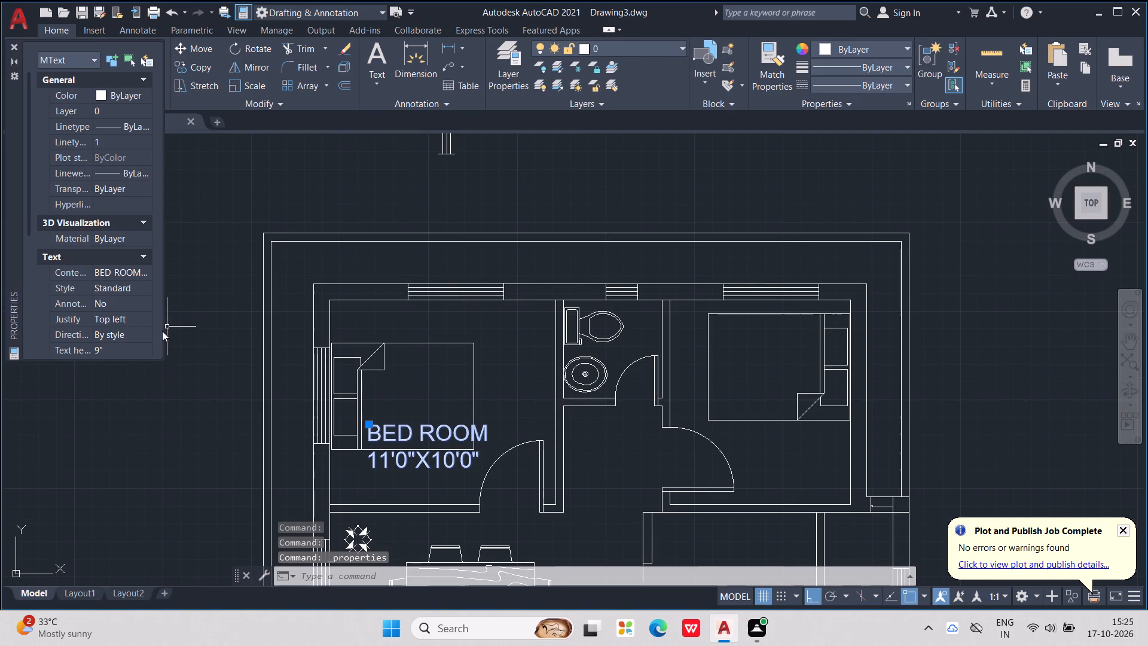
scroll(142, 301, "down", 1)
left_click(120, 276)
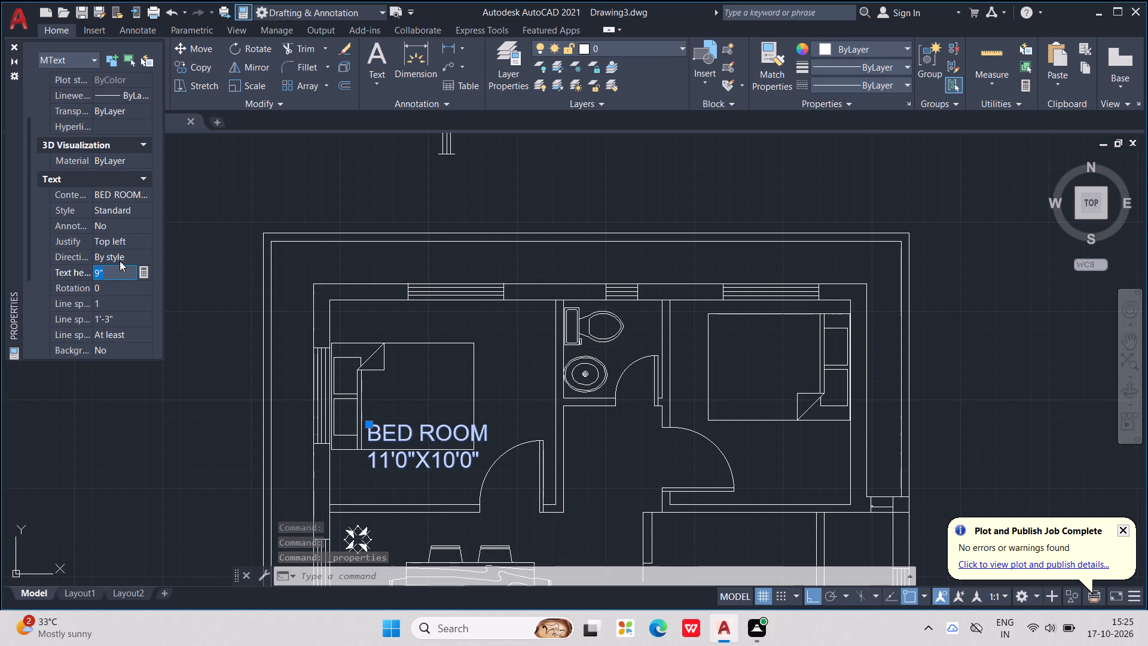
type("8\"")
key("Return")
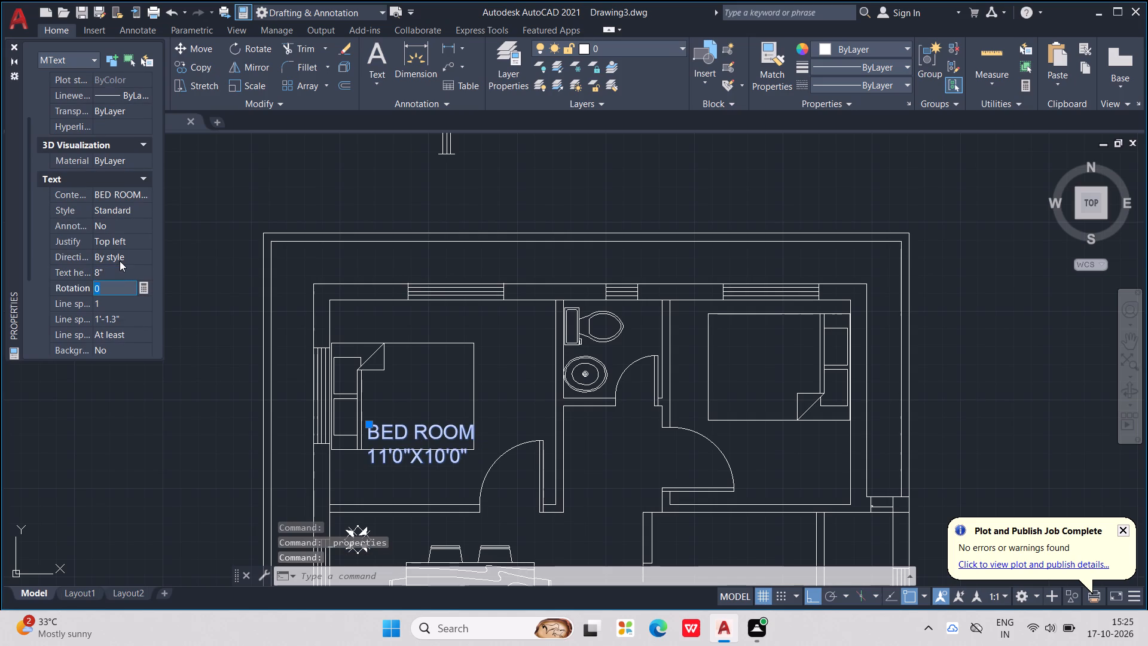
Move the resized BED ROOM label up so both lines sit within the left bedroom's bed outline.
left_click(141, 443)
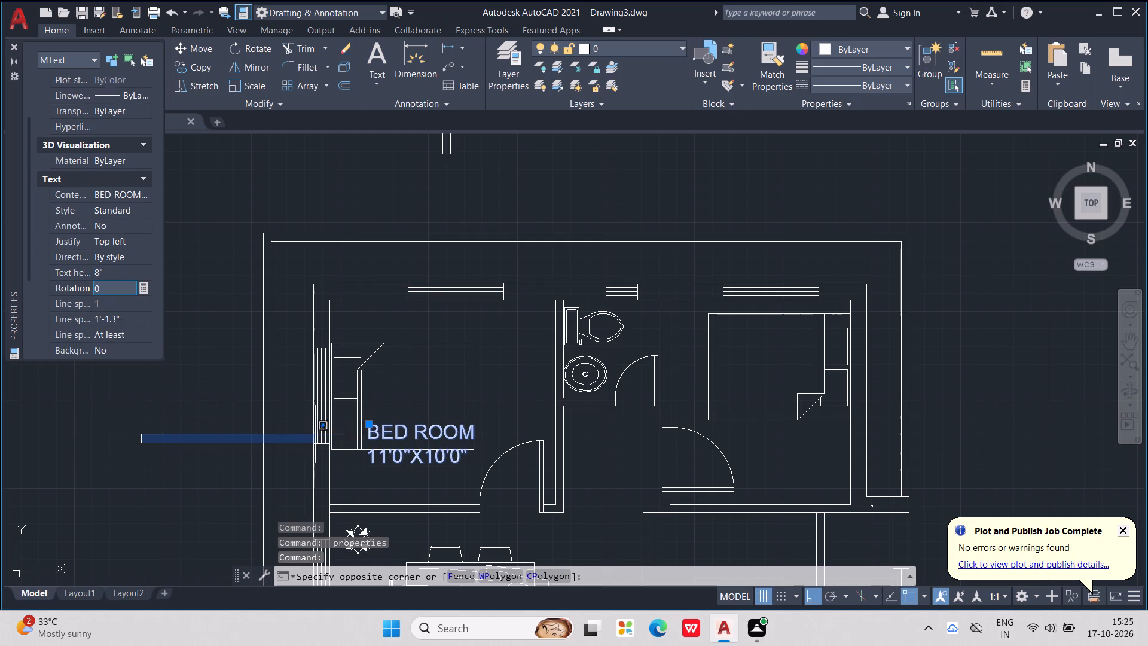
left_click(297, 432)
left_click(410, 429)
left_click_drag(441, 432, 438, 418)
key("Escape")
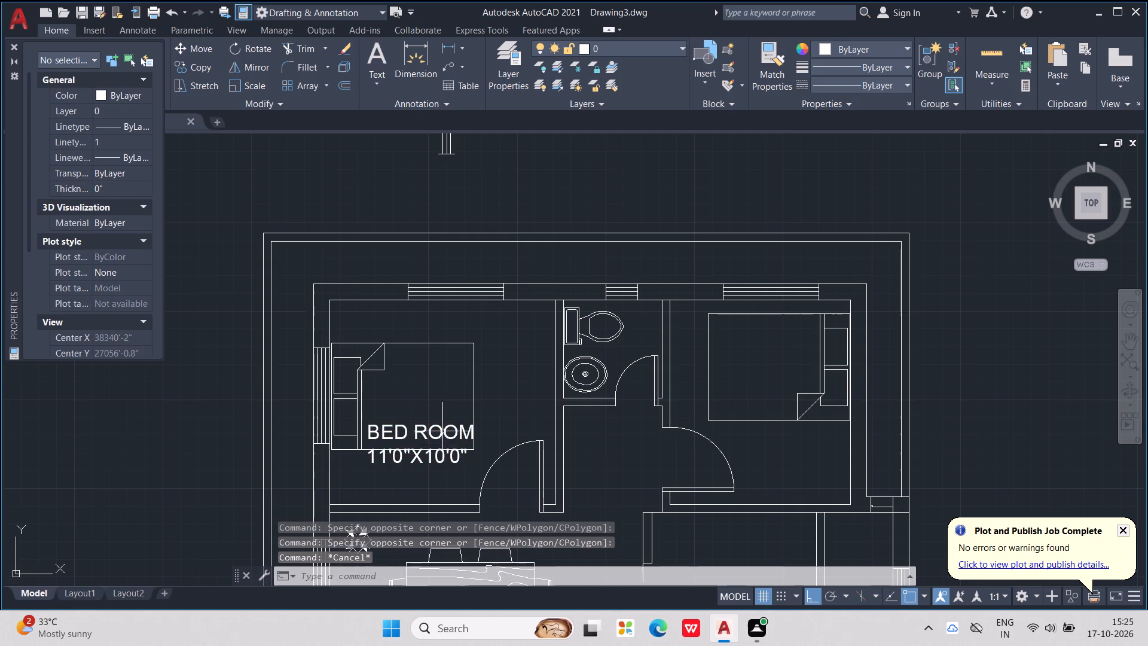
left_click(442, 429)
left_click_drag(441, 435, 434, 404)
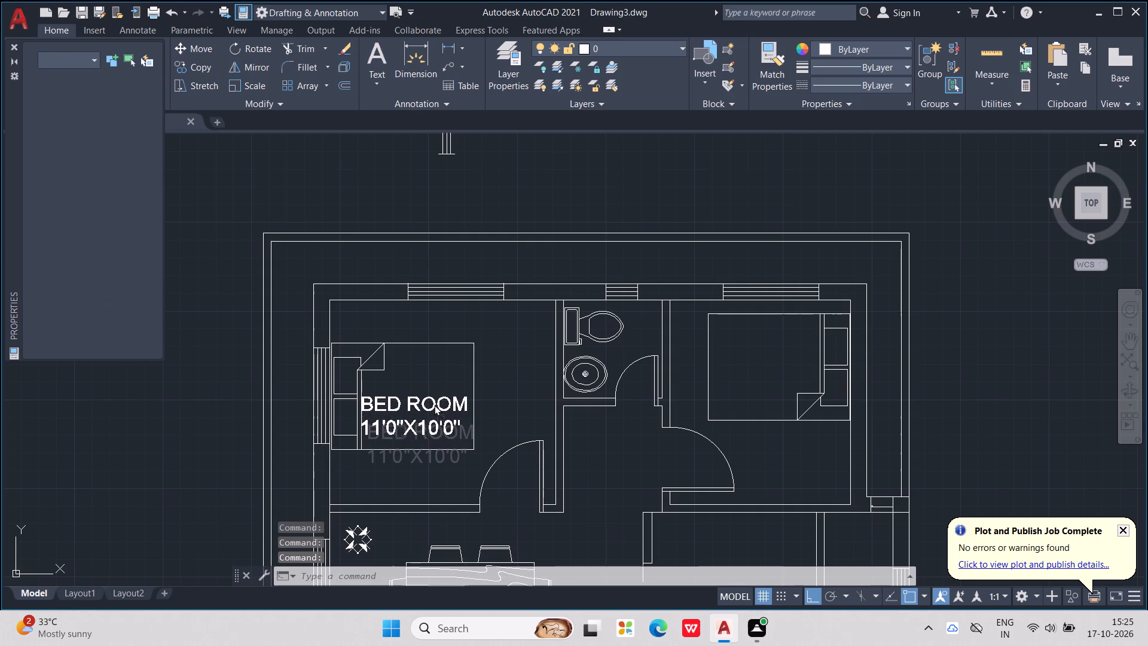
left_click_drag(434, 404, 435, 402)
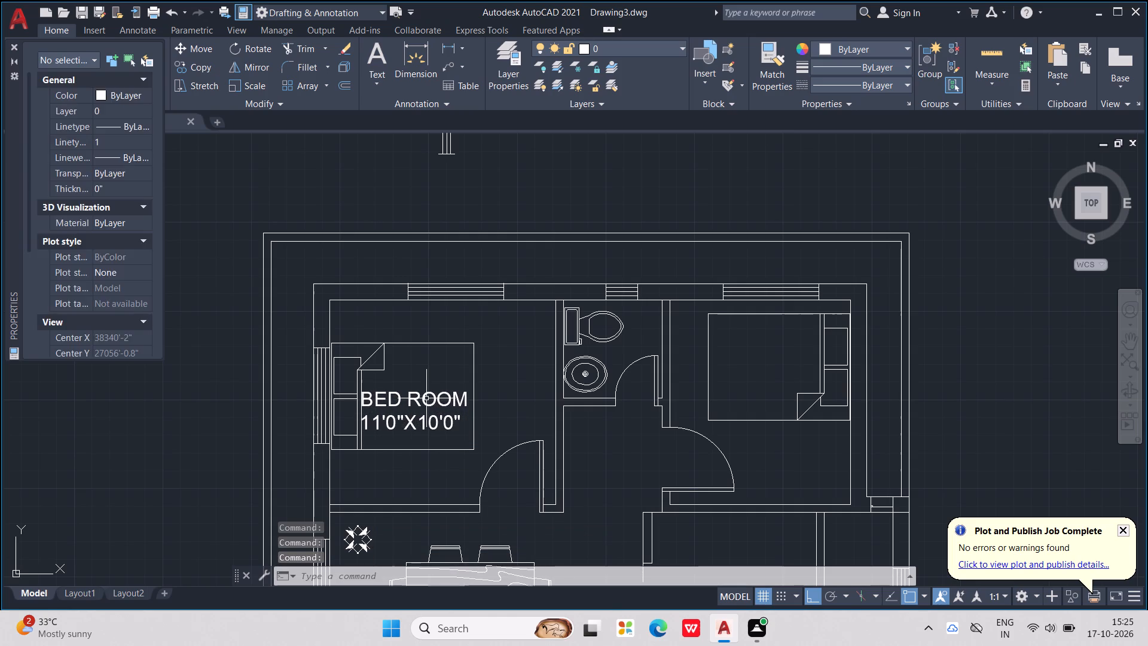
Copy the BED ROOM label with its dimensions and paste it onto the bed in the right bedroom.
left_click(426, 398)
key("ctrl+c")
key("ctrl+v")
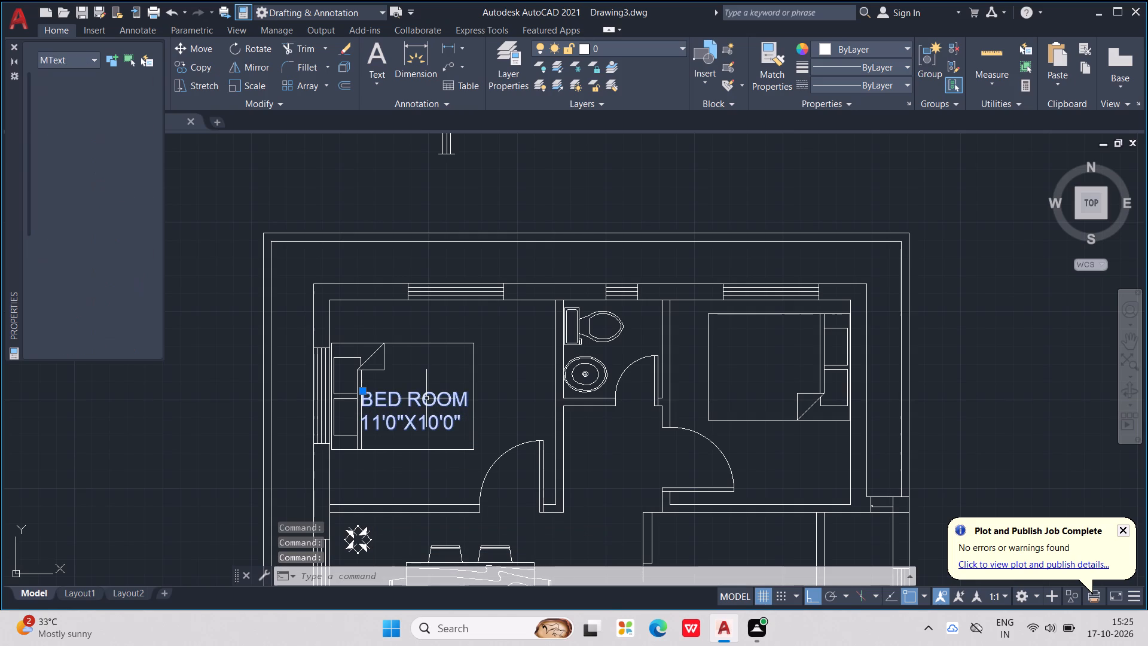
middle_click_drag(726, 380, 269, 498)
scroll(272, 494, "up", 1)
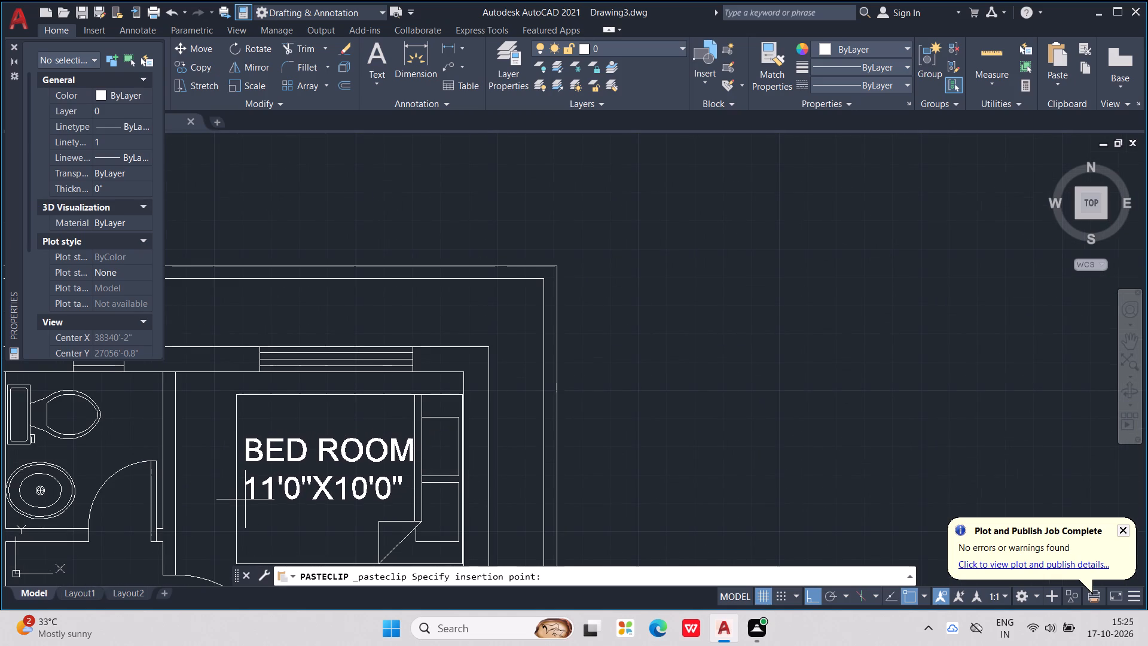
left_click(245, 501)
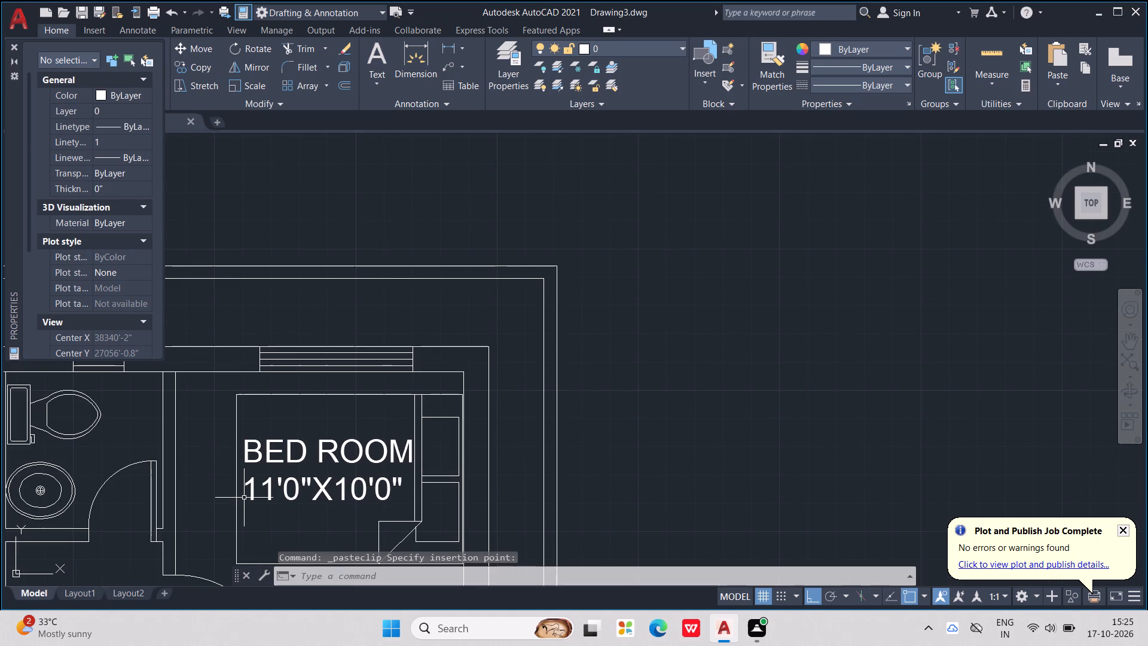
Open the right bedroom's label for text editing at the end of its first dimension's inch digit.
double_click(293, 451)
key("Escape")
key("Escape")
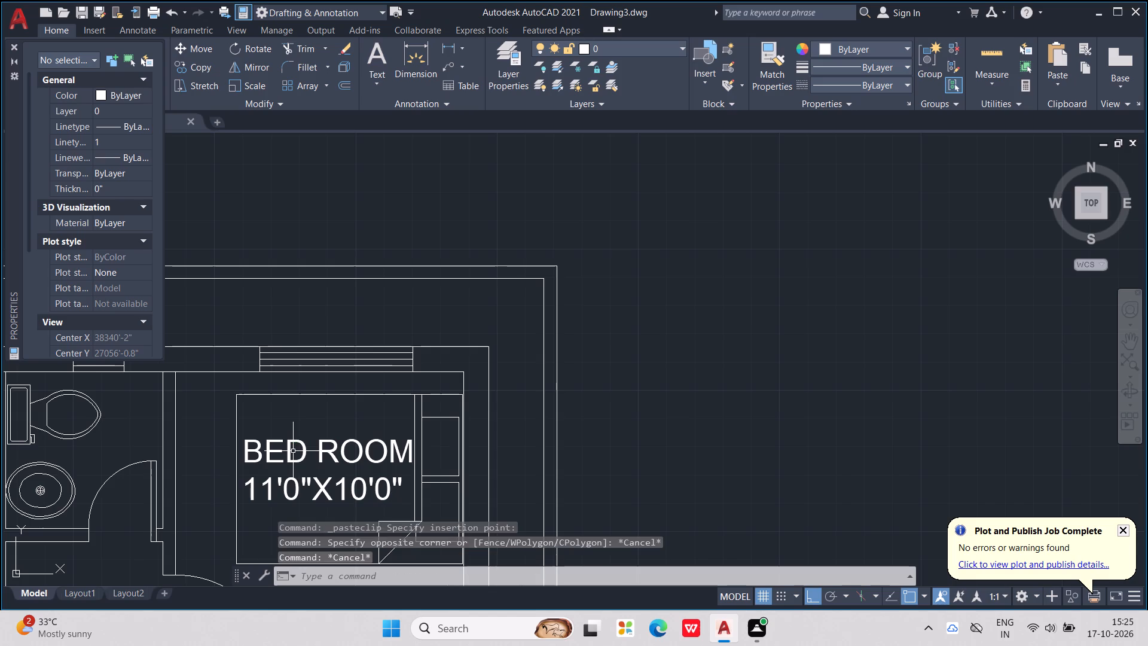
double_click(293, 451)
triple_click(276, 471)
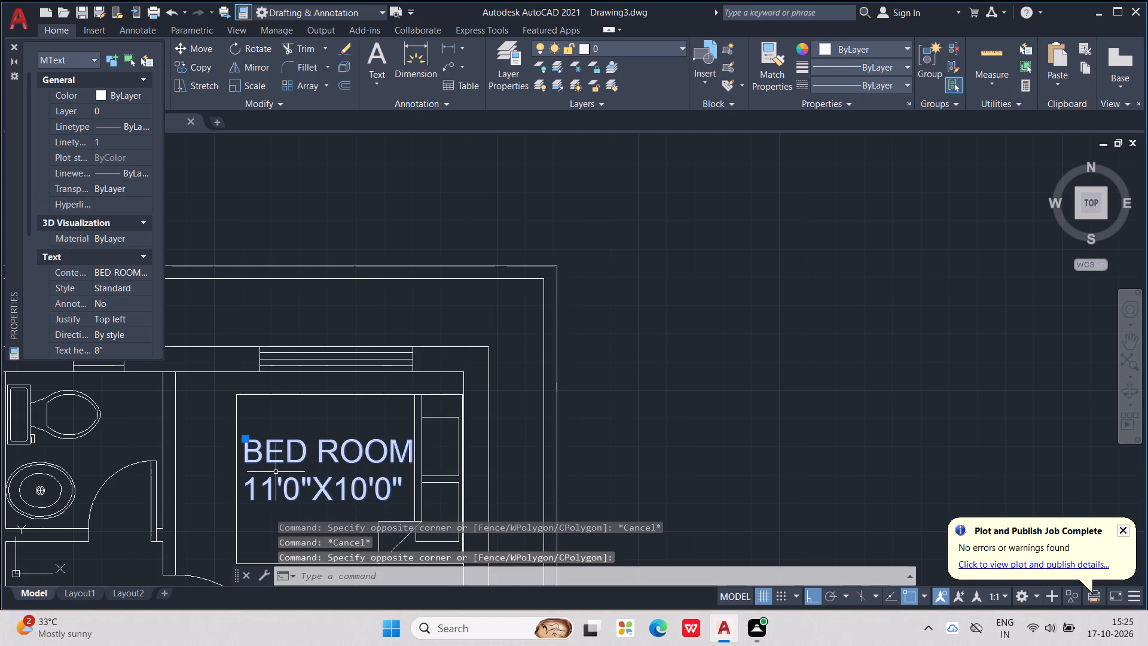
double_click(316, 485)
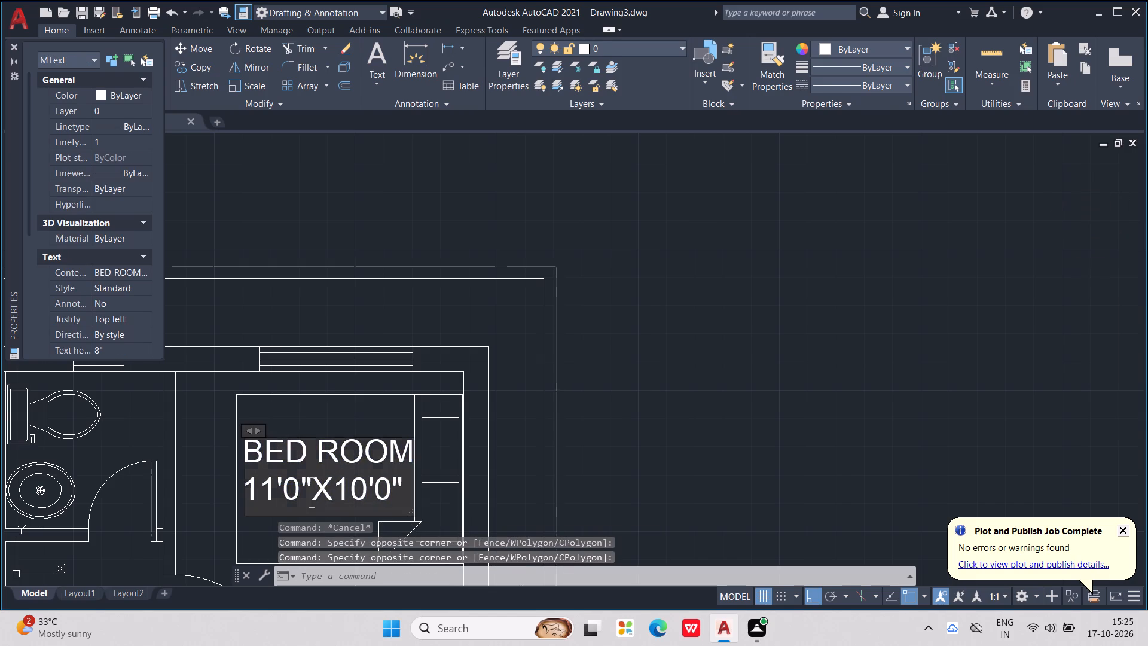
left_click(294, 476)
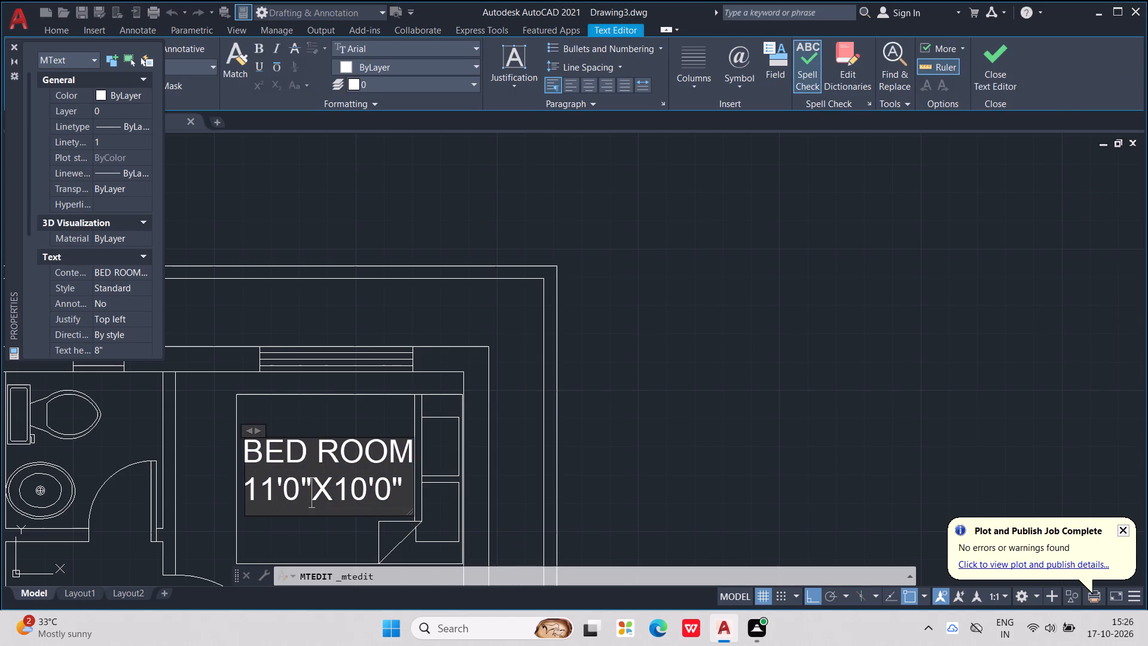
left_click(310, 491)
left_click(300, 495)
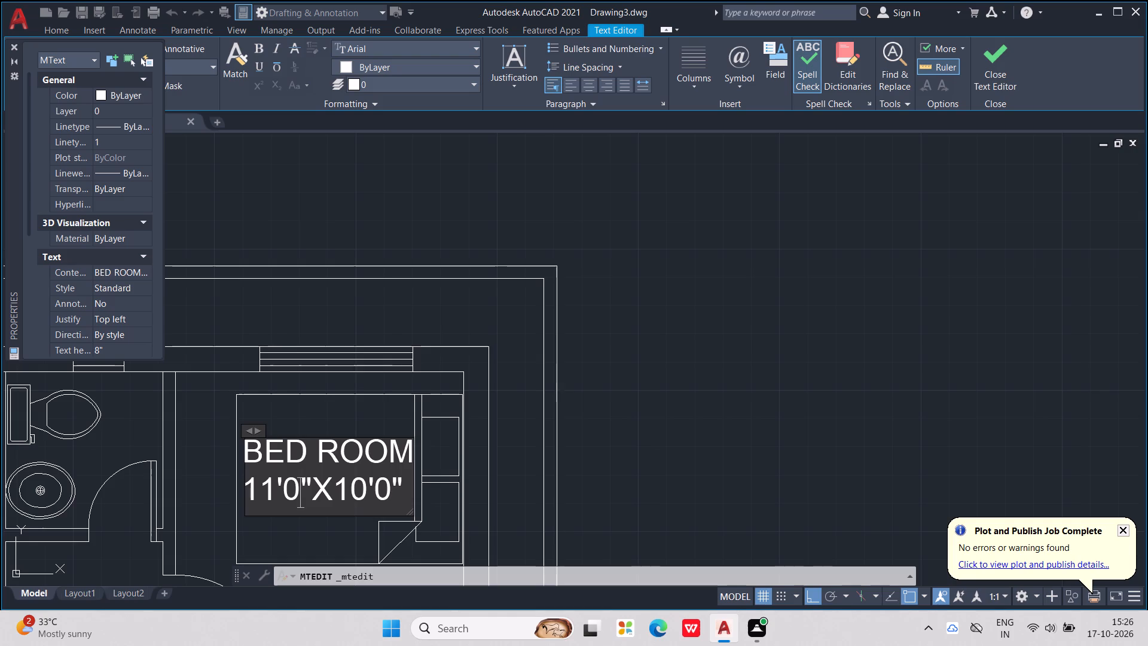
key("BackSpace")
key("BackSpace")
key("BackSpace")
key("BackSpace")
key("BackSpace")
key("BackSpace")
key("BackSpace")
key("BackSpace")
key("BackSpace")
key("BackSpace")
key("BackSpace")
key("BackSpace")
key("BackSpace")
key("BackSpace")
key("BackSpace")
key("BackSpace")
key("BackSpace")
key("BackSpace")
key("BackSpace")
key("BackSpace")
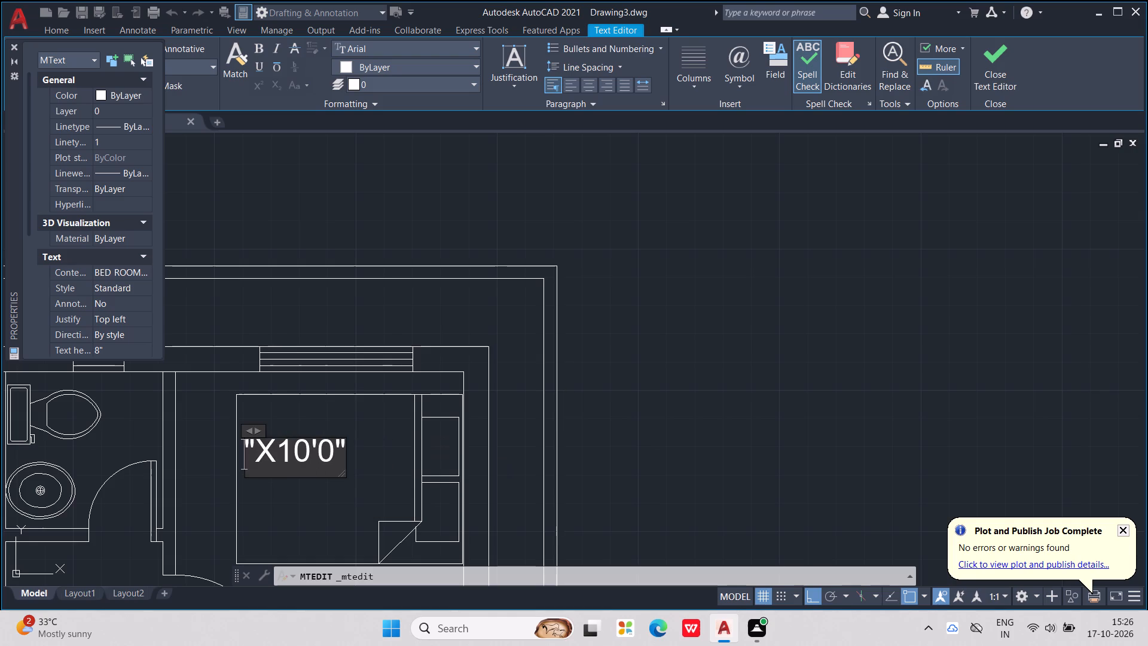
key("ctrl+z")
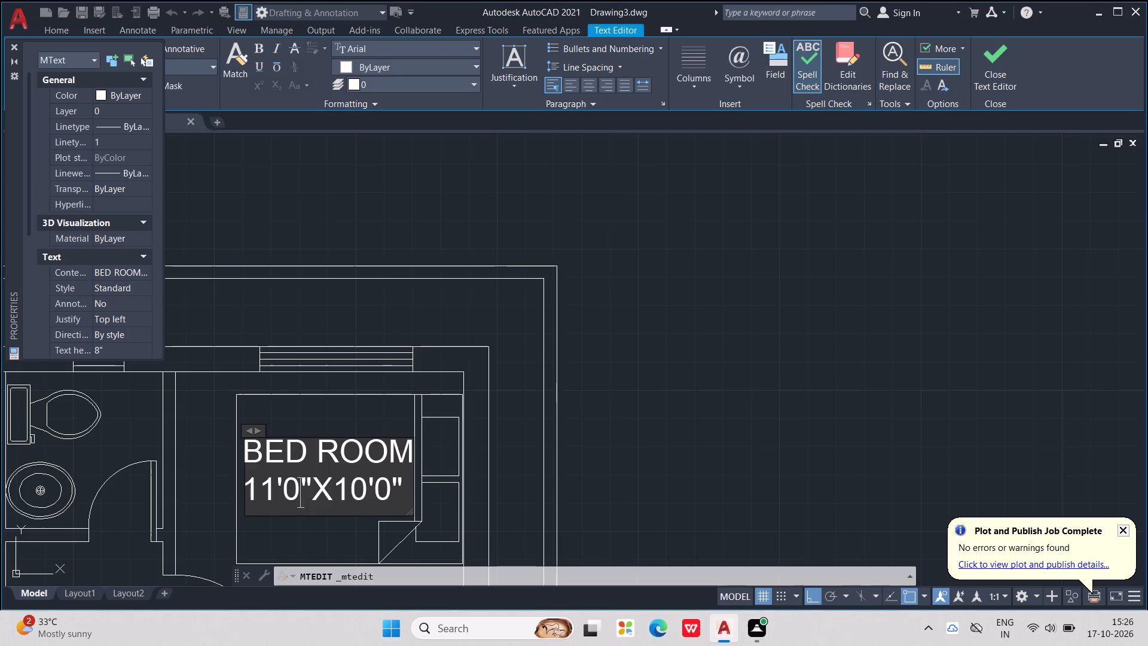
Change the first dimension in the right bedroom's label to 9'6", so the line reads 9'6"X10'0", and finish editing.
key("BackSpace")
key("BackSpace")
key("BackSpace")
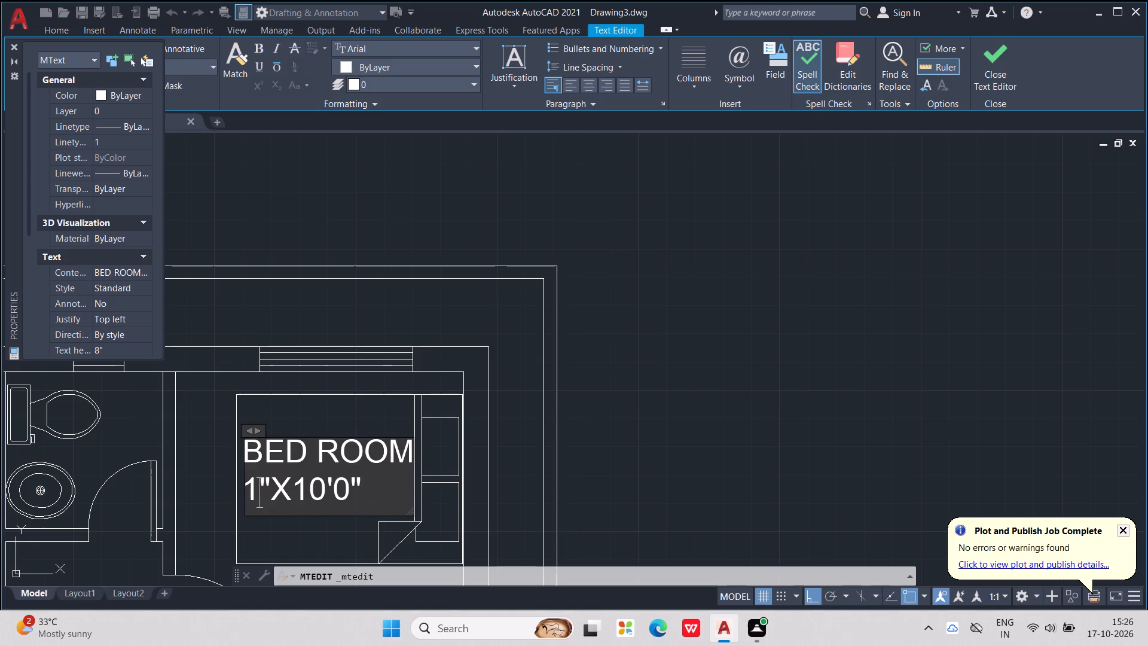
key("BackSpace")
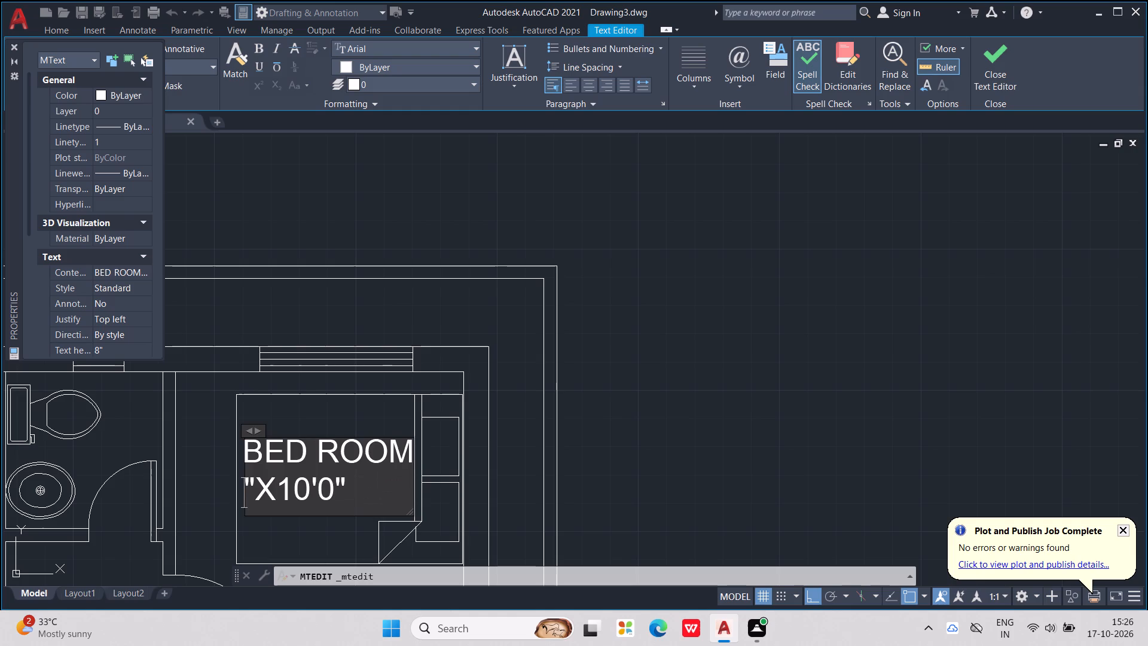
type("9'")
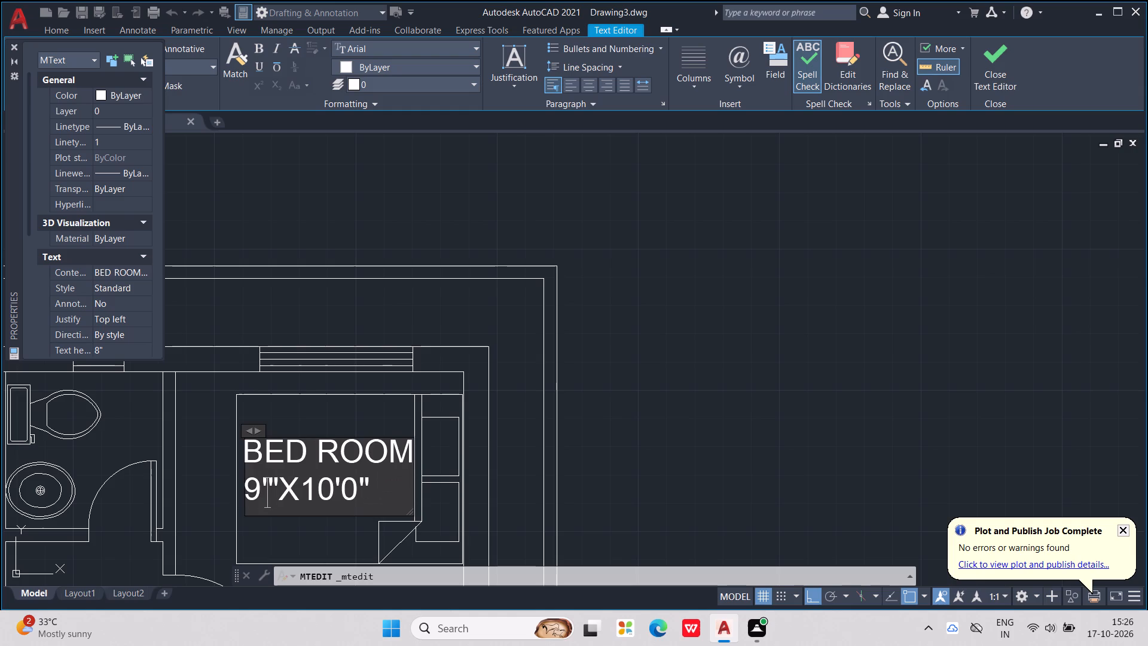
key("6")
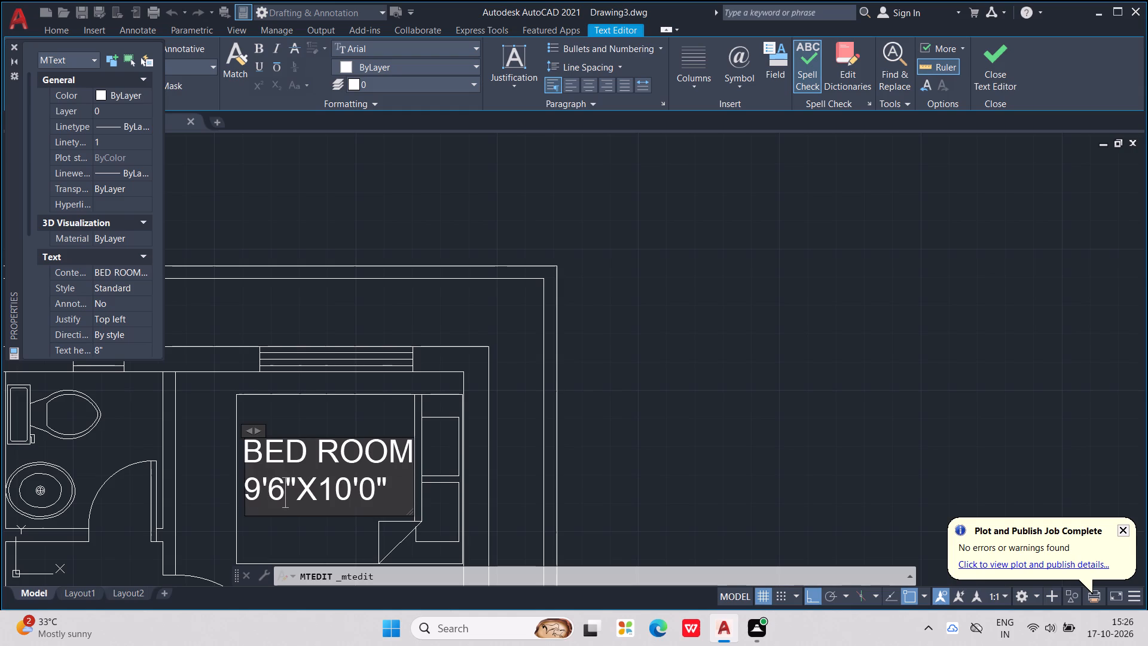
key("Right")
left_click_drag(283, 315, 283, 306)
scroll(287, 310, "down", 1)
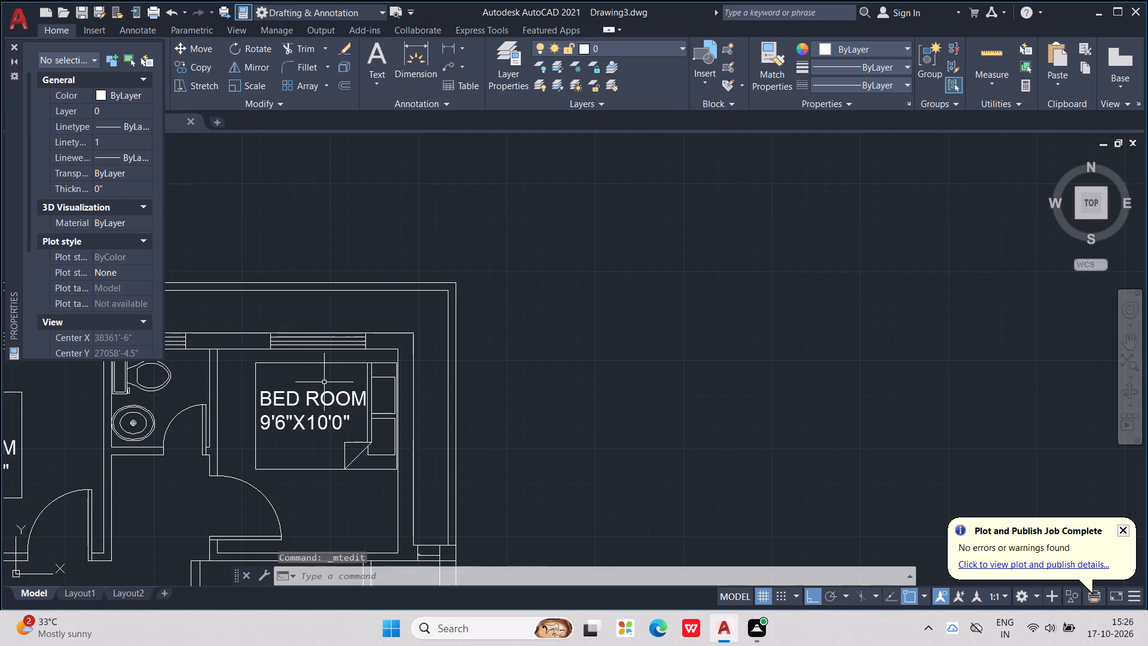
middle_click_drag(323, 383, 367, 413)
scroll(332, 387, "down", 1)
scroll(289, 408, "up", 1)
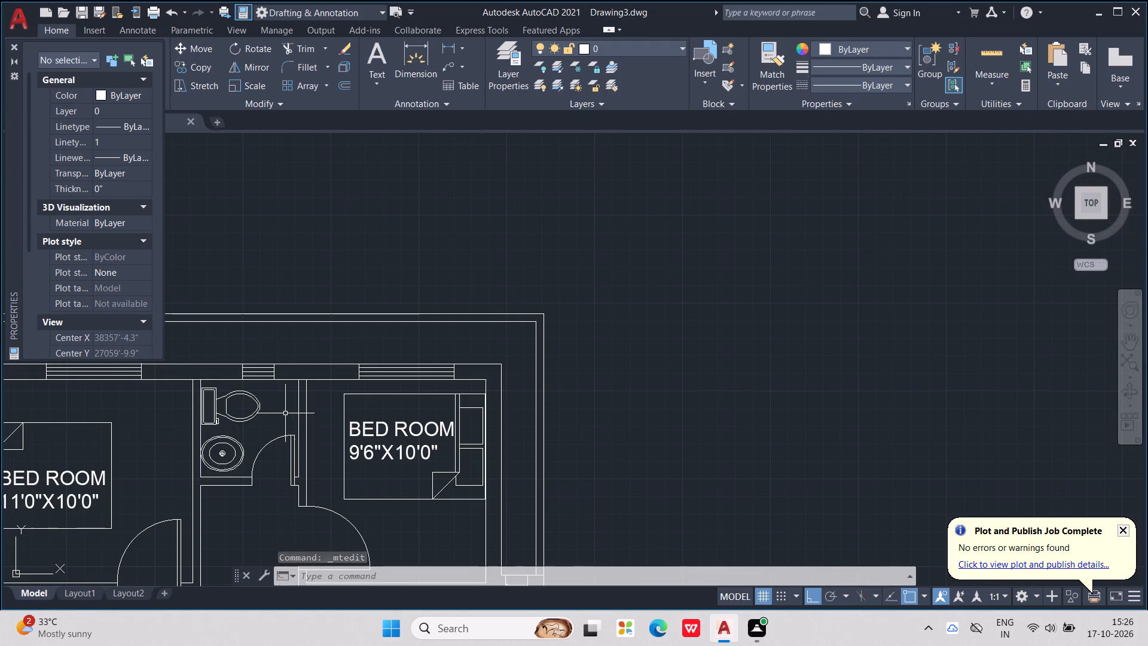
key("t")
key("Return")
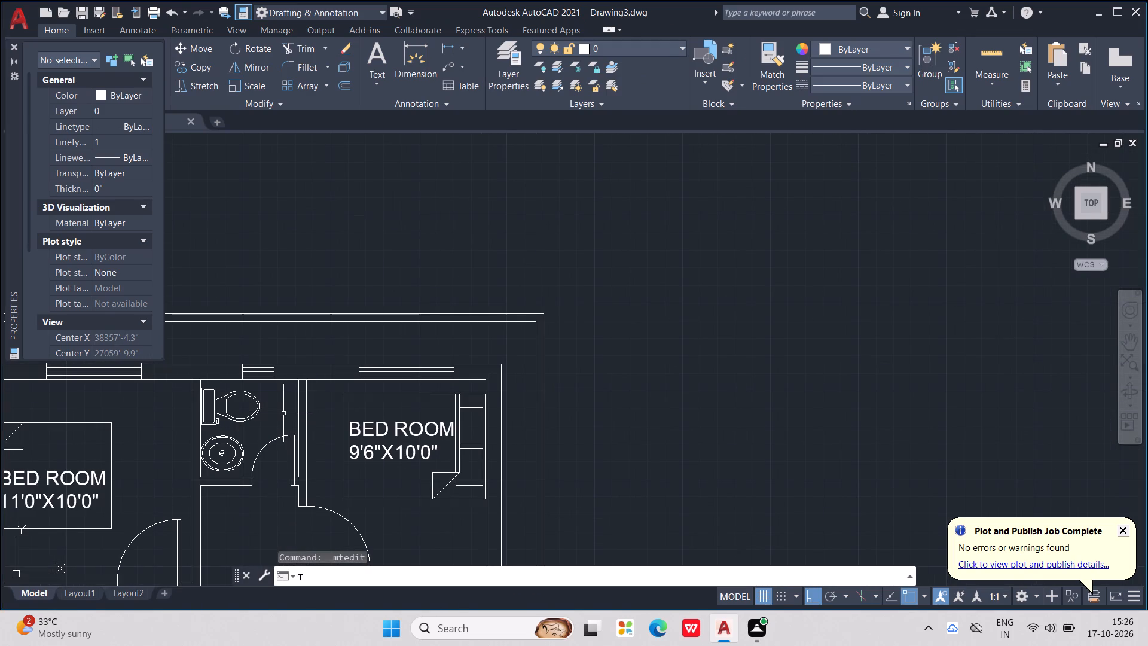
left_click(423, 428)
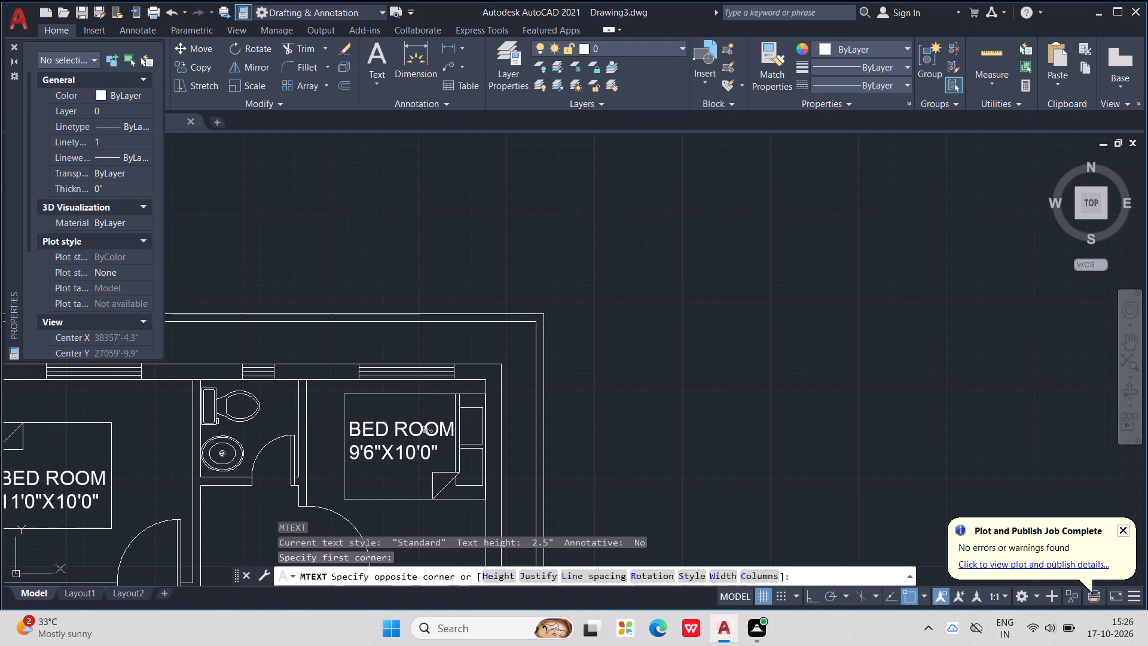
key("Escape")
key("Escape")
Copy the right bedroom's label and paste it over the toilet fixture in the bathroom between the bedrooms.
left_click(420, 432)
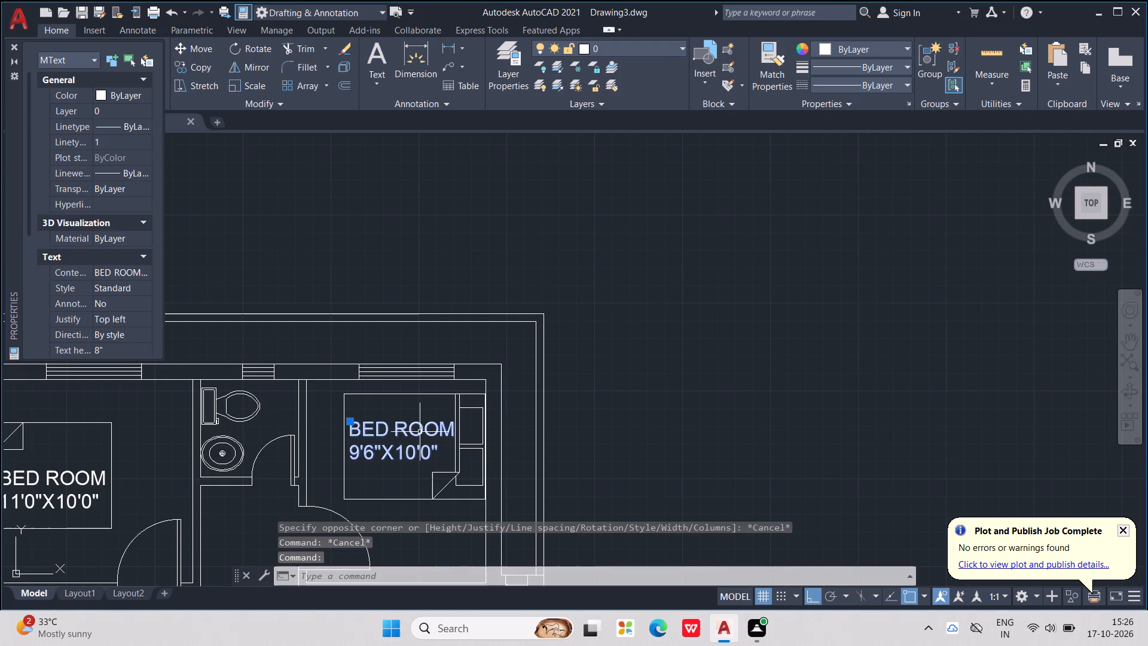
key("ctrl+c")
key("ctrl+v")
scroll(316, 417, "up", 1)
middle_click_drag(245, 394, 303, 446)
left_click(216, 484)
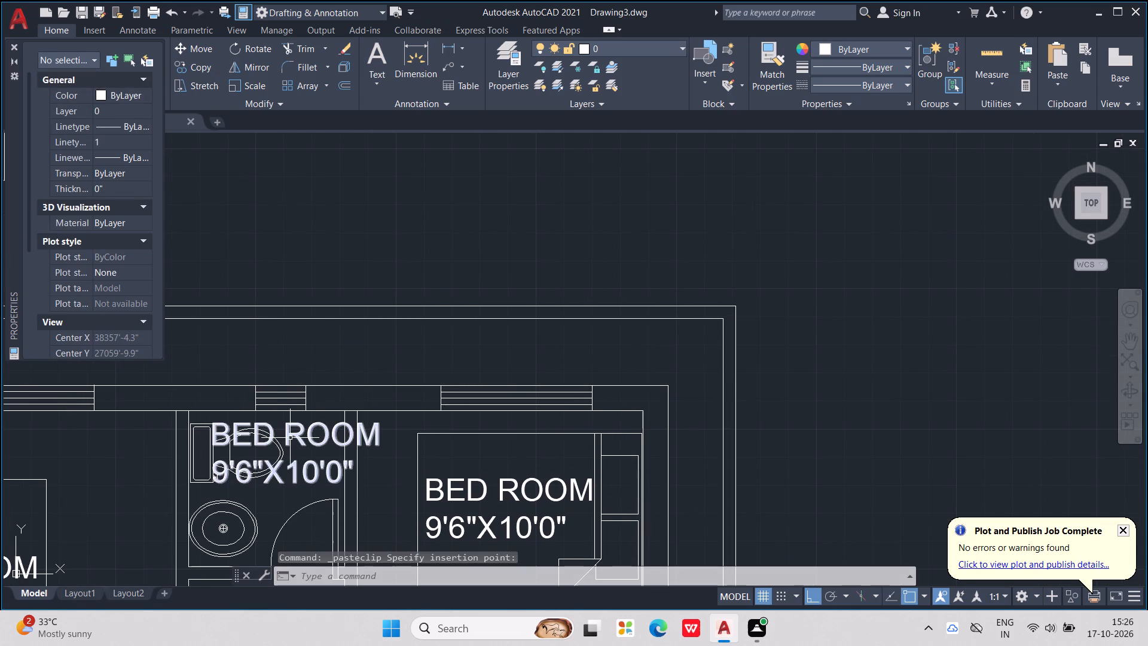
Replace the name line of the pasted bathroom label with TOILET, keeping the dimension line below it.
double_click(290, 438)
left_click(350, 425)
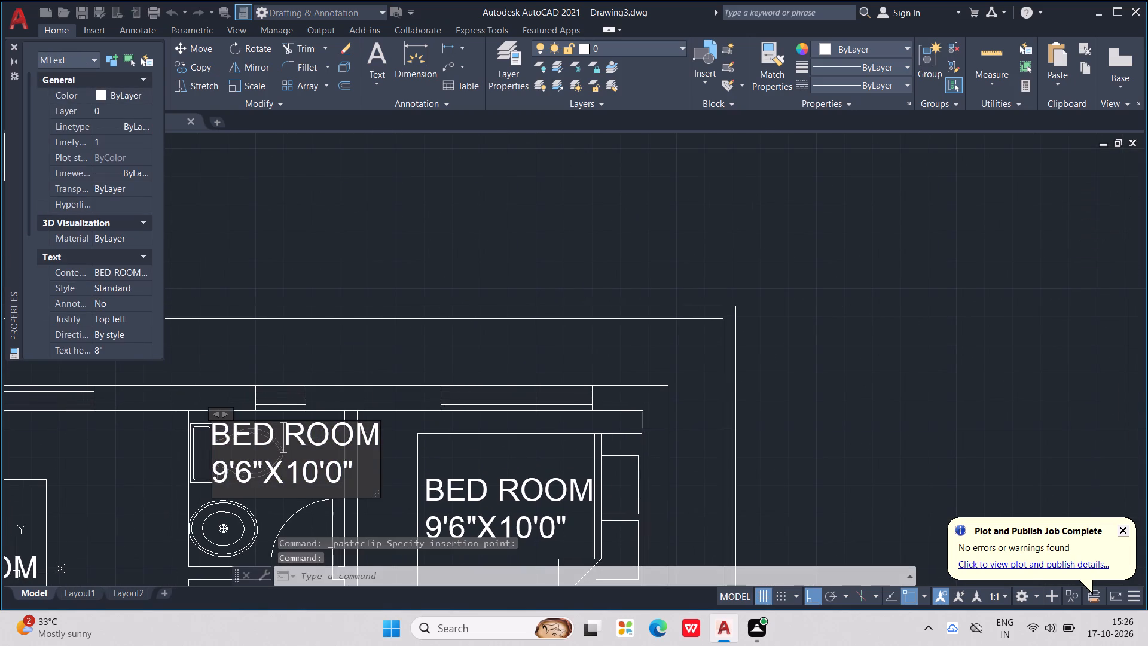
key("Right")
key("Right")
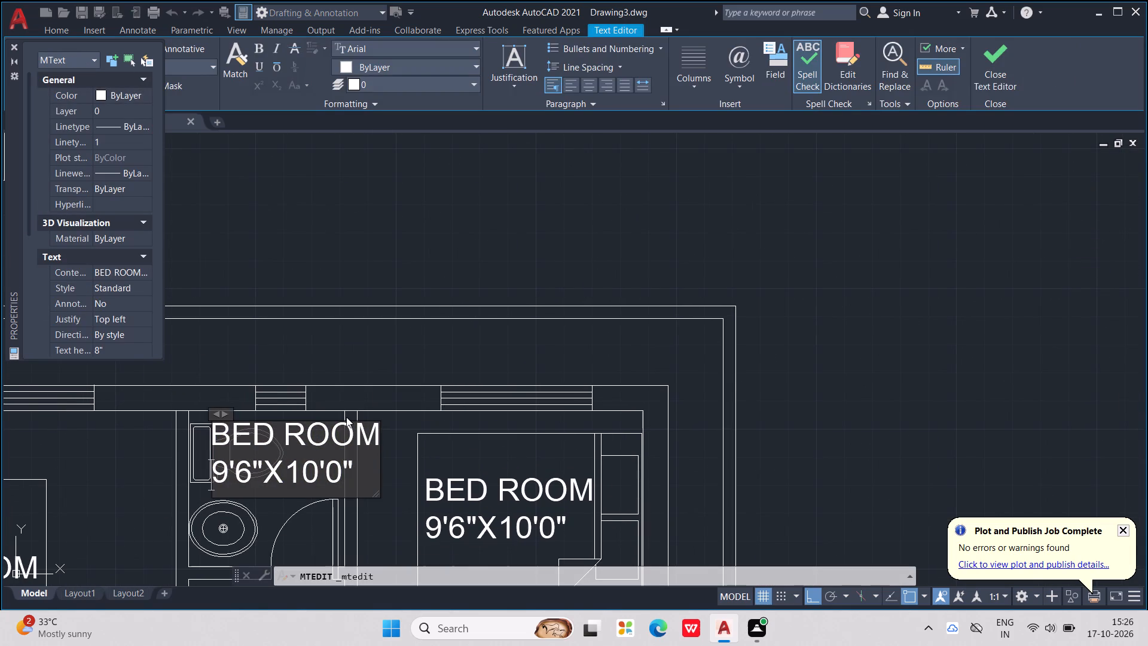
key("Left")
key("BackSpace")
key("BackSpace")
key("BackSpace")
key("BackSpace")
key("BackSpace")
key("BackSpace")
key("BackSpace")
key("BackSpace")
key("BackSpace")
key("BackSpace")
key("BackSpace")
key("BackSpace")
key("BackSpace")
key("BackSpace")
key("BackSpace")
key("BackSpace")
key("BackSpace")
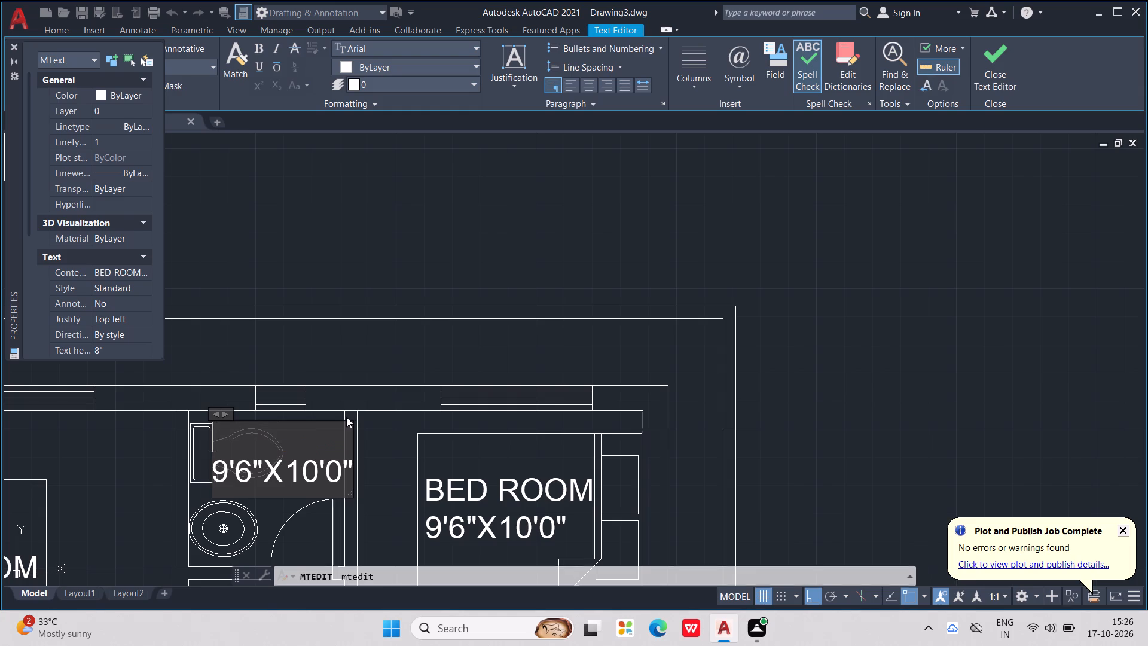
key("t")
type("OILET")
key("Down")
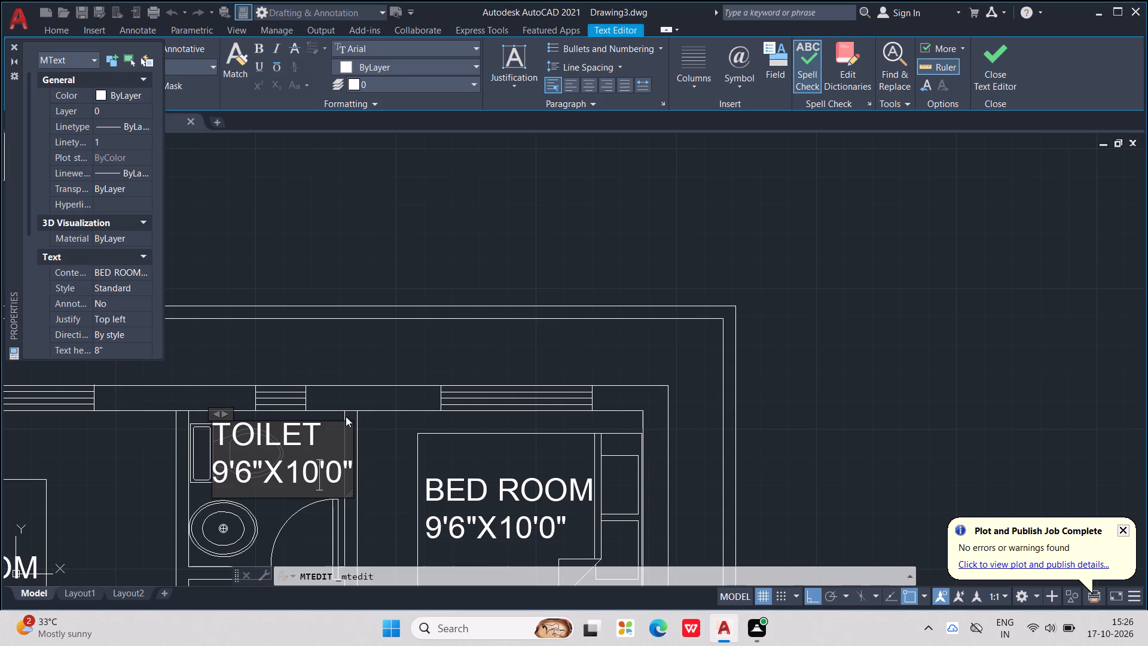
Add the prefix C. before TOILET so the bathroom label's name line reads C.TOILET.
key("Up")
key("Left")
key("Left")
key("Left")
key("Left")
key("Left")
key("Left")
key("c")
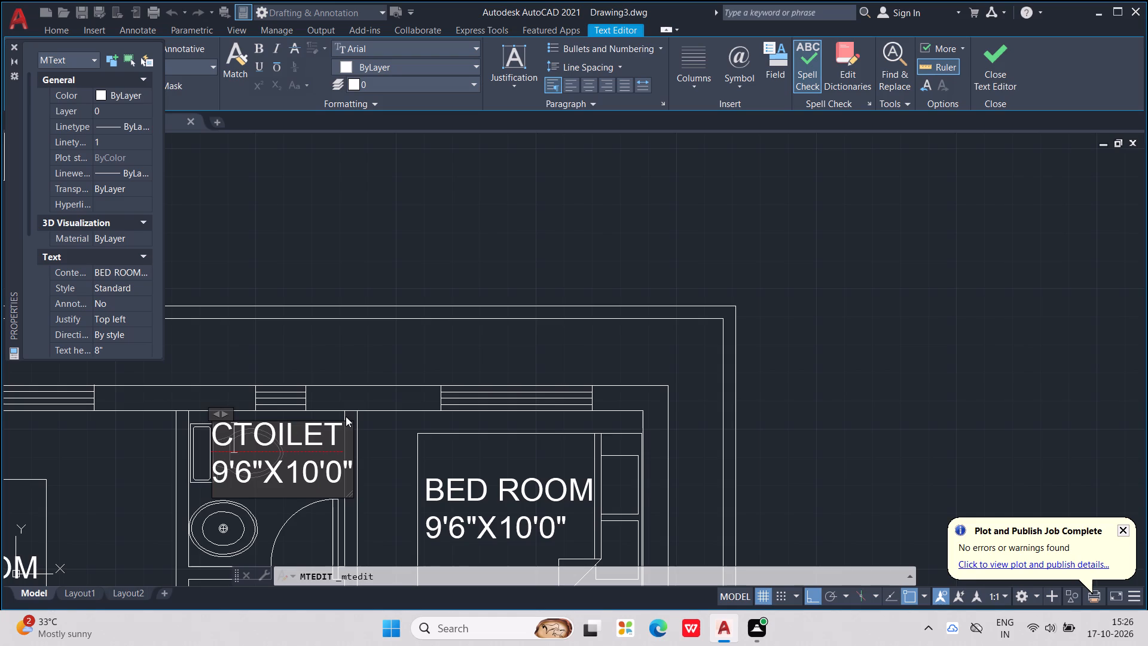
key("period")
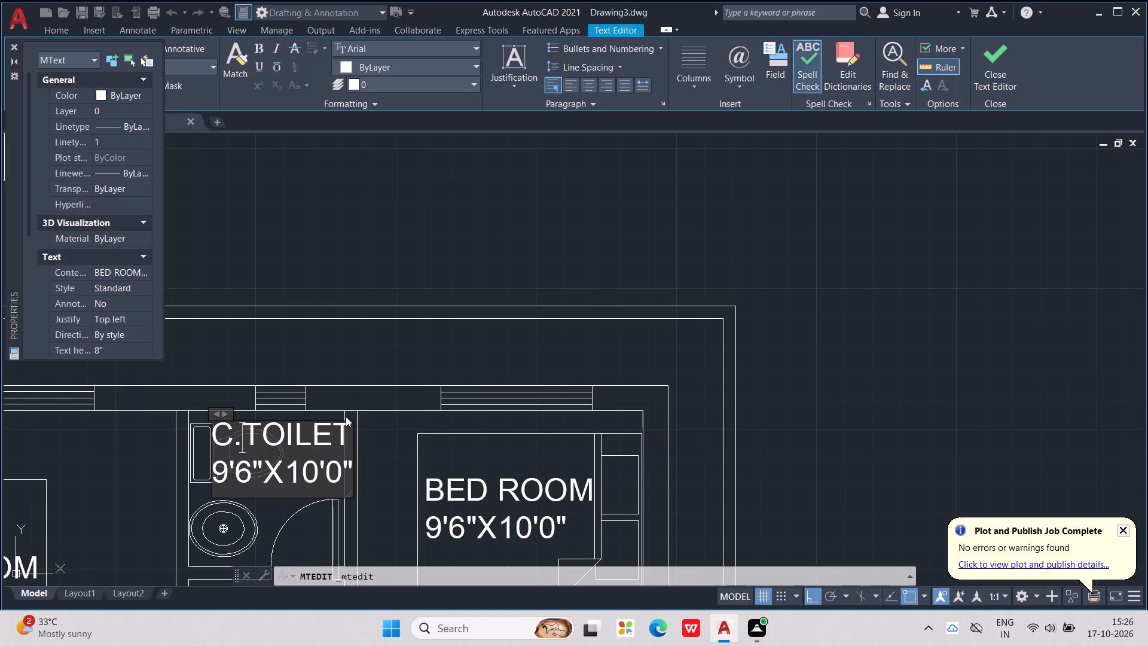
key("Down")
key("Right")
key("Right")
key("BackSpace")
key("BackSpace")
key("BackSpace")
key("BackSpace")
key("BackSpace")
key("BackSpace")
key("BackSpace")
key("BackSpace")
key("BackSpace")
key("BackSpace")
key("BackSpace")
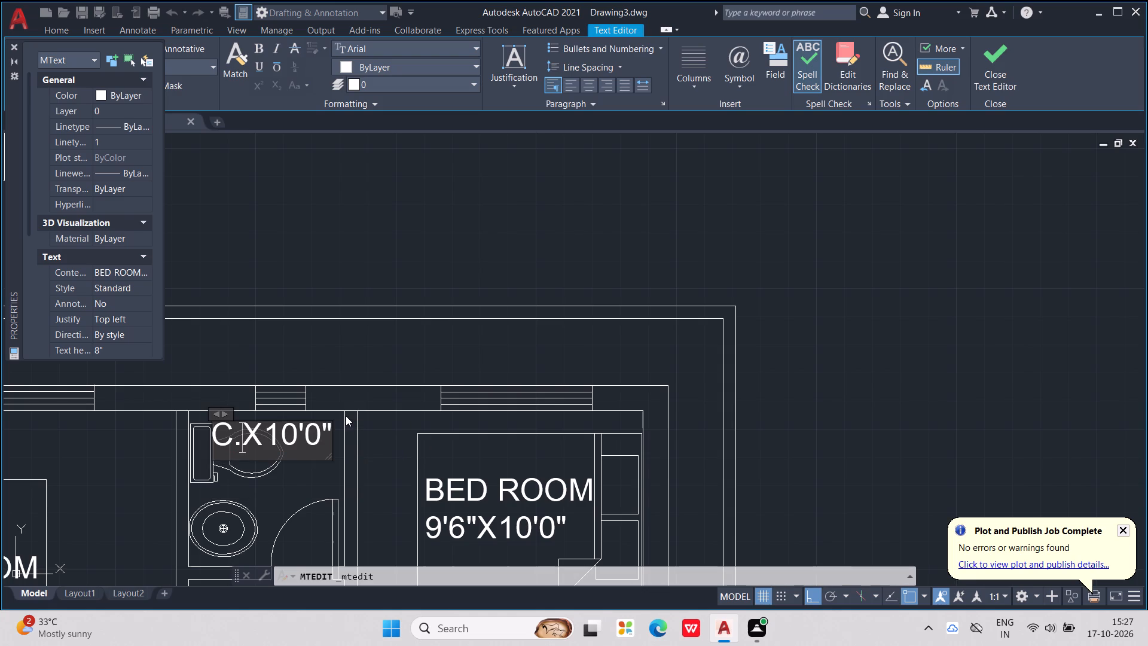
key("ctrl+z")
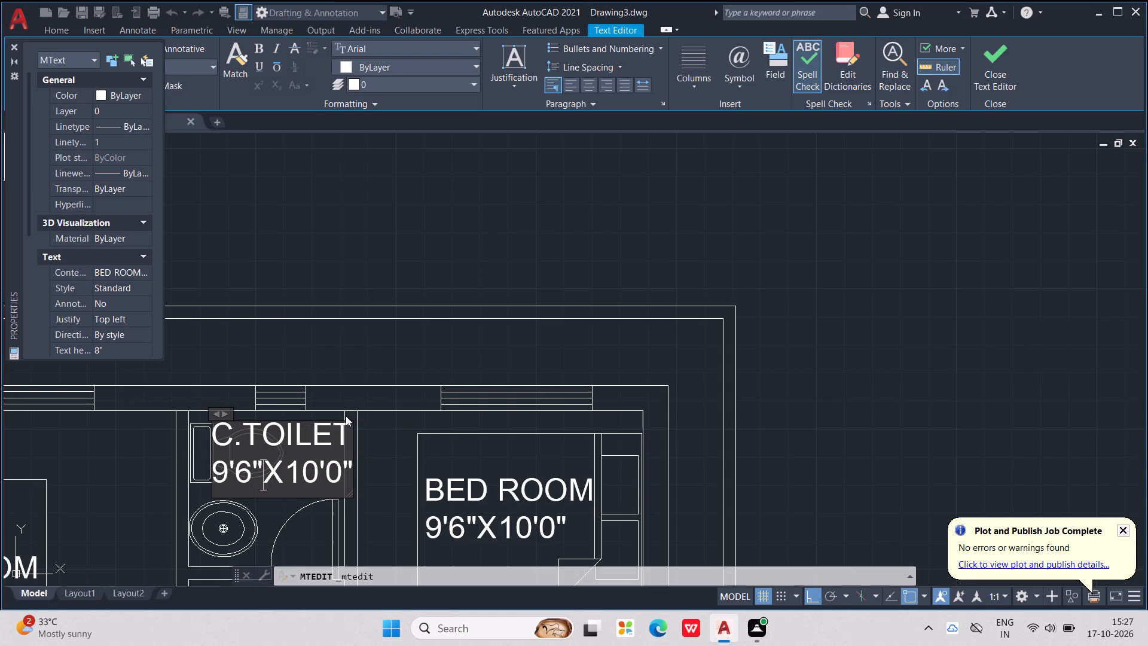
Change the first dimension in the C.TOILET label to 5'0".
key("Left")
key("Left")
key("Left")
key("BackSpace")
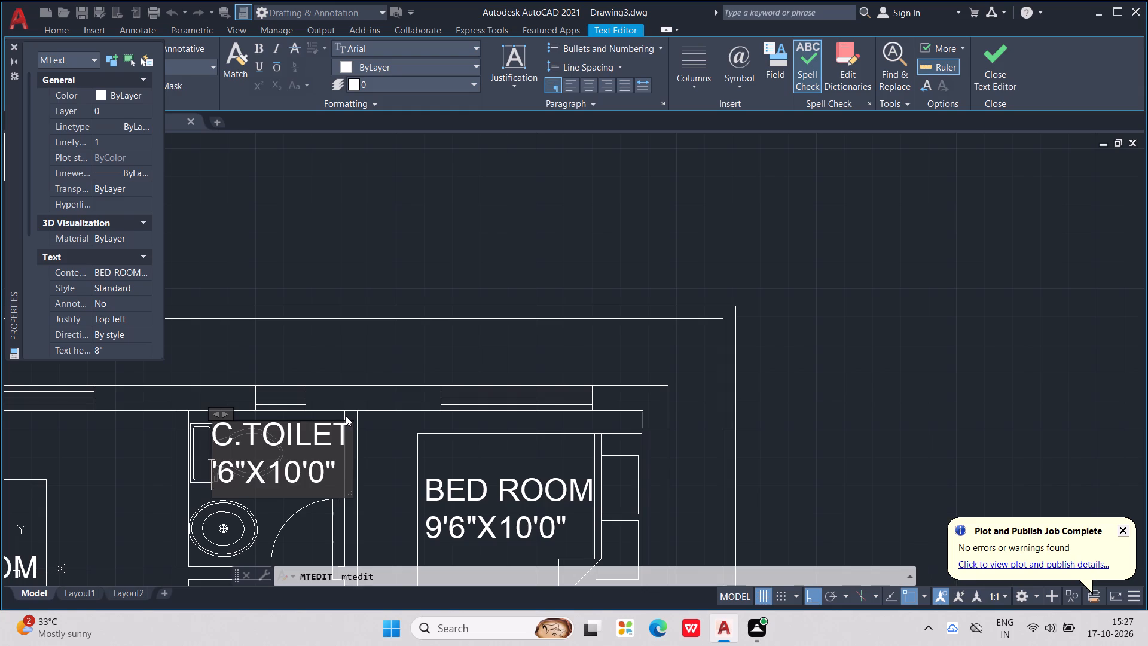
key("5")
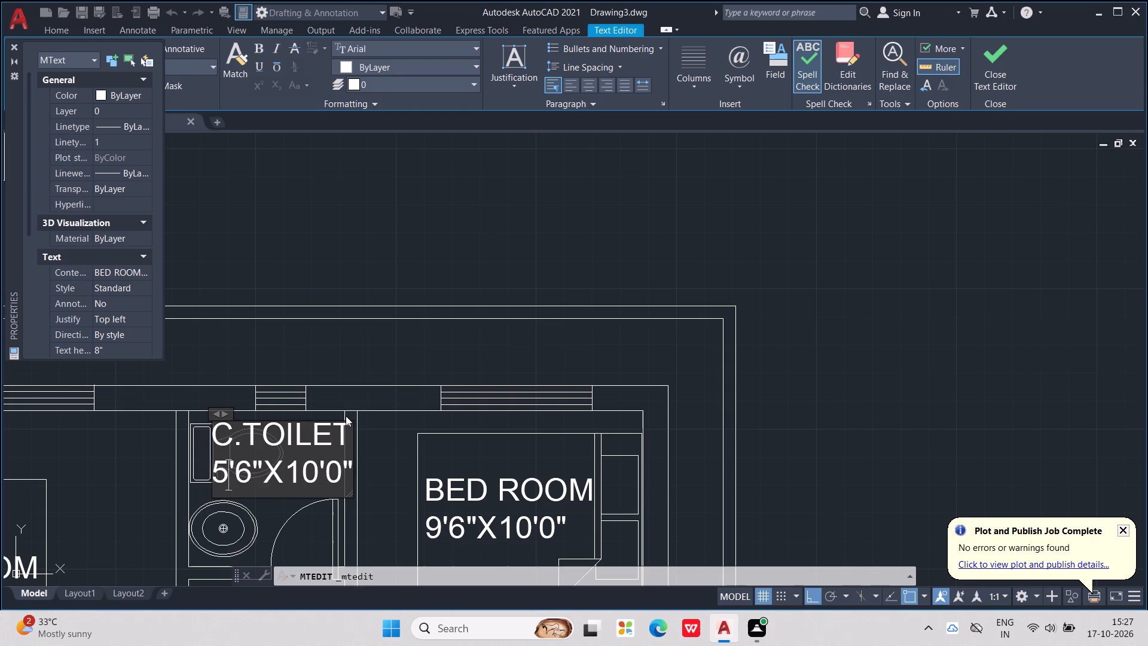
key("Right")
key("Right")
key("BackSpace")
key("0")
key("Right")
Change the second dimension in the C.TOILET label to 6'6" and finish editing the text.
key("Right")
key("Right")
key("Right")
key("BackSpace")
key("BackSpace")
key("6")
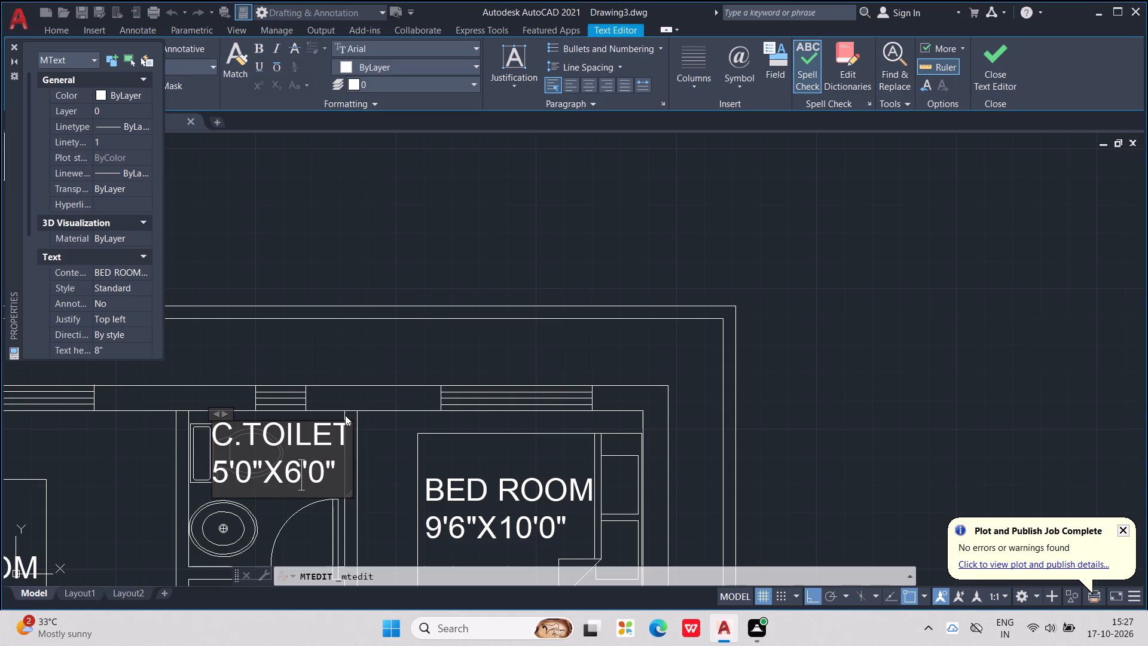
key("Right")
key("Right")
key("BackSpace")
key("6")
left_click_drag(120, 345, 91, 352)
left_click(113, 348)
left_click(110, 345)
scroll(108, 339, "down", 2)
left_click(265, 266)
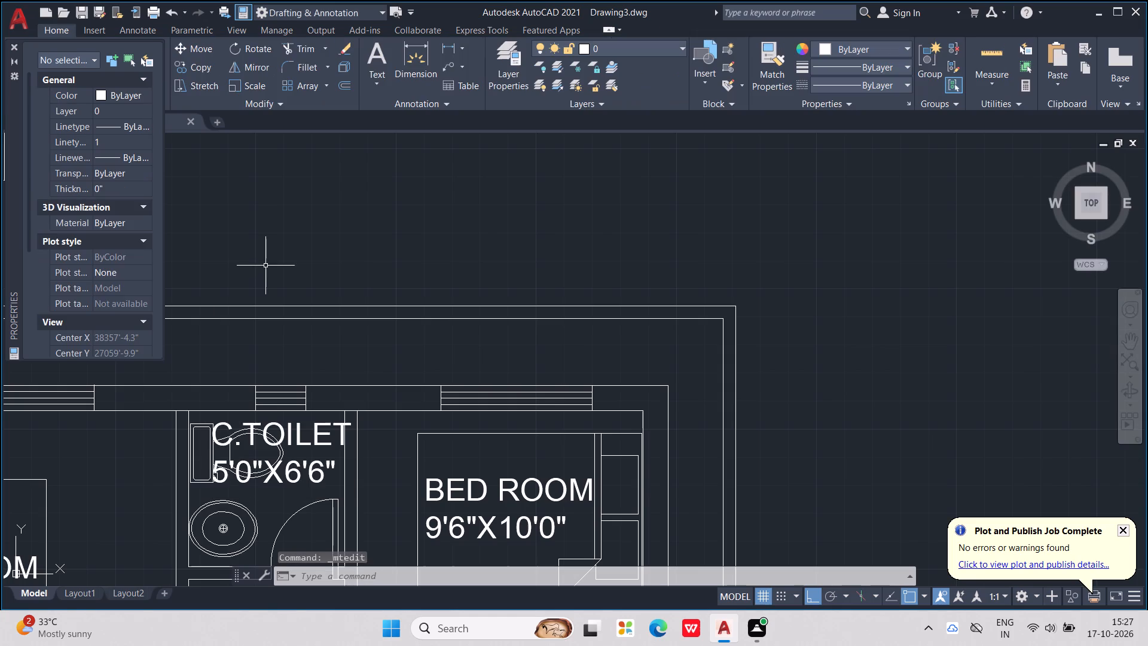
Set the text height of the C.TOILET label to 5".
left_click(291, 432)
right_click(291, 432)
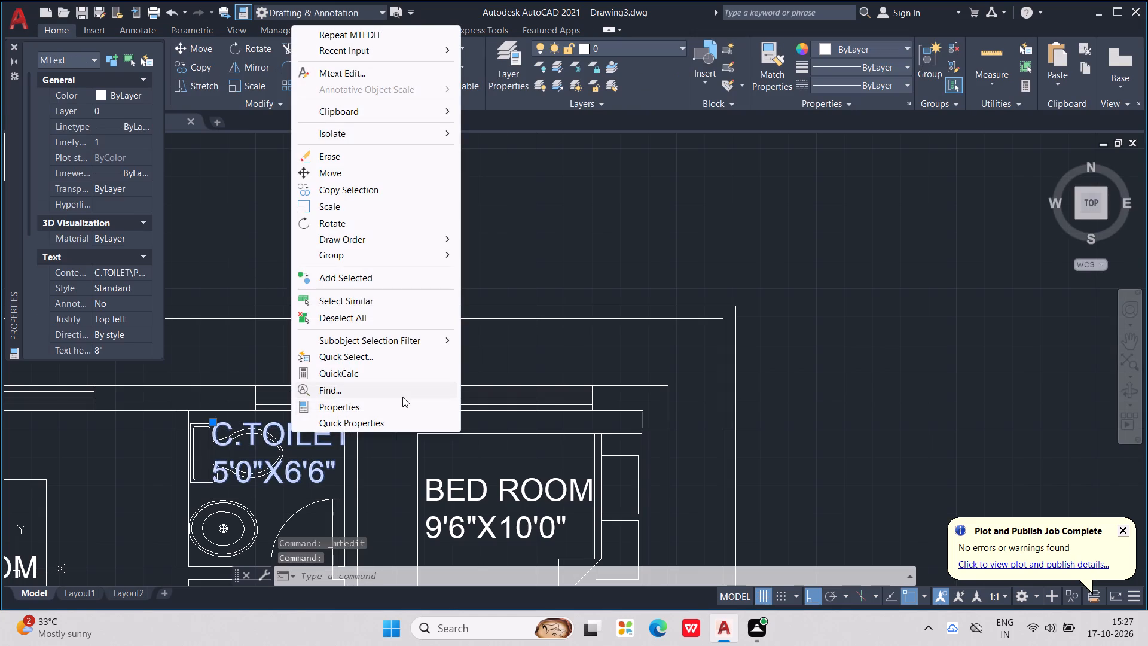
left_click(398, 416)
left_click(343, 255)
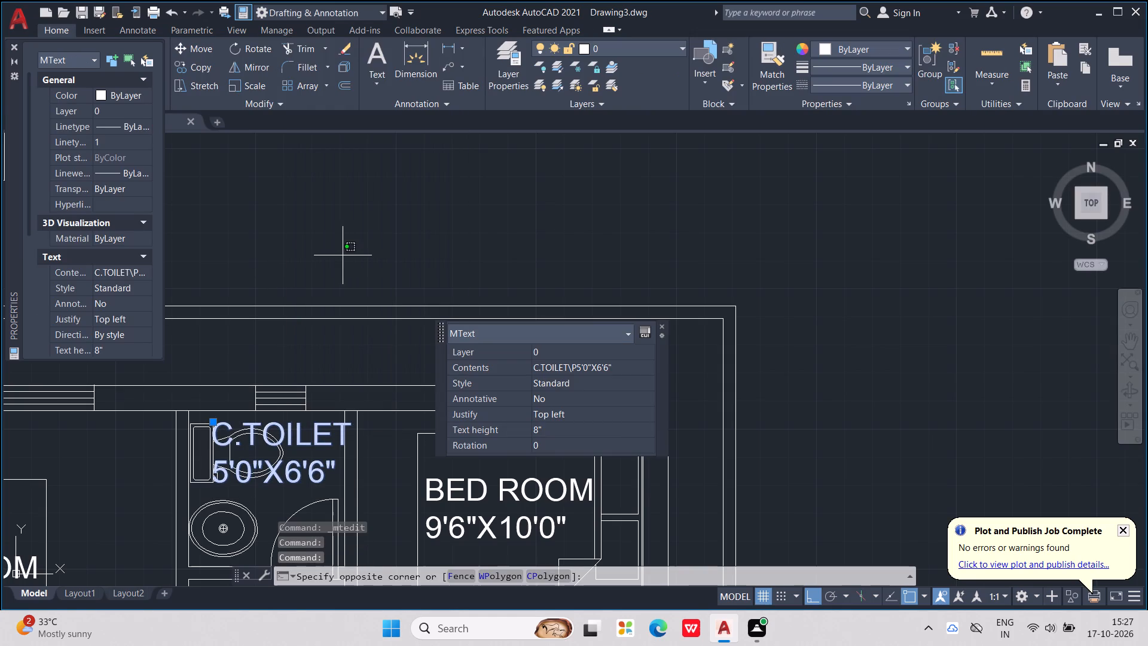
left_click(555, 435)
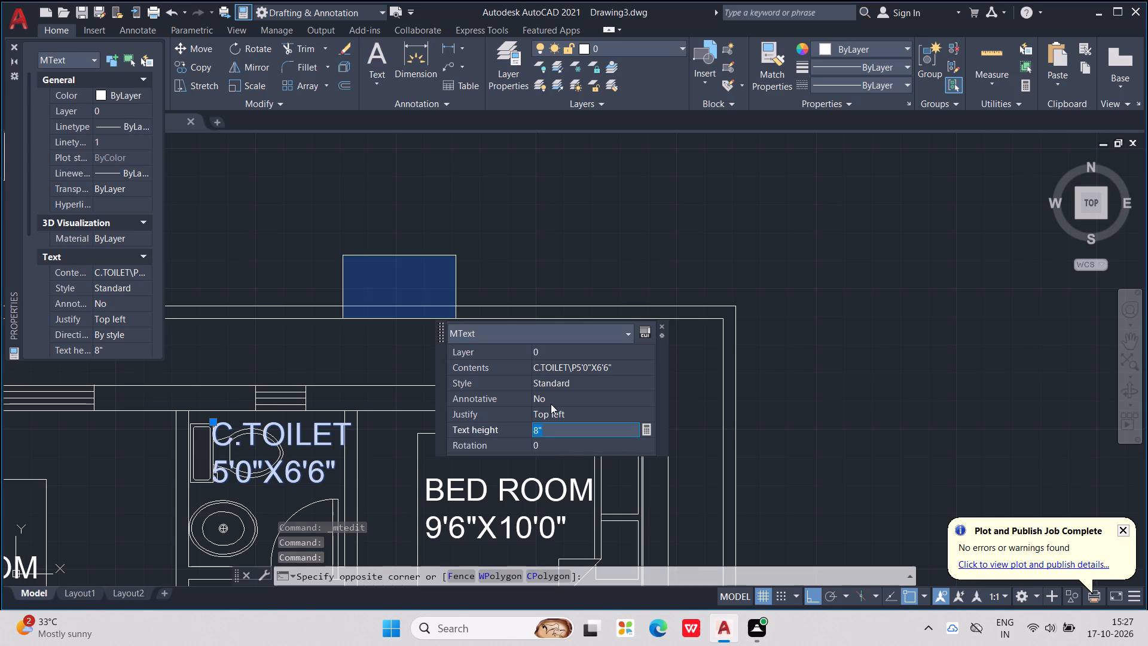
key("BackSpace")
type("5\"")
key("Return")
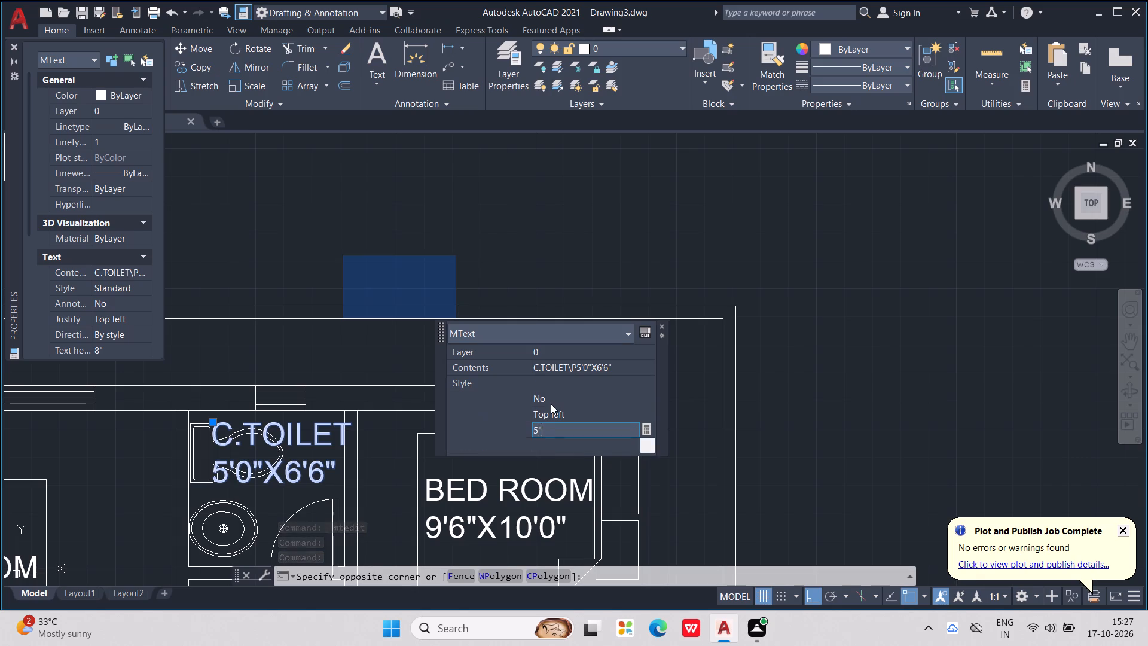
left_click(277, 234)
key("Escape")
key("Escape")
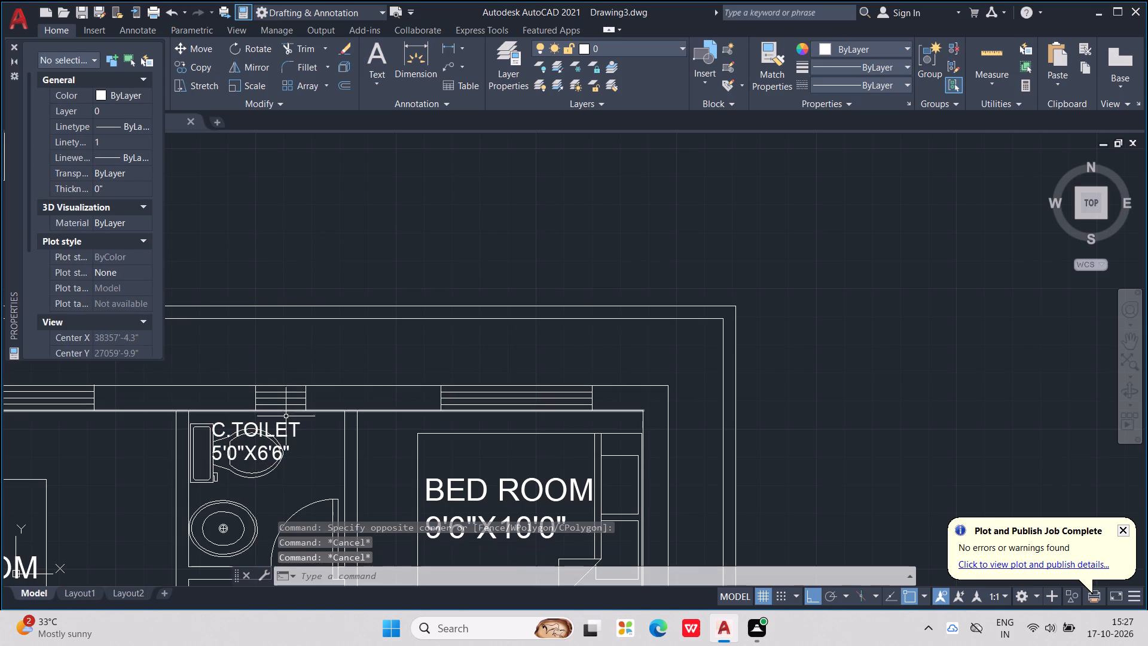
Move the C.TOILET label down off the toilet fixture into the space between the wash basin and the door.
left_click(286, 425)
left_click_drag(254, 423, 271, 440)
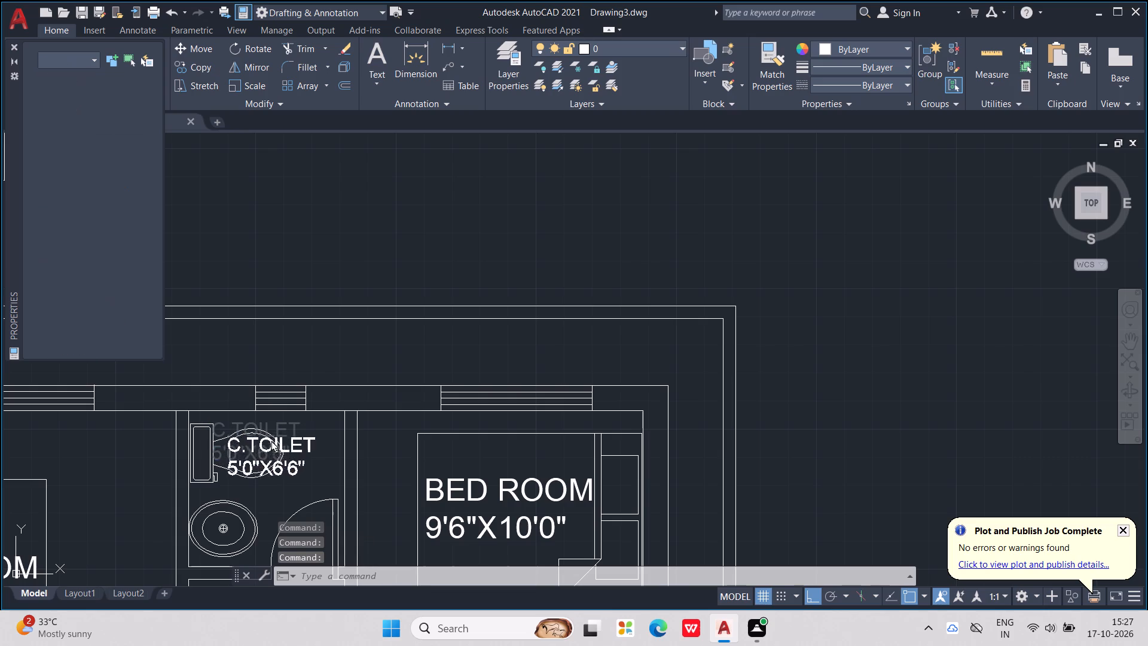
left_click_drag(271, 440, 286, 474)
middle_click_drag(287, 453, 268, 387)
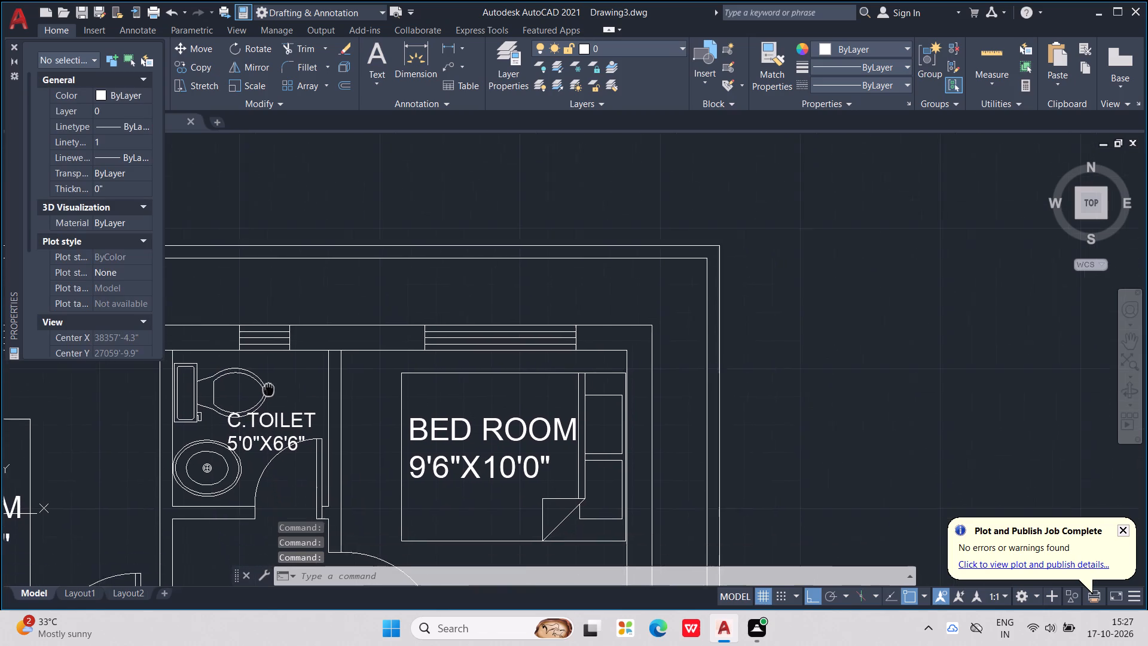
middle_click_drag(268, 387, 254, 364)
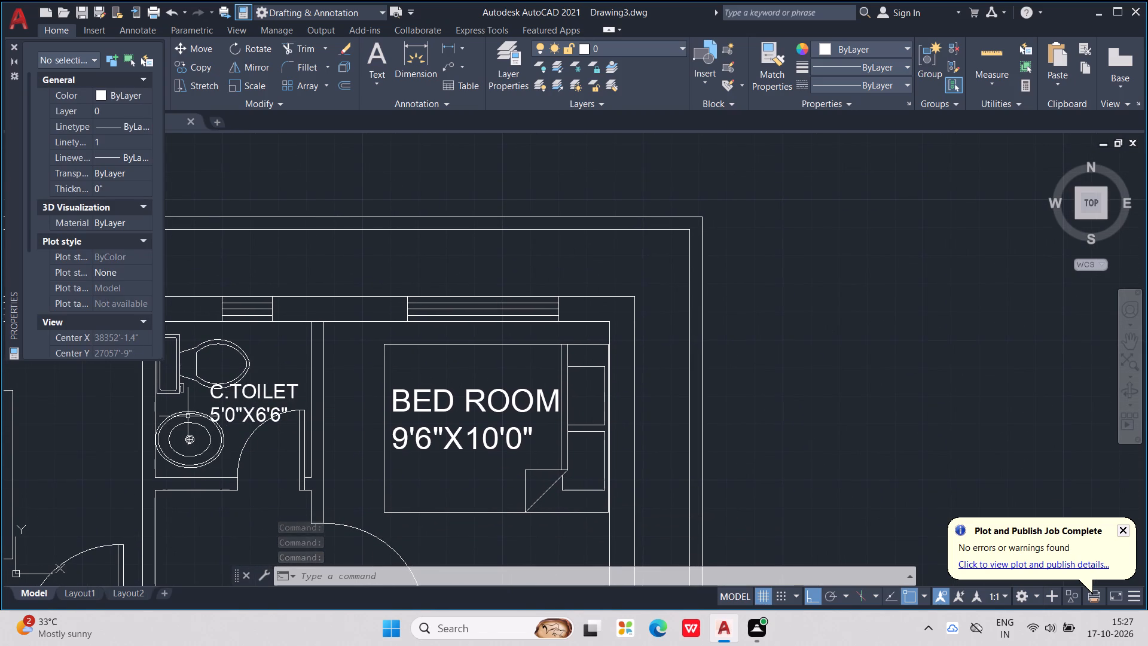
Delete the wash basin from the common toilet between the two bedrooms.
key("Escape")
key("Escape")
left_click(180, 423)
key("Delete")
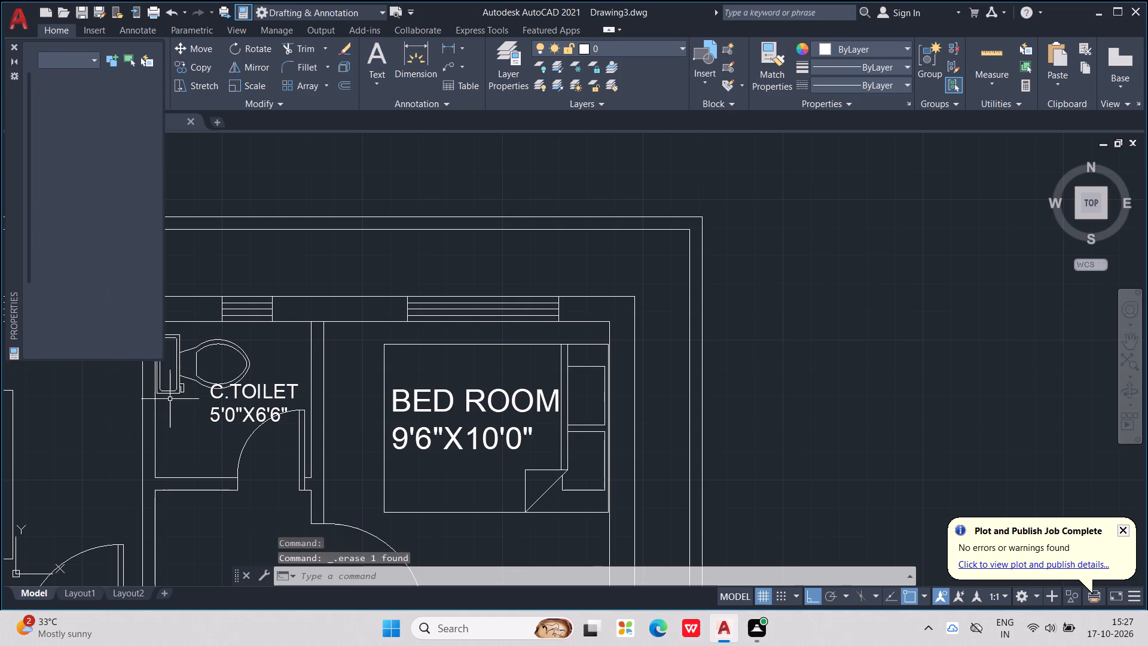
scroll(0, 35, "down", 1)
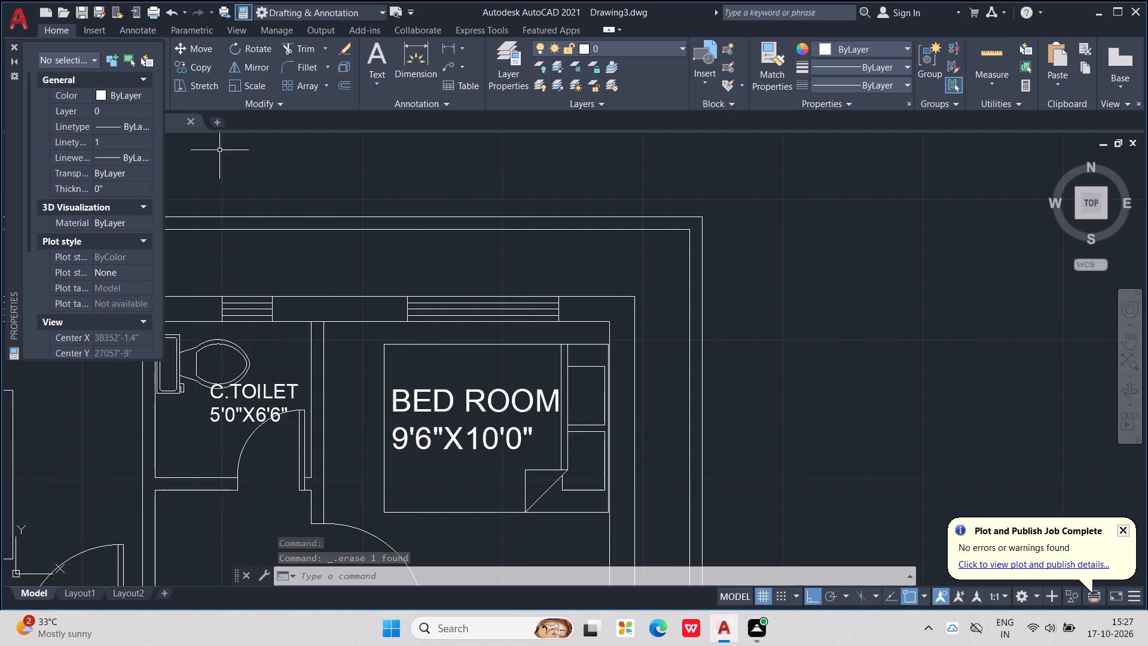
Move the C.TOILET label into the space below the toilet fixture, clear of the door swing.
left_click(260, 386)
left_click_drag(257, 406, 215, 437)
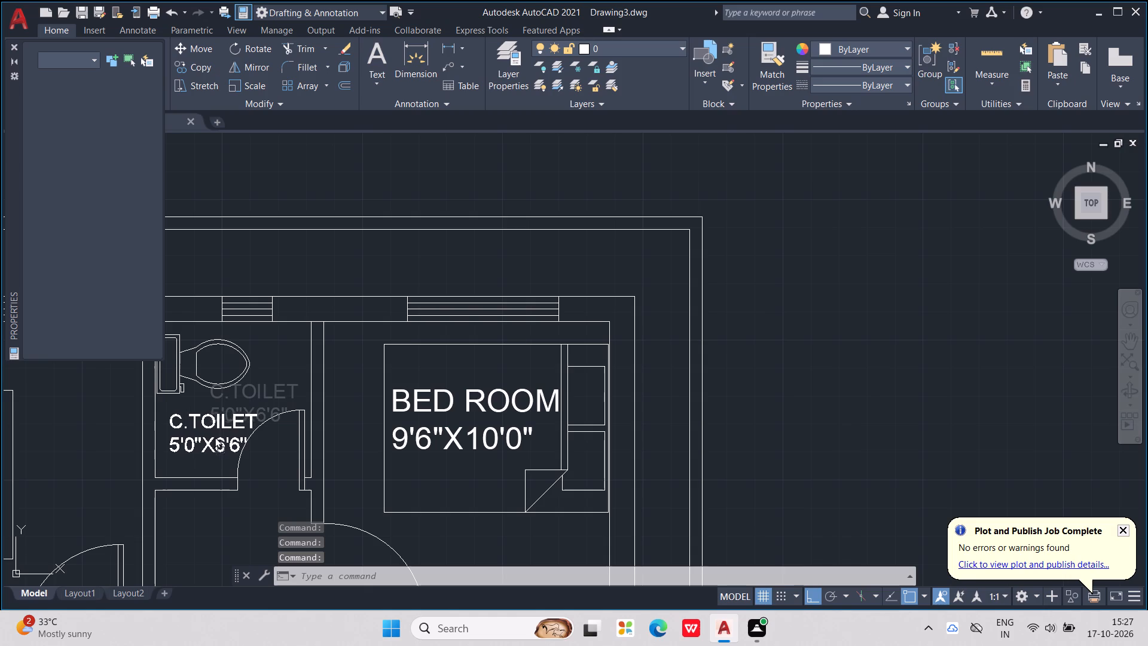
left_click_drag(215, 437, 208, 441)
scroll(208, 435, "down", 2)
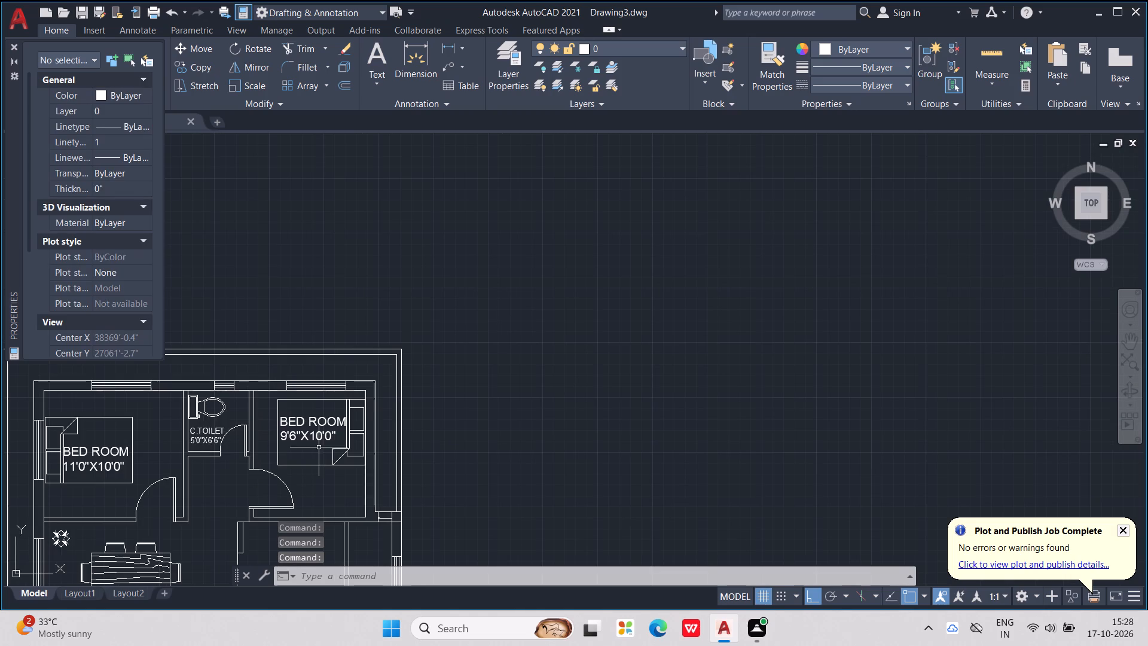
key("Escape")
key("Escape")
key("Escape")
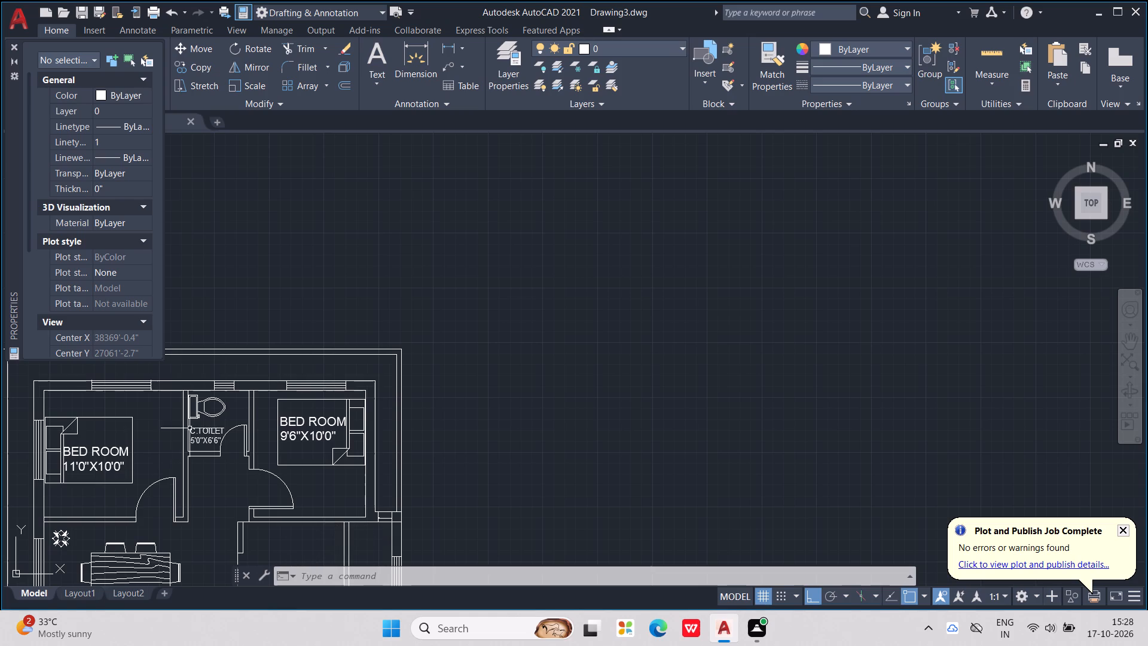
Copy the plant block beside the dining table and paste it above the short wall between the two doors in the living area's lower corner.
middle_click_drag(208, 422, 309, 350)
scroll(331, 403, "down", 1)
middle_click_drag(331, 404, 374, 376)
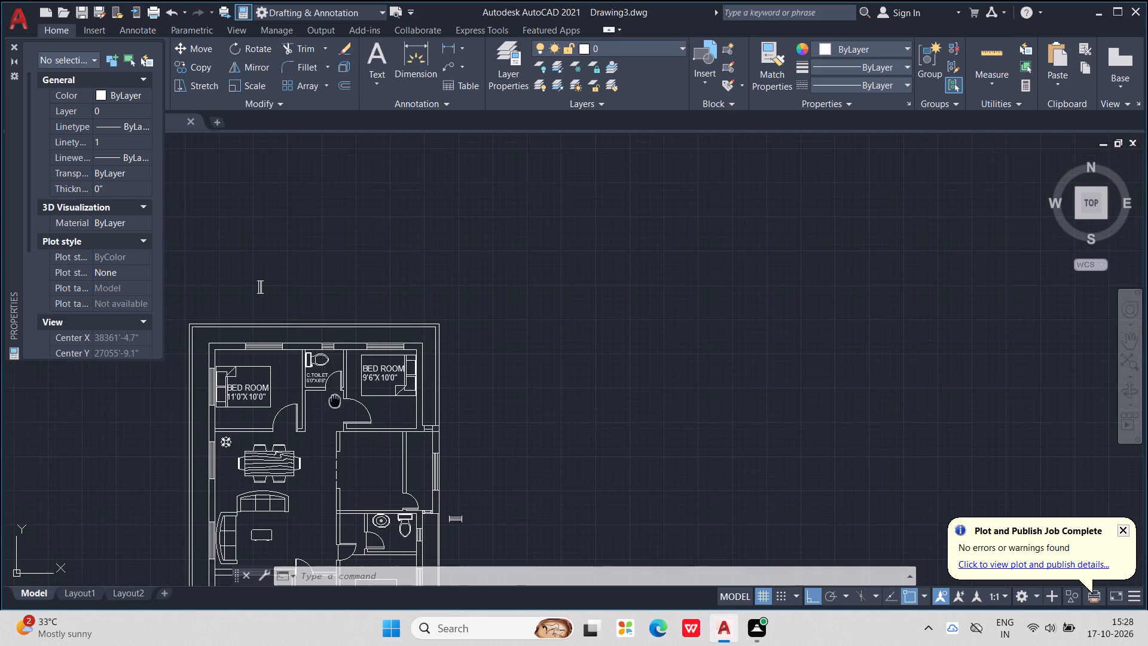
middle_click_drag(374, 376, 454, 281)
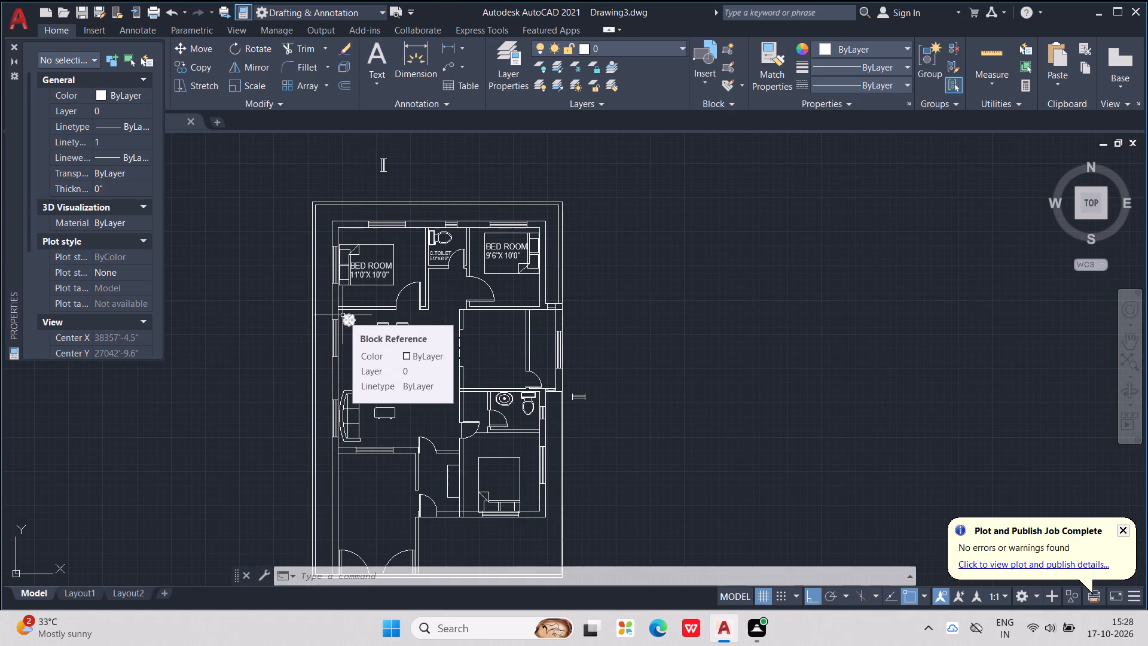
scroll(343, 316, "up", 2)
left_click(346, 317)
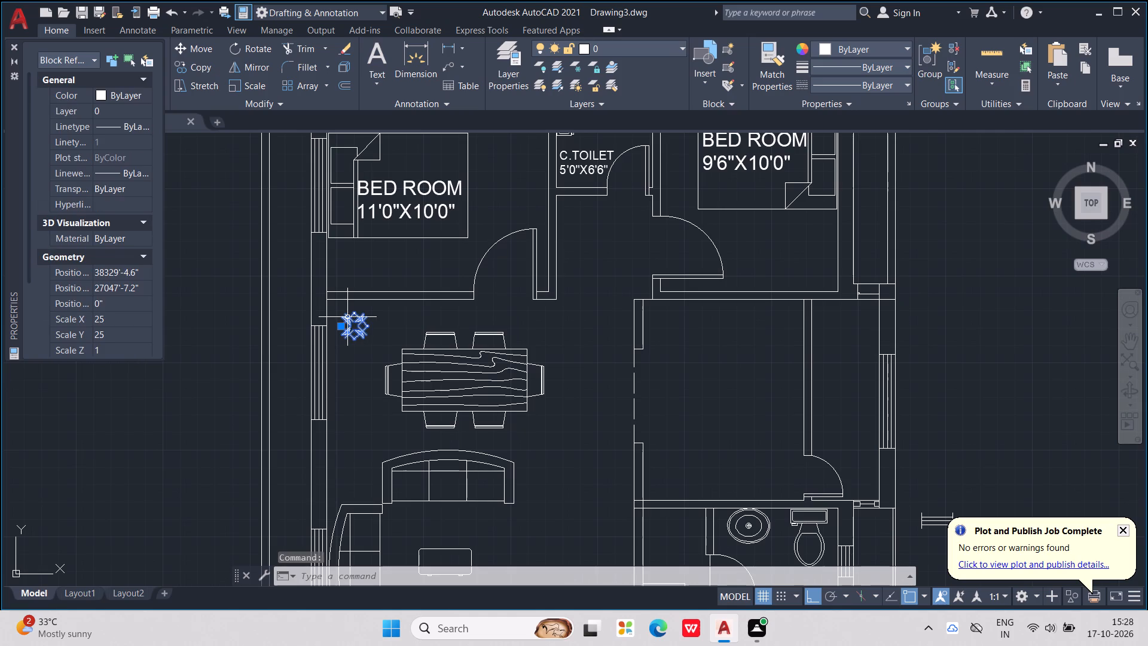
key("ctrl+c")
key("ctrl+v")
middle_click_drag(466, 372, 407, 346)
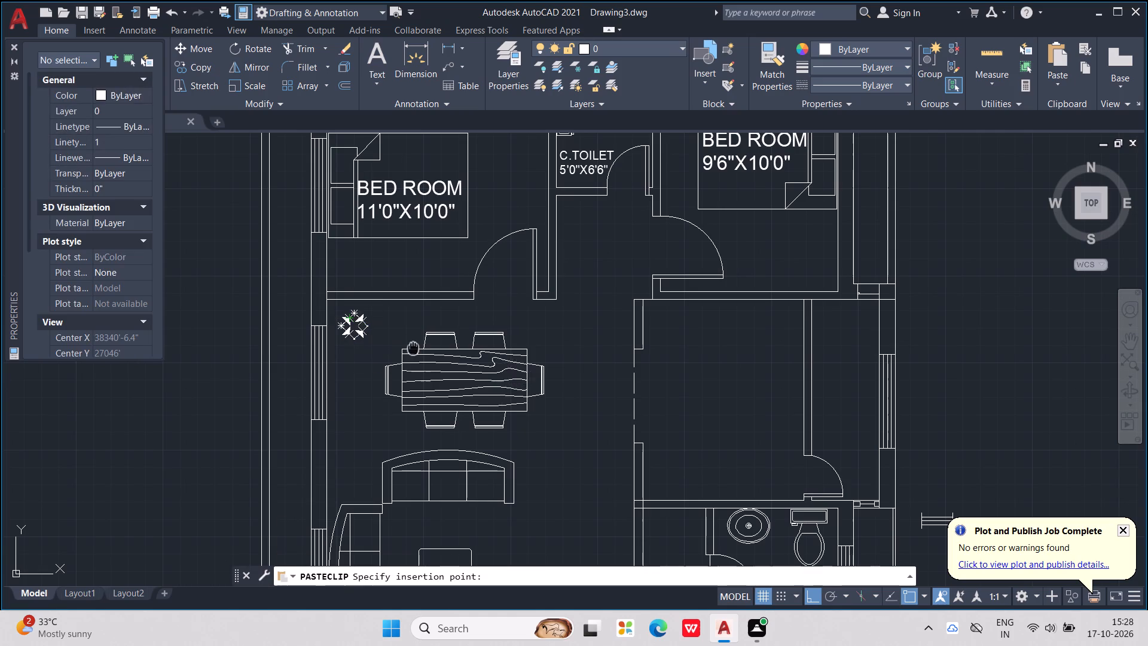
middle_click_drag(407, 346, 267, 291)
middle_click_drag(375, 401, 355, 291)
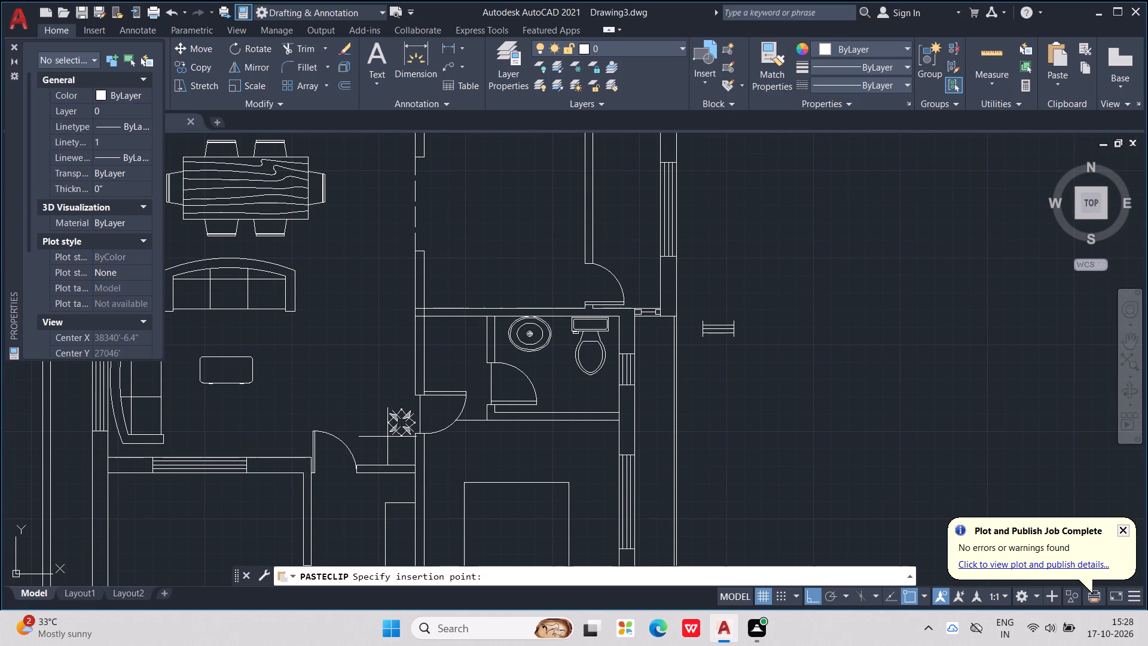
scroll(387, 452, "up", 1)
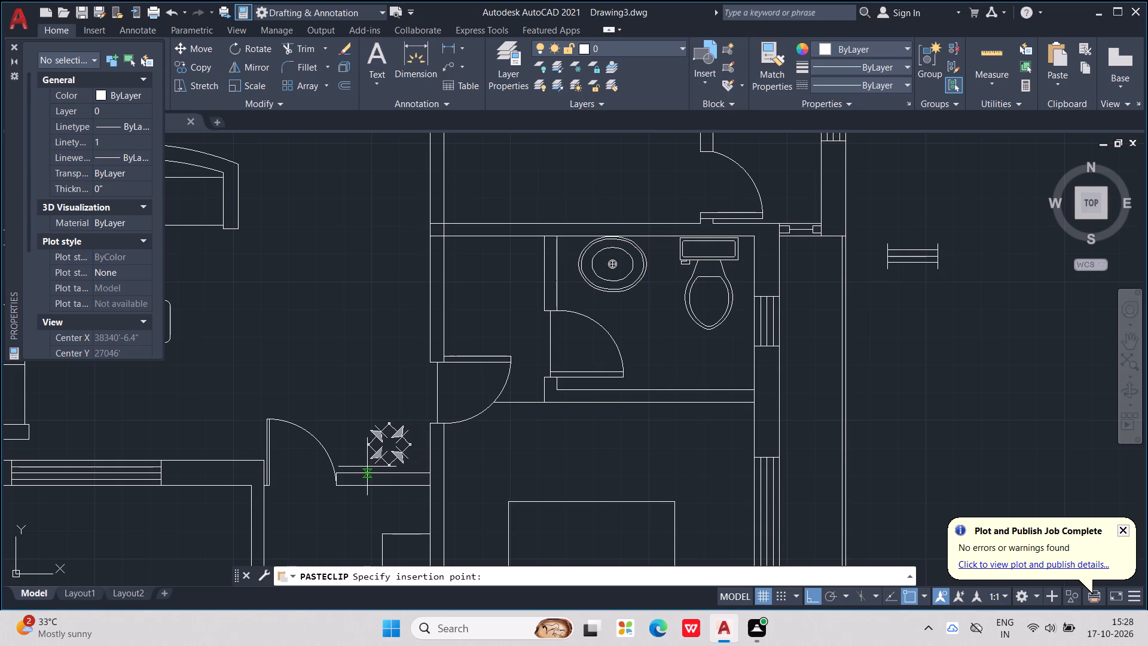
left_click(367, 468)
middle_click_drag(421, 455, 422, 455)
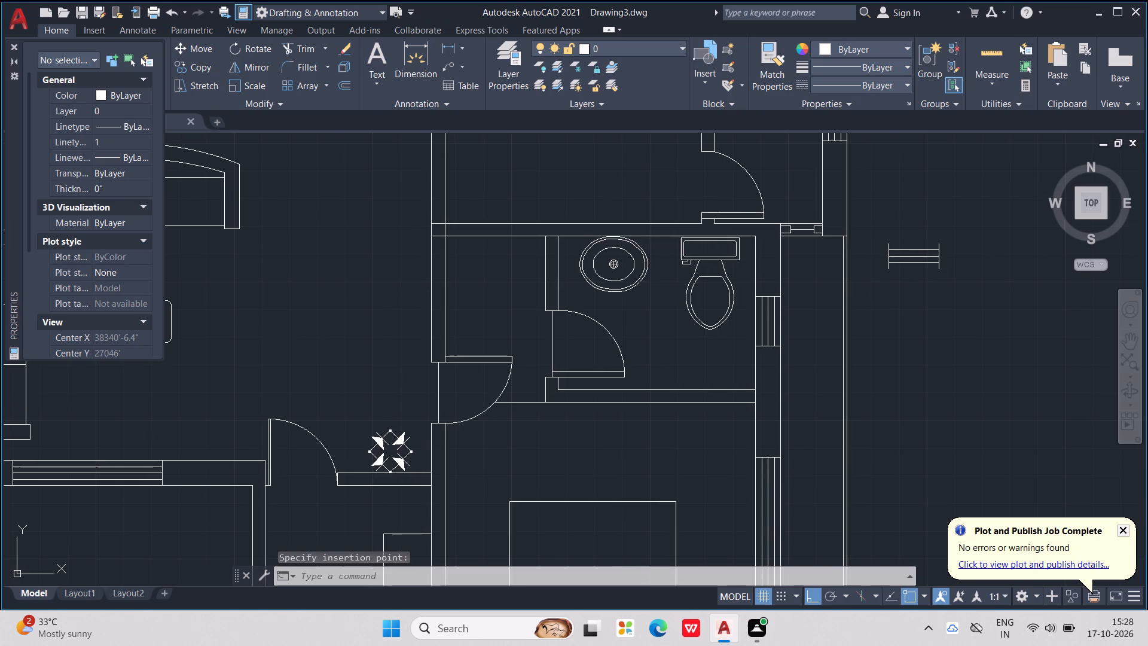
middle_click_drag(422, 455, 397, 380)
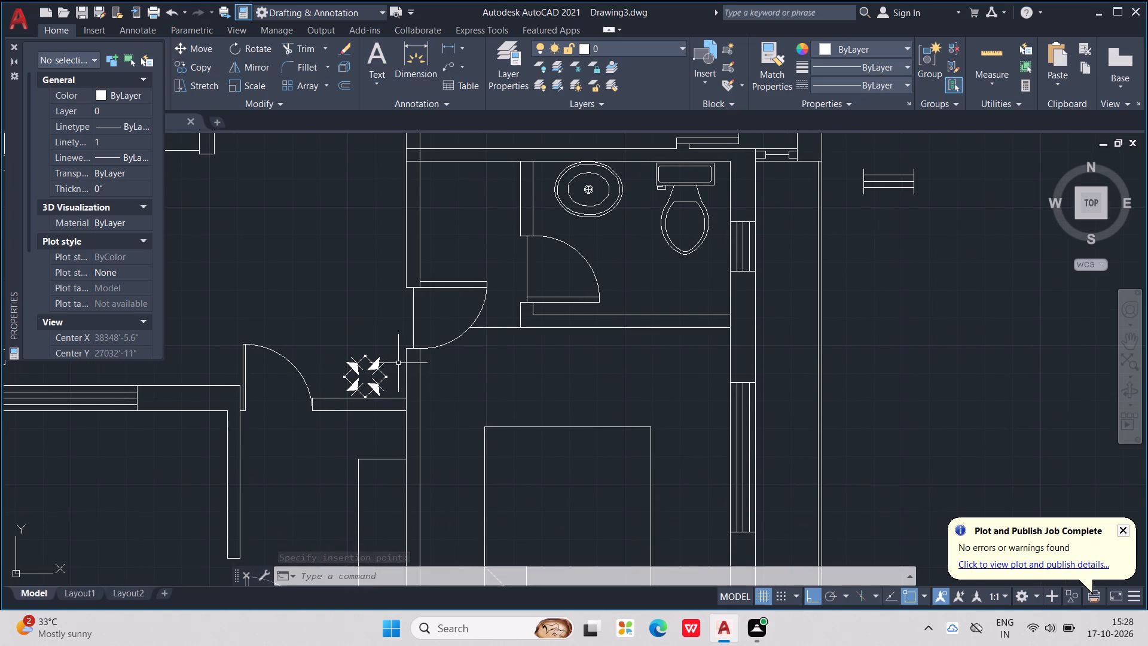
key("Escape")
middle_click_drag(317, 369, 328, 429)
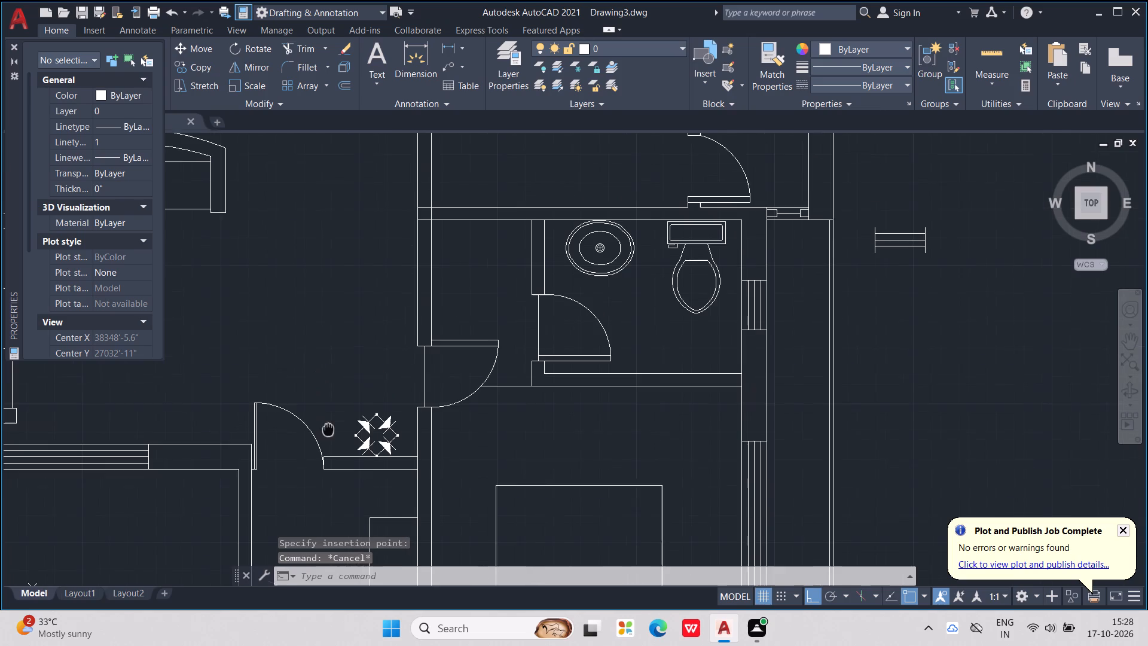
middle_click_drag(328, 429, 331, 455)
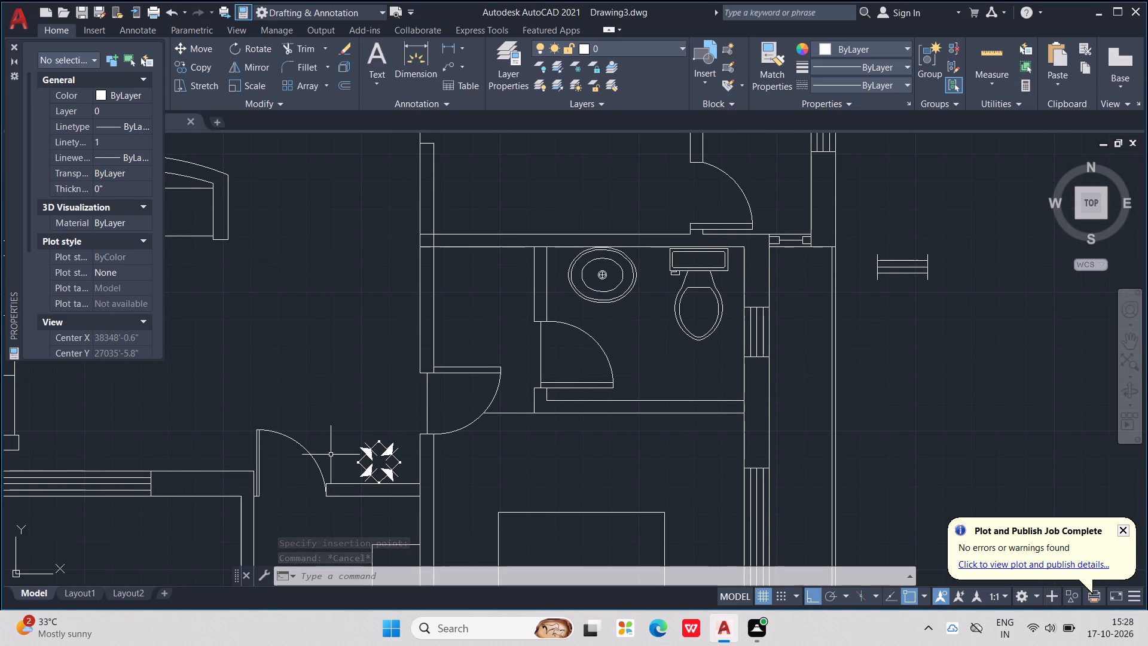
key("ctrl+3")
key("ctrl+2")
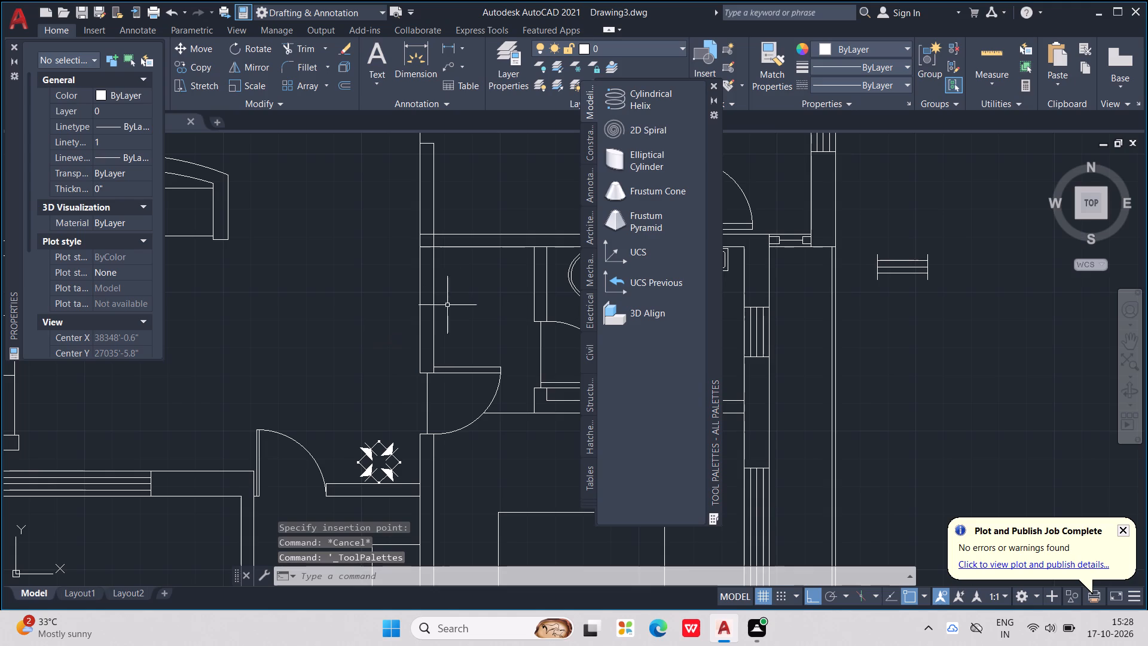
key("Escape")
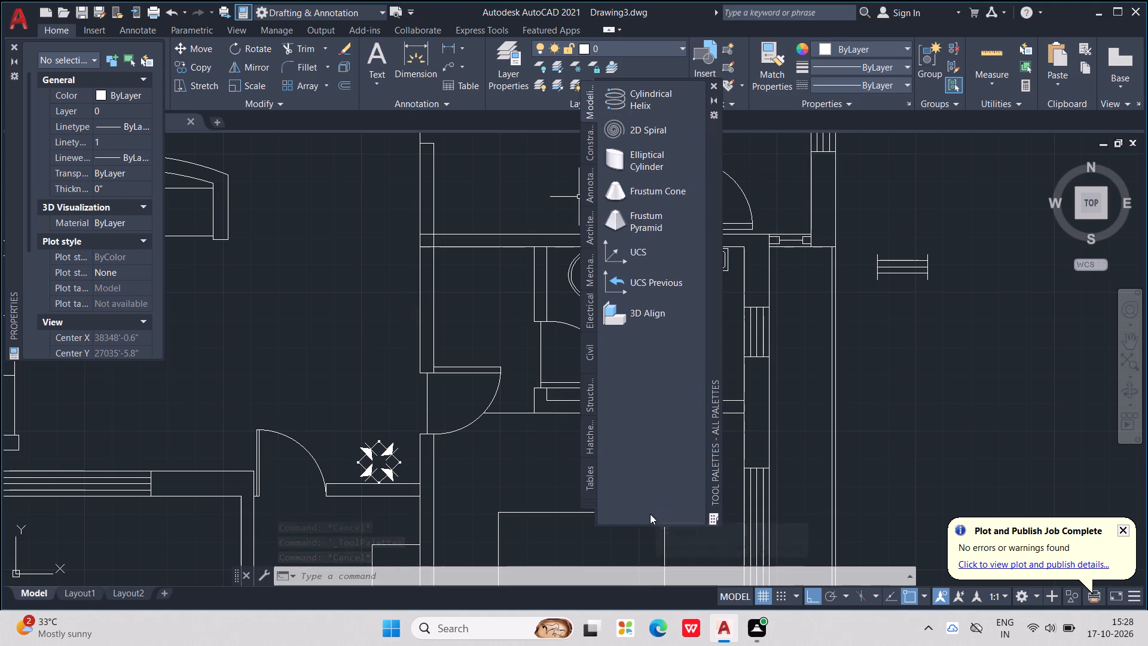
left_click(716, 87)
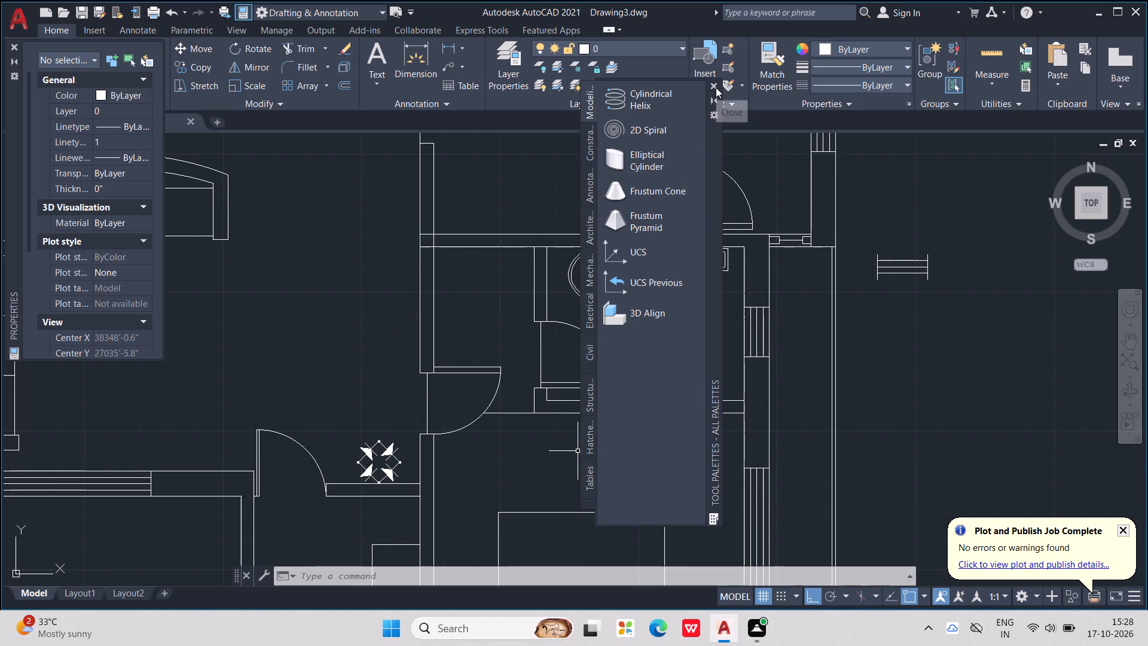
Insert the deciduous tree block from the DesignCenter Landscaping examples outside the boundary wall, beside the lower bedroom.
key("ctrl+2")
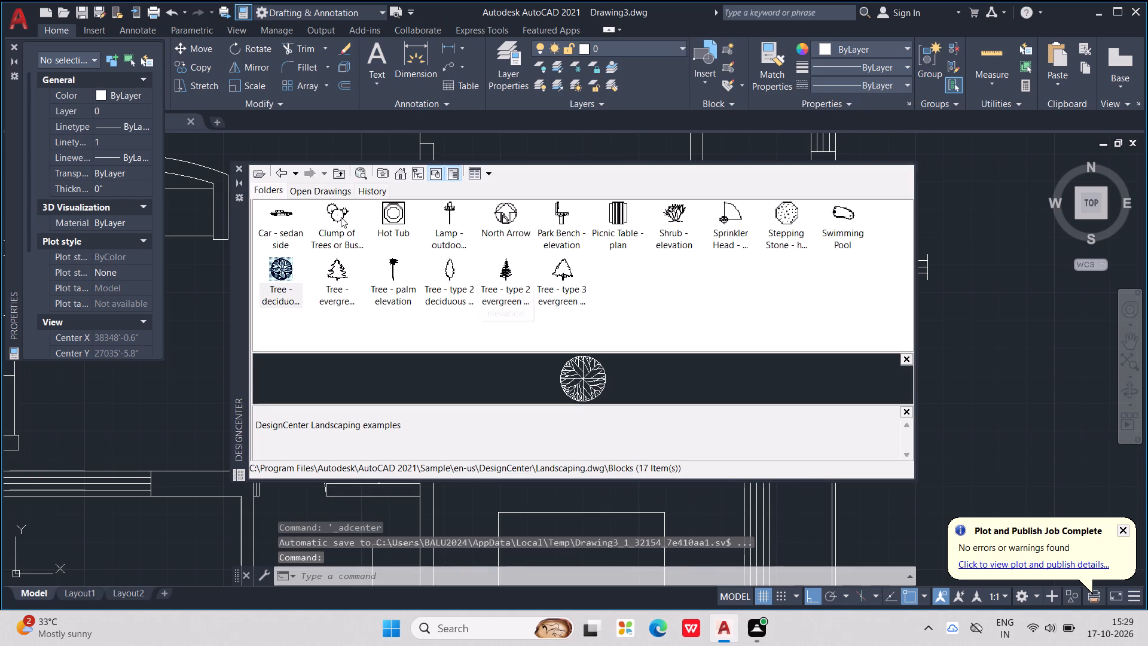
triple_click(281, 269)
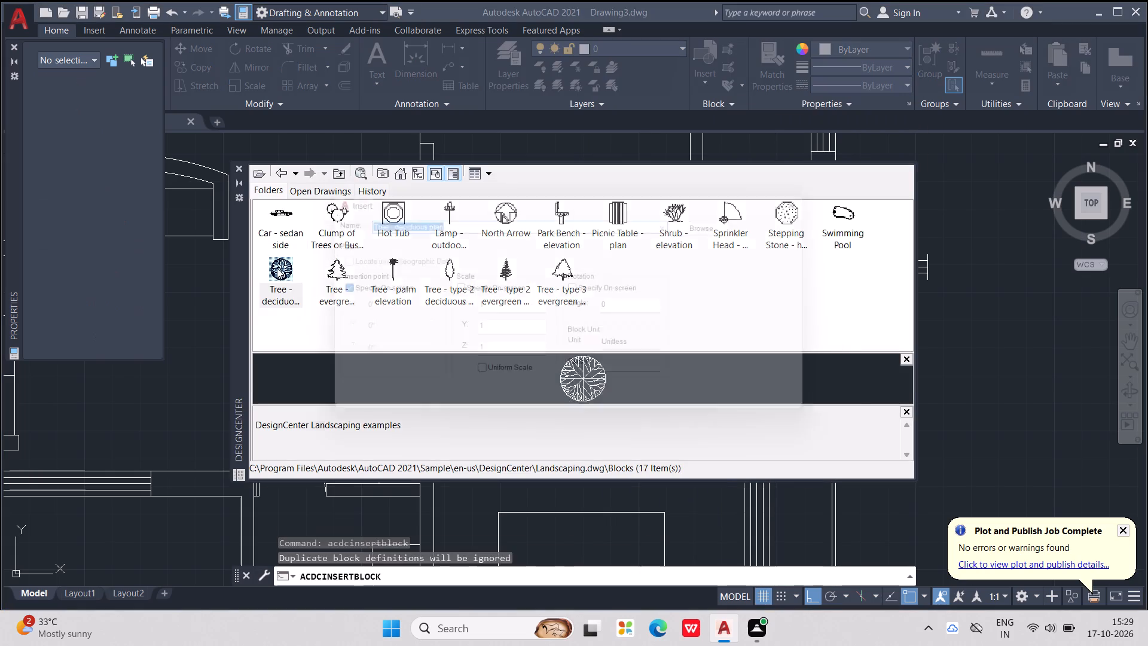
left_click(667, 404)
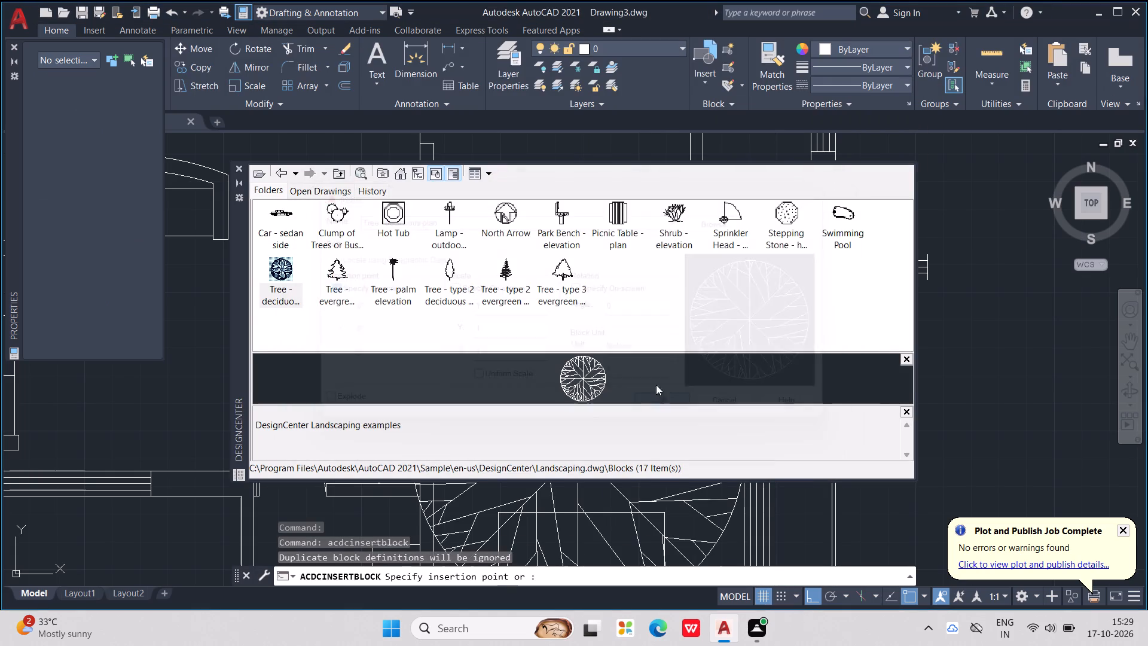
left_click(243, 167)
scroll(426, 237, "down", 5)
scroll(423, 282, "up", 2)
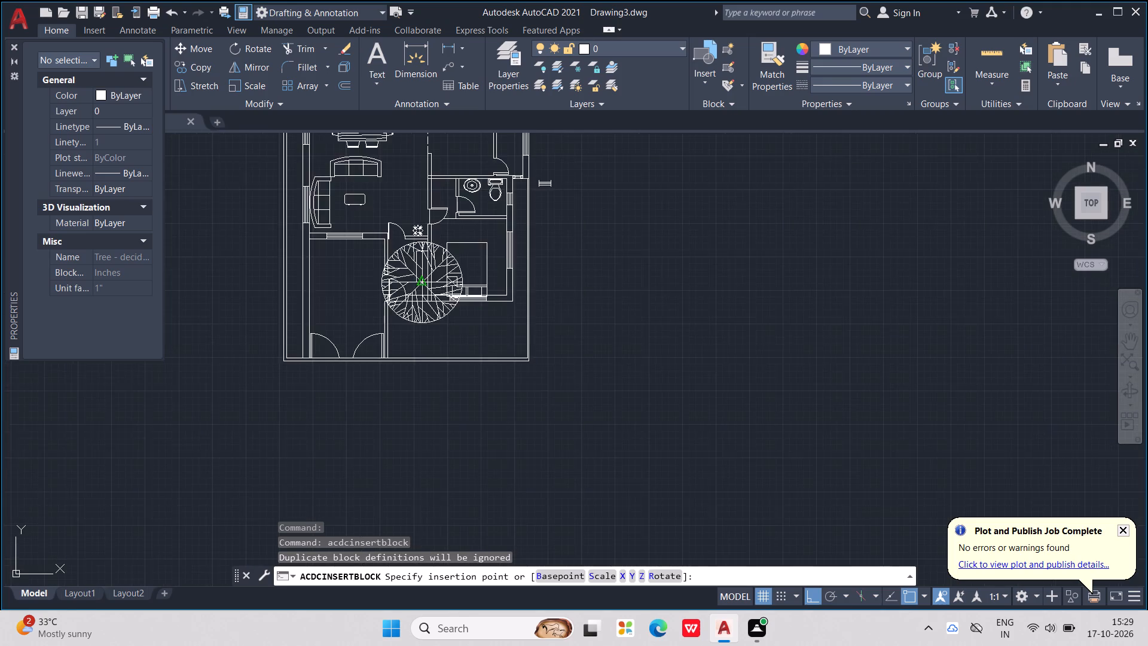
scroll(423, 292, "up", 2)
scroll(423, 300, "down", 1)
left_click(646, 268)
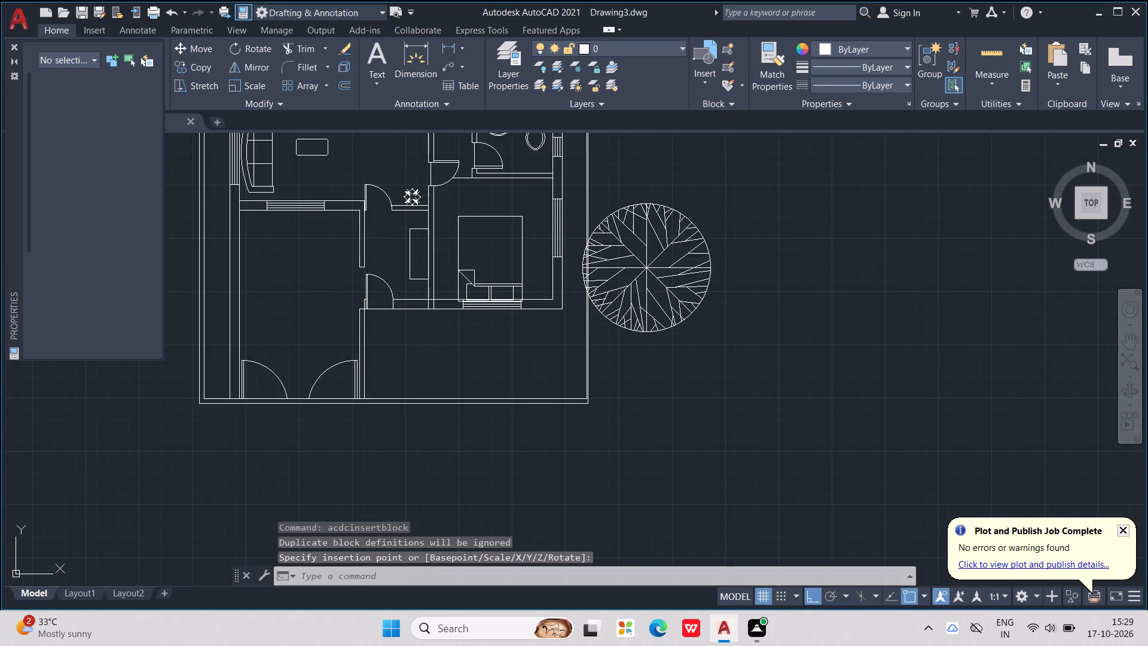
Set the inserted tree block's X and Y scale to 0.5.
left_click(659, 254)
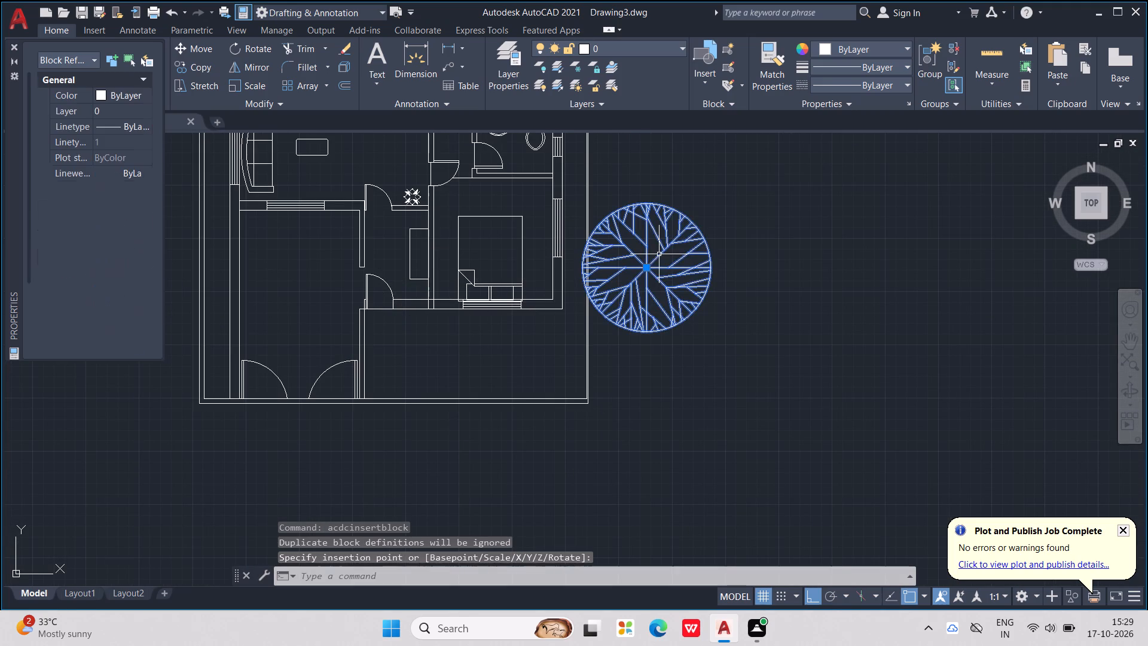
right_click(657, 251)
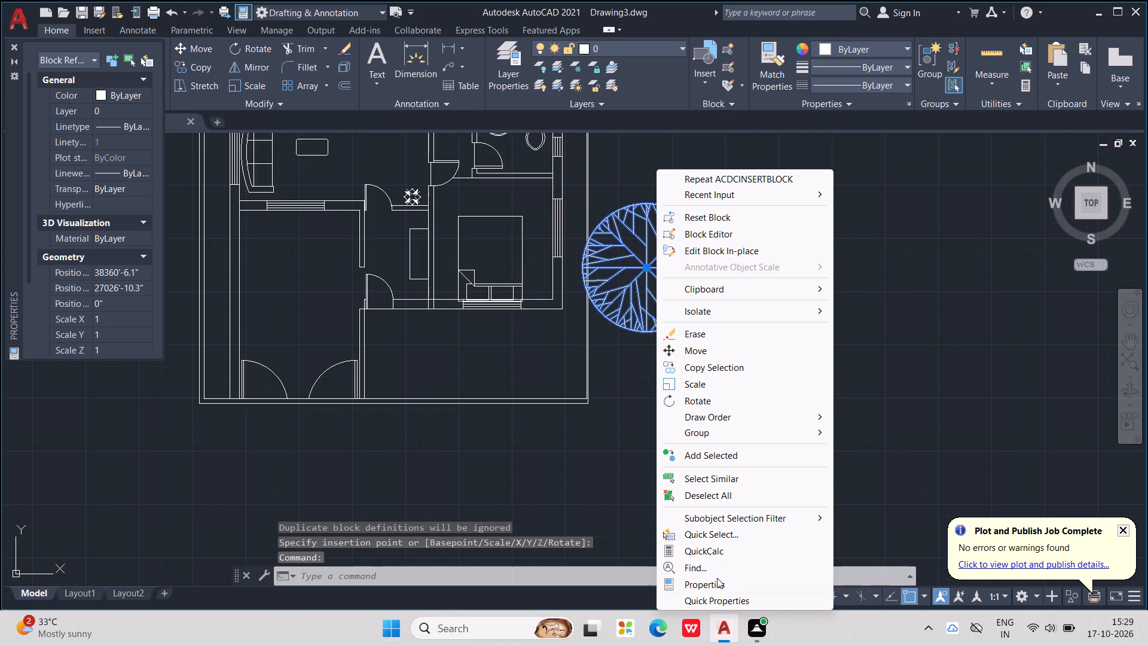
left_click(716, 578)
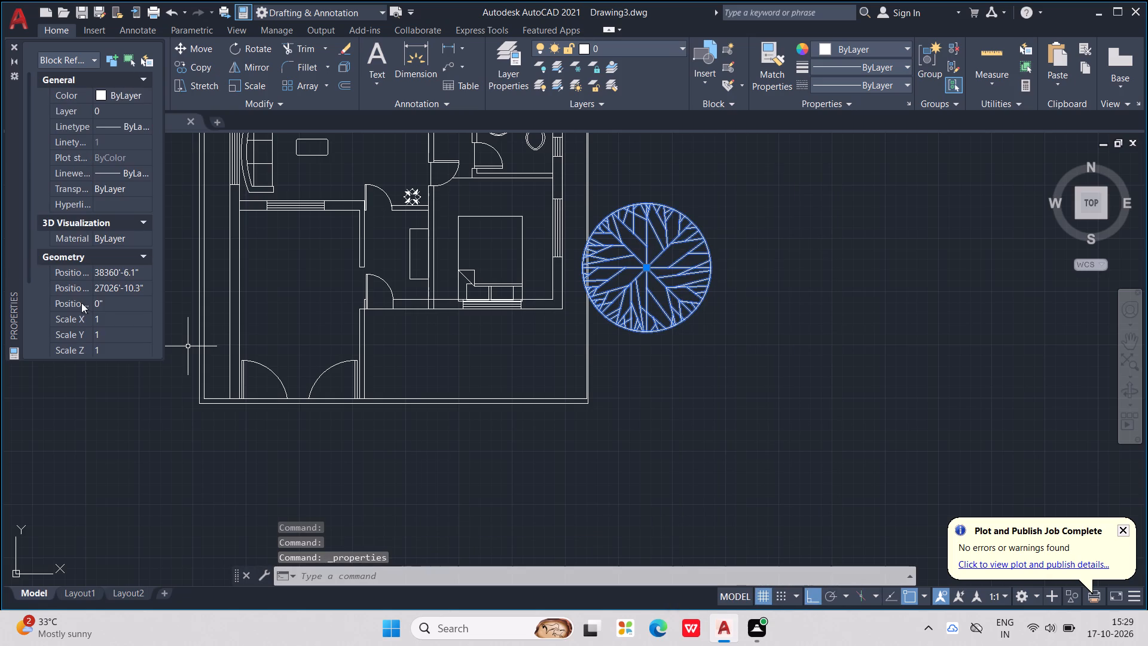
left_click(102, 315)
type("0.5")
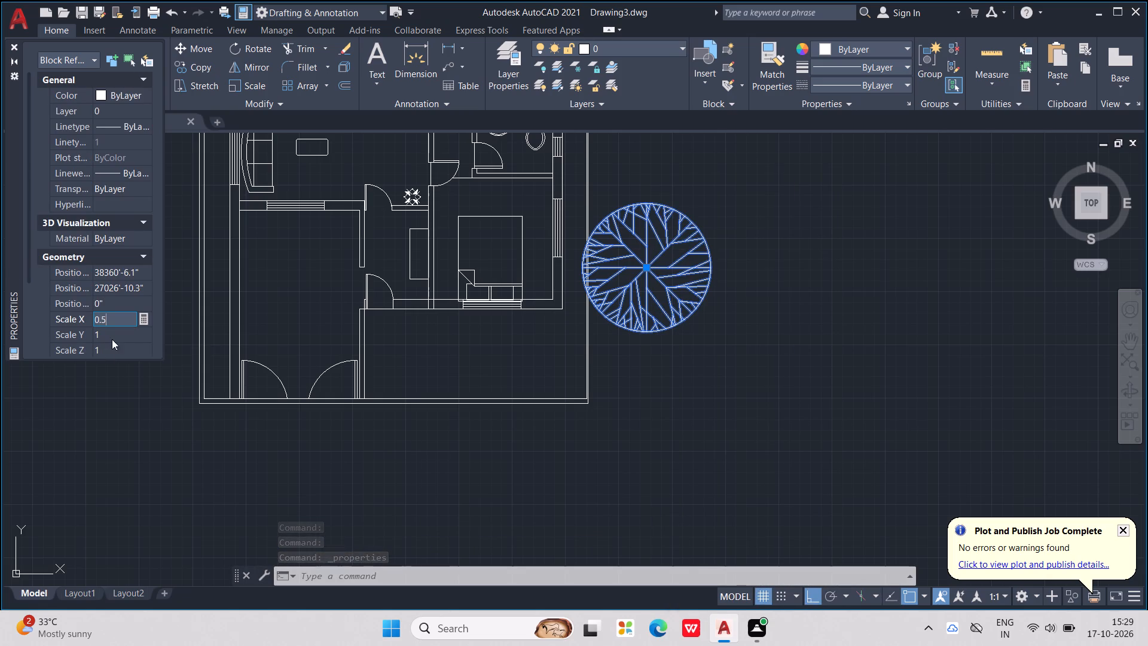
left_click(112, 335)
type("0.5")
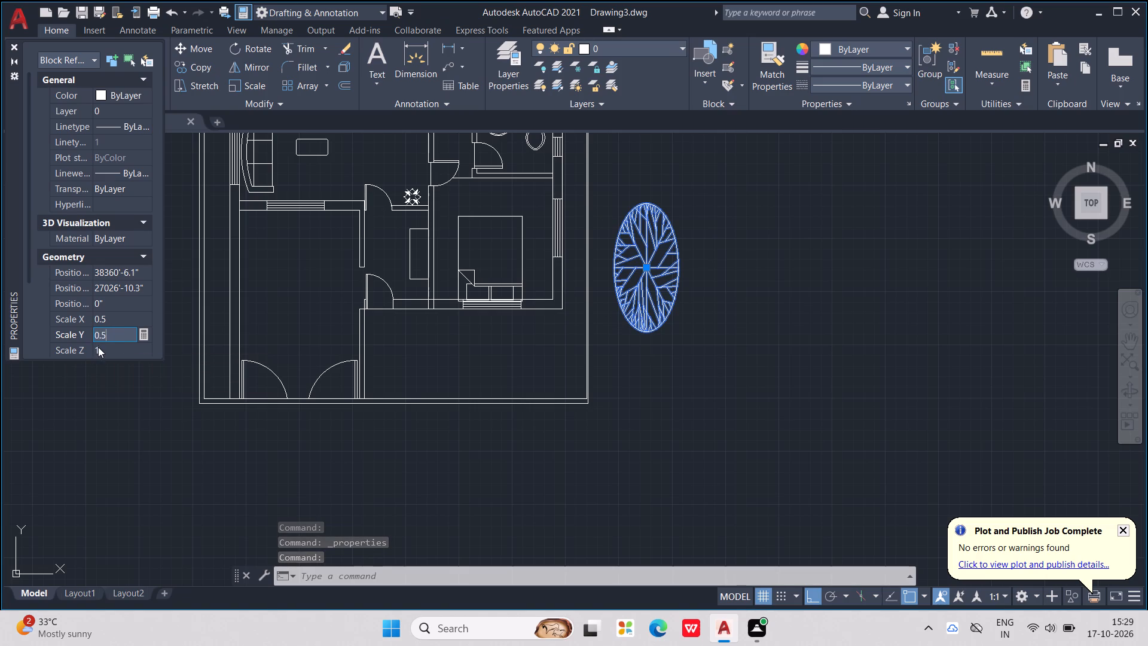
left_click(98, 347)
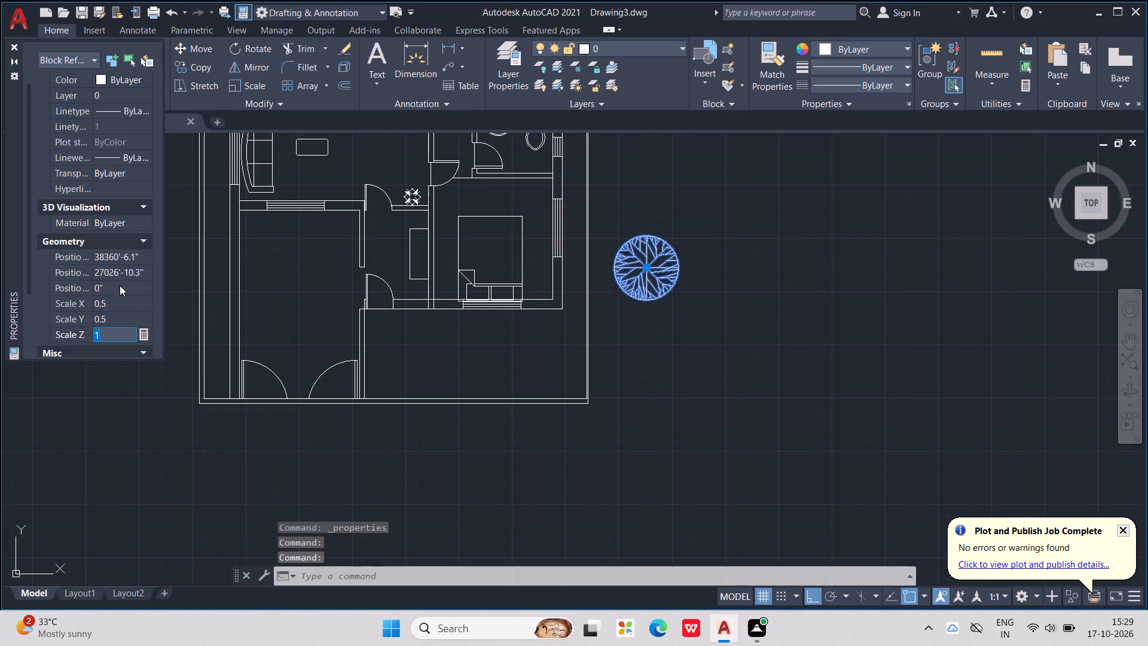
Set the tree block's X and Y scale to 0.2.
left_click(120, 300)
type("0.2")
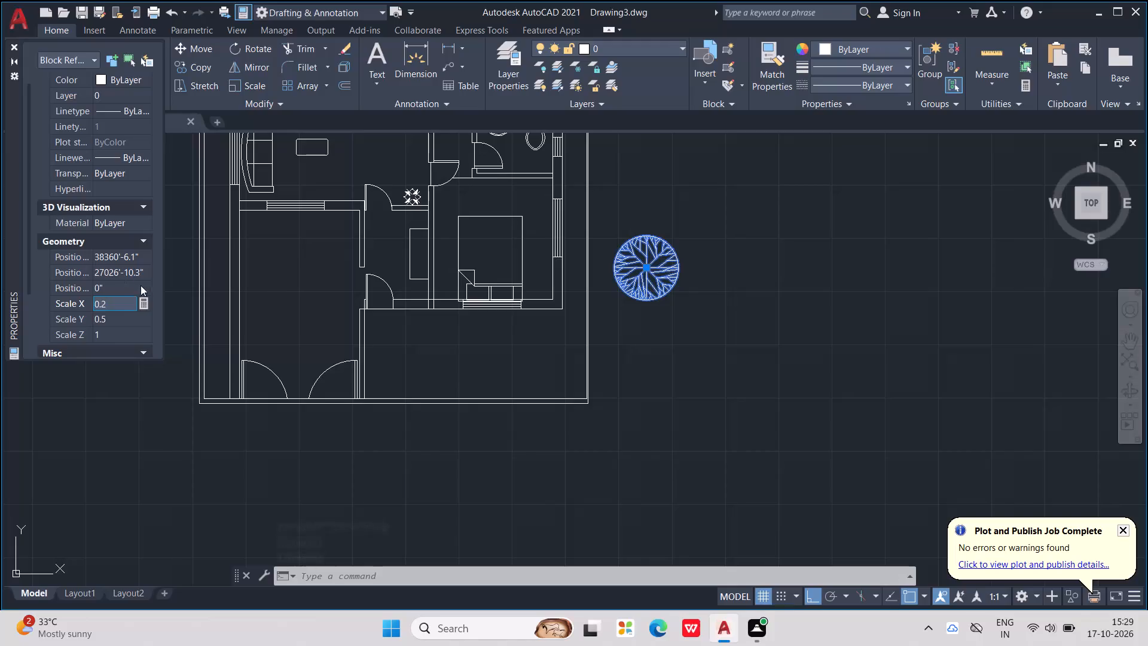
left_click_drag(112, 321, 28, 340)
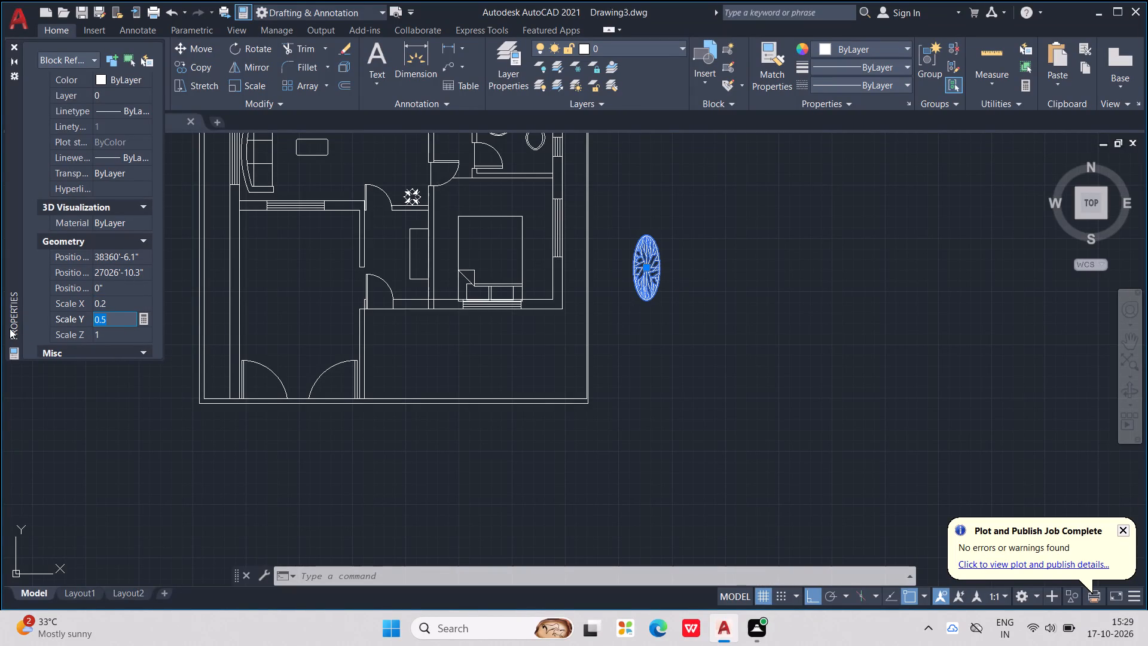
type("0.2")
left_click(128, 299)
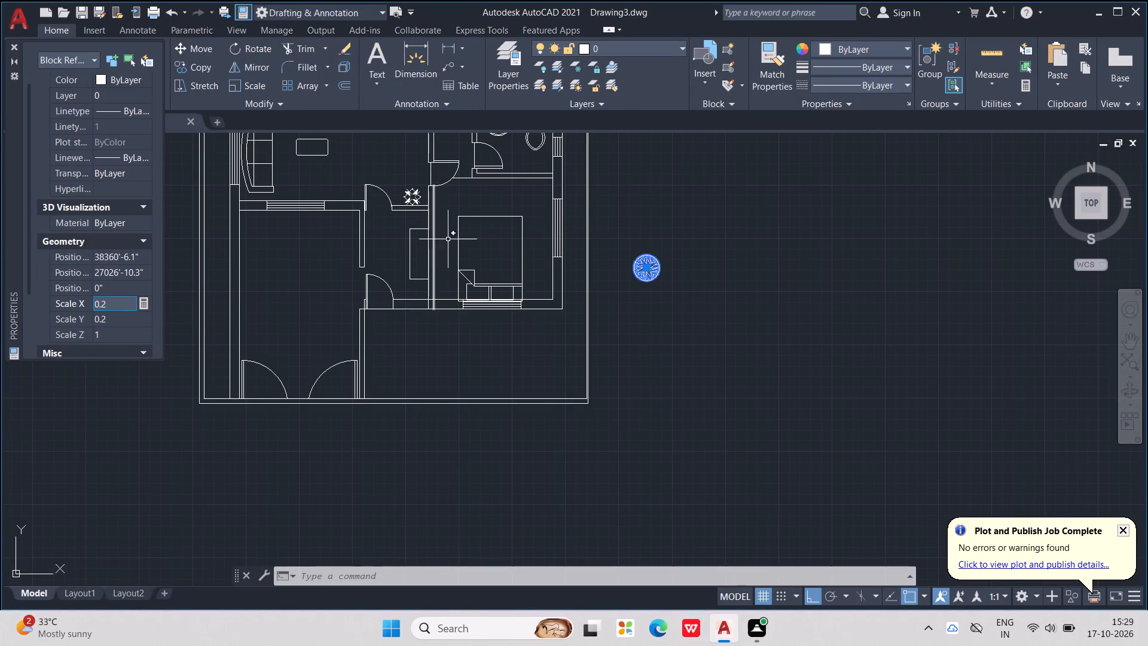
key("Escape")
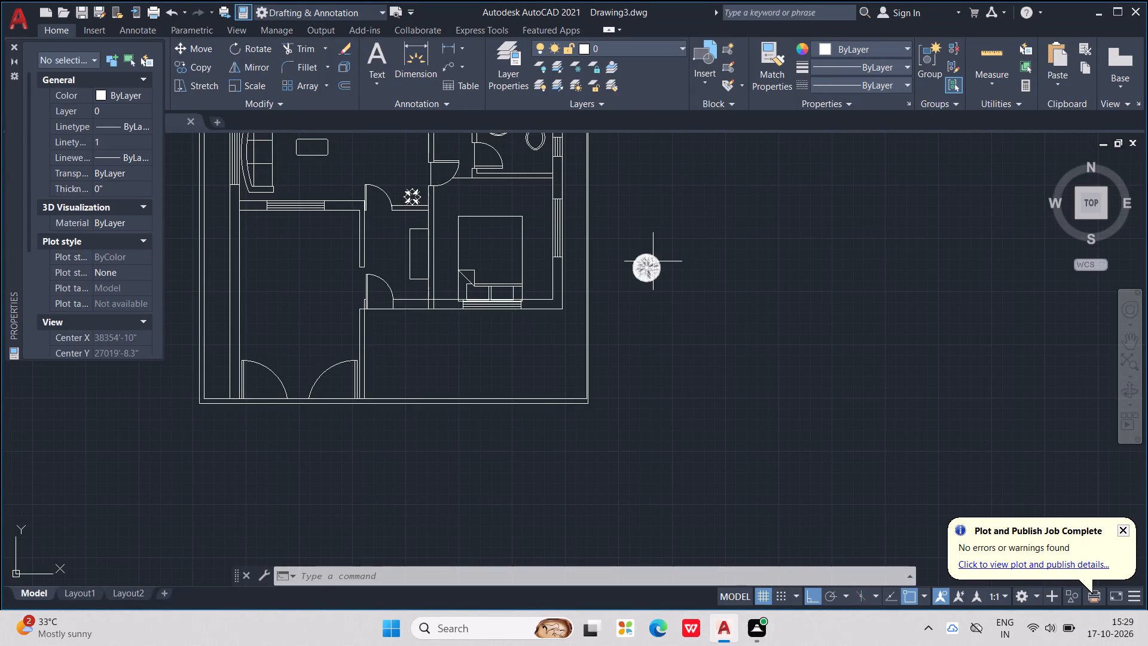
Copy the scaled tree and paste it against the boundary wall at the bottom of the west side strip, beside the double-leaf gate.
left_click(653, 261)
key("ctrl+c")
key("ctrl+v")
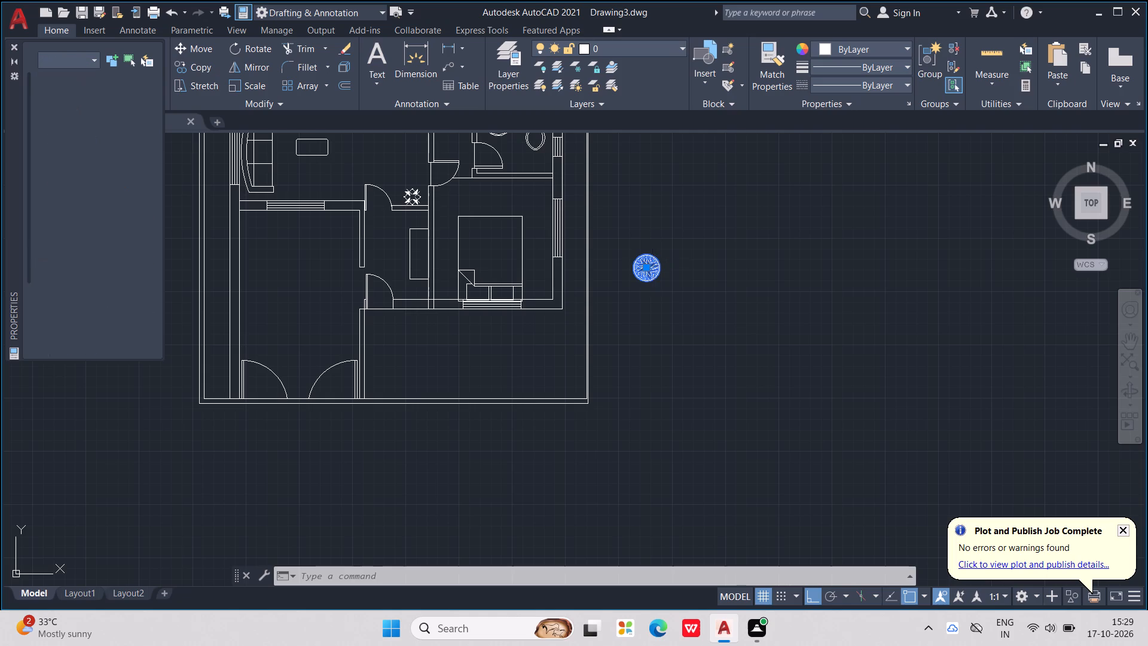
scroll(218, 402, "up", 2)
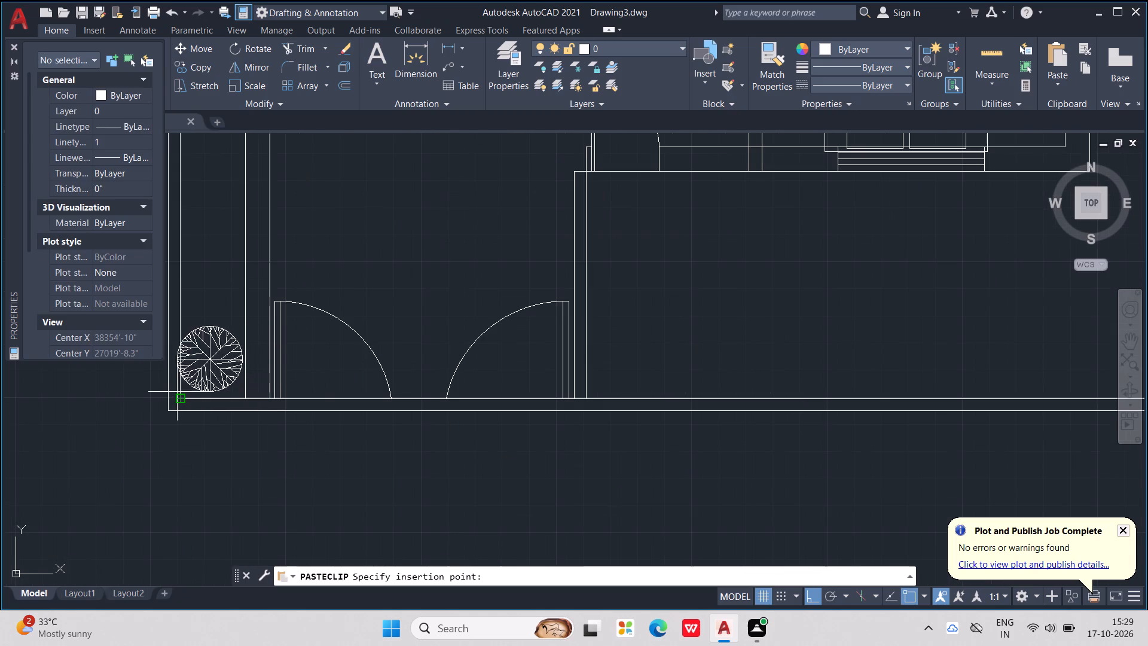
scroll(177, 392, "up", 2)
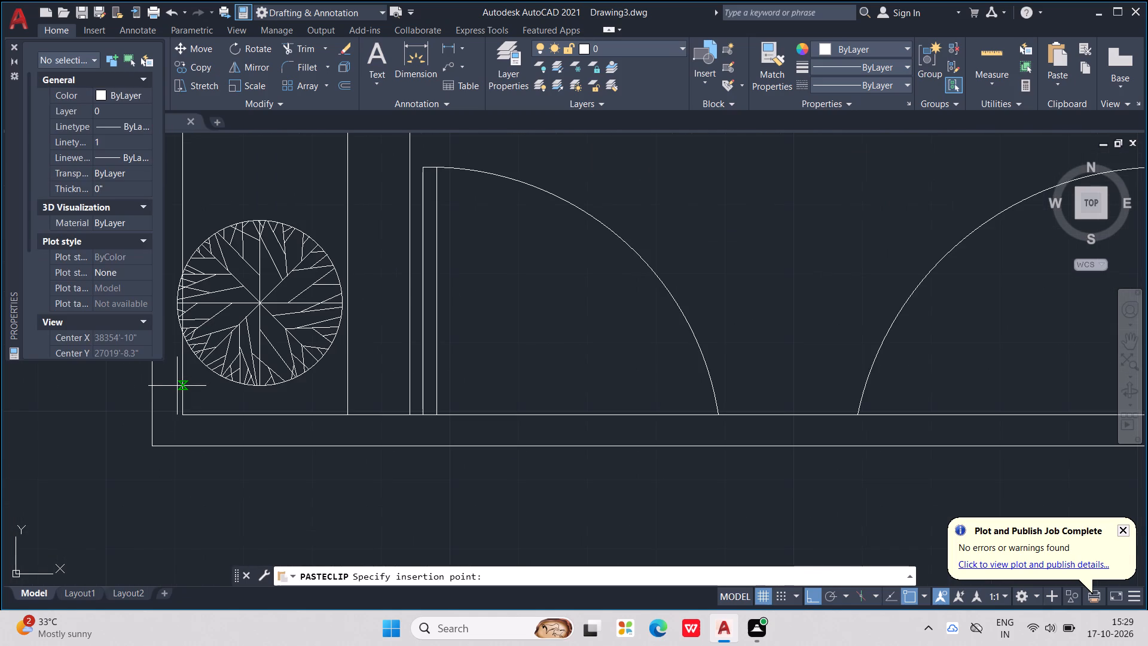
left_click(183, 392)
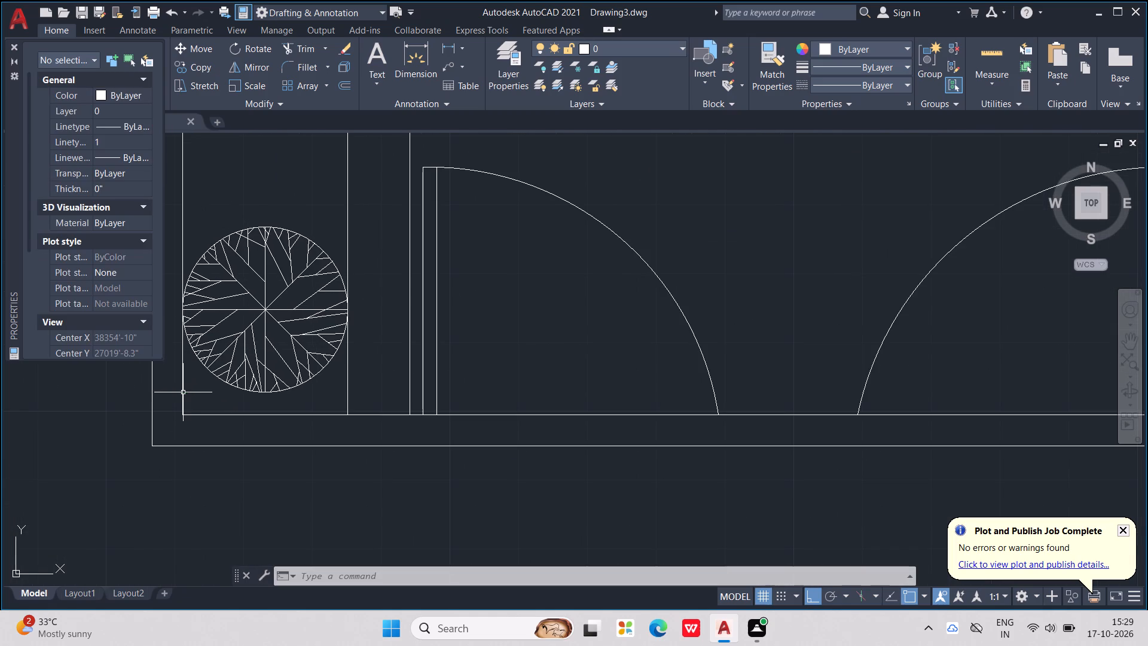
Copy the corner tree and paste three copies above it in a closely spaced column along the west boundary wall.
left_click(257, 242)
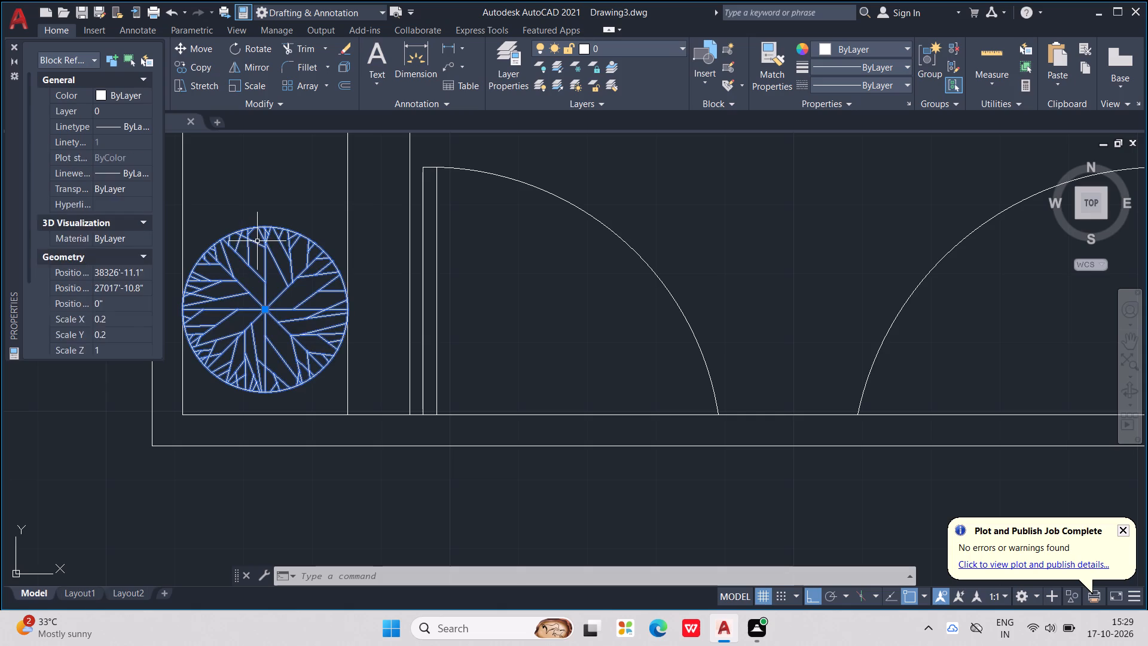
key("ctrl+c")
key("ctrl+v")
scroll(257, 241, "down", 1)
middle_click_drag(257, 241, 277, 428)
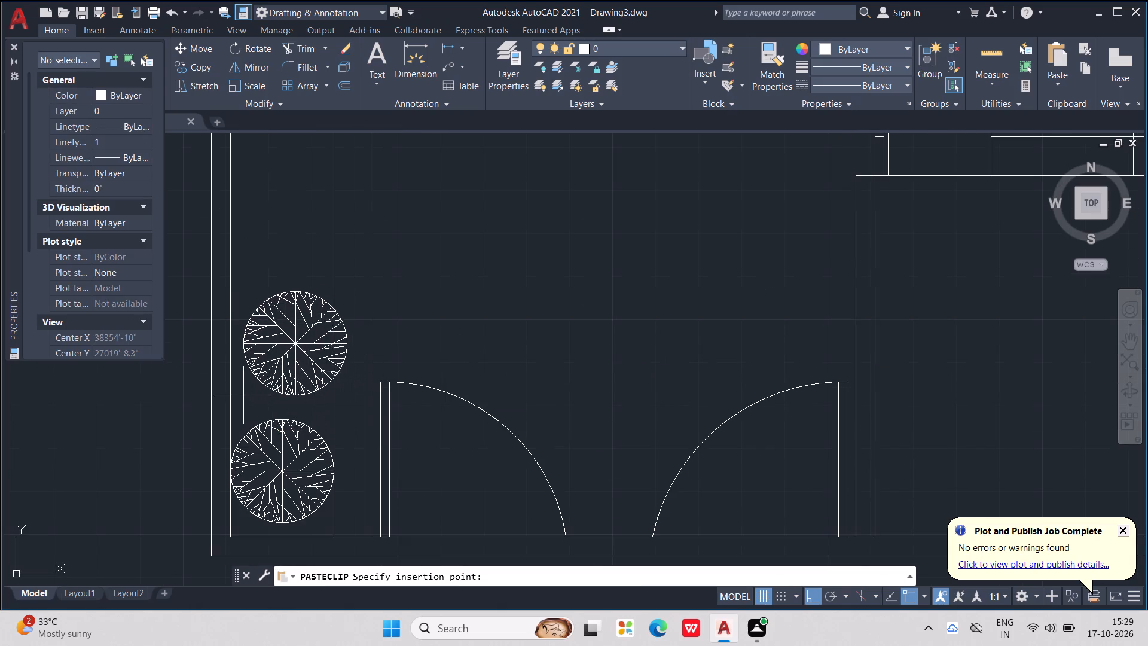
left_click(232, 407)
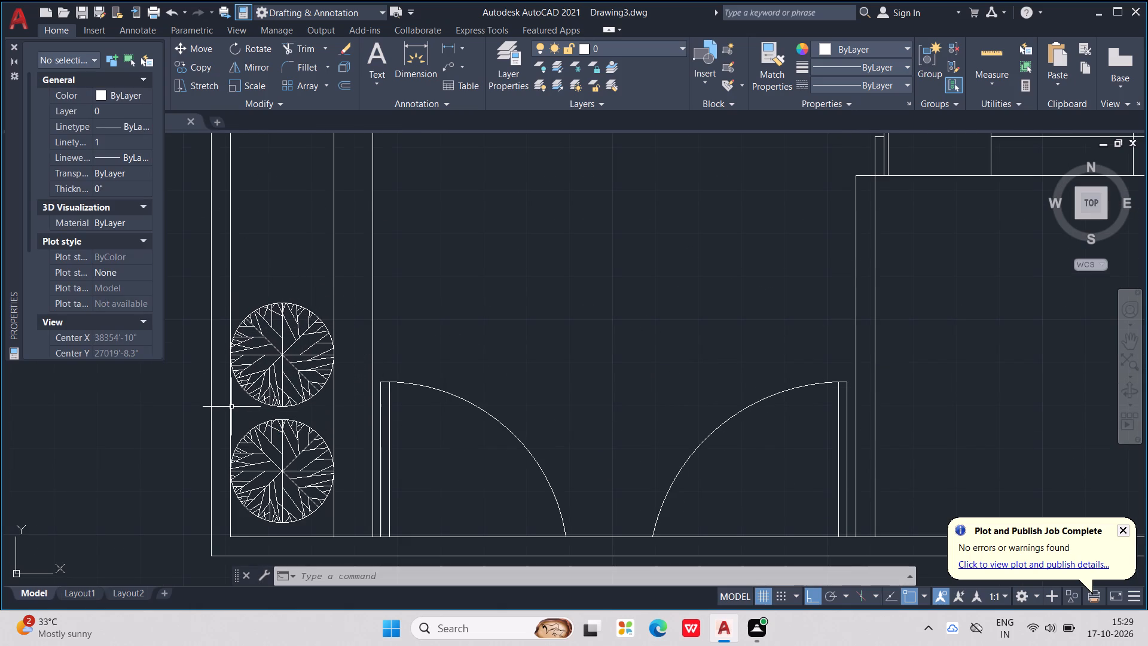
key("ctrl+v")
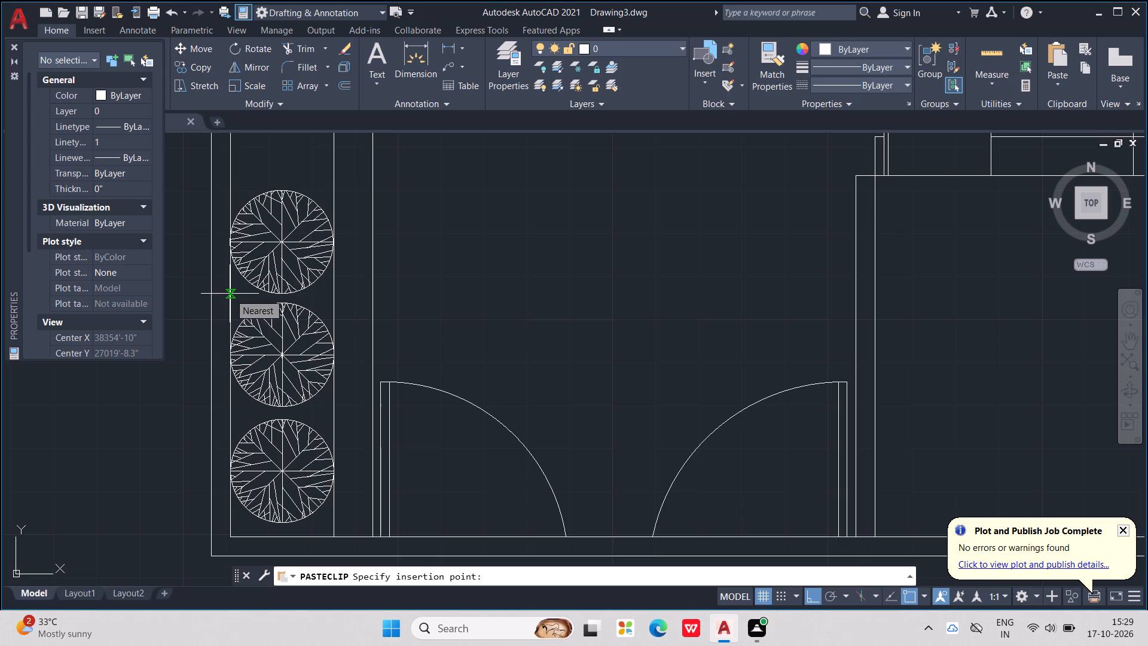
left_click(230, 294)
key("ctrl+v")
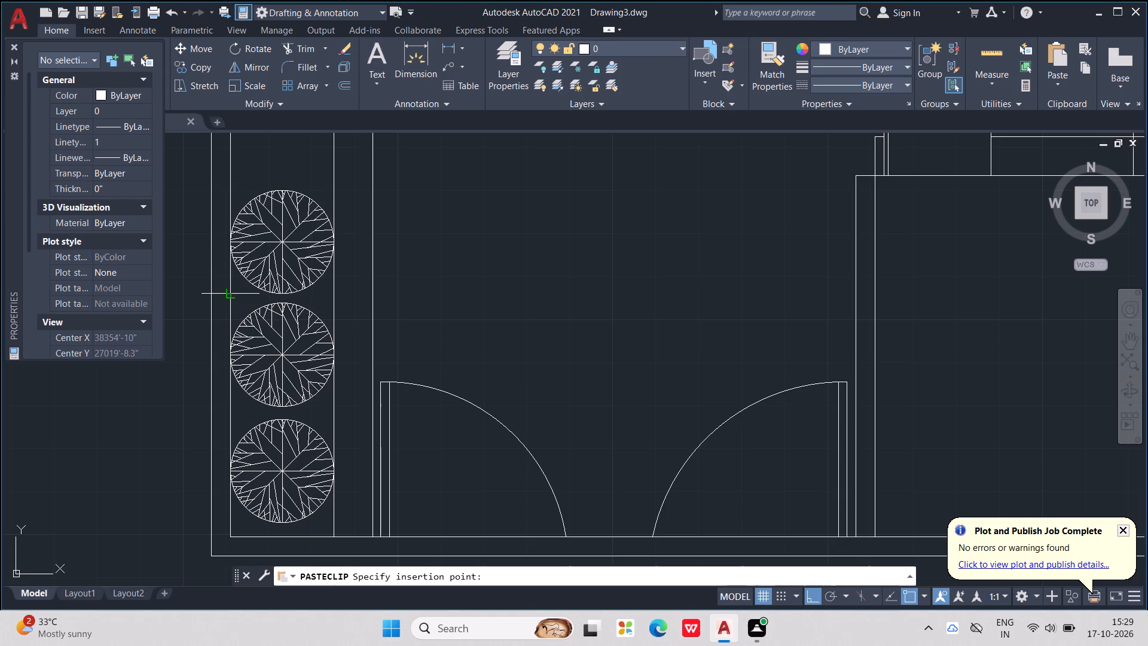
middle_click_drag(228, 294, 239, 449)
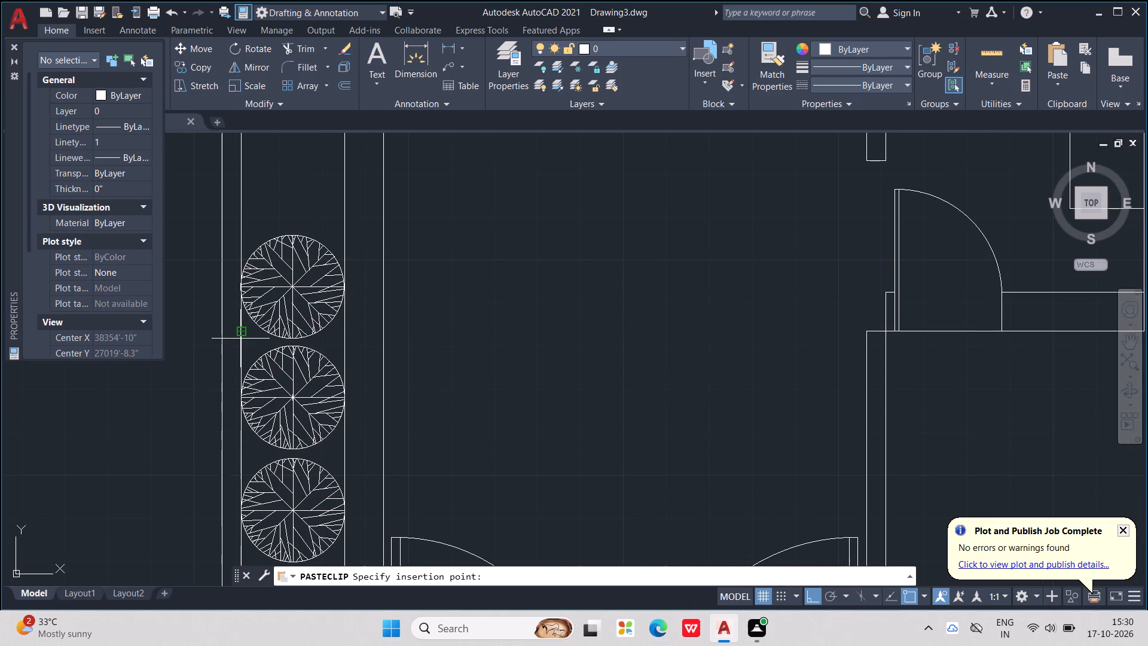
left_click(240, 339)
Paste two more trees above the column along the west boundary wall, continuing up toward the living room's lower wall.
key("ctrl+v")
scroll(236, 333, "down", 2)
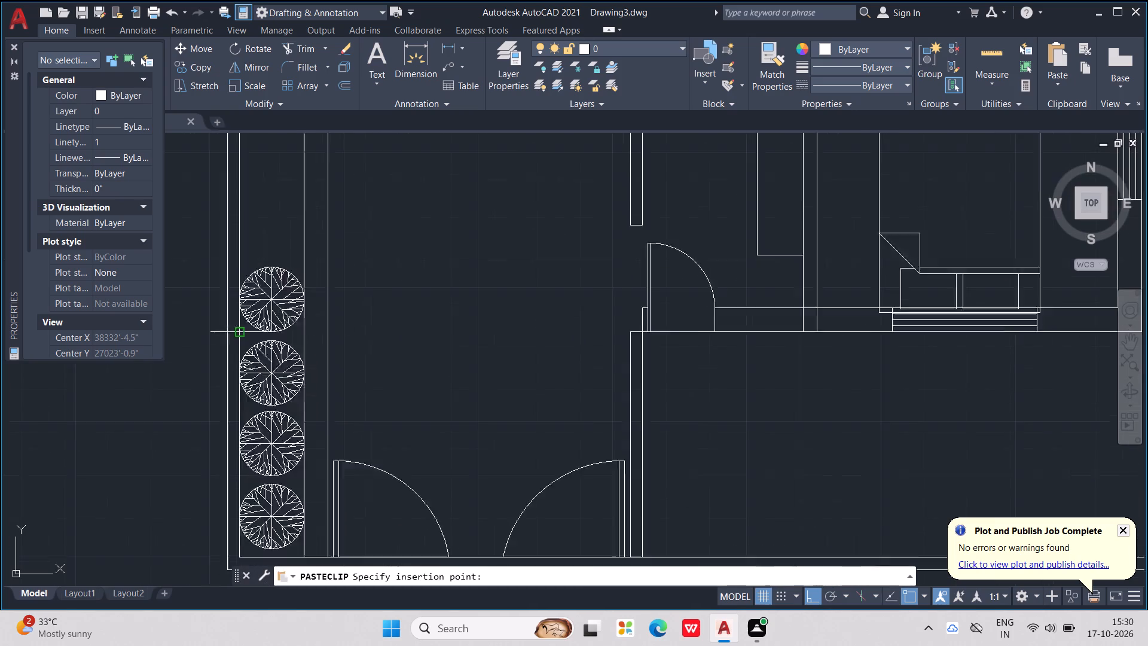
scroll(236, 333, "down", 2)
middle_click_drag(241, 331, 263, 401)
scroll(250, 353, "down", 1)
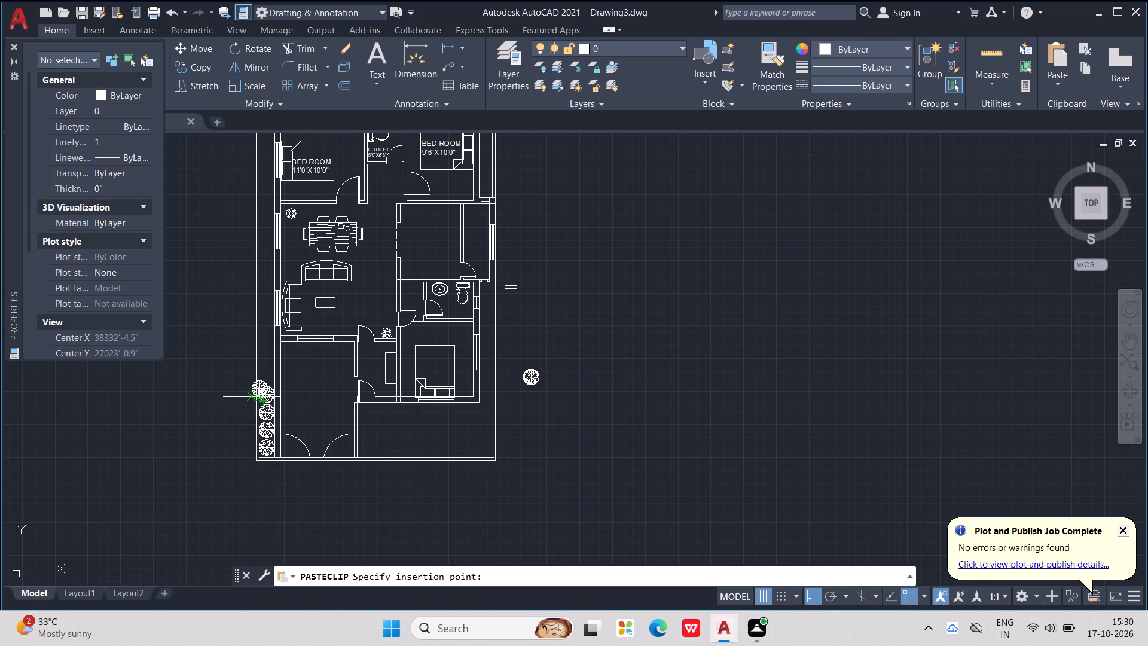
scroll(251, 377, "up", 2)
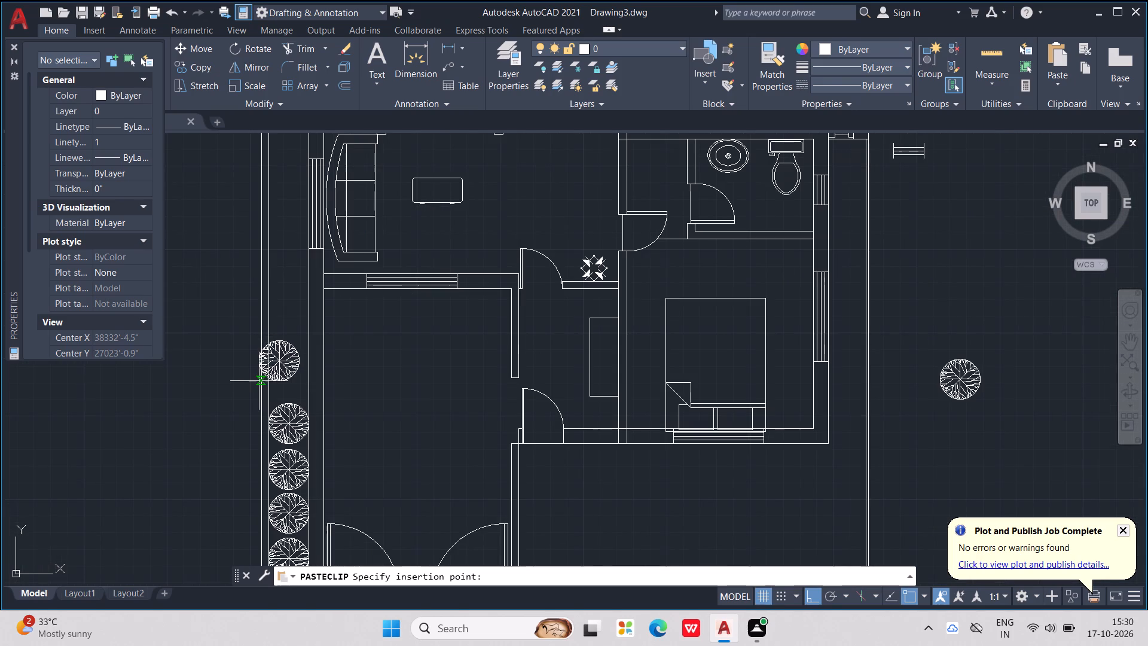
scroll(268, 403, "up", 2)
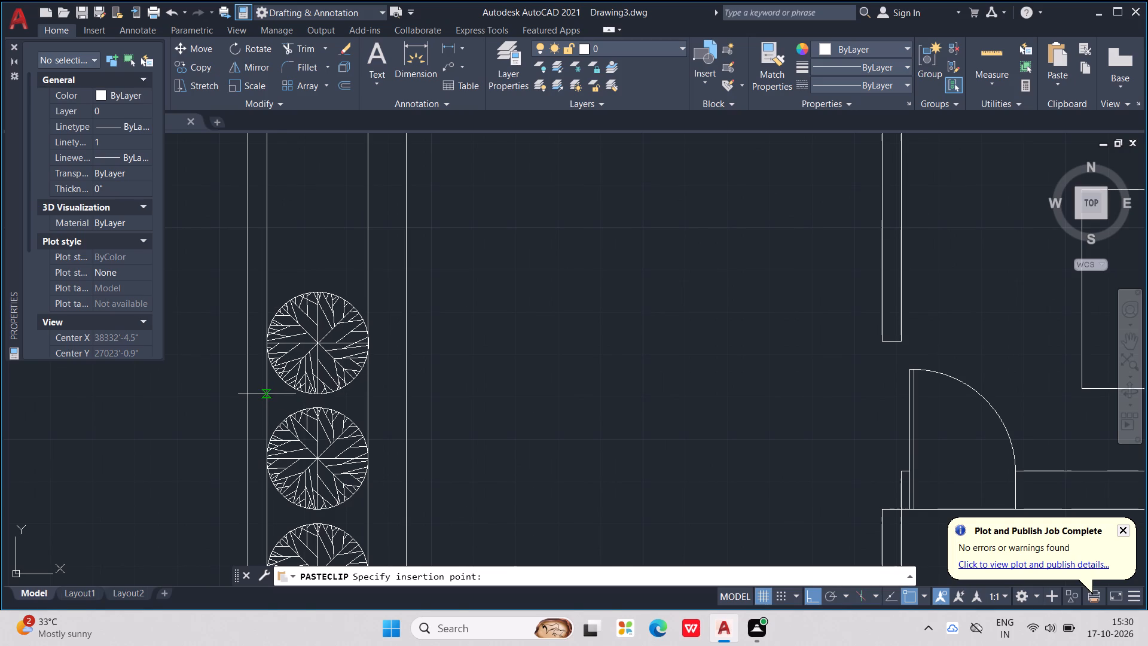
left_click(267, 394)
key("ctrl+v")
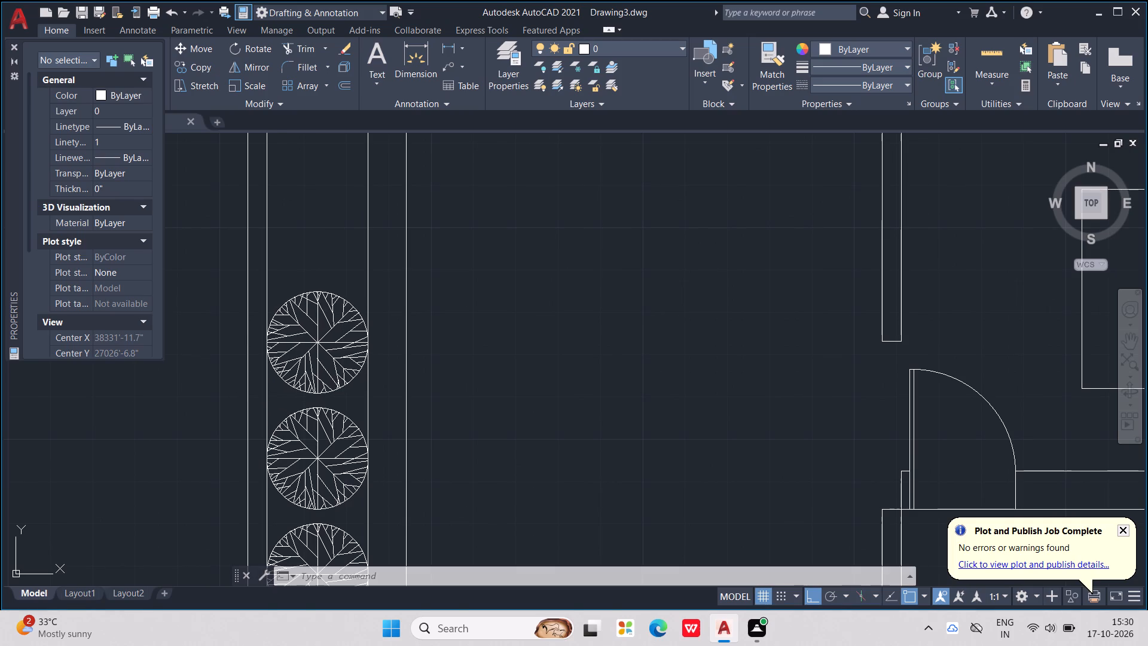
middle_click_drag(284, 330, 291, 431)
scroll(288, 330, "down", 1)
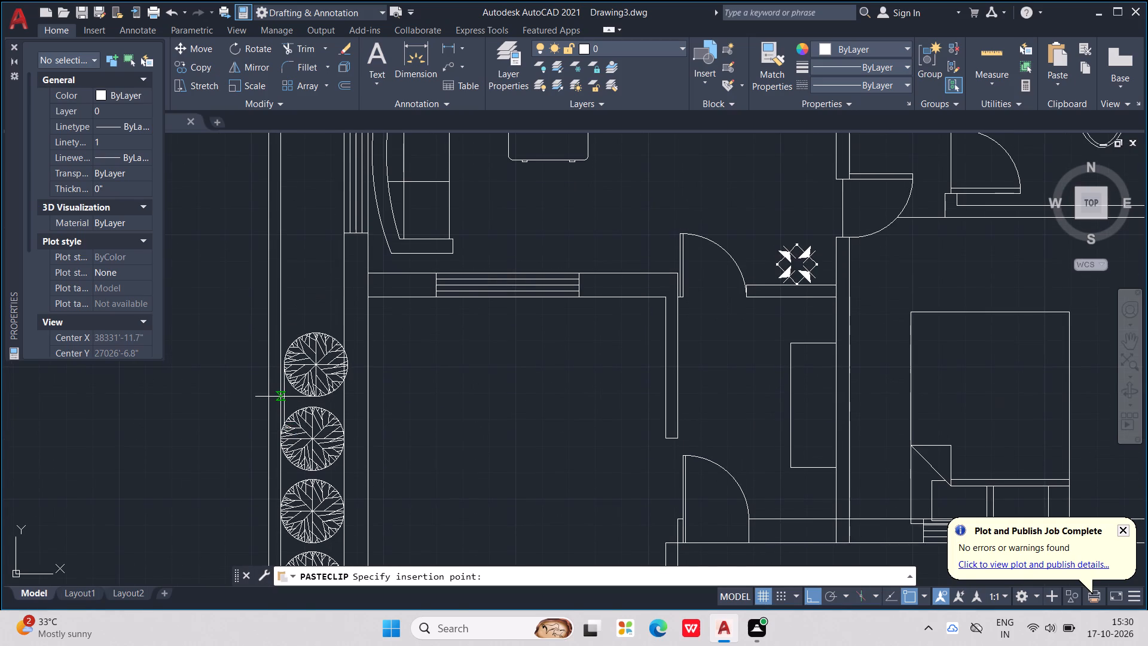
scroll(284, 397, "up", 1)
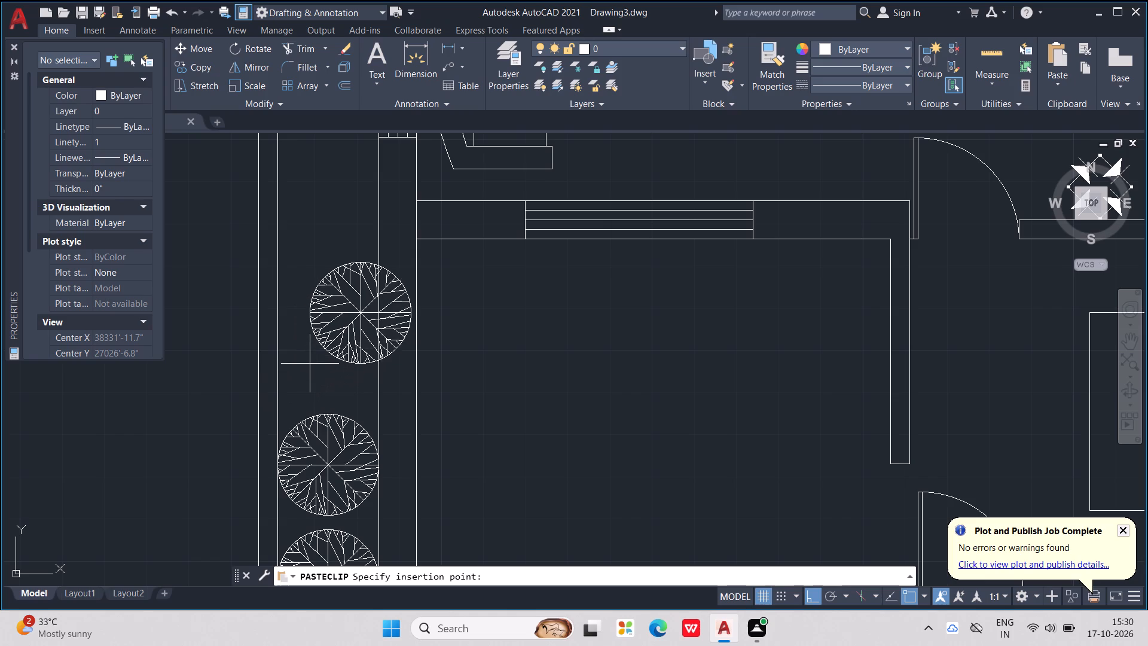
left_click(278, 363)
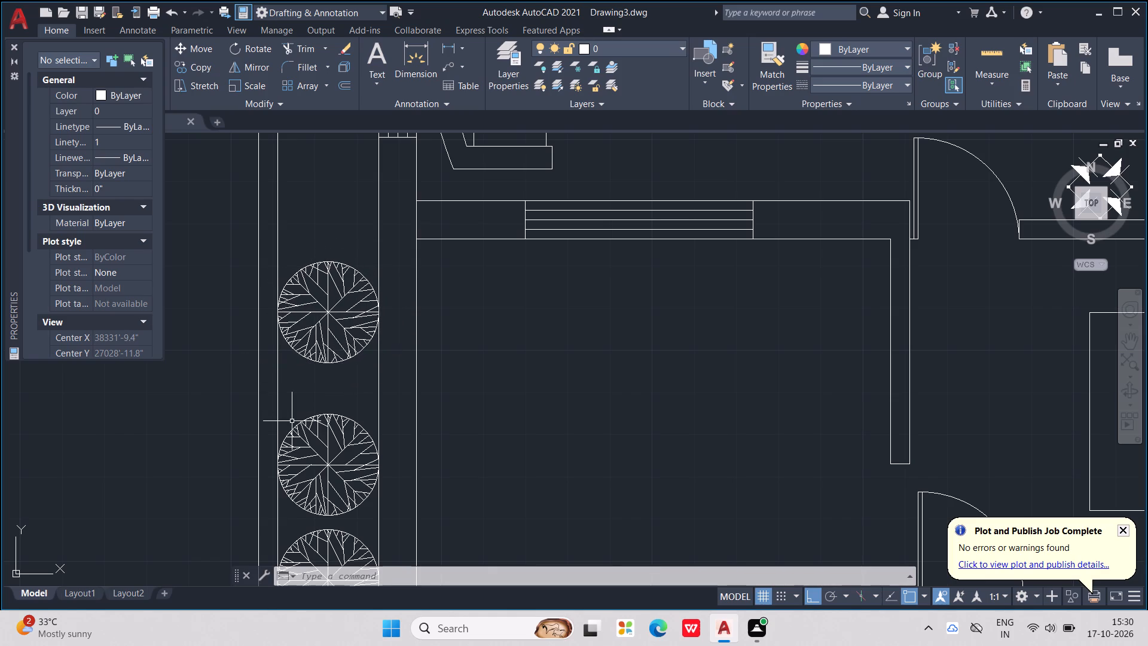
Move the second tree from the top of the west strip column up closer to the top tree, aligned with it.
left_click(307, 447)
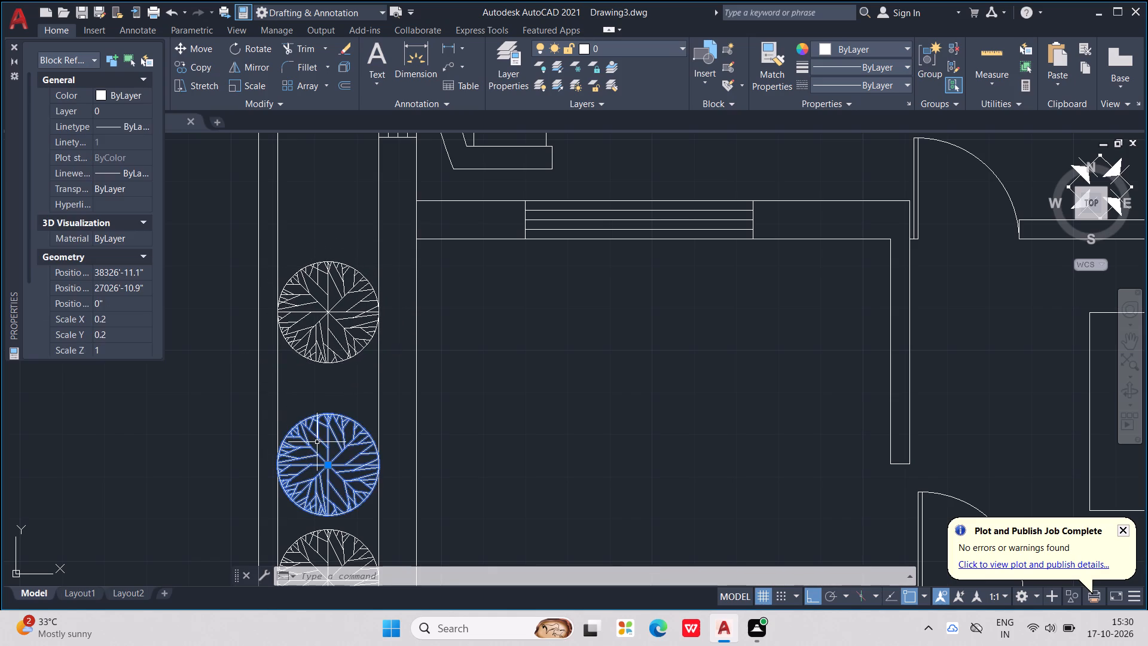
left_click_drag(330, 464, 328, 444)
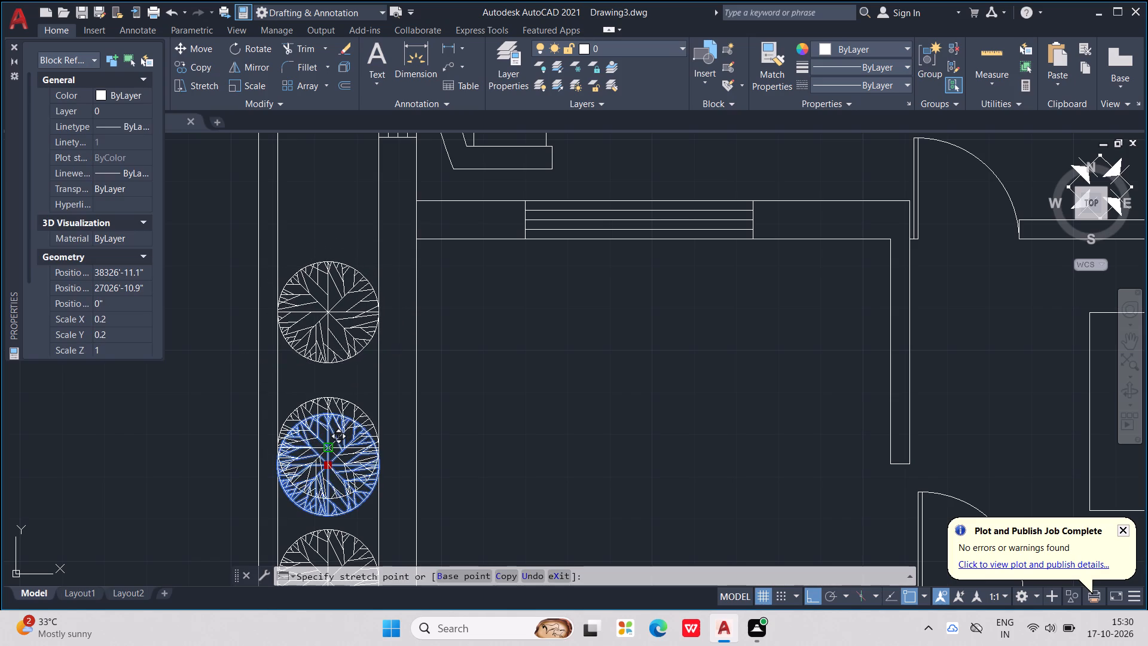
left_click_drag(328, 444, 328, 440)
left_click(328, 440)
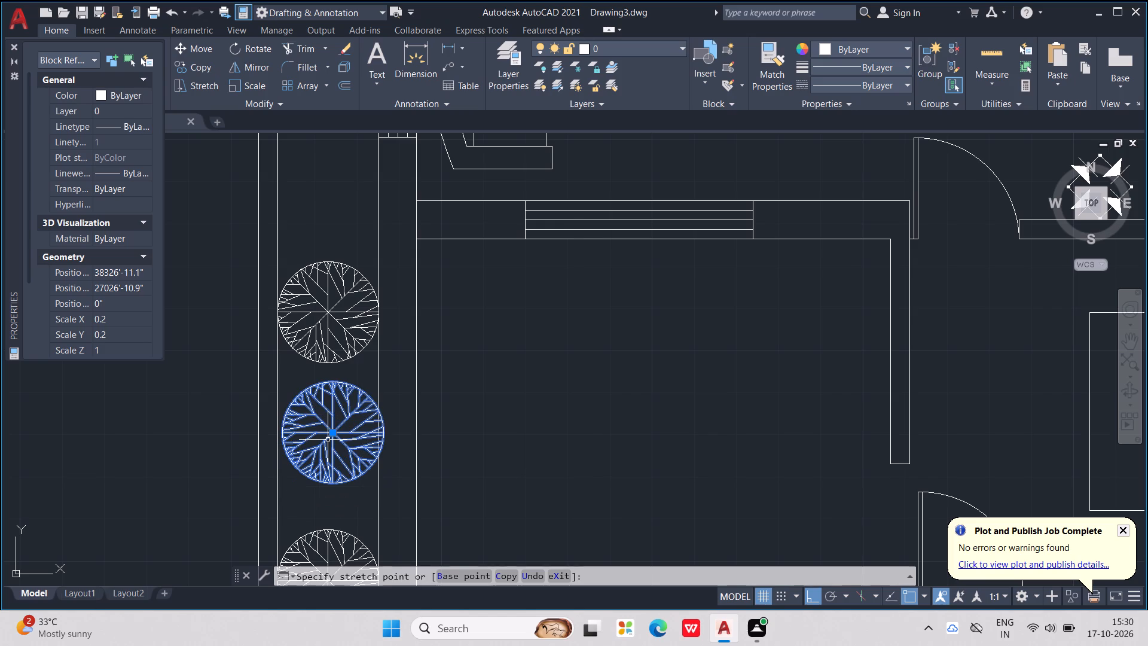
middle_click(328, 440)
scroll(328, 440, "up", 1)
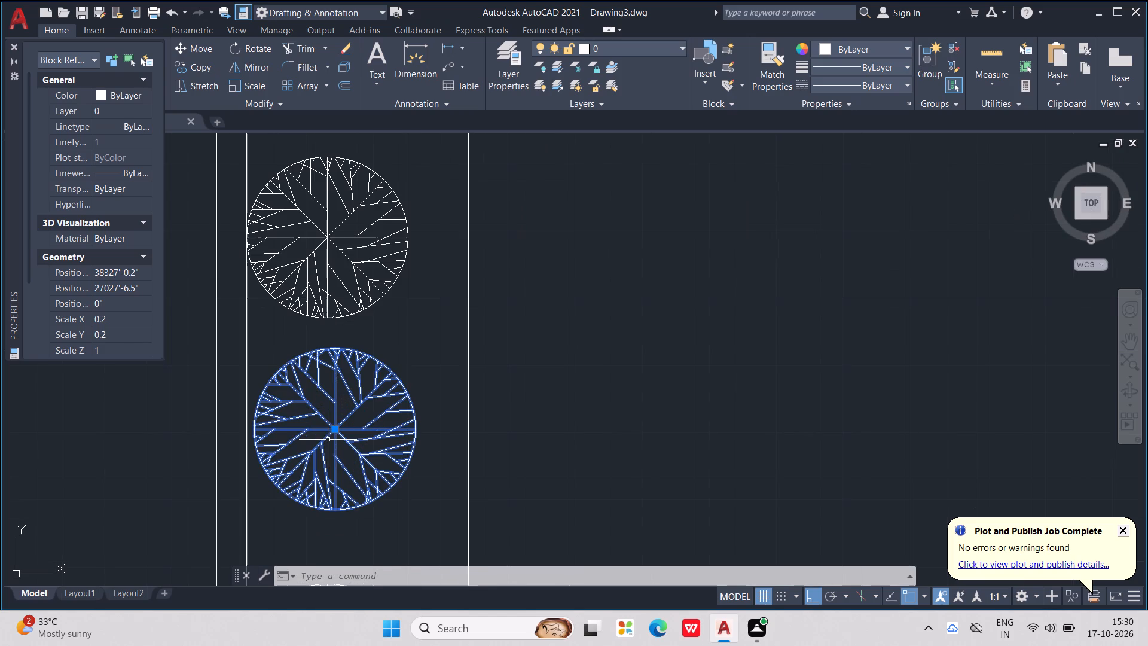
left_click_drag(335, 428, 326, 432)
left_click(326, 432)
Move the third tree from the top up to even the spacing, keeping it in line along the west boundary wall.
scroll(327, 423, "down", 2)
middle_click_drag(390, 454, 374, 418)
left_click(325, 467)
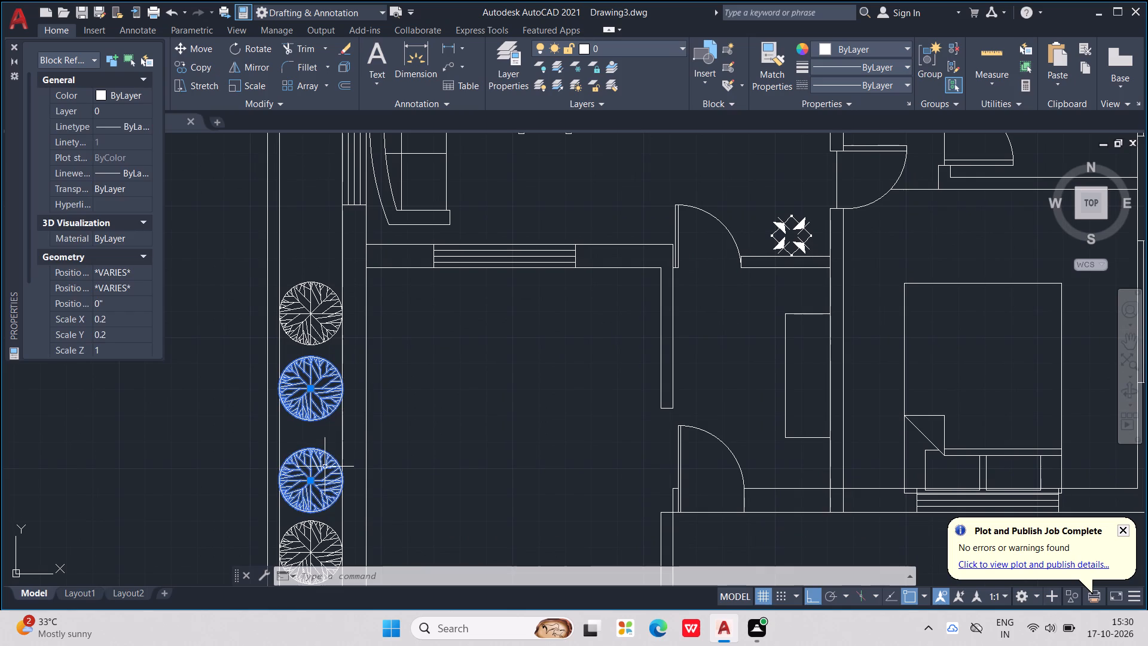
left_click(307, 493)
key("Escape")
key("Escape")
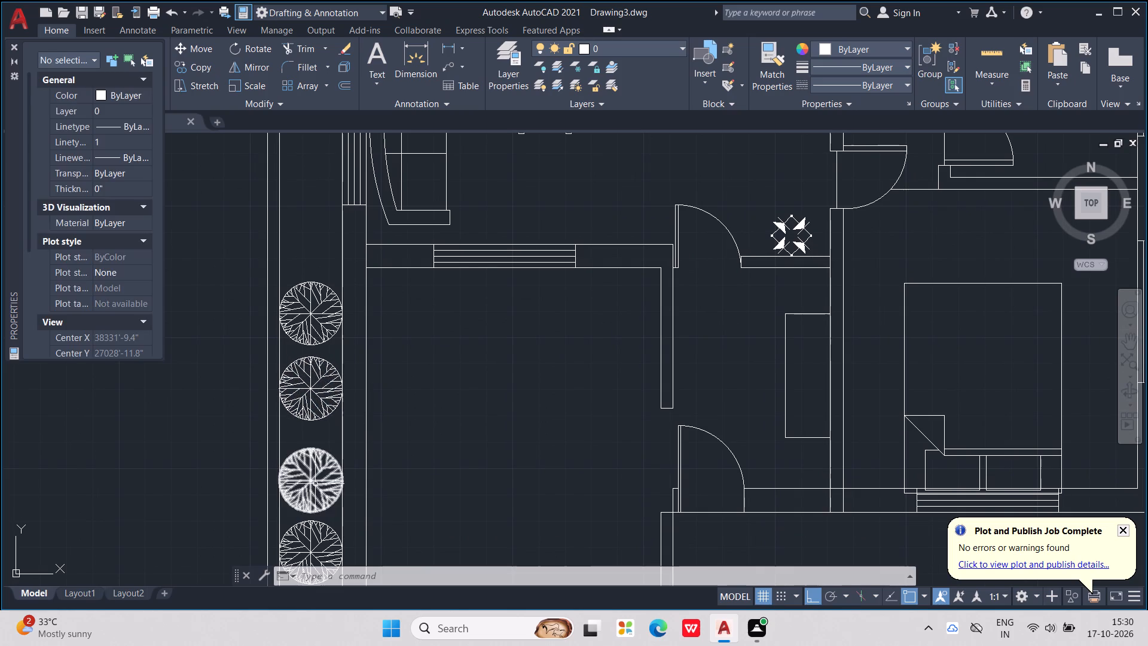
left_click(315, 483)
left_click_drag(308, 480, 304, 463)
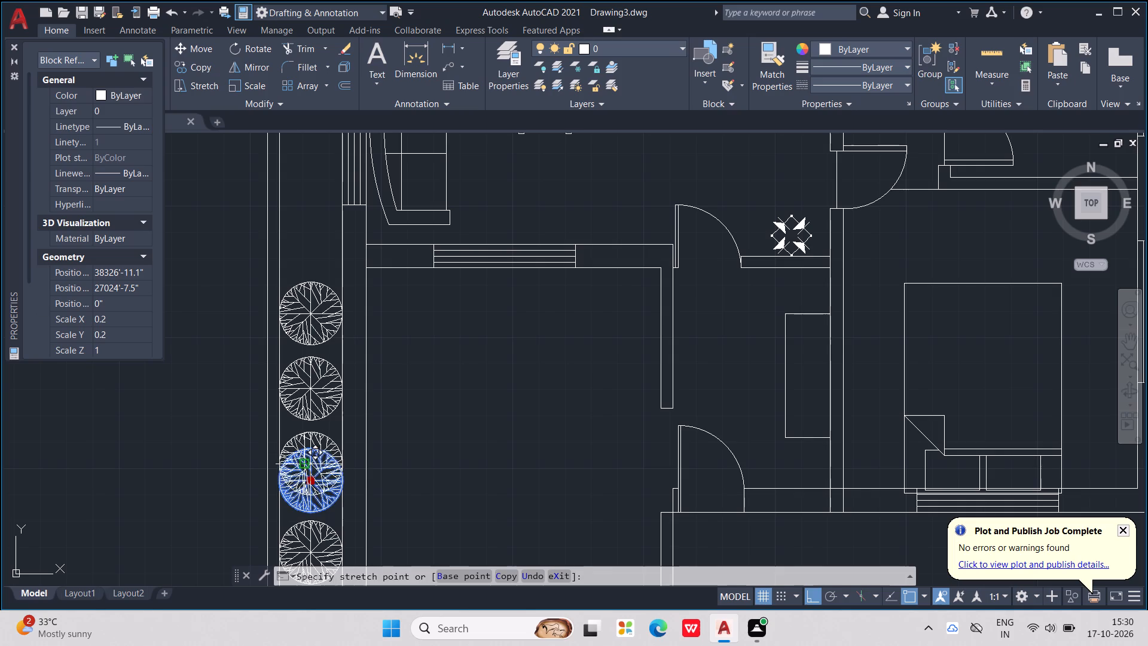
left_click_drag(304, 463, 307, 464)
left_click(307, 464)
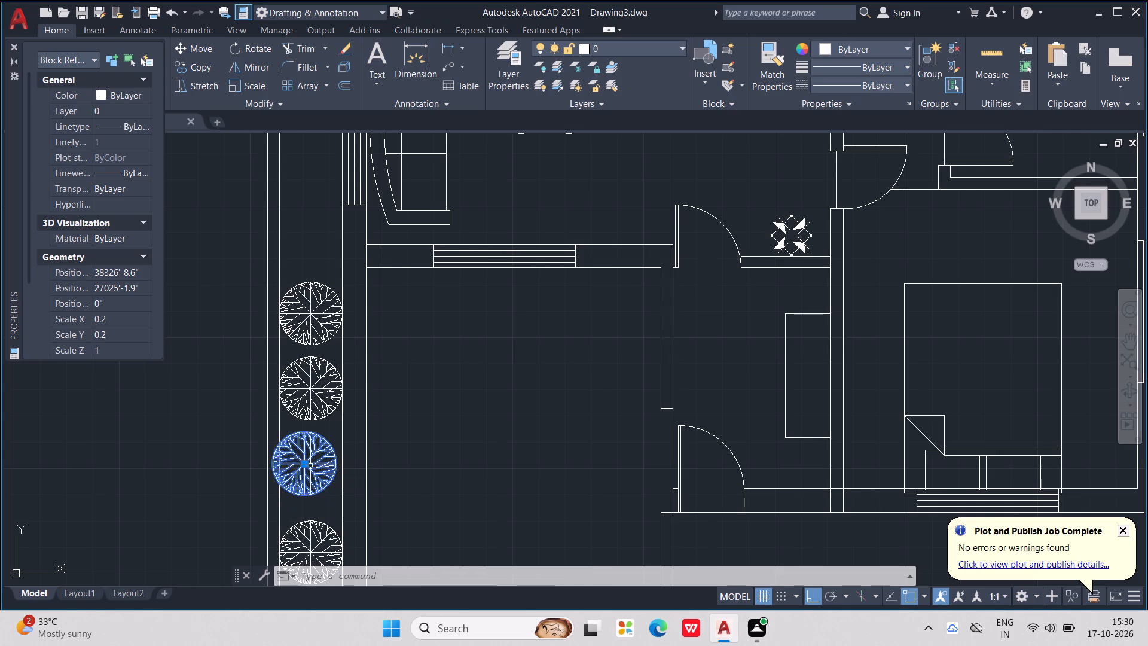
left_click_drag(310, 465, 338, 474)
left_click_drag(334, 473, 317, 463)
left_click_drag(345, 473, 320, 467)
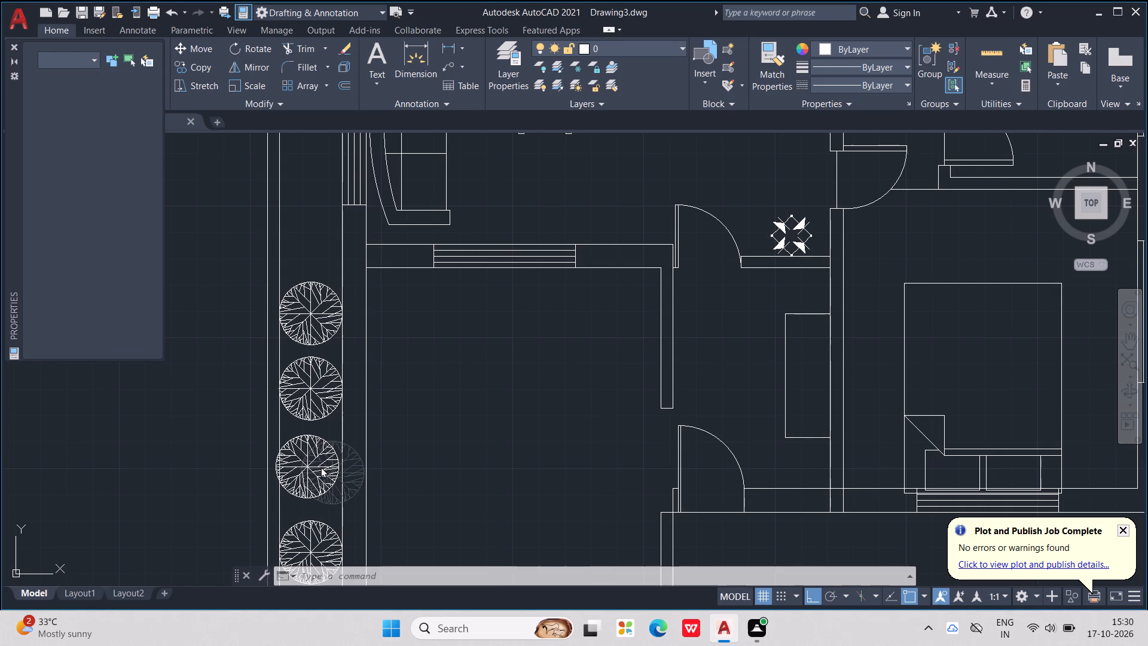
left_click_drag(320, 467, 326, 467)
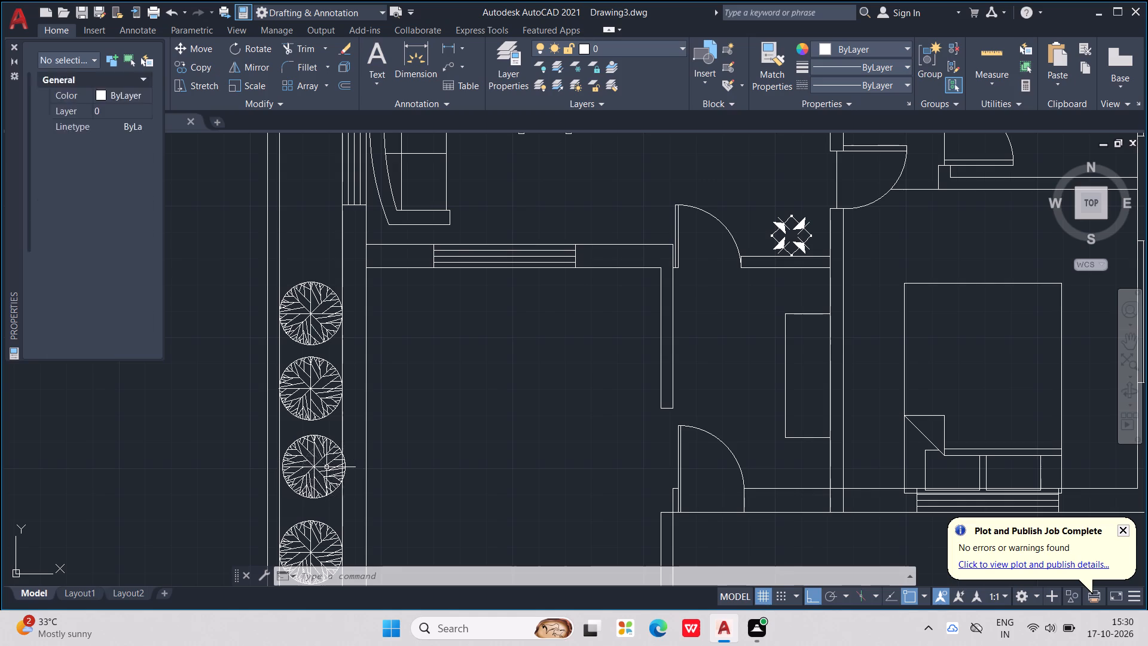
left_click_drag(326, 467, 320, 459)
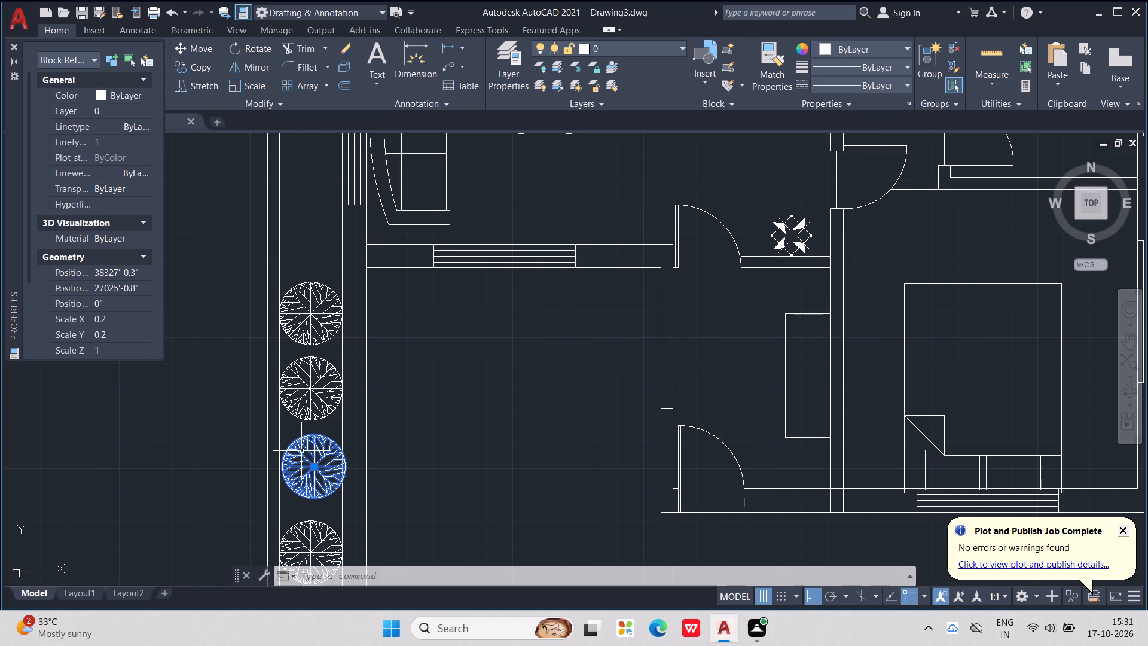
middle_click_drag(328, 467, 312, 403)
left_click(308, 404)
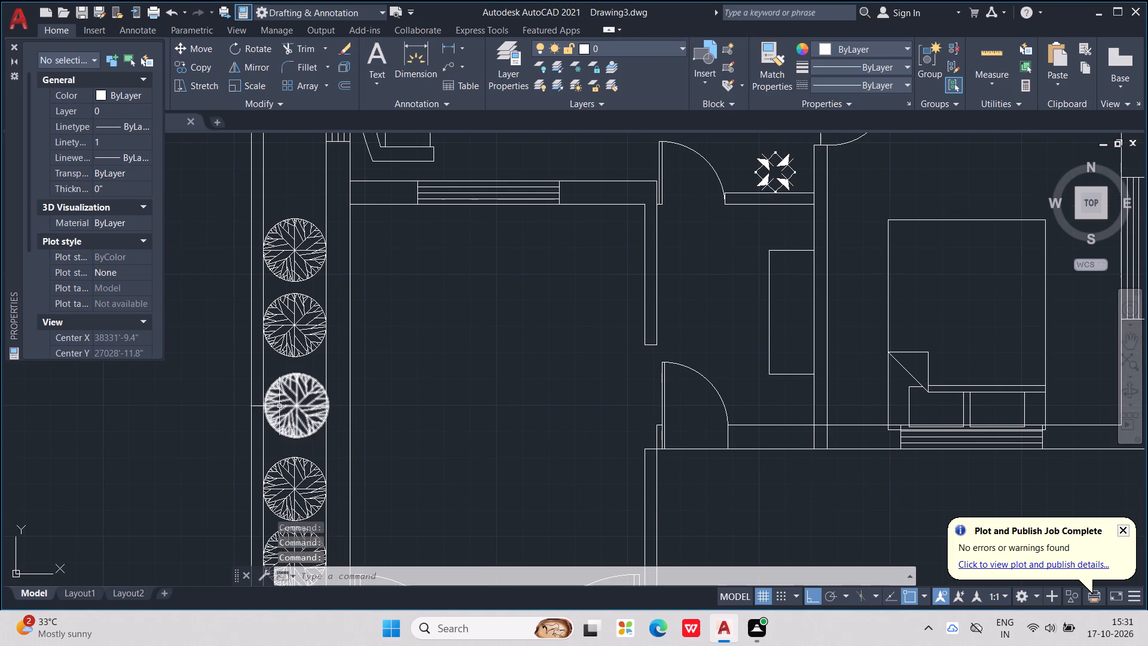
Move the fourth tree from the top slightly upward to even out the gaps in the west strip column.
scroll(357, 423, "down", 2)
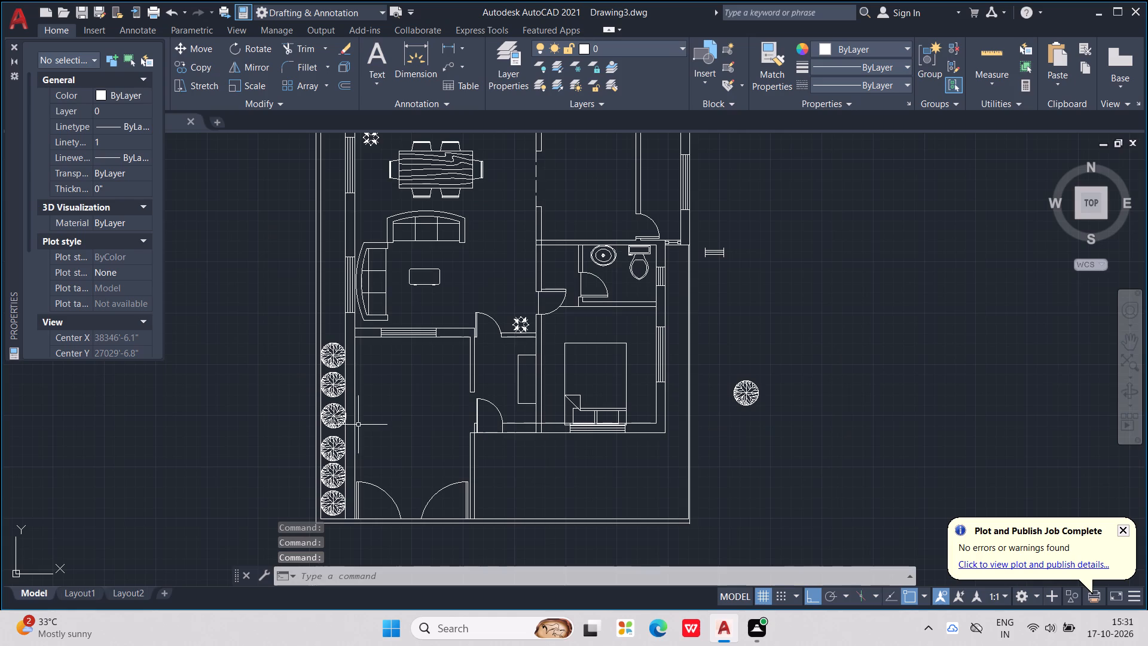
scroll(342, 448, "up", 2)
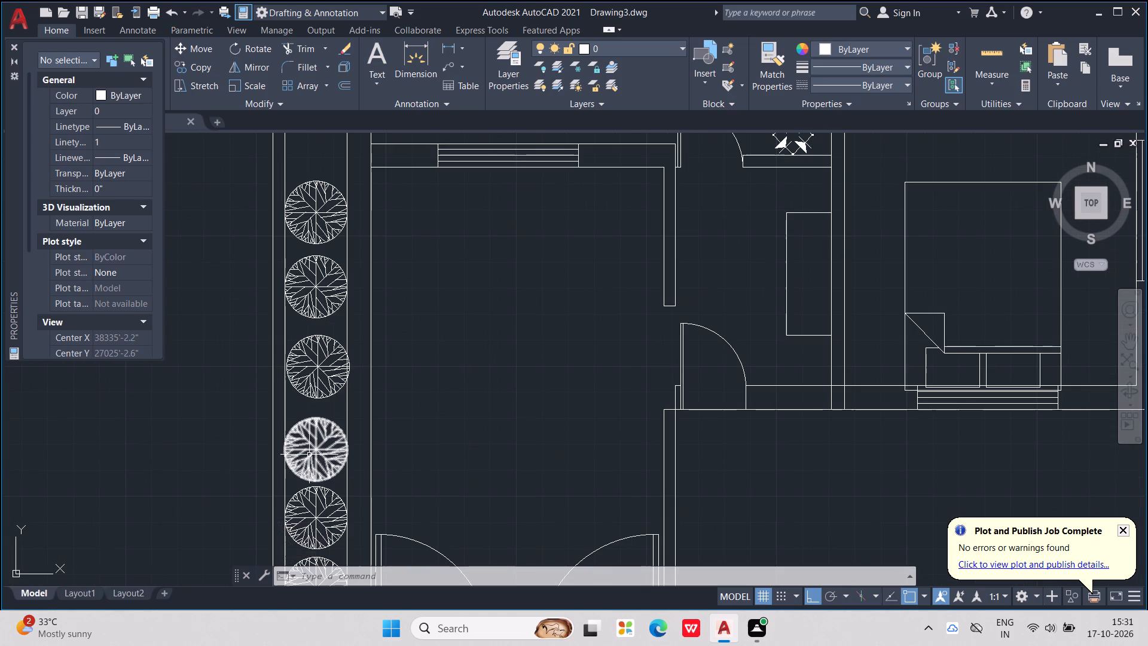
left_click(314, 457)
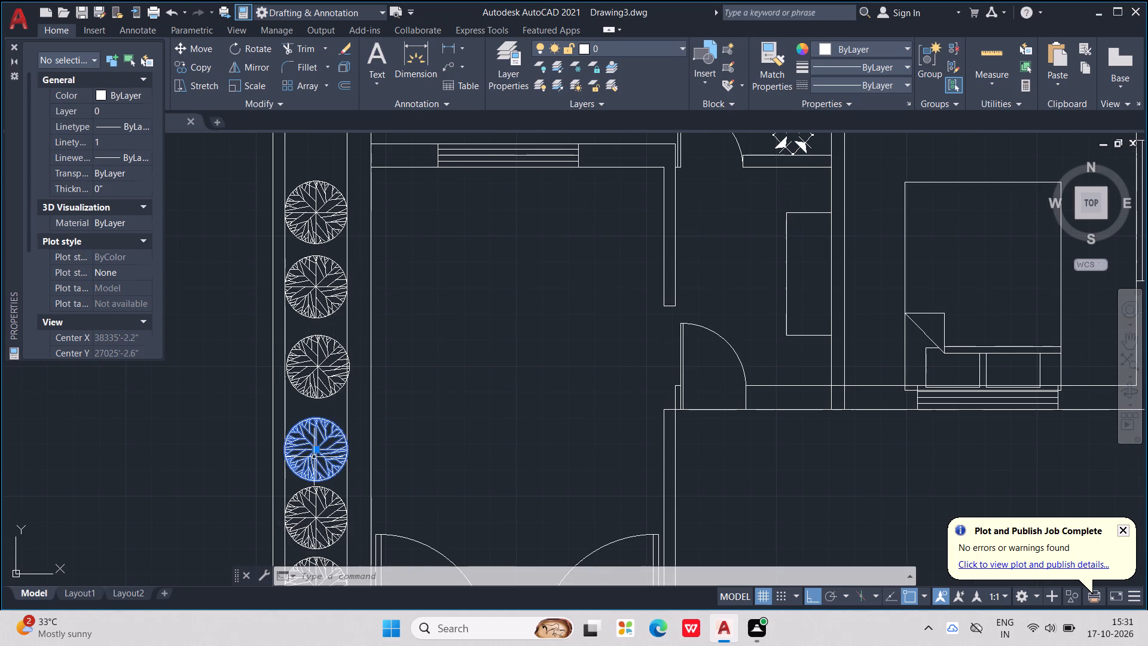
left_click_drag(316, 448, 315, 441)
left_click(315, 441)
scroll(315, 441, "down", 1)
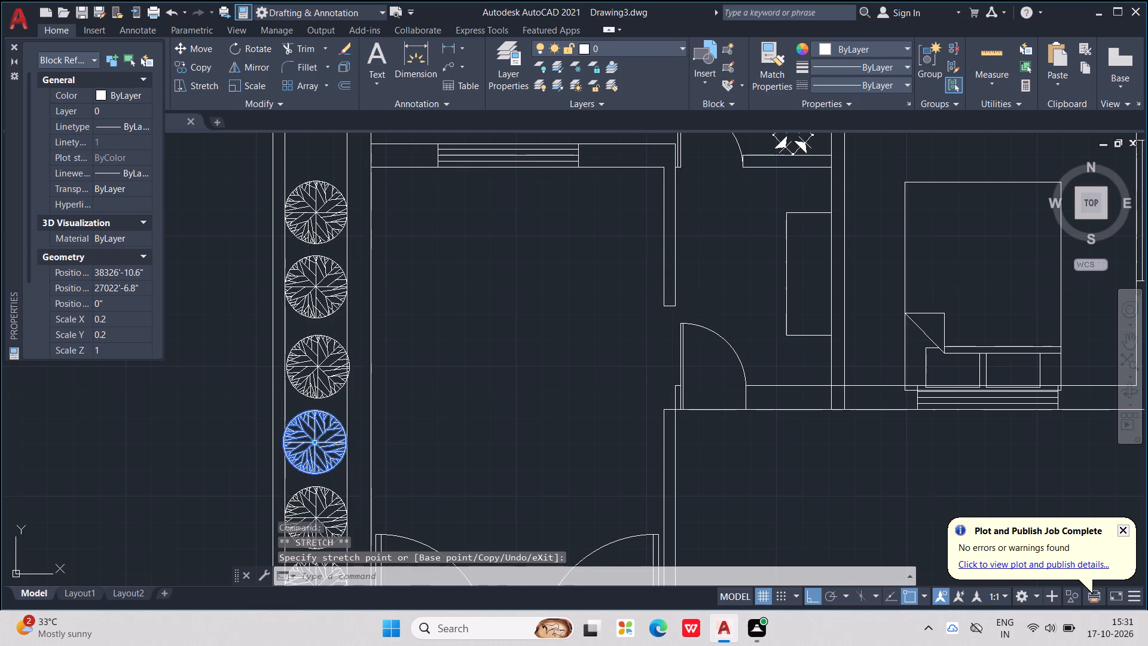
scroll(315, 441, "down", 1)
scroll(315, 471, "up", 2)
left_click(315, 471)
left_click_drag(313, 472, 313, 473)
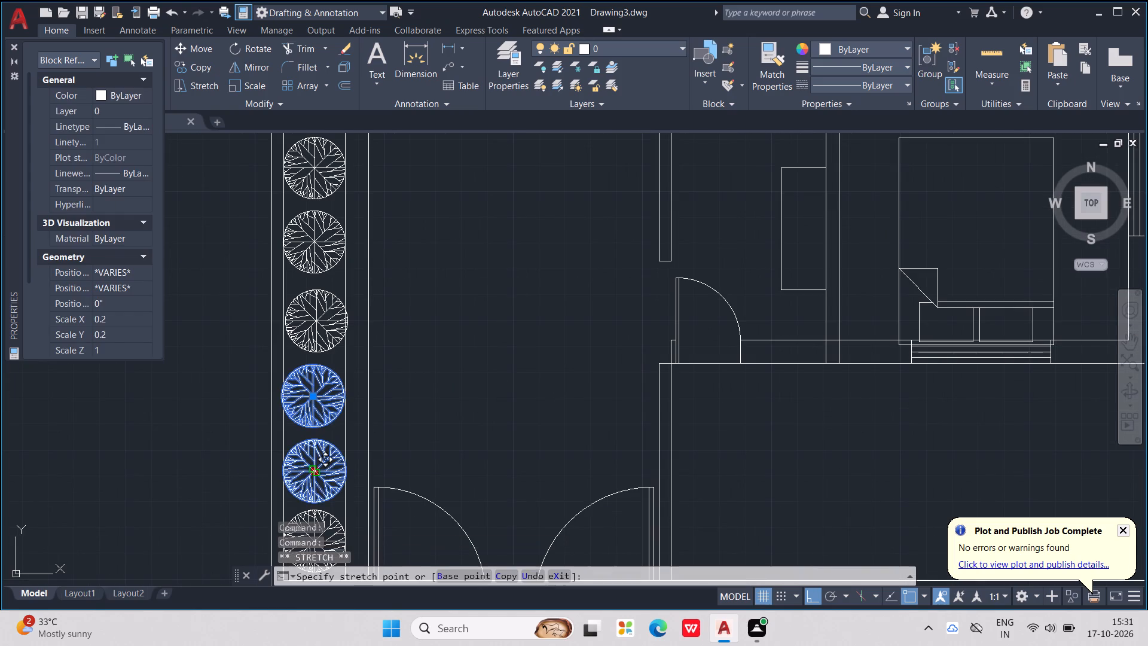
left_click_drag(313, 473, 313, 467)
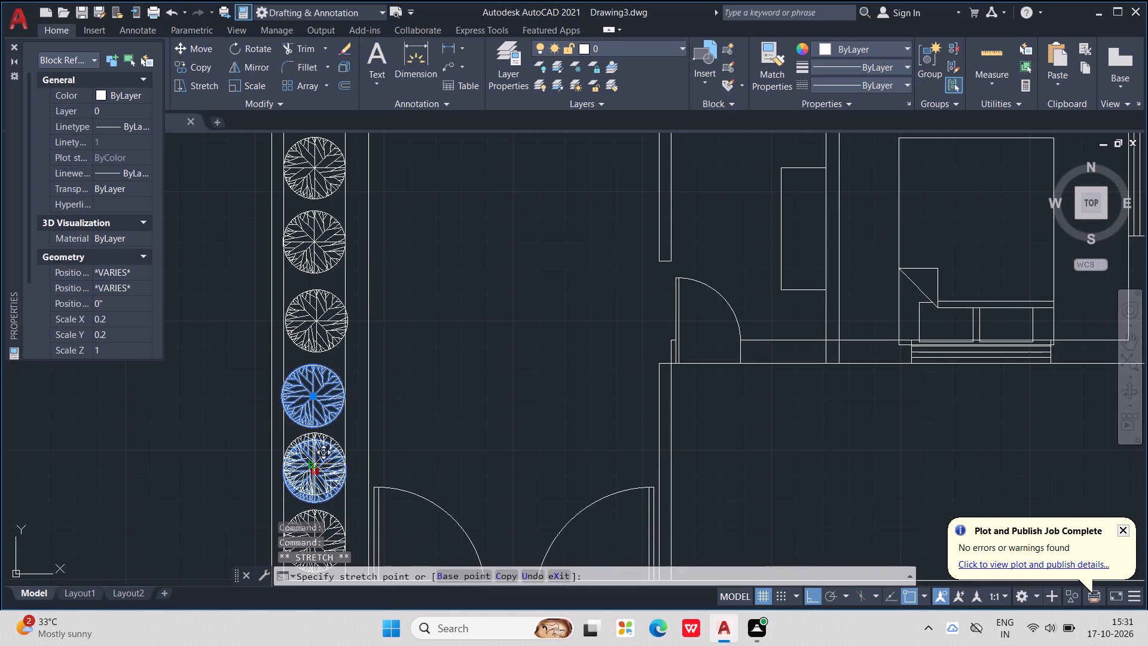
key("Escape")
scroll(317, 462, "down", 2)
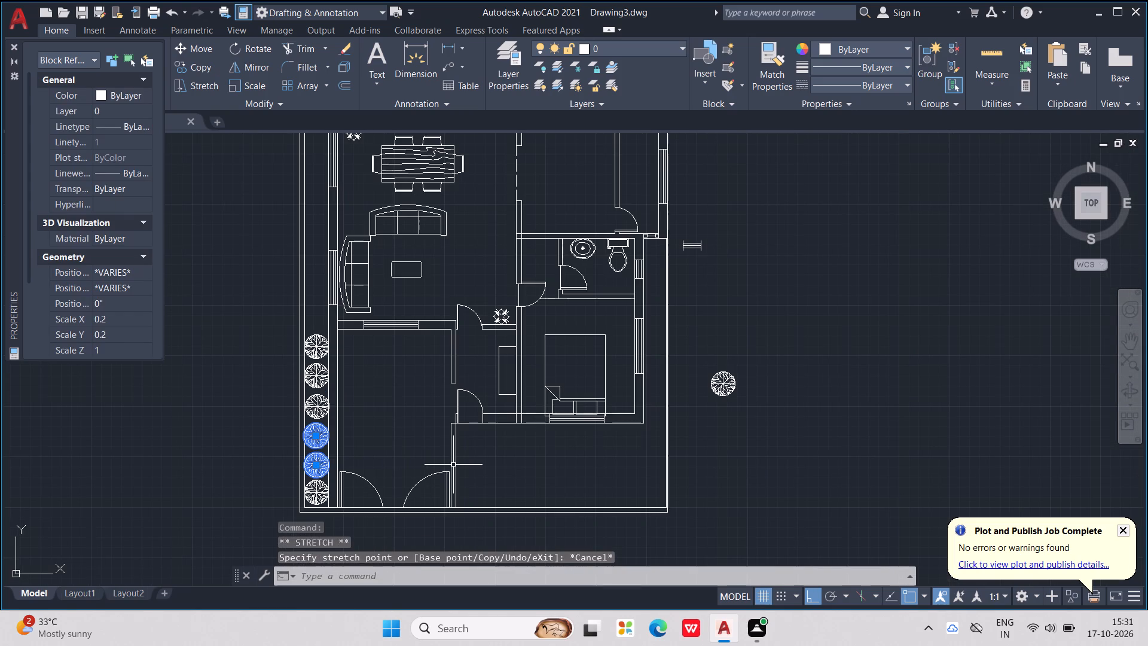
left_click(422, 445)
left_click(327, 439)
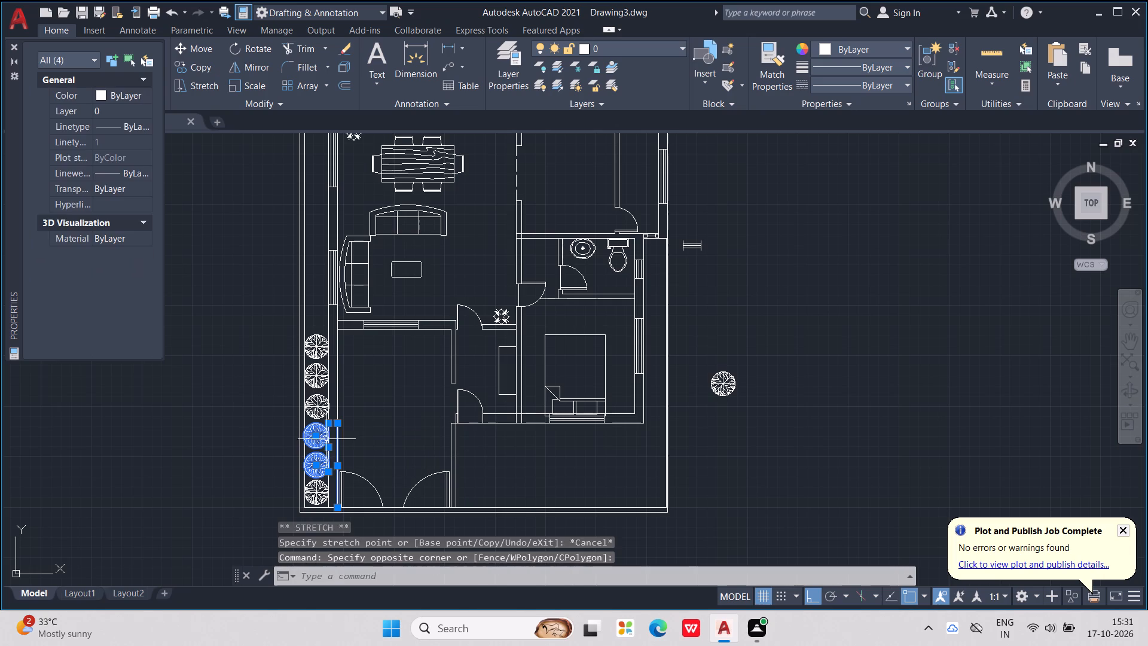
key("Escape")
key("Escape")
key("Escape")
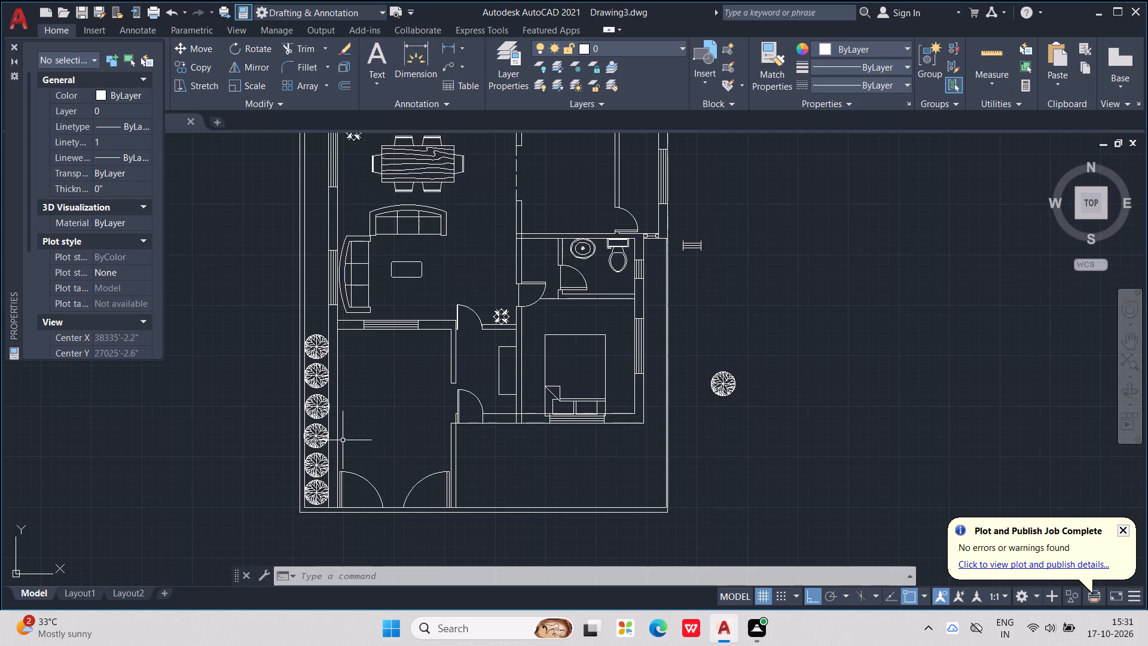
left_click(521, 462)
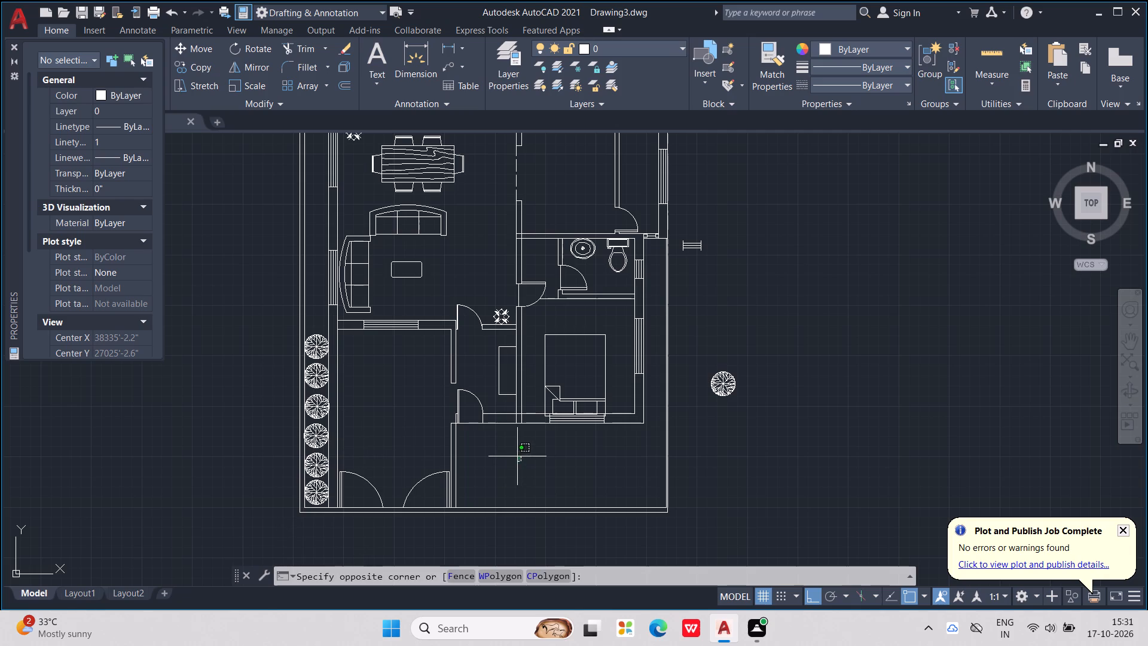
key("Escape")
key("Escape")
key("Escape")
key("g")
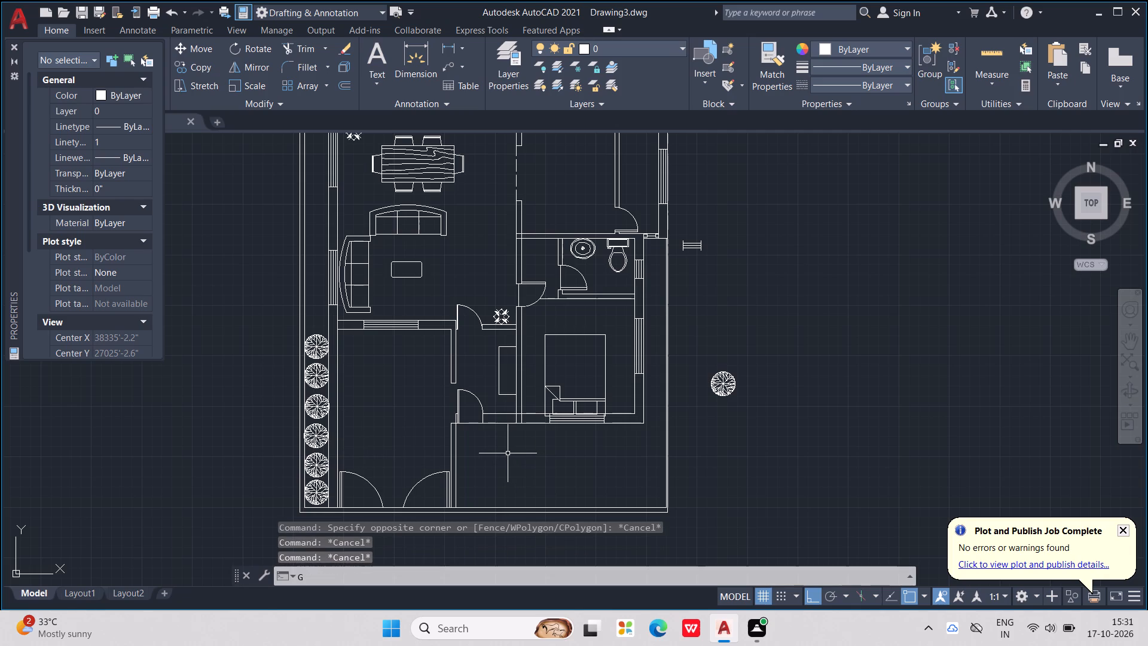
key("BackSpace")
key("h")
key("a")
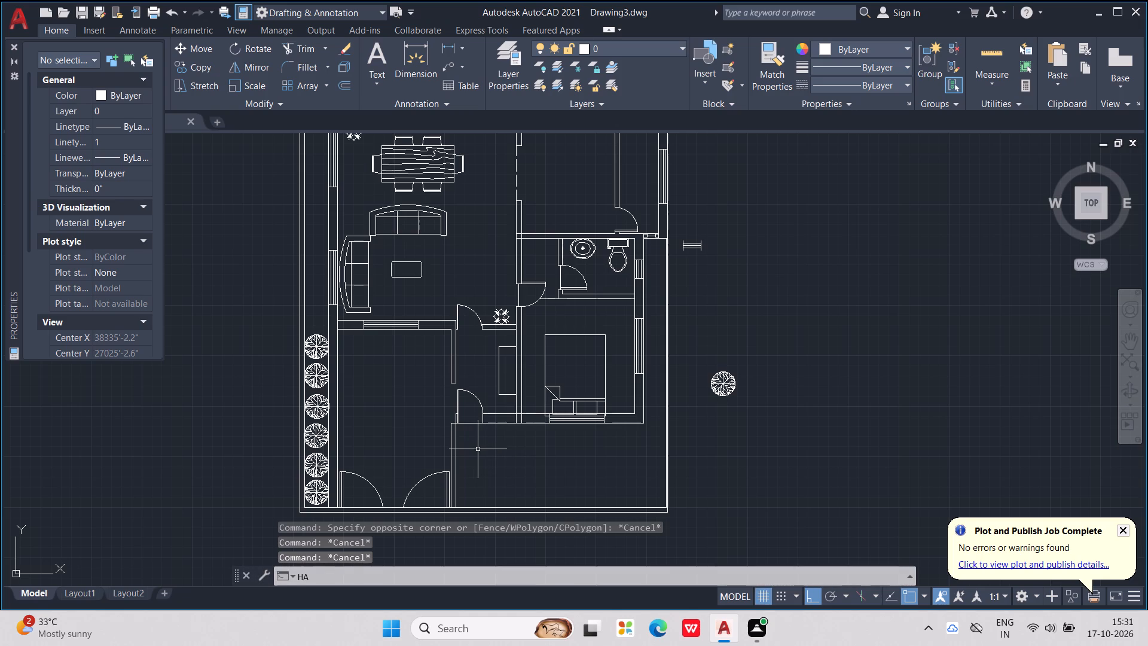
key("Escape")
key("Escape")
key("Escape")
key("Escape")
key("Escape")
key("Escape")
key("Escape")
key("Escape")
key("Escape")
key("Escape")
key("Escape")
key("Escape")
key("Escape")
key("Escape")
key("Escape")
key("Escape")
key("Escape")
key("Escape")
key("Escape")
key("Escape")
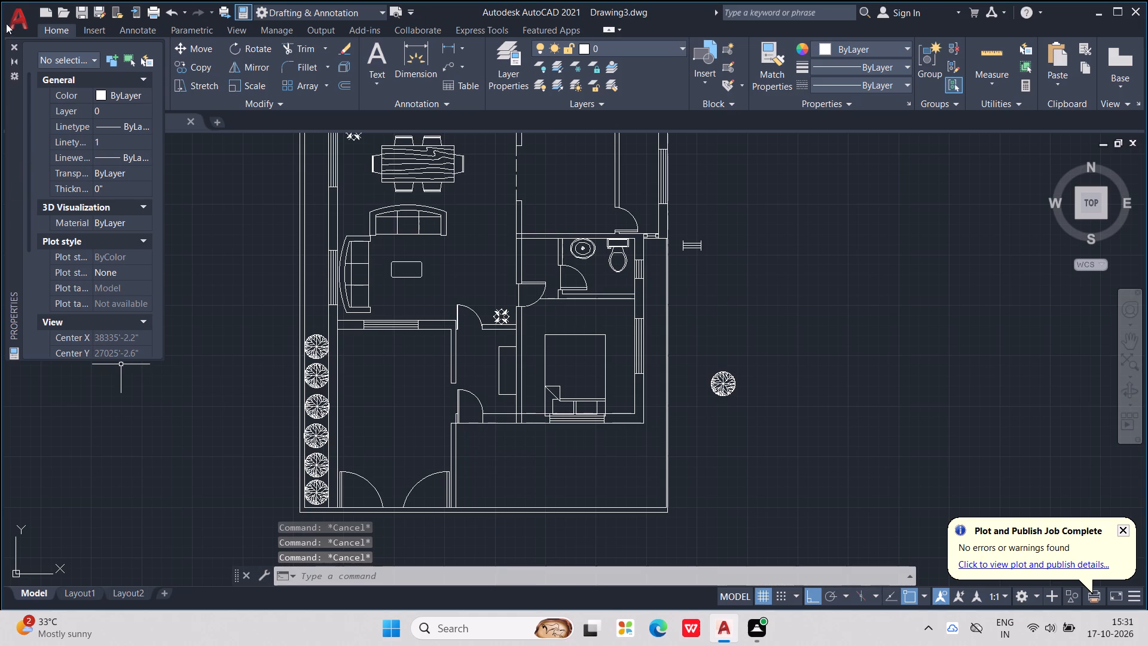
Close the Properties palette.
left_click(16, 45)
key("Escape")
key("Escape")
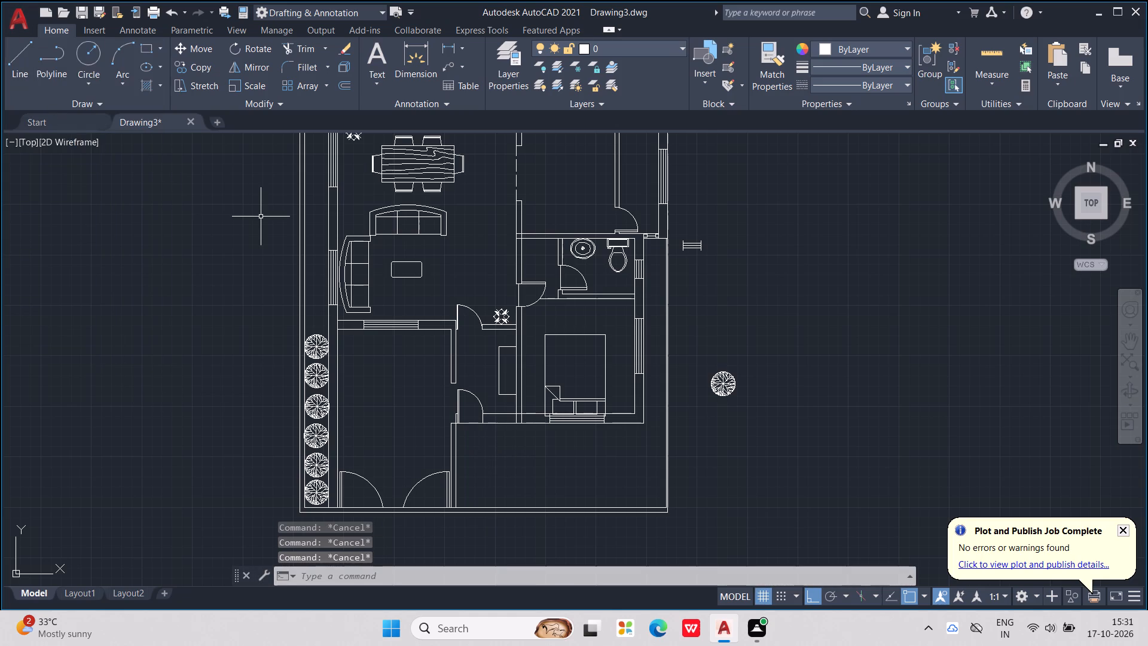
Hatch the L-shaped open yard south and east of the bedroom with the AR-SAND pattern.
type("HAT")
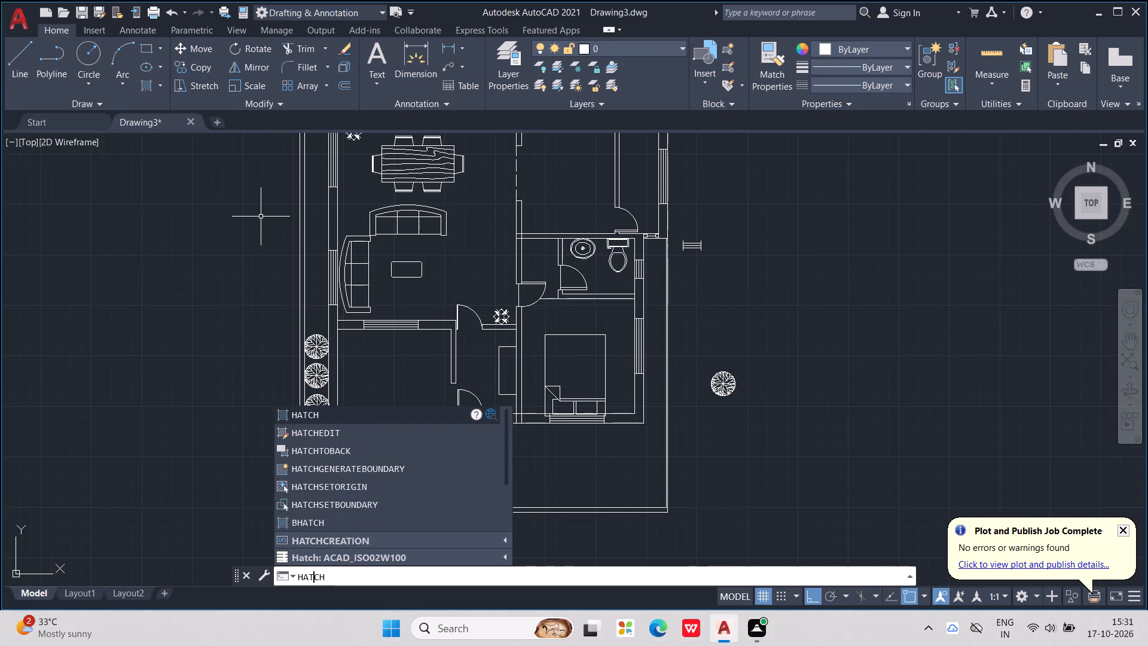
key("Return")
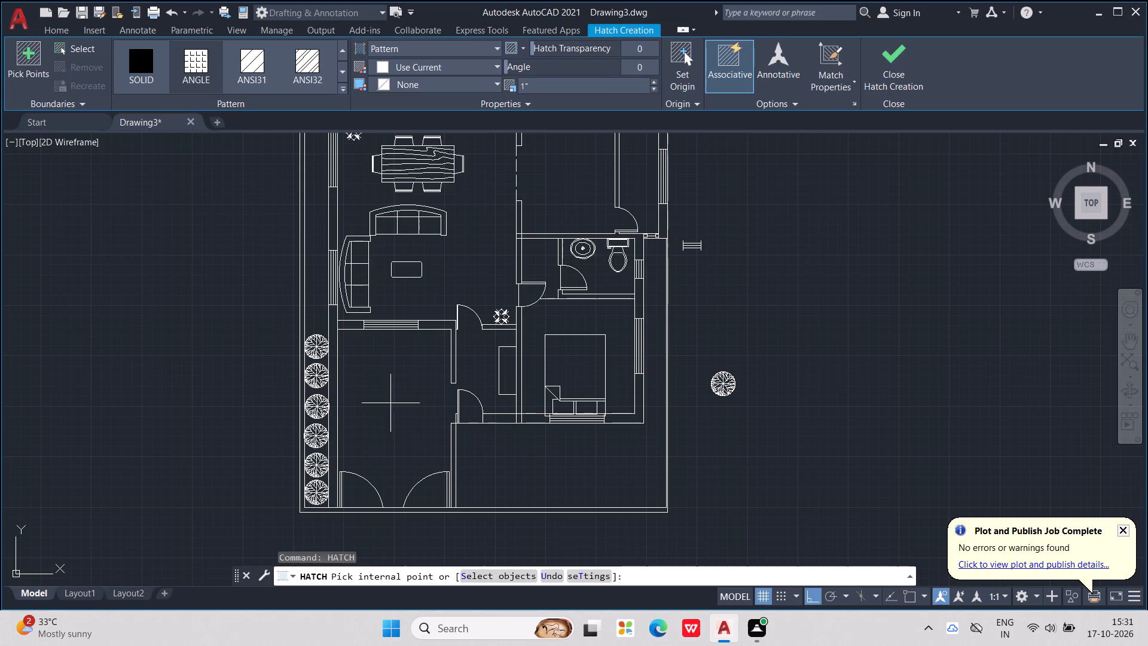
left_click(338, 71)
left_click(338, 68)
left_click(338, 68)
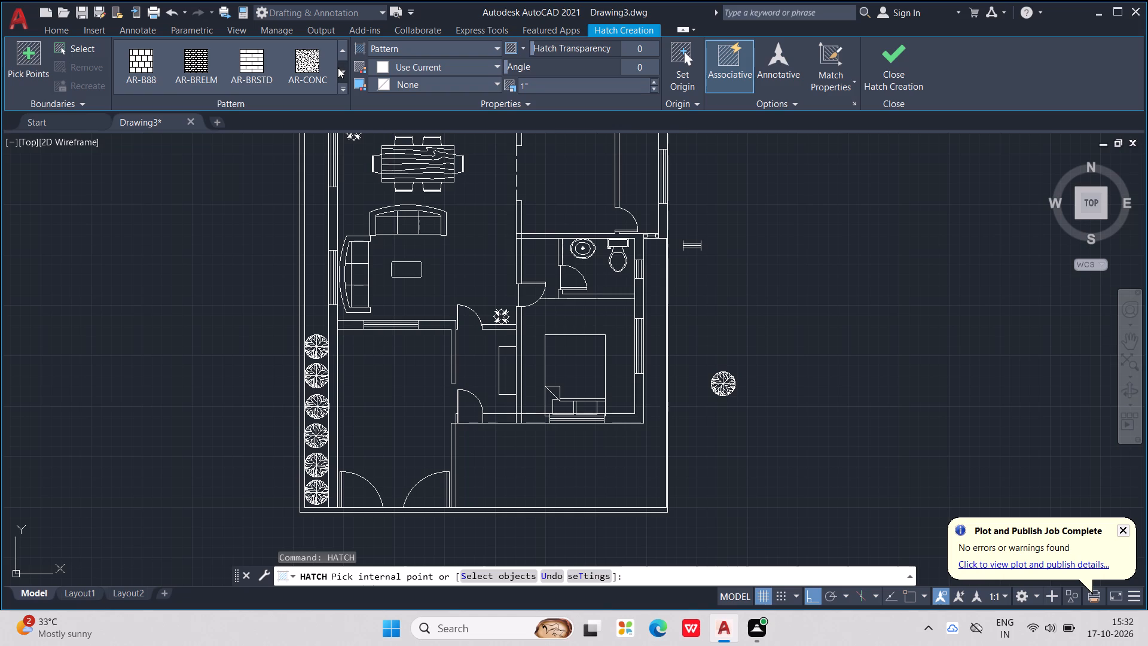
left_click(338, 68)
left_click(338, 68)
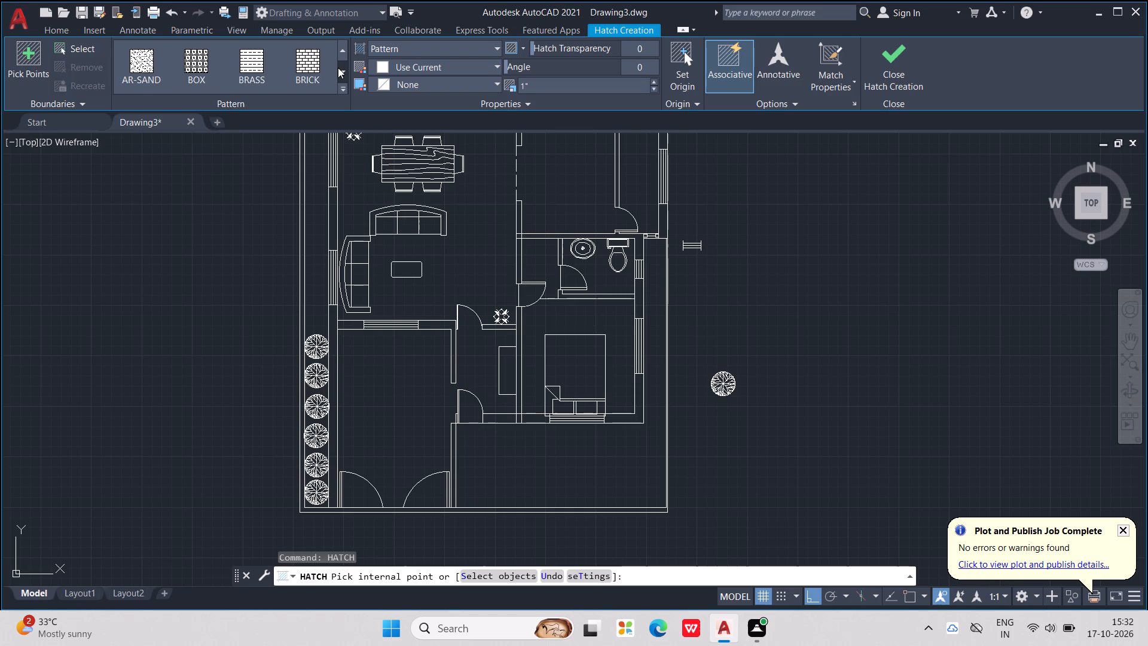
left_click(149, 54)
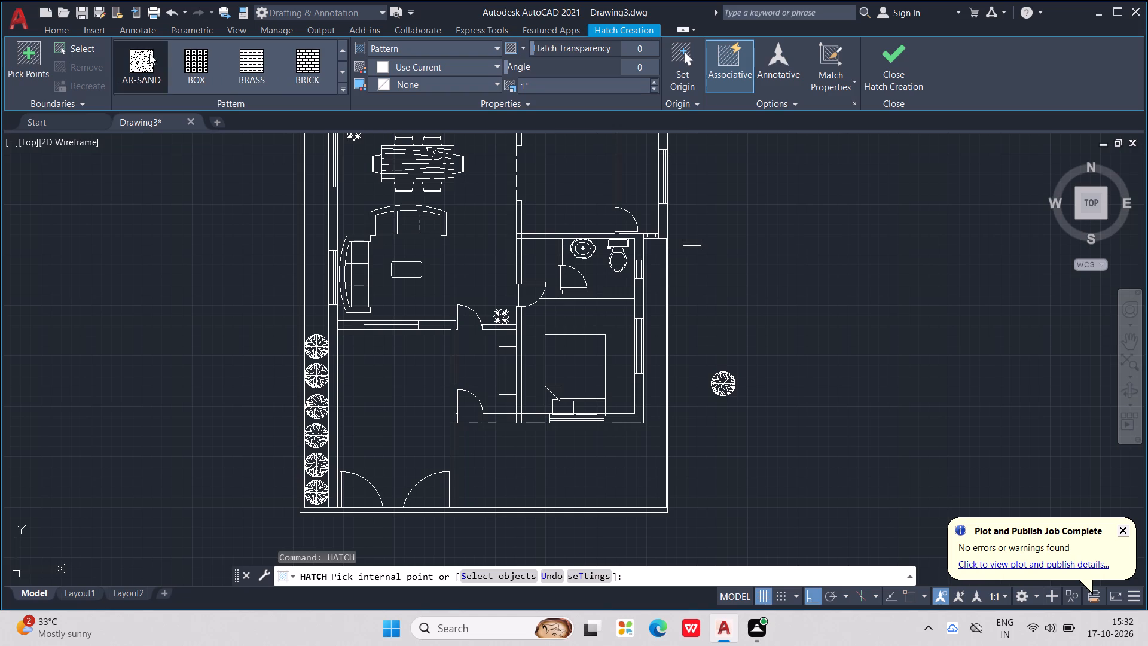
left_click(603, 460)
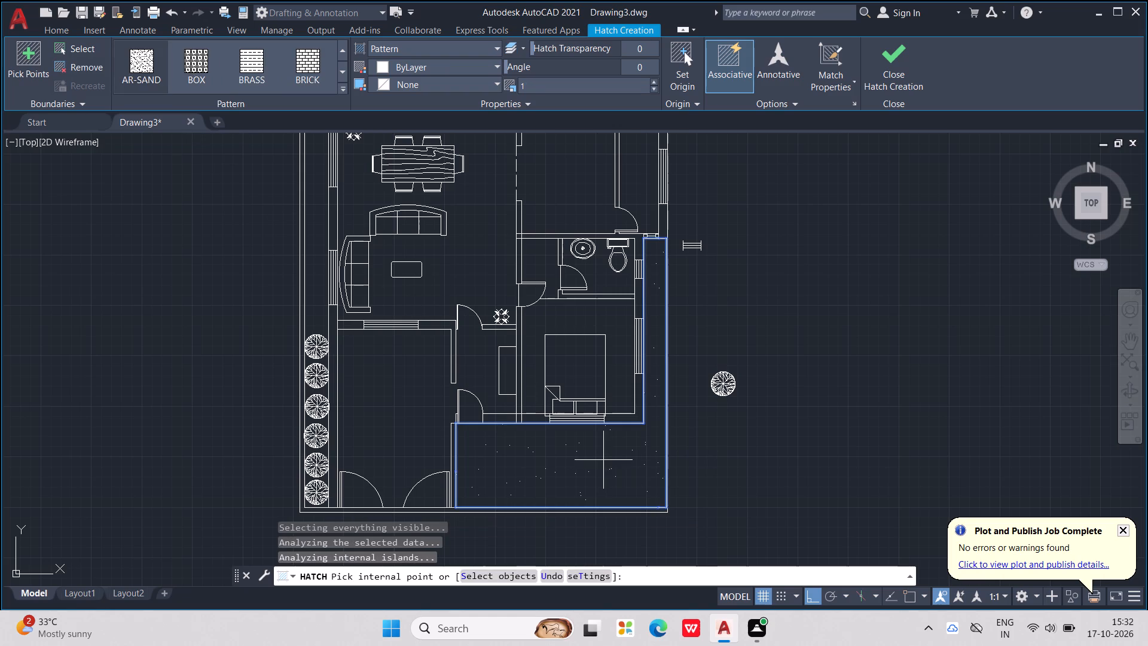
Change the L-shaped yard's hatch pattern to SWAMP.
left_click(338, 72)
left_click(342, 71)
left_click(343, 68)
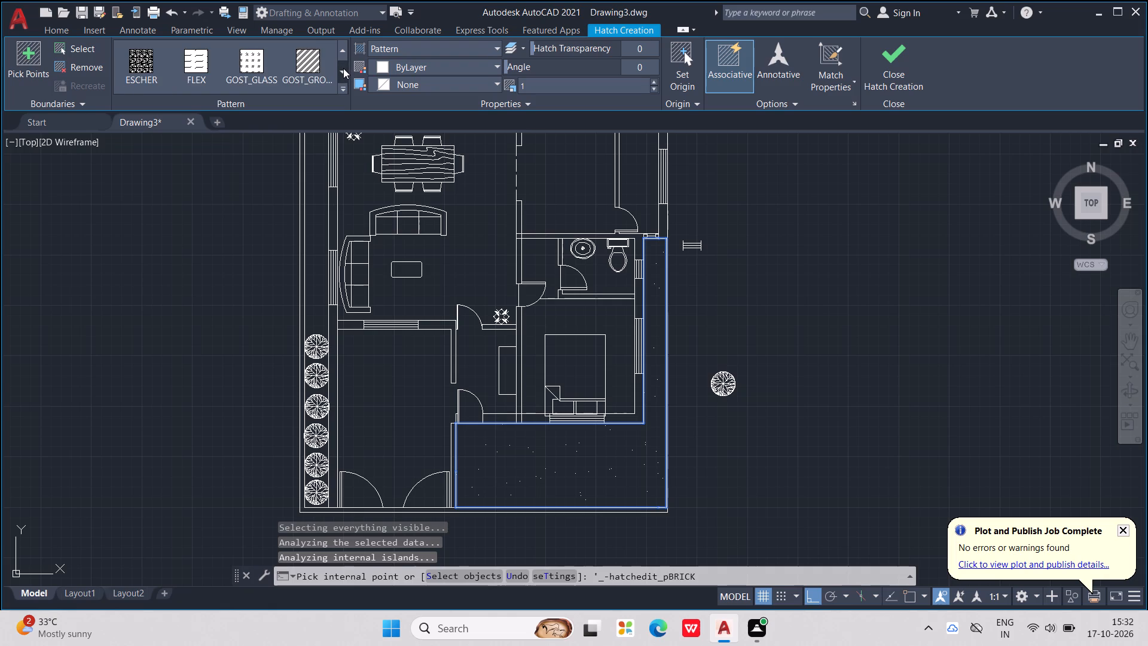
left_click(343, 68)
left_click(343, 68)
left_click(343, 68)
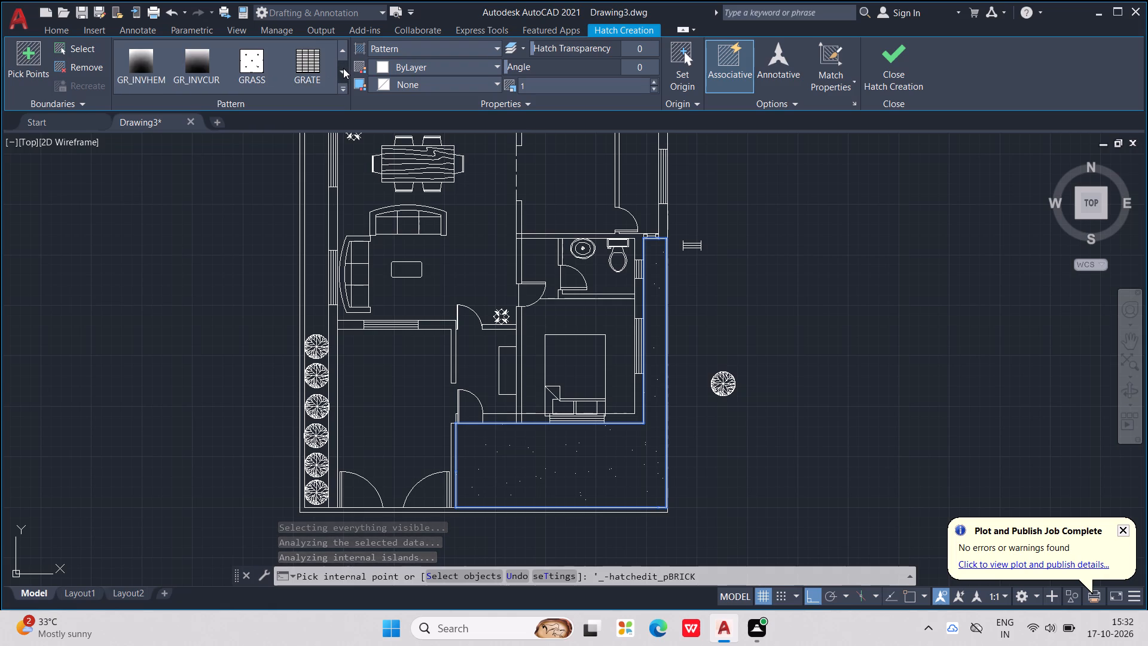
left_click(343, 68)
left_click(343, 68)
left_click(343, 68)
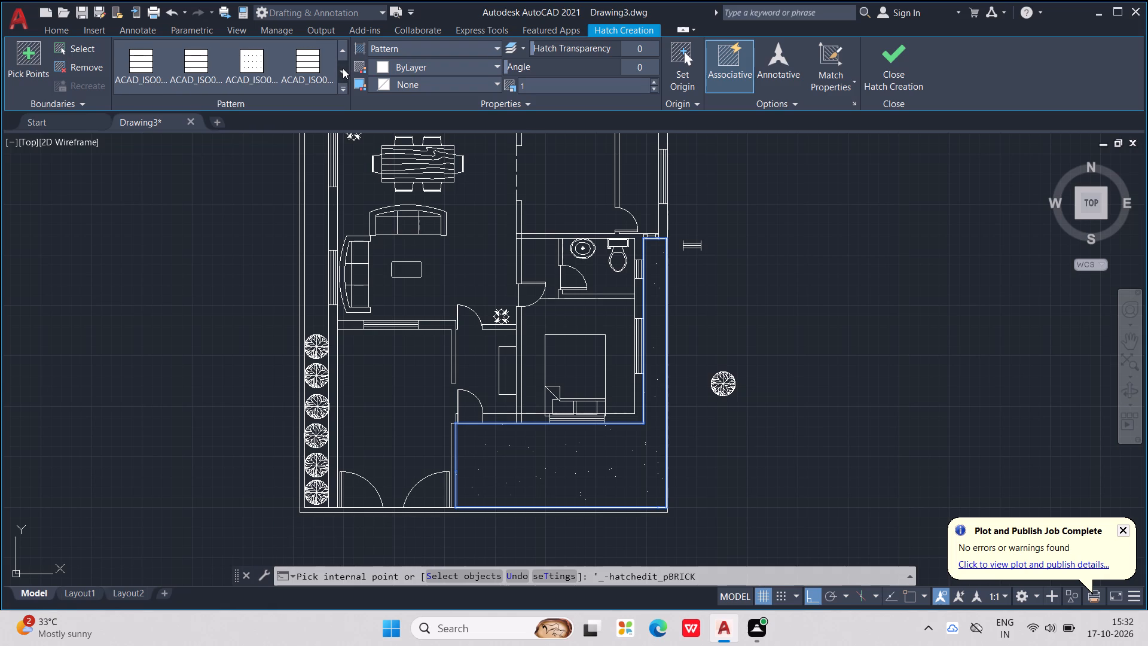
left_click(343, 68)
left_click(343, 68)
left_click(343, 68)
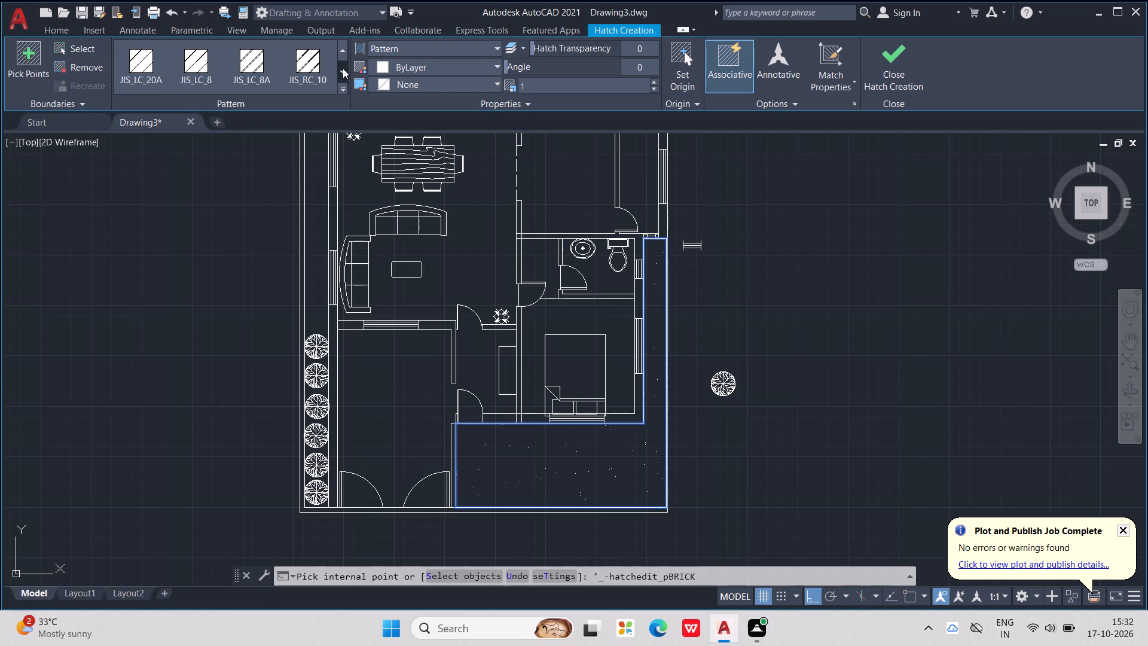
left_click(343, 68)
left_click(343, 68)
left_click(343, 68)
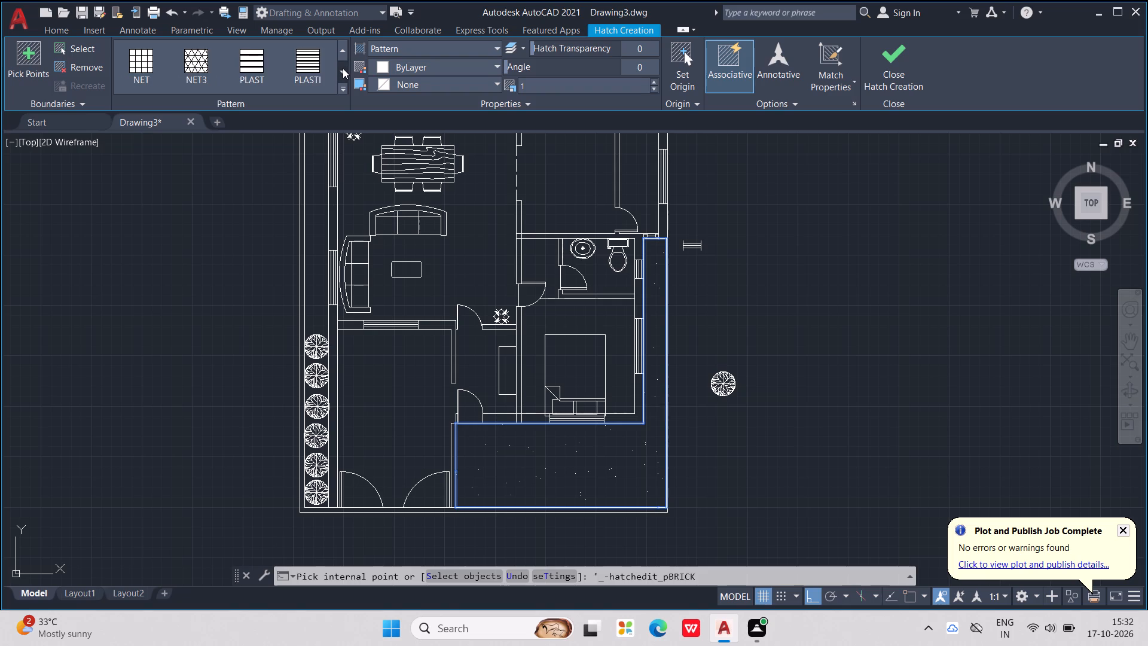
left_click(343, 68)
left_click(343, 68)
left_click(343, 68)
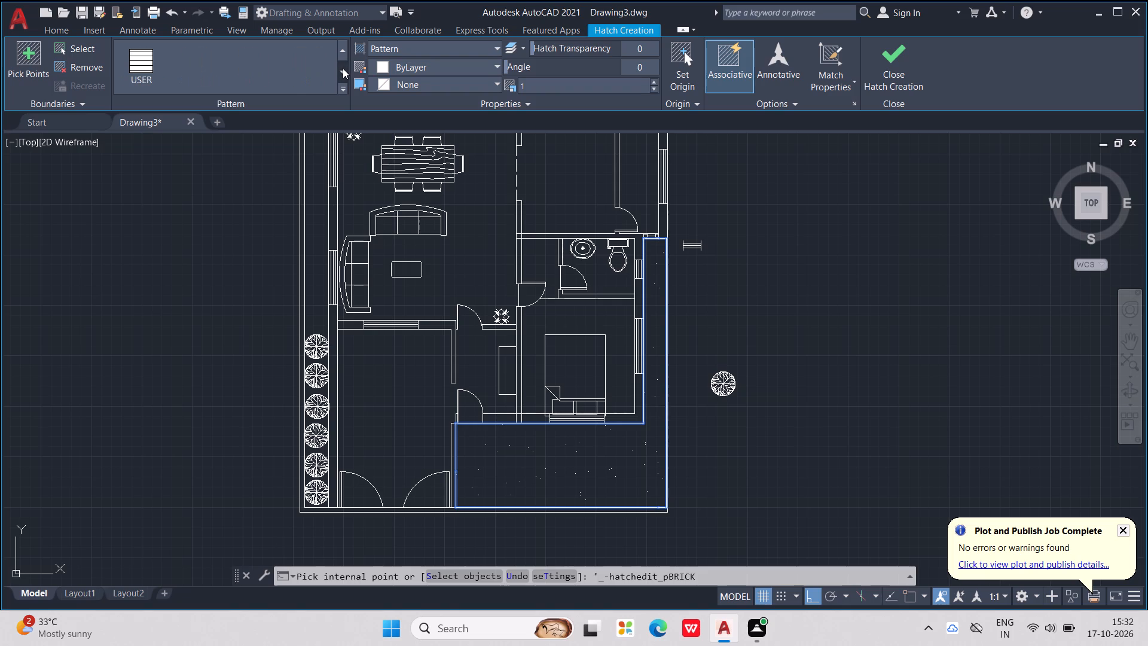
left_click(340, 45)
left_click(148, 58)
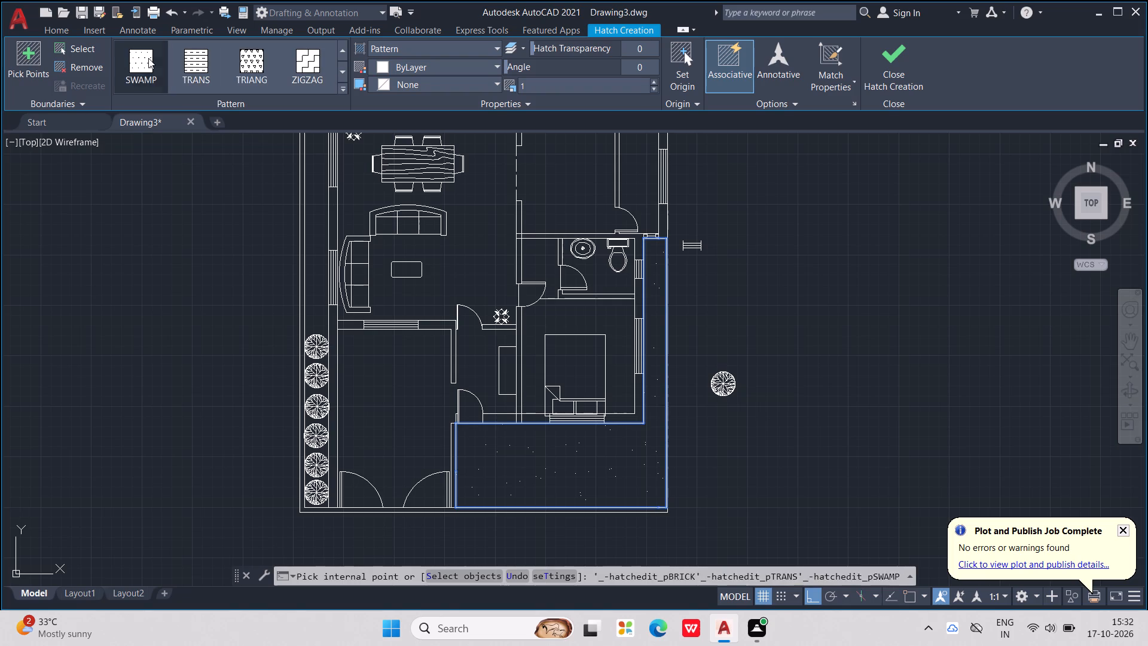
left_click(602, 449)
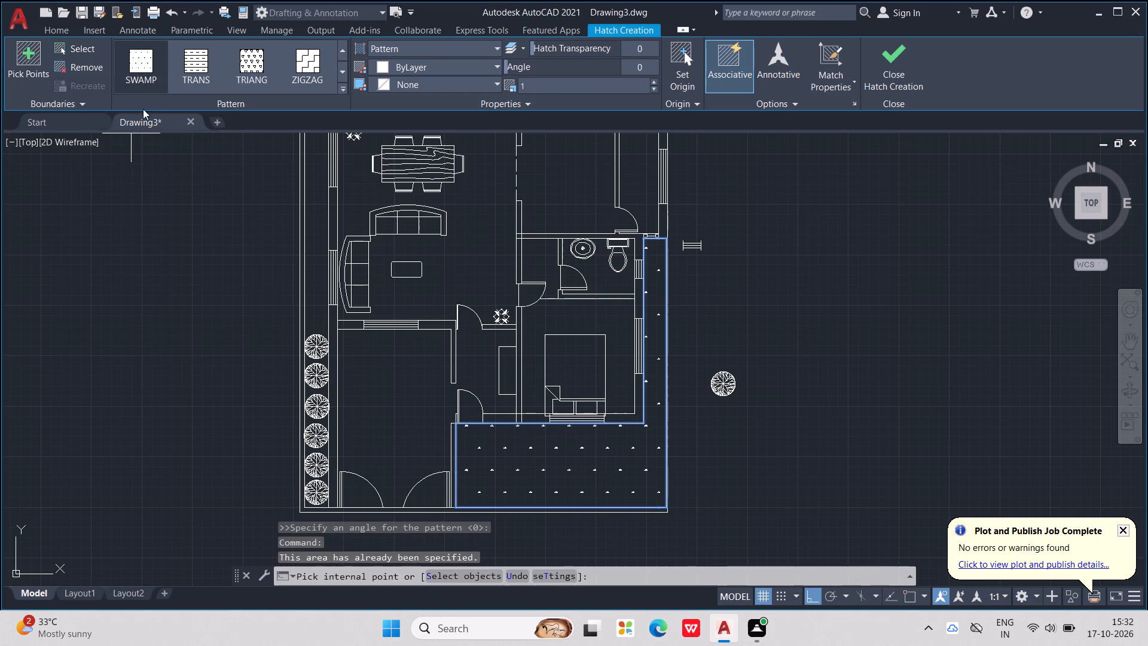
Change the L-shaped yard's hatch pattern to DOTS and finish the hatch.
left_click(339, 76)
left_click(340, 66)
left_click(341, 46)
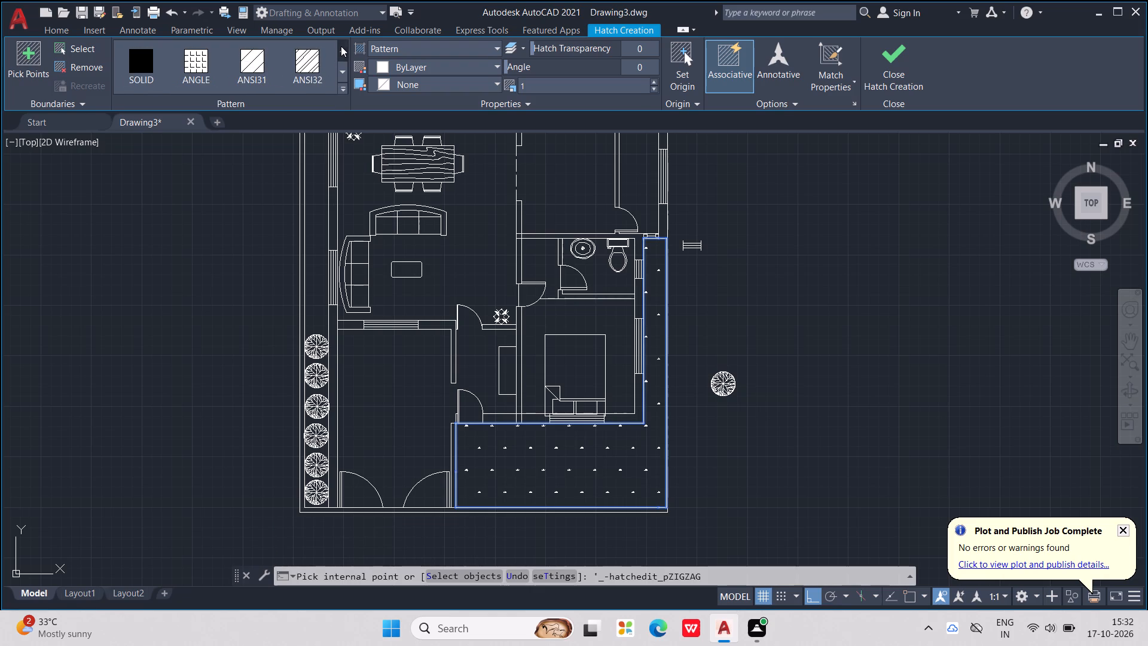
left_click(341, 71)
left_click(341, 71)
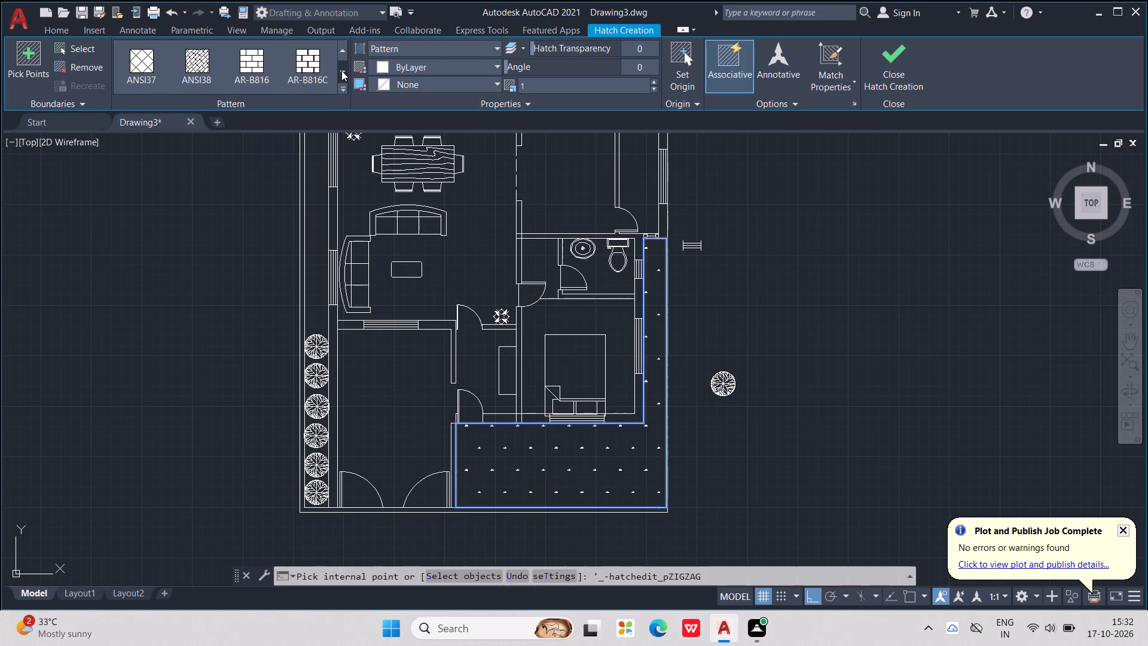
left_click(341, 71)
left_click(341, 71)
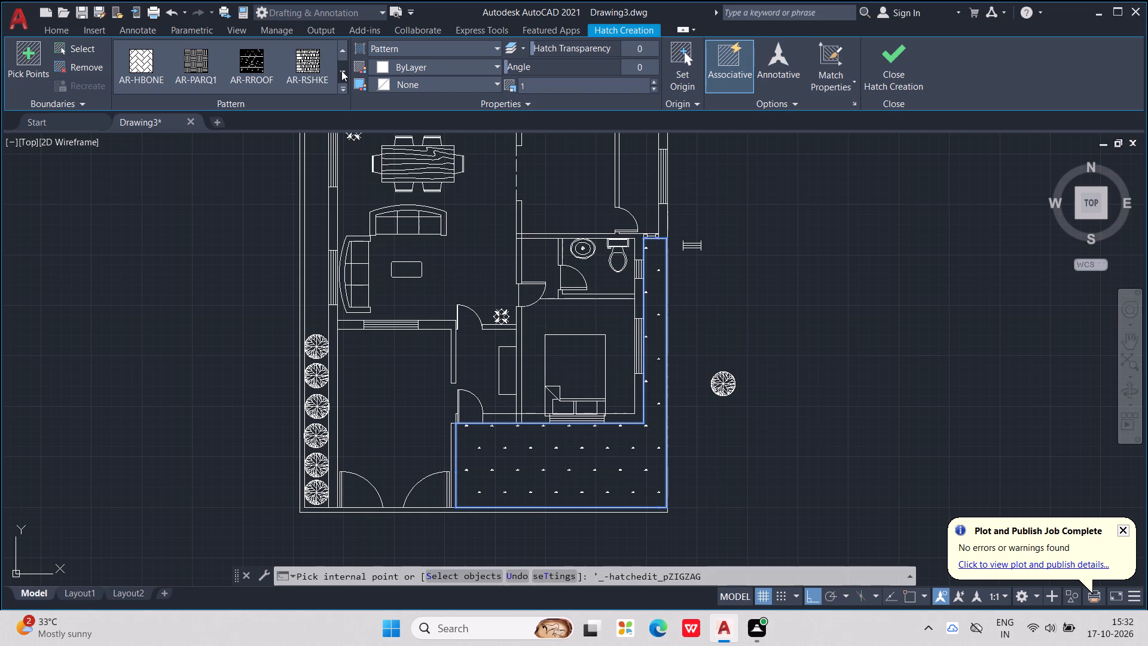
left_click(341, 71)
left_click(341, 71)
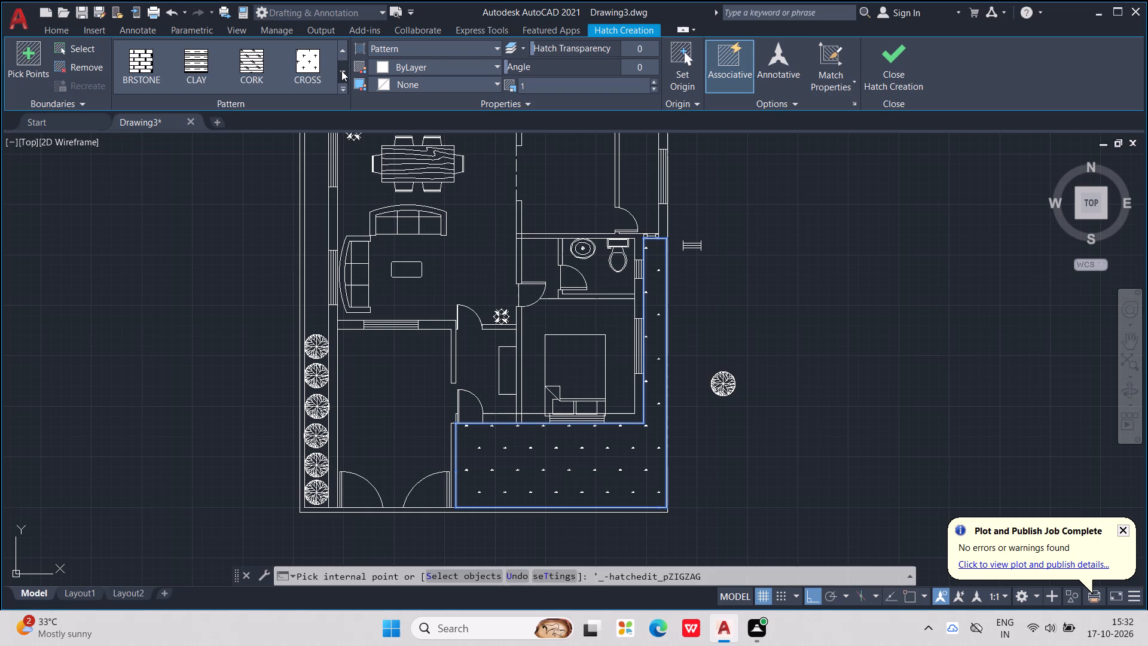
left_click(341, 71)
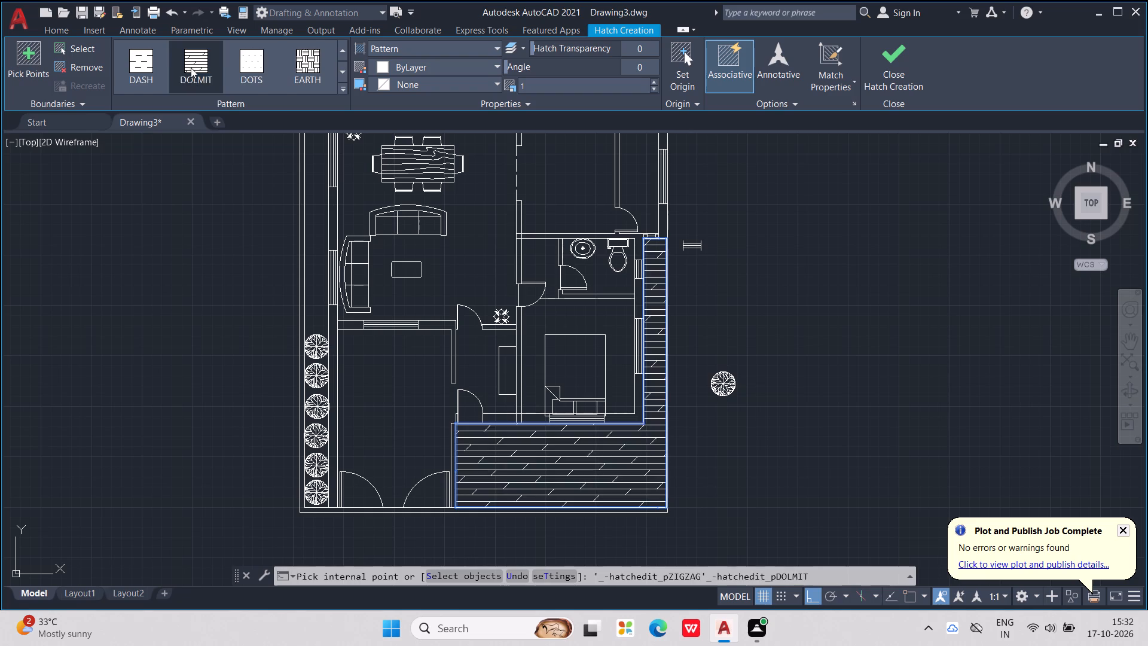
left_click(260, 62)
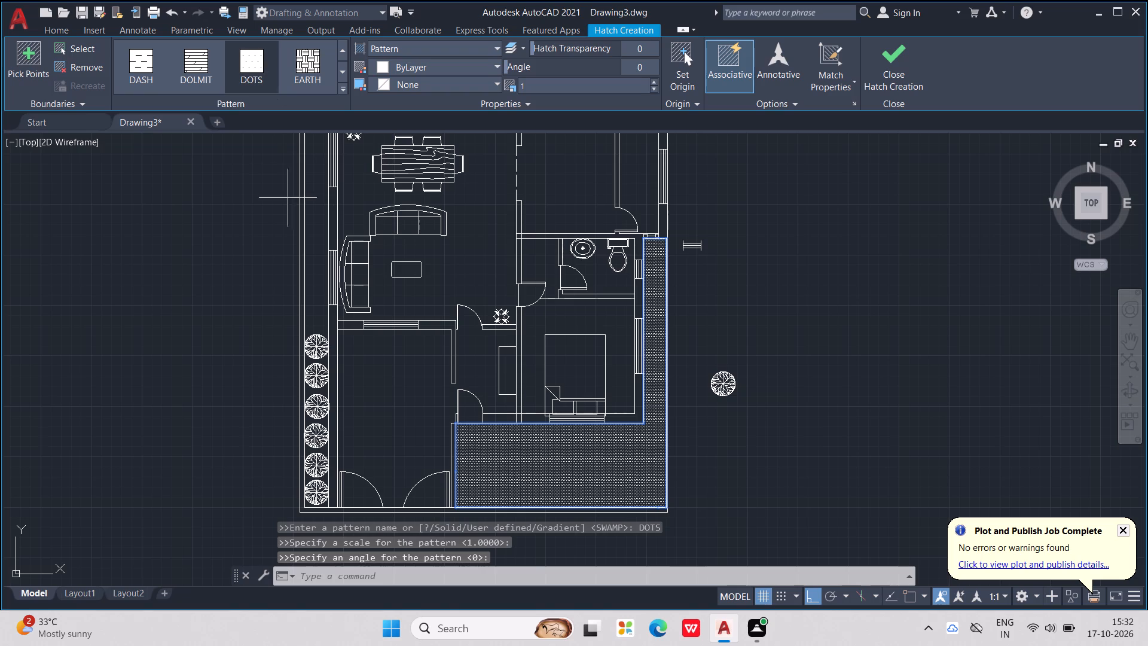
key("Escape")
key("Escape")
key("Escape")
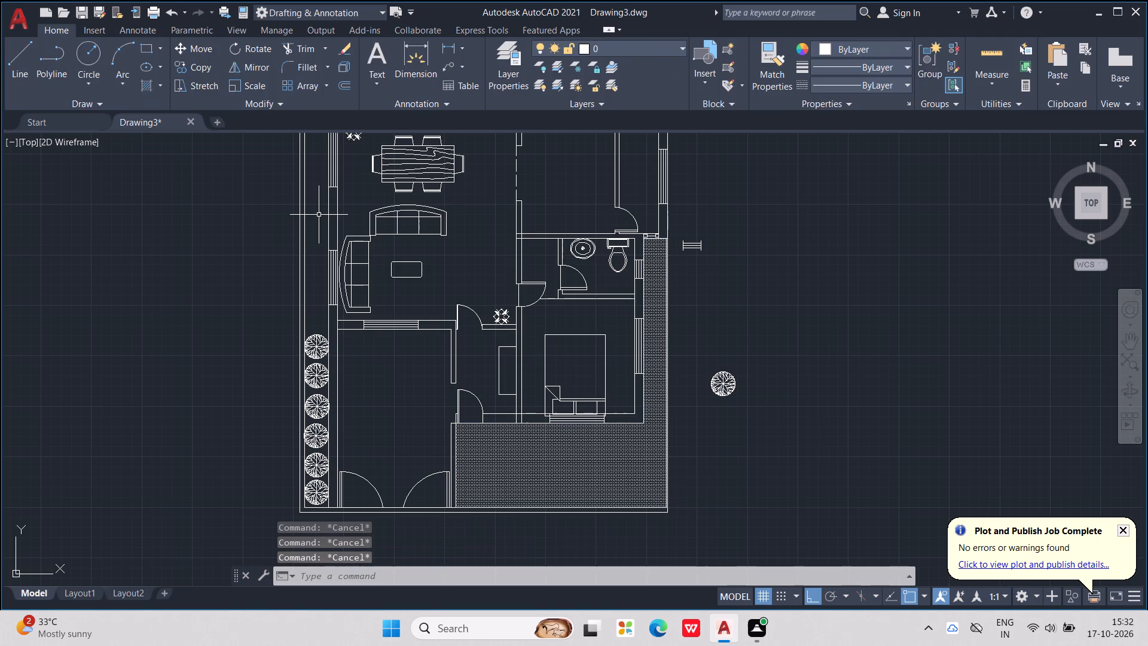
Draw a horizontal line from the bedroom's outer southeast corner to the east boundary wall, dividing the yard.
key("l")
key("Return")
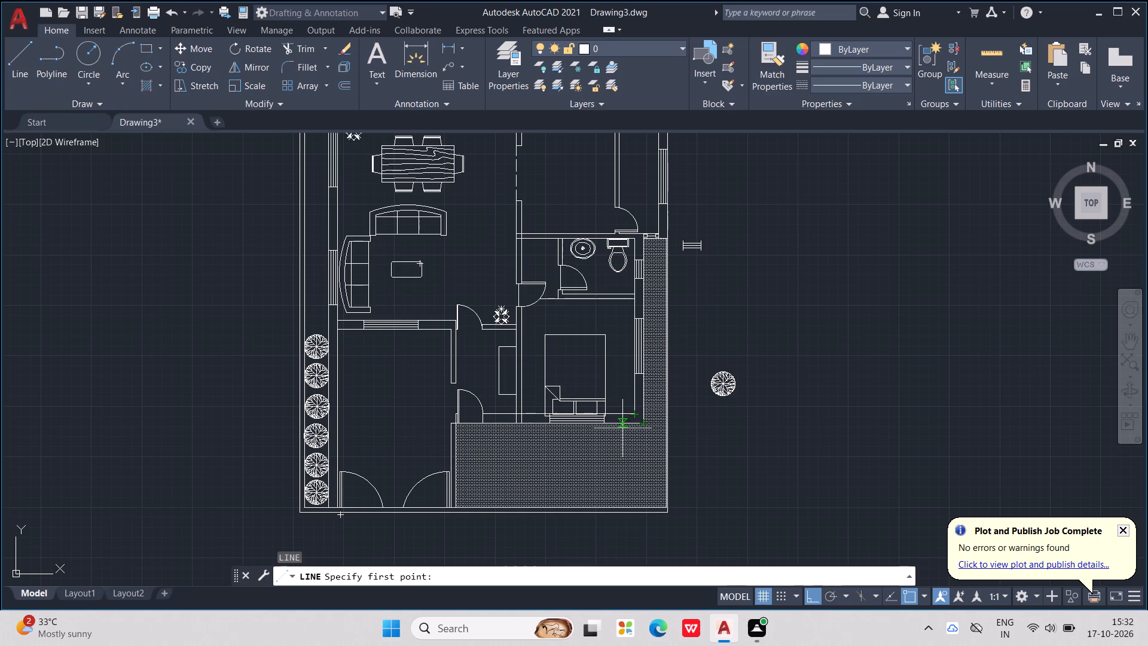
scroll(622, 428, "up", 2)
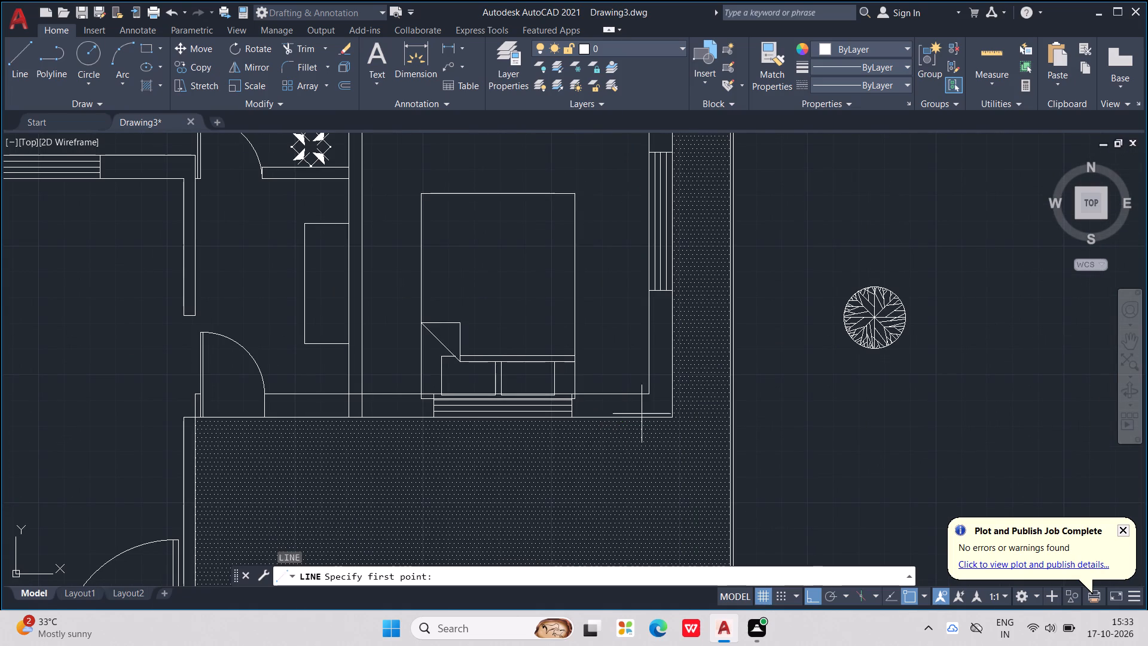
left_click(671, 418)
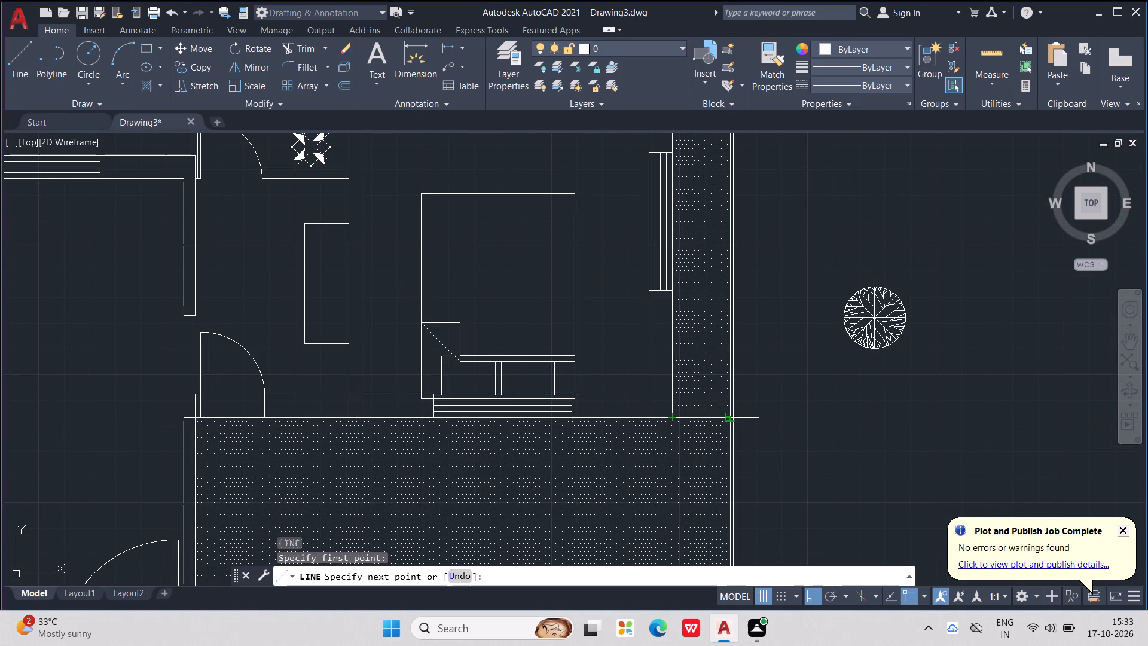
left_click(735, 416)
scroll(735, 416, "up", 2)
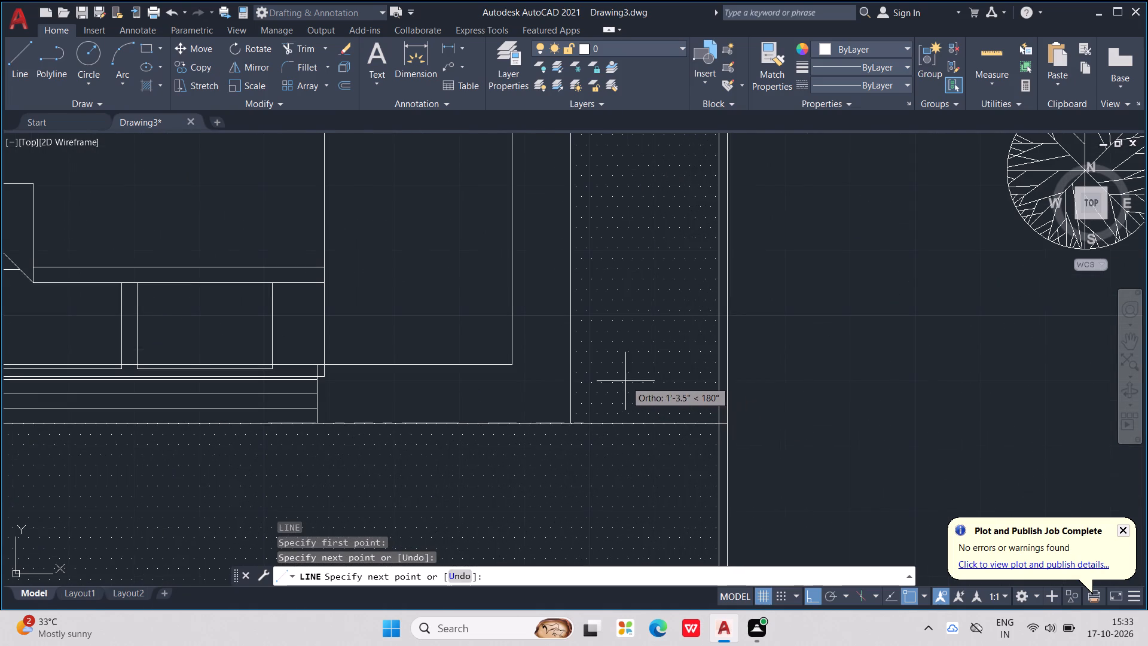
key("Escape")
key("Escape")
left_click(625, 346)
key("Escape")
scroll(628, 346, "down", 2)
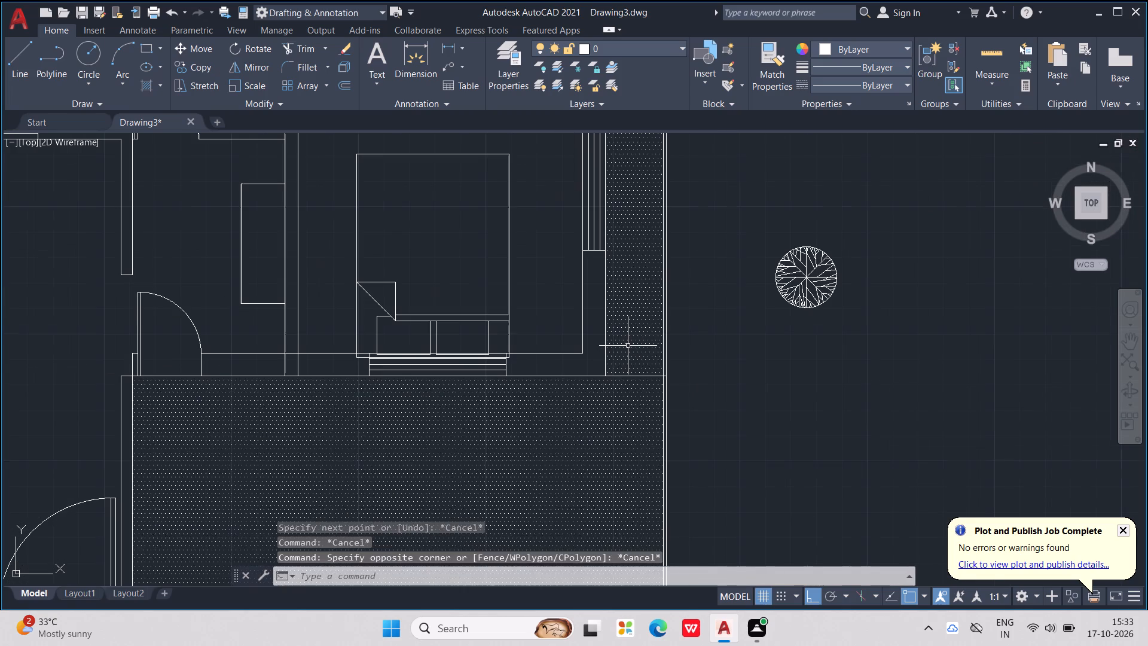
Delete the dotted hatch from the L-shaped yard.
left_click(628, 346)
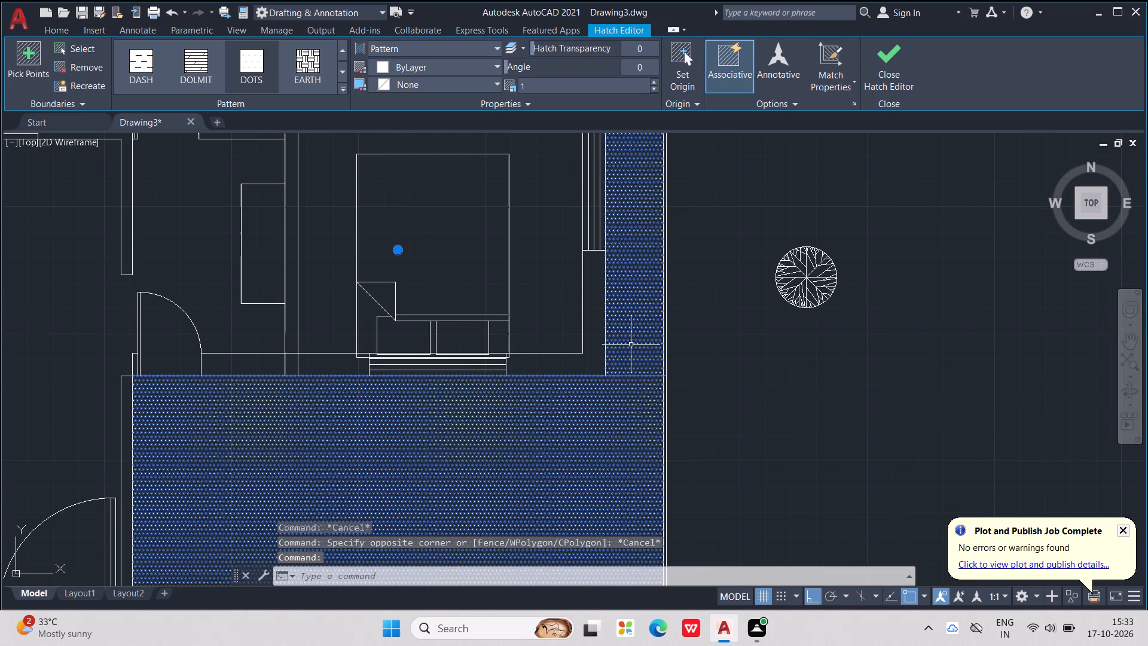
key("Delete")
key("Delete")
key("Delete")
key("Delete")
key("Delete")
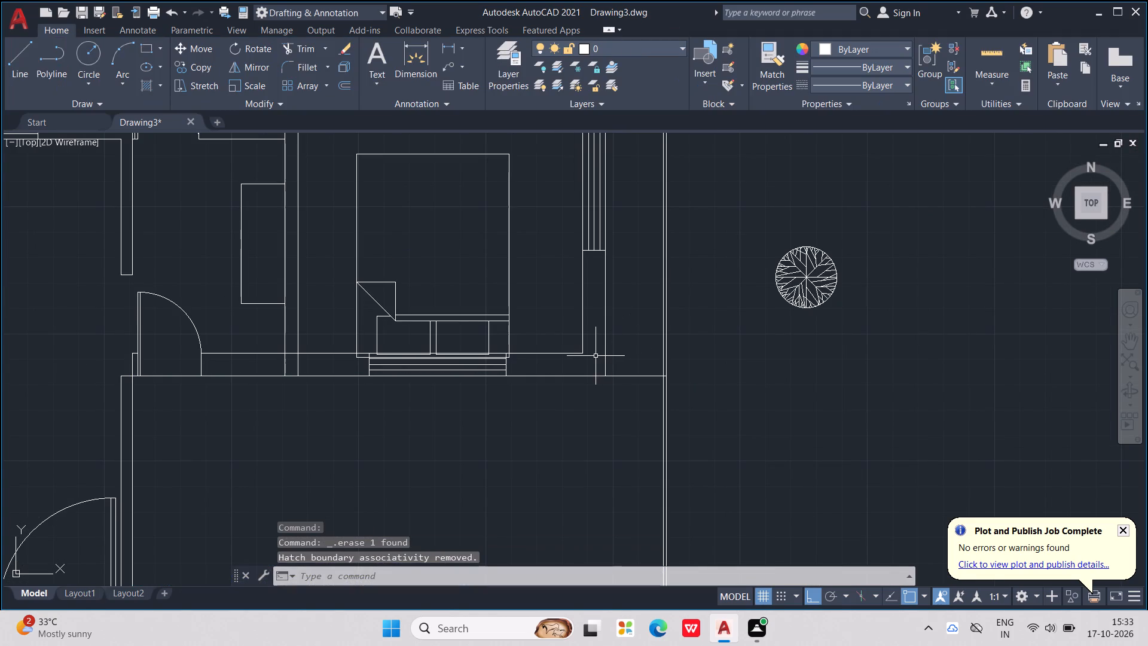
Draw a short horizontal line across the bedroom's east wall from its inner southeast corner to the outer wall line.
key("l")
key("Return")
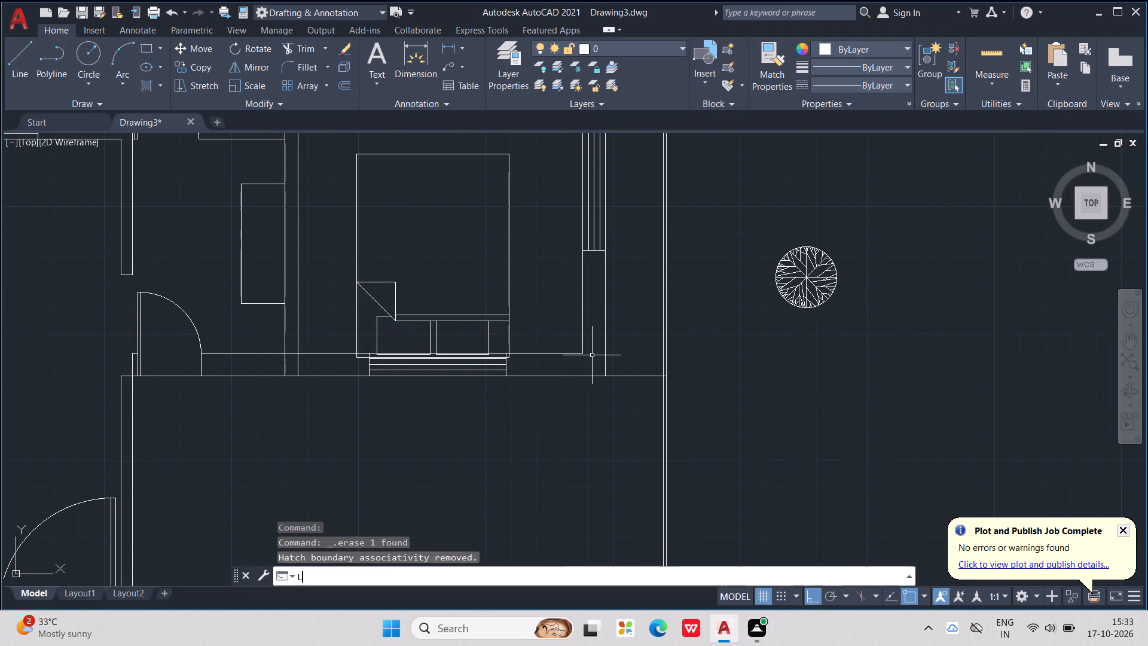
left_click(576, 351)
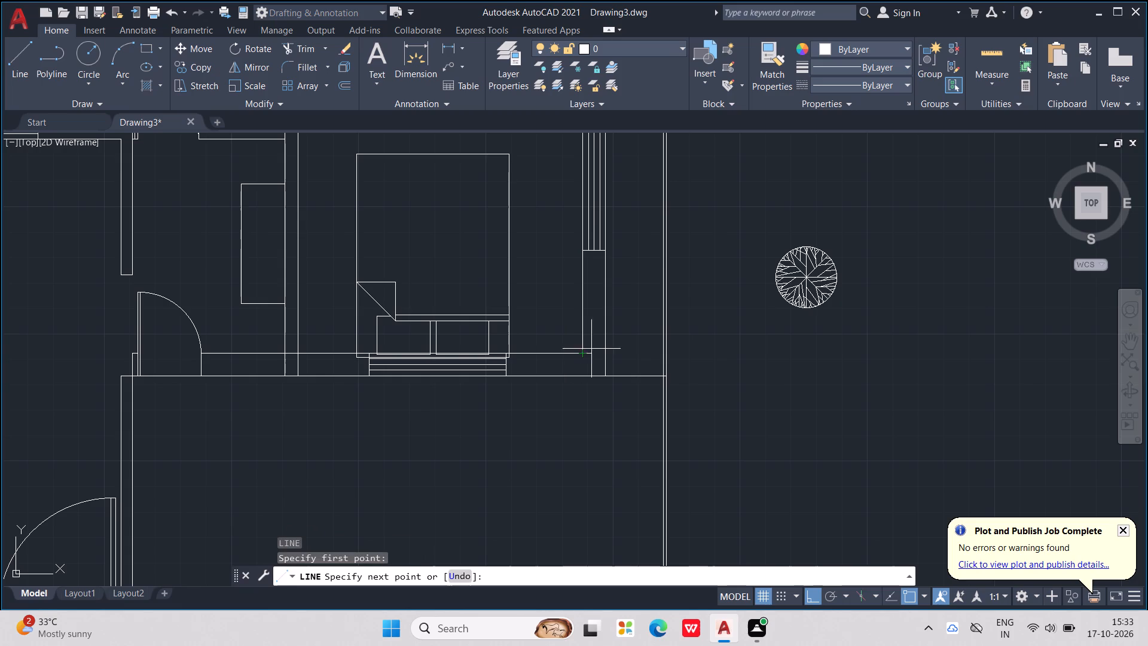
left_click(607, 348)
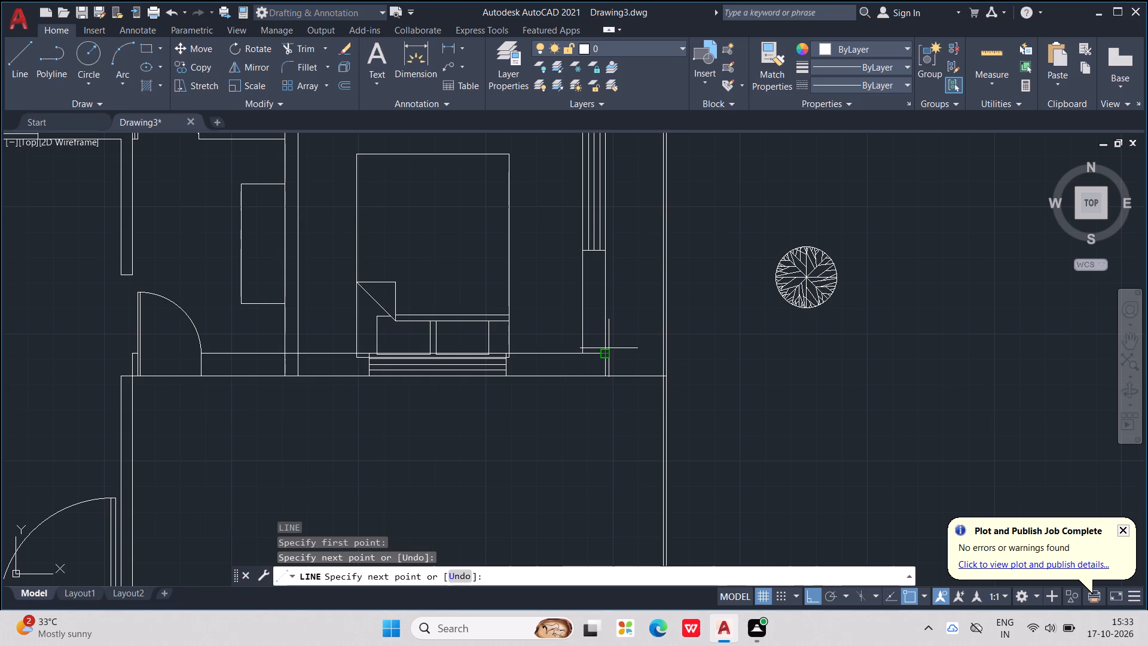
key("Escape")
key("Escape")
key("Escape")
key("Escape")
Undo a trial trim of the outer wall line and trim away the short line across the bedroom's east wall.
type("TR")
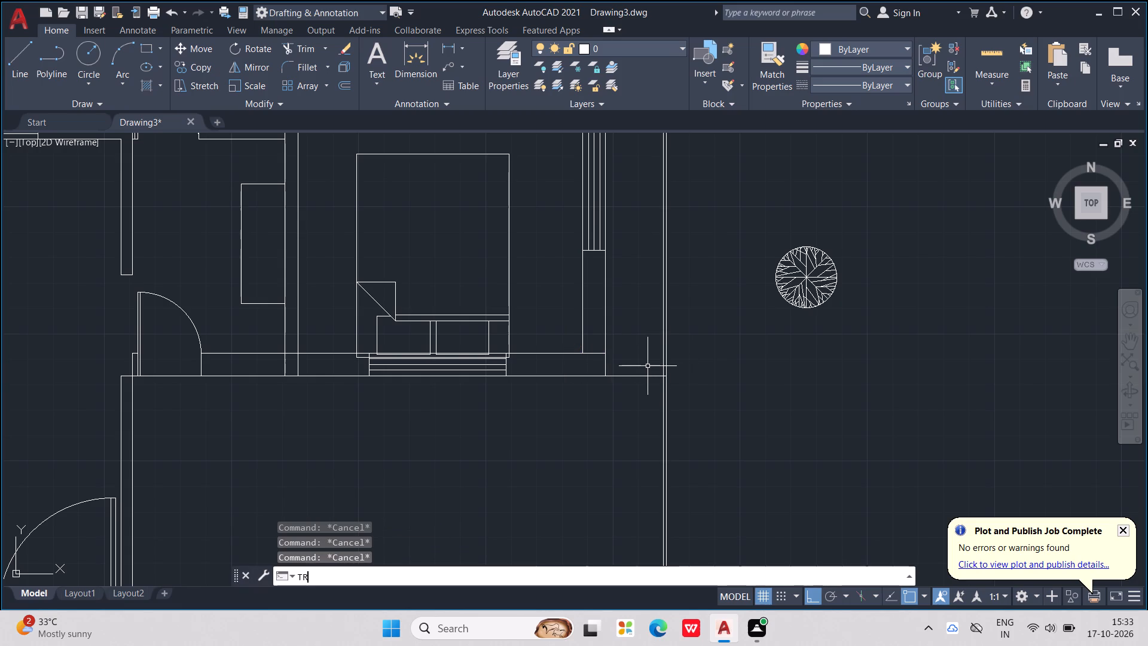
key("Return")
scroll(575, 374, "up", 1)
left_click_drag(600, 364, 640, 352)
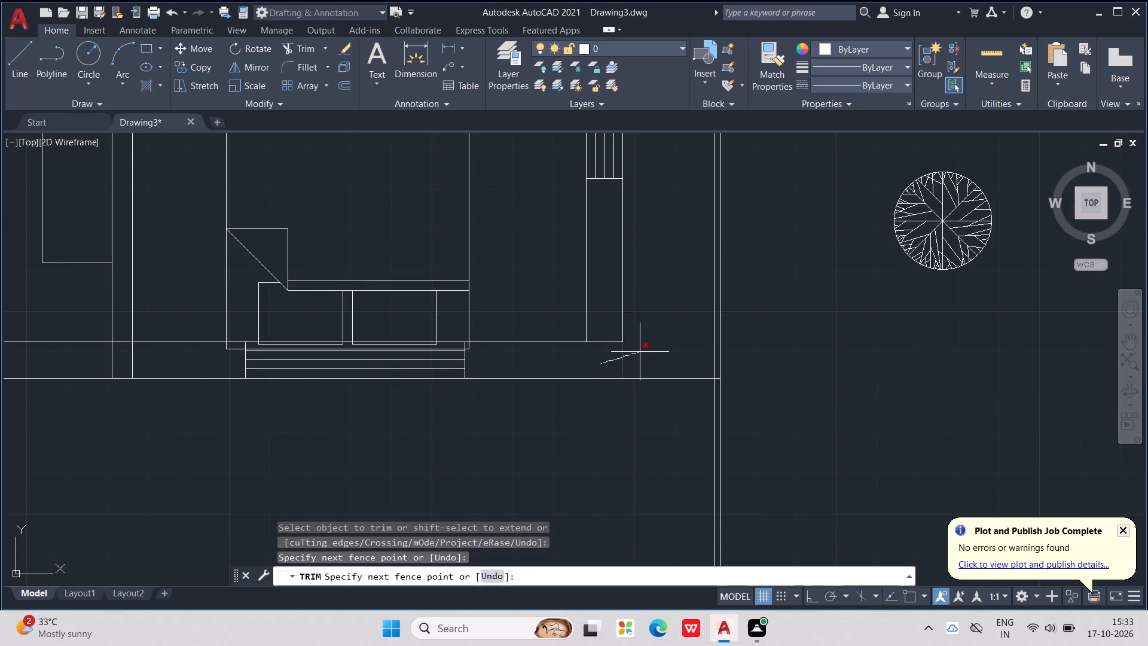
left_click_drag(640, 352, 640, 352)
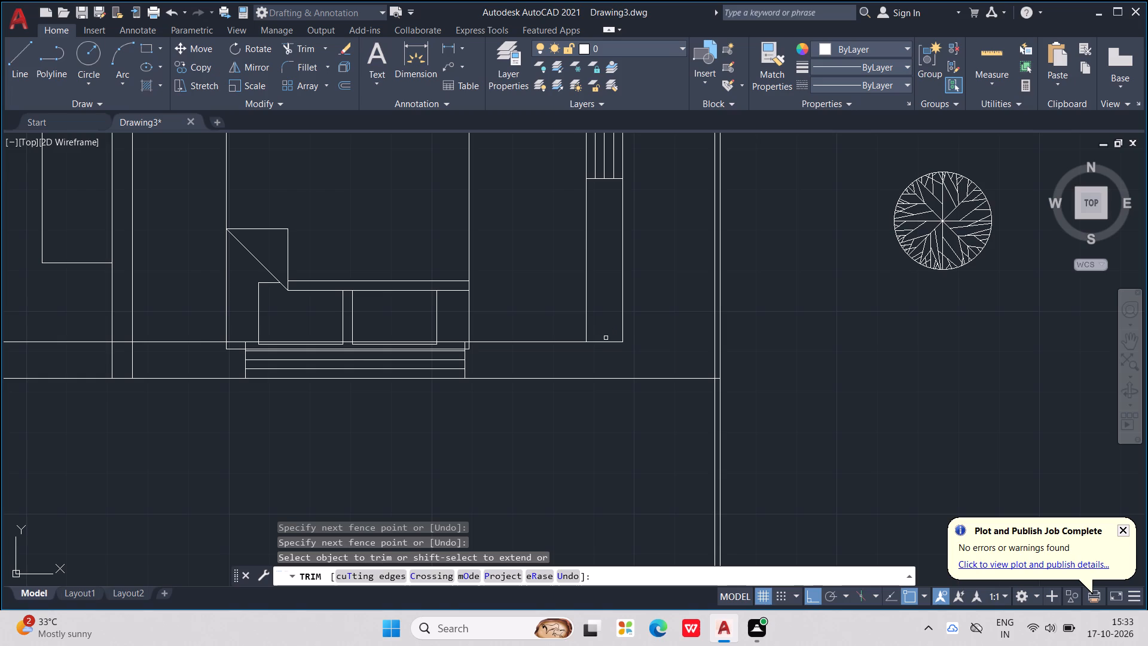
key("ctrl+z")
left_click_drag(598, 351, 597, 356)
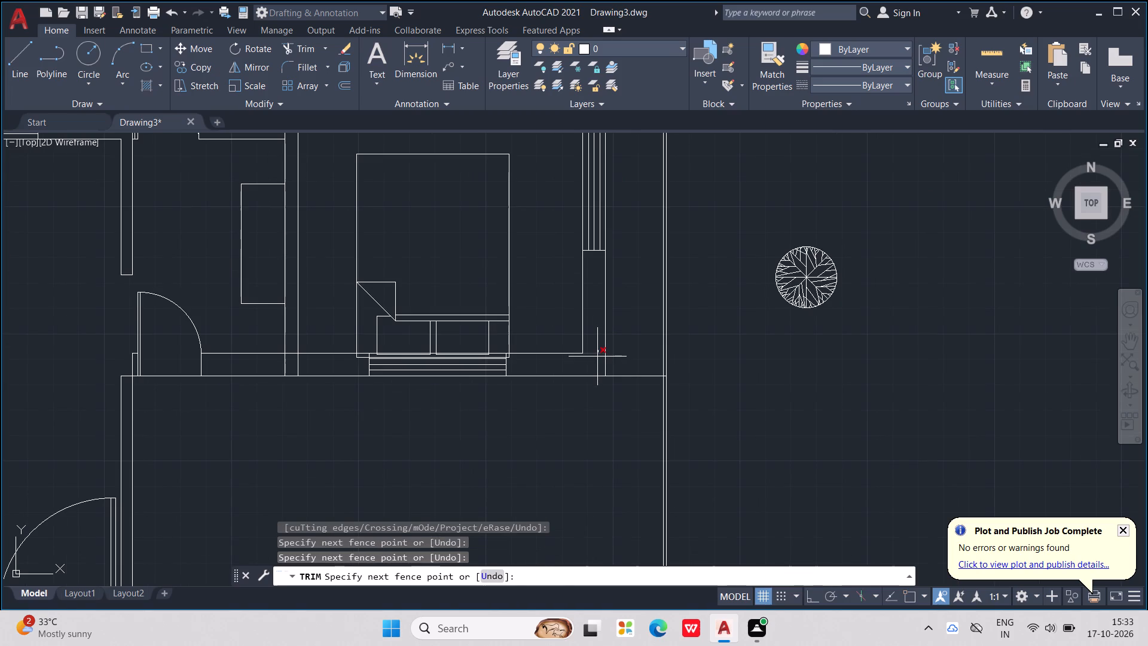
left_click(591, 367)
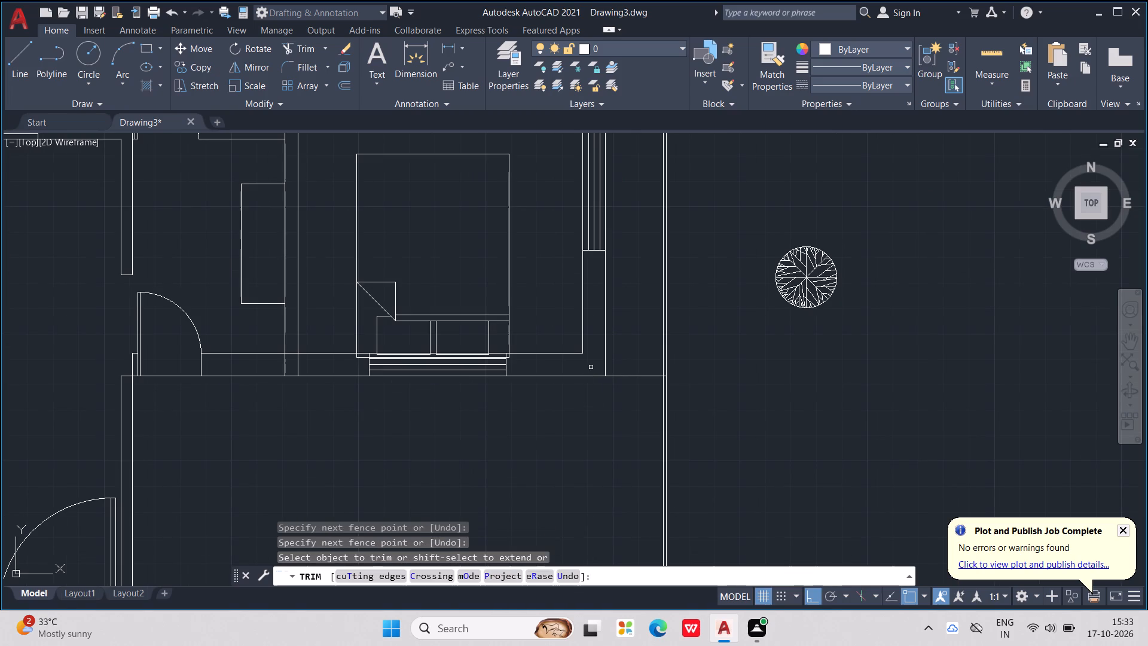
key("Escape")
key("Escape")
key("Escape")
Hatch the rectangular yard south of the bedroom with the DOTS pattern.
key("h")
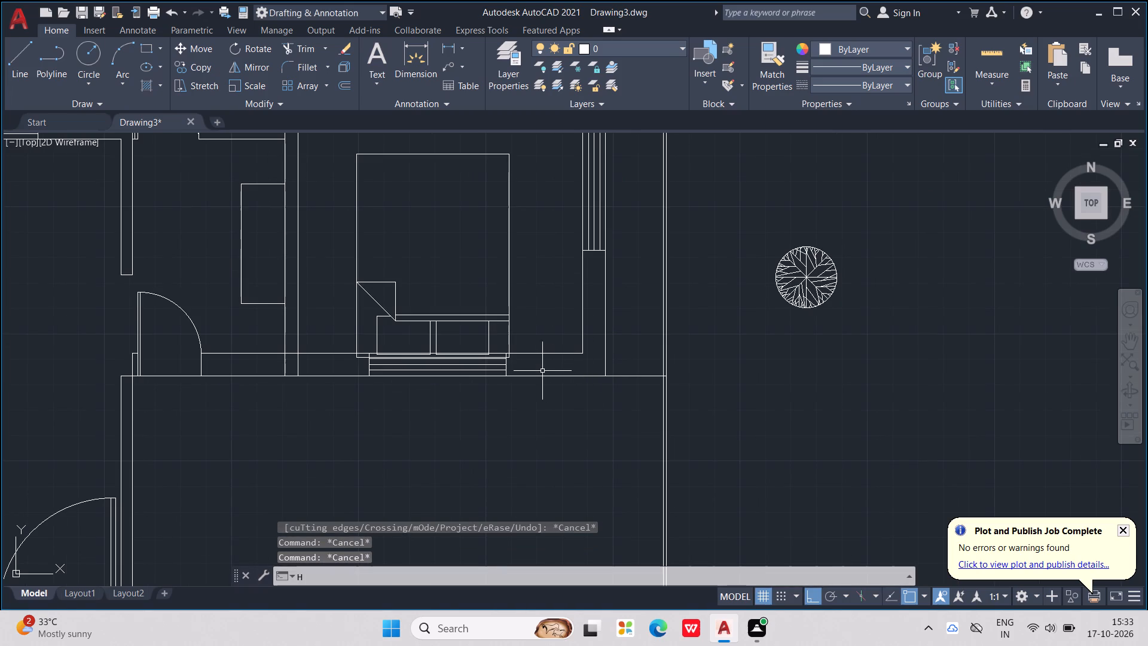
type("AT")
key("Return")
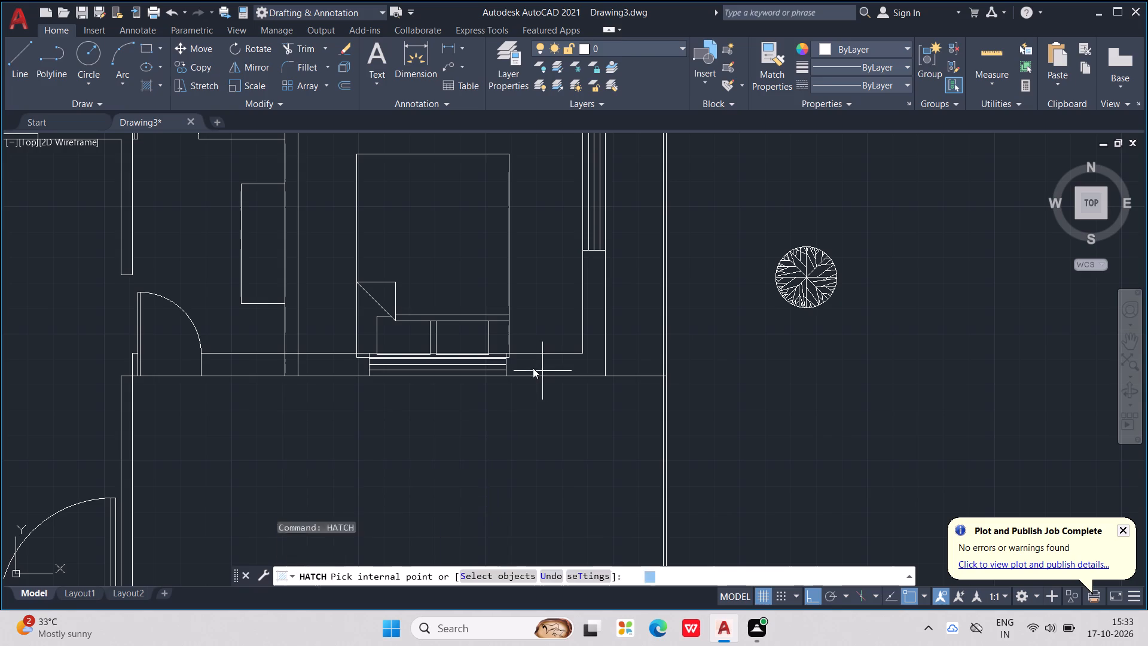
left_click(540, 417)
scroll(541, 410, "down", 1)
middle_click_drag(541, 410, 525, 380)
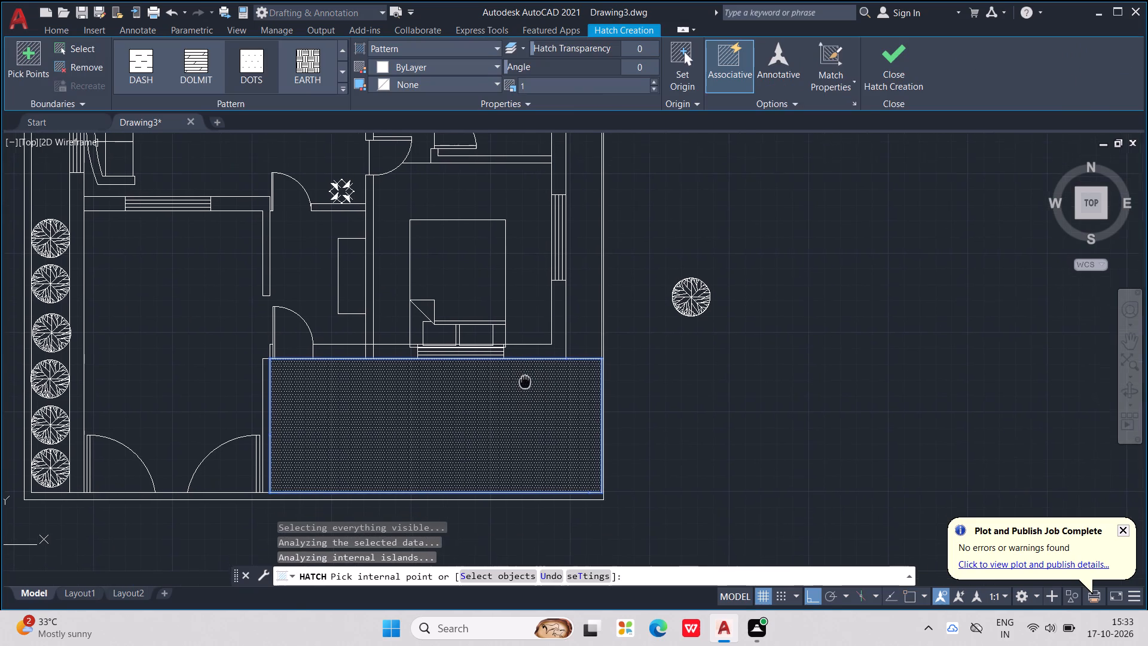
middle_click_drag(525, 380, 524, 380)
key("Escape")
key("Escape")
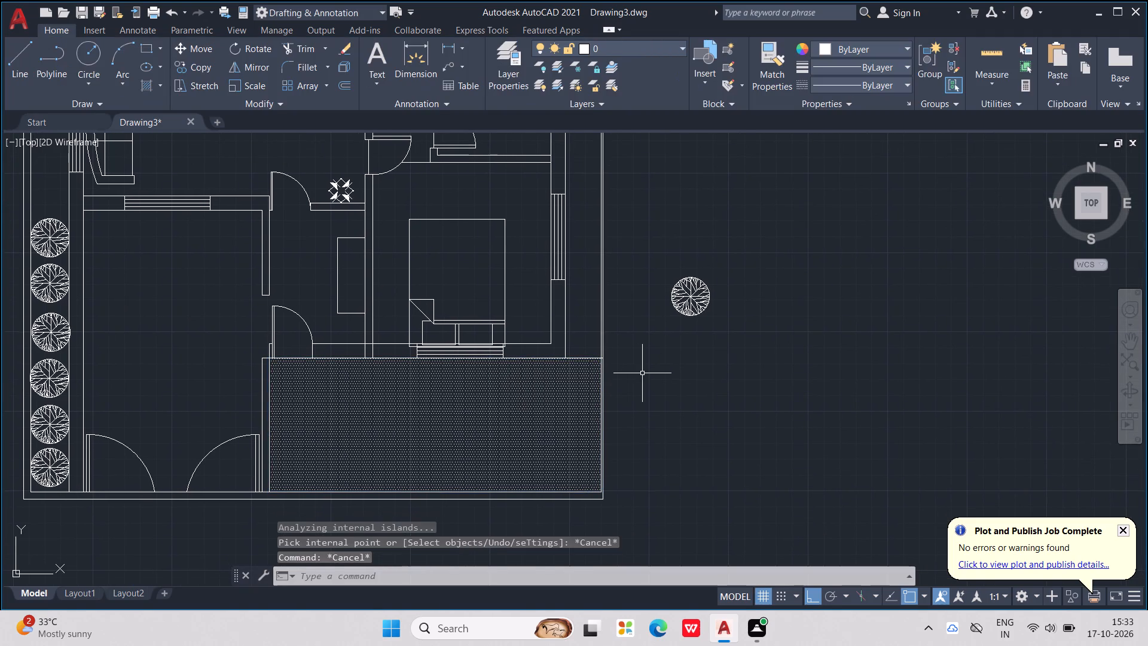
Undo the dotted hatch in the rectangular yard south of the bedroom.
left_click(645, 373)
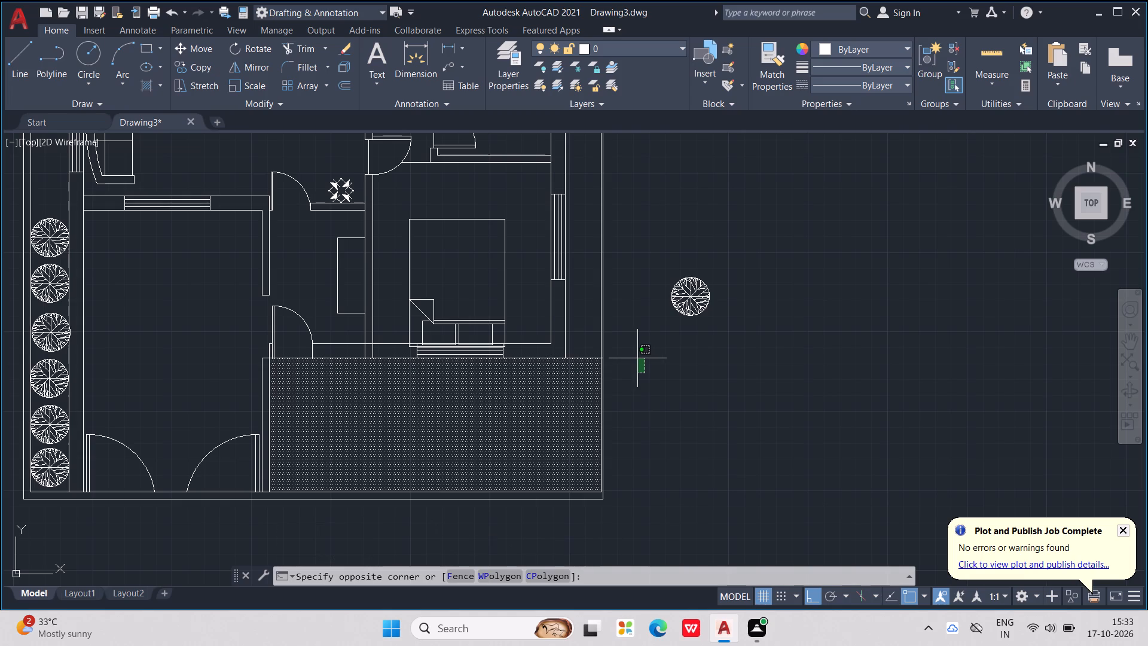
key("ctrl+z")
key("Escape")
key("Escape")
key("Escape")
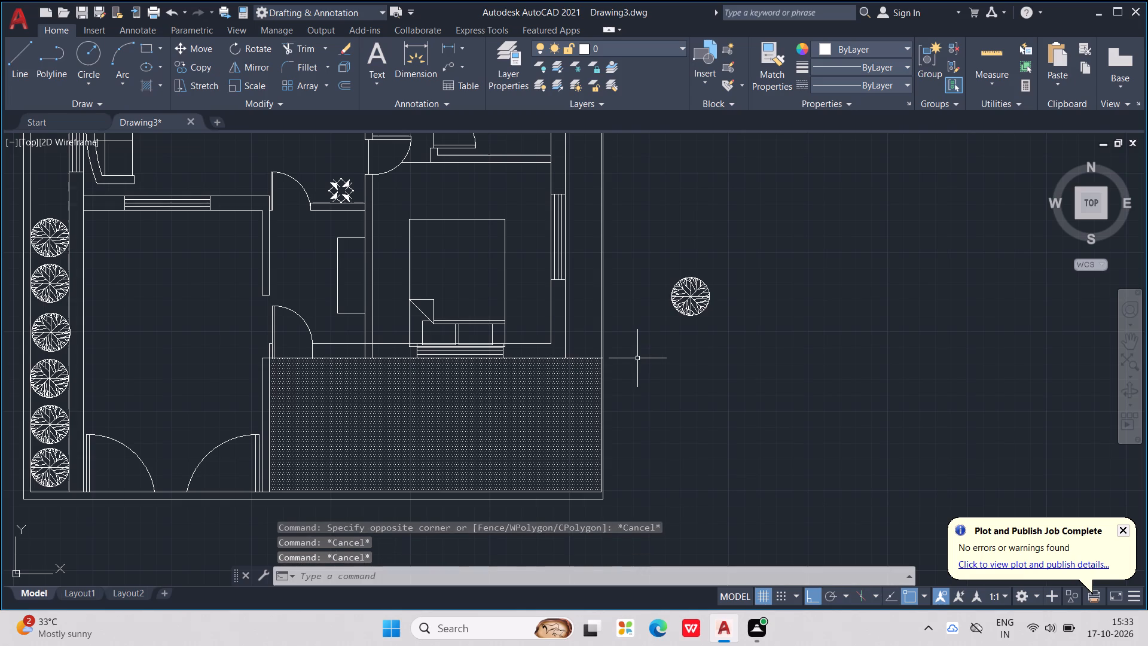
key("ctrl+z")
scroll(637, 356, "down", 2)
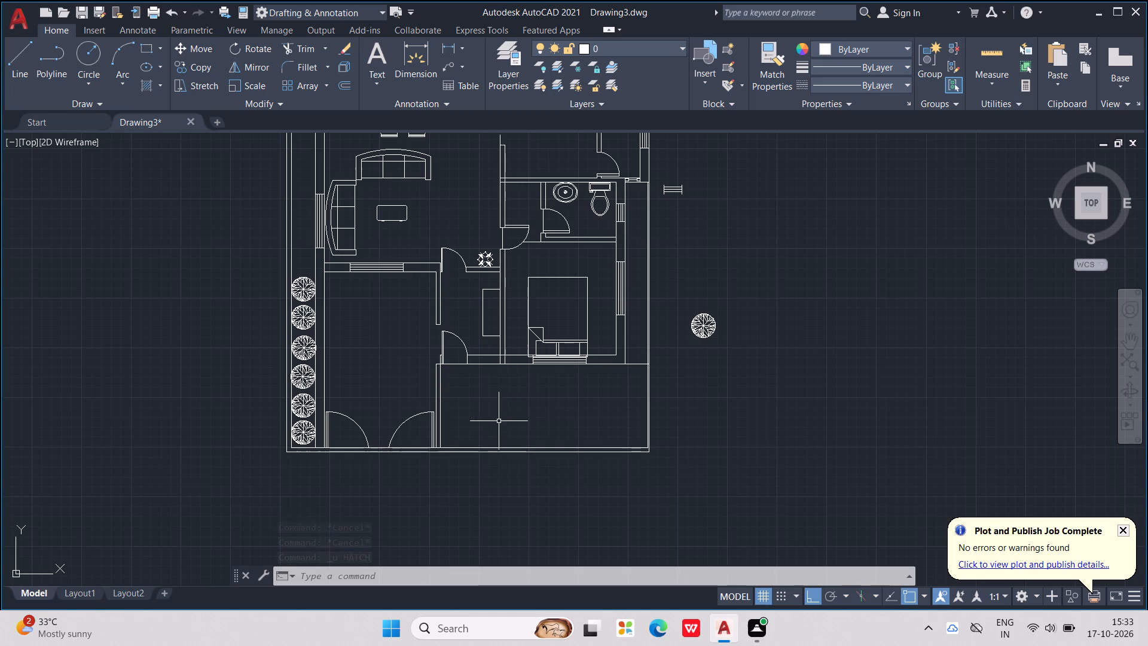
key("Escape")
key("Escape")
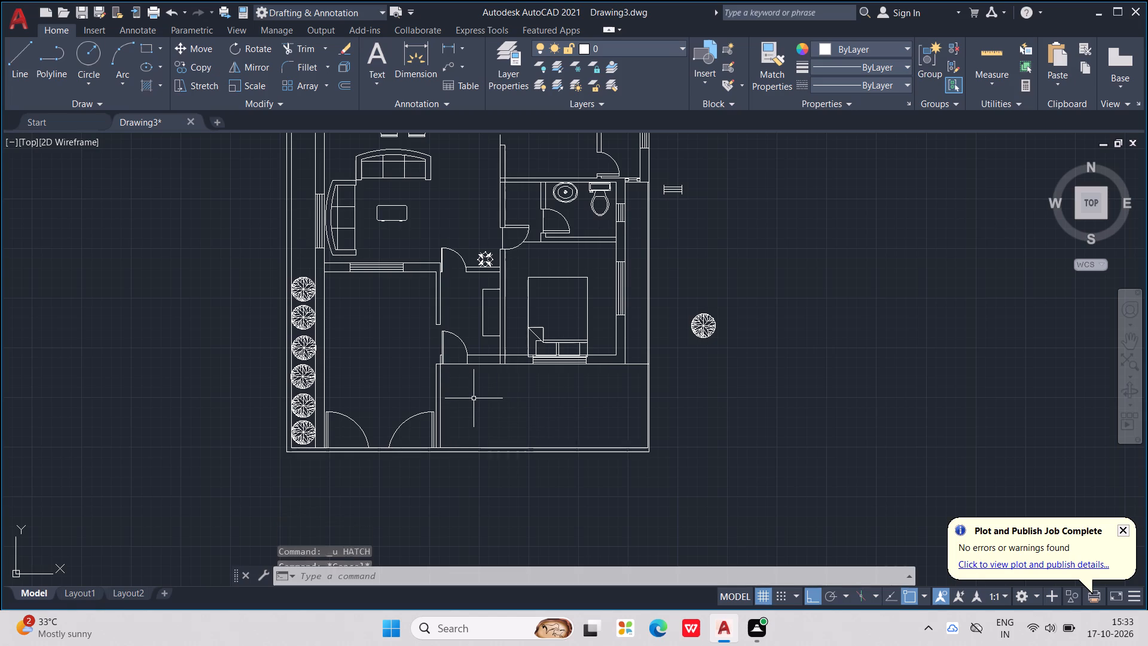
key("Escape")
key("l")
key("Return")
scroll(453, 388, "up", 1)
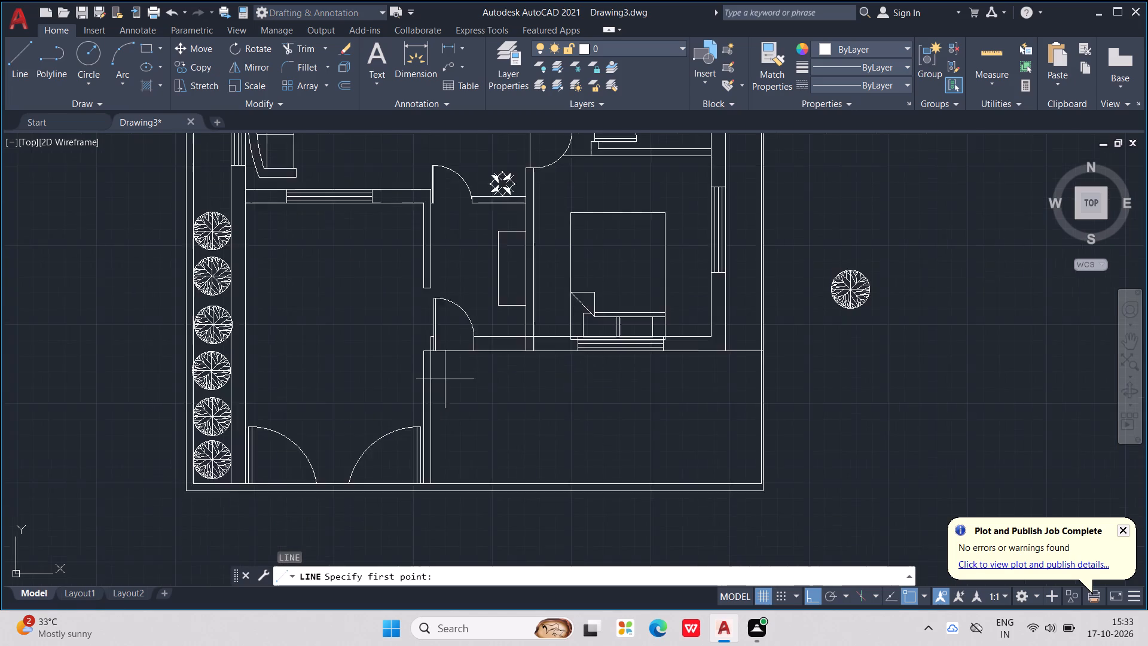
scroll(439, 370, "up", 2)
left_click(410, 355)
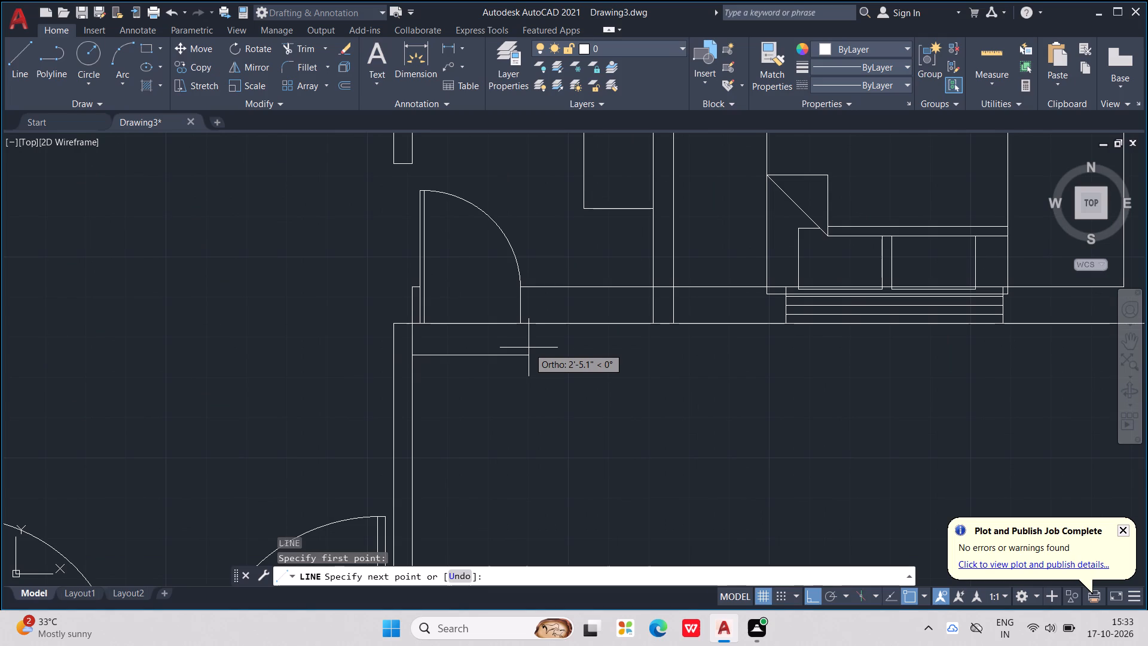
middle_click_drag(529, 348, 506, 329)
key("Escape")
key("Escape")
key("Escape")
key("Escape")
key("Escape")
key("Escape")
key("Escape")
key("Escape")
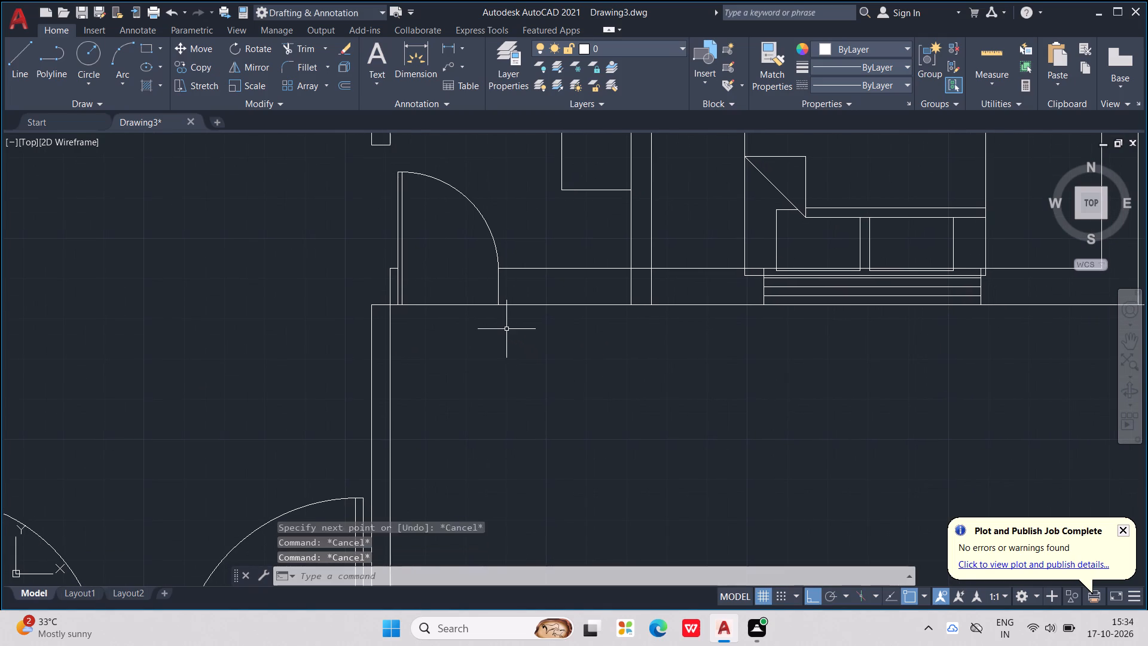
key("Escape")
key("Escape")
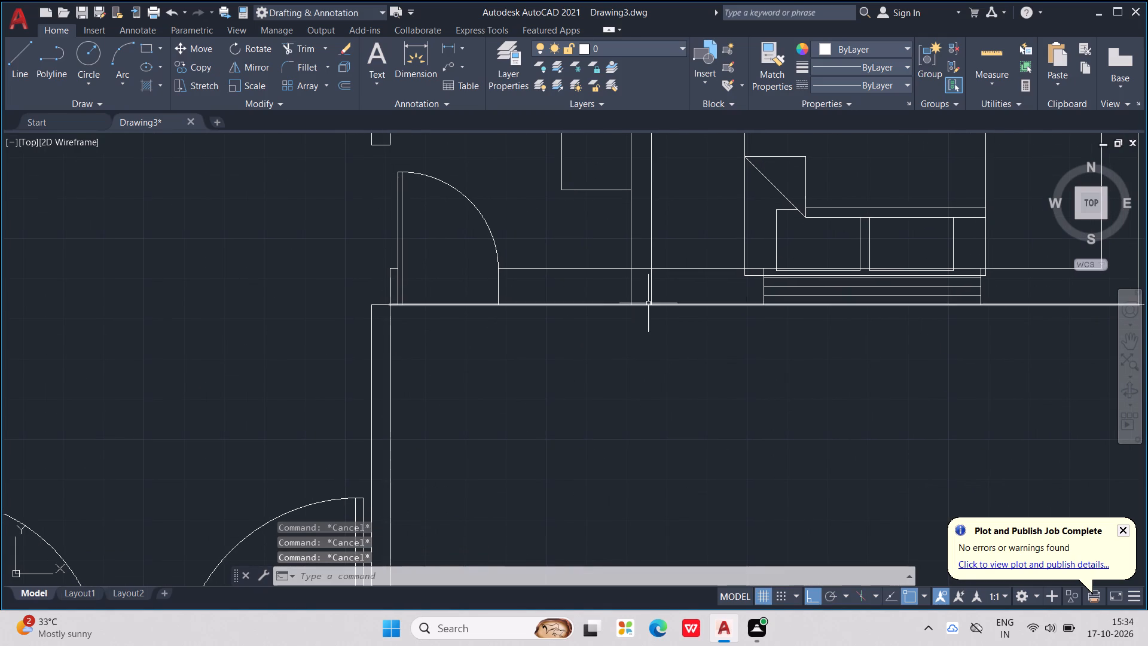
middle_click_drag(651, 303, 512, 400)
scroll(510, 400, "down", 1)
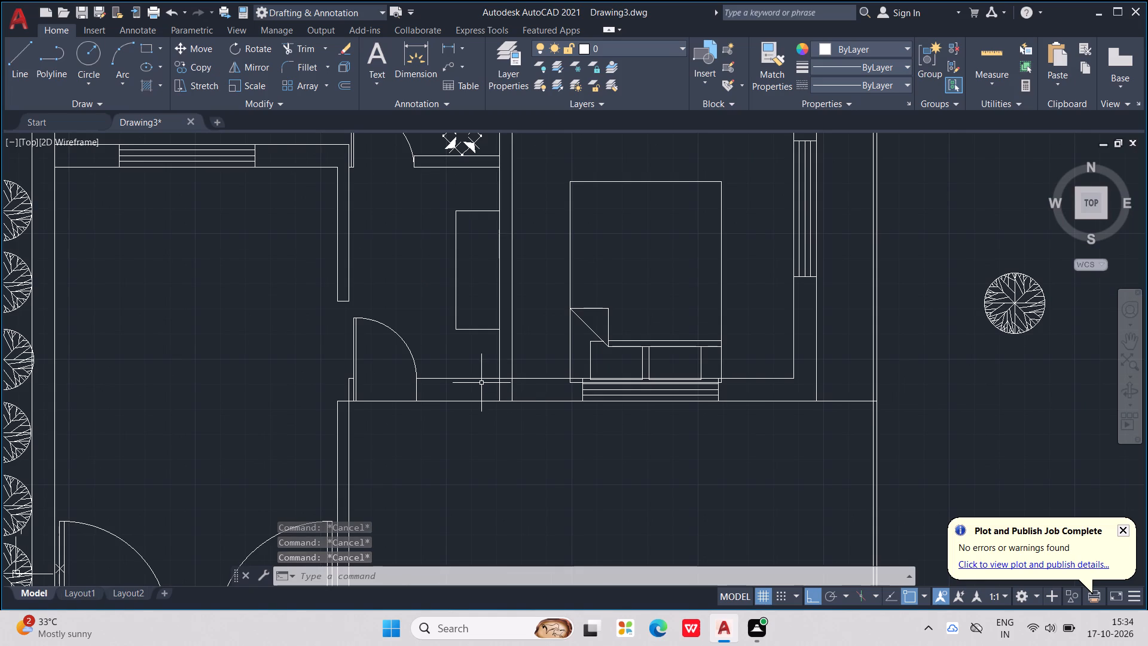
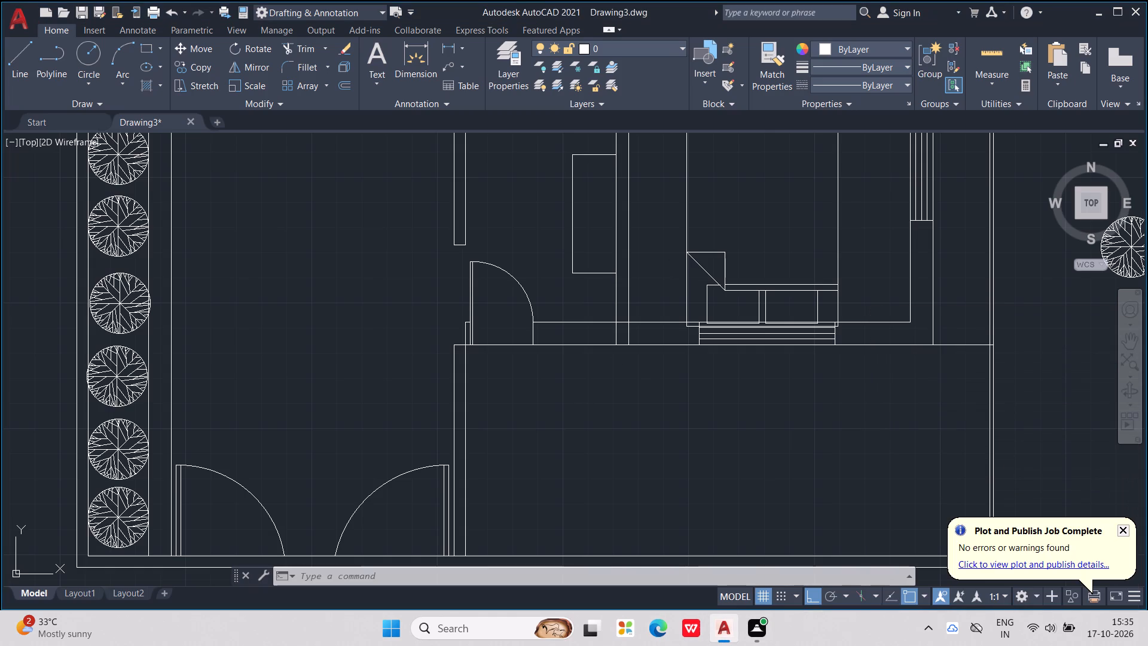
Draw a vertical line about 1'-6" south from the house's south wall line, just west of the bedroom's west wall.
middle_click_drag(539, 333, 539, 333)
scroll(572, 394, "down", 2)
middle_click_drag(573, 391, 572, 386)
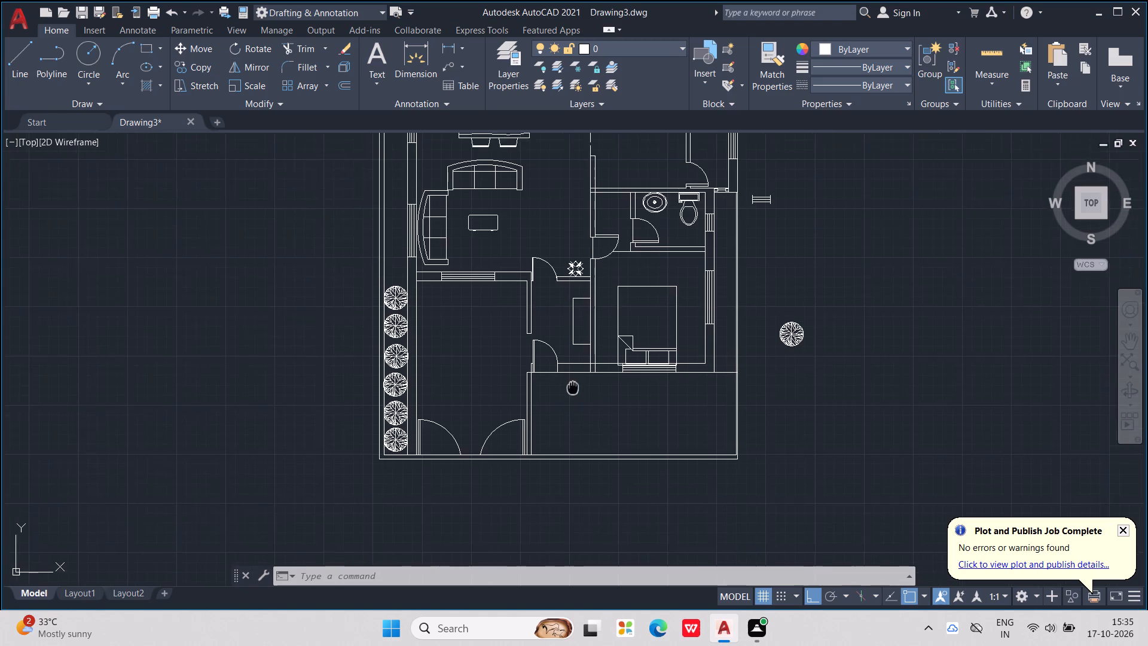
middle_click_drag(572, 386, 570, 362)
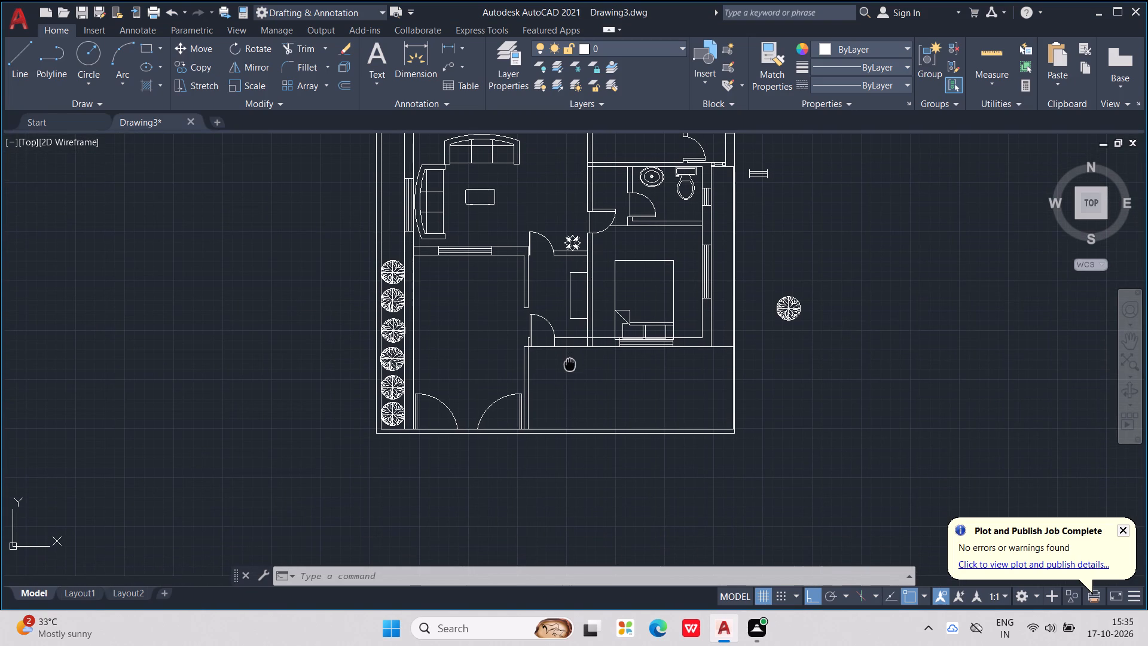
middle_click_drag(570, 362, 570, 361)
scroll(570, 365, "up", 1)
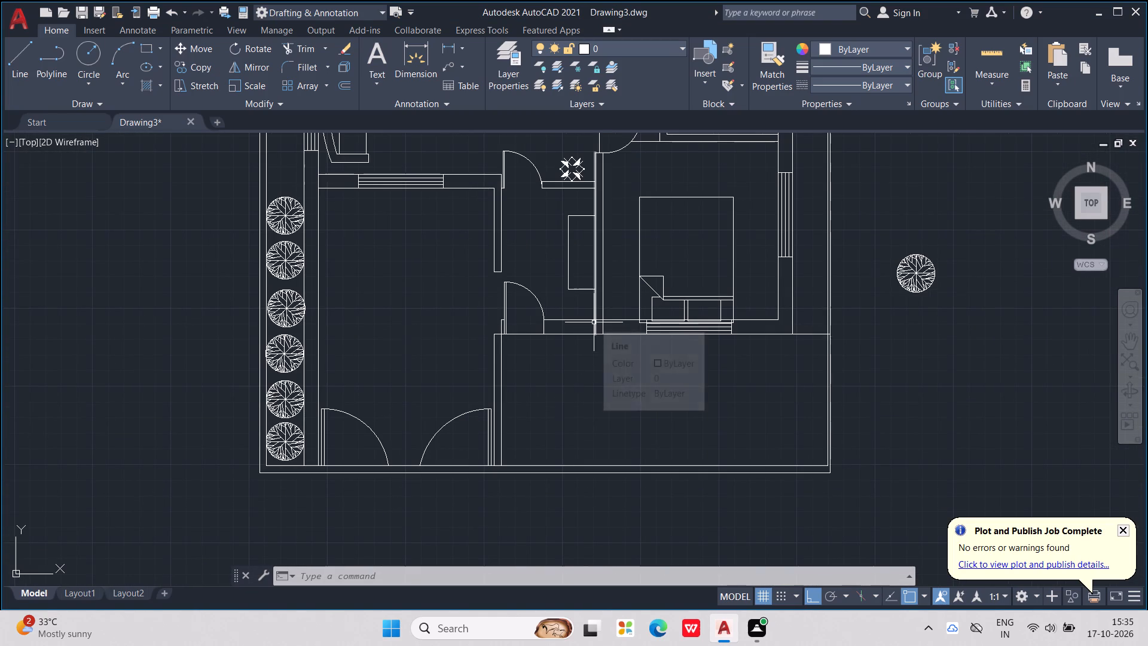
scroll(593, 322, "up", 1)
key("l")
key("Return")
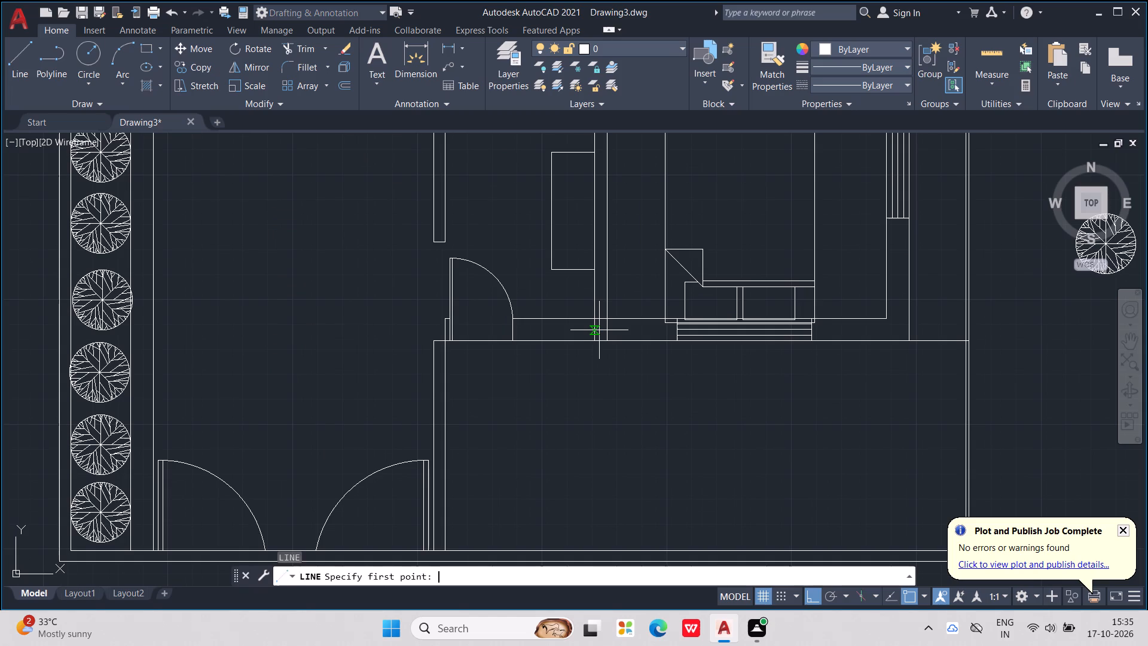
scroll(615, 366, "up", 1)
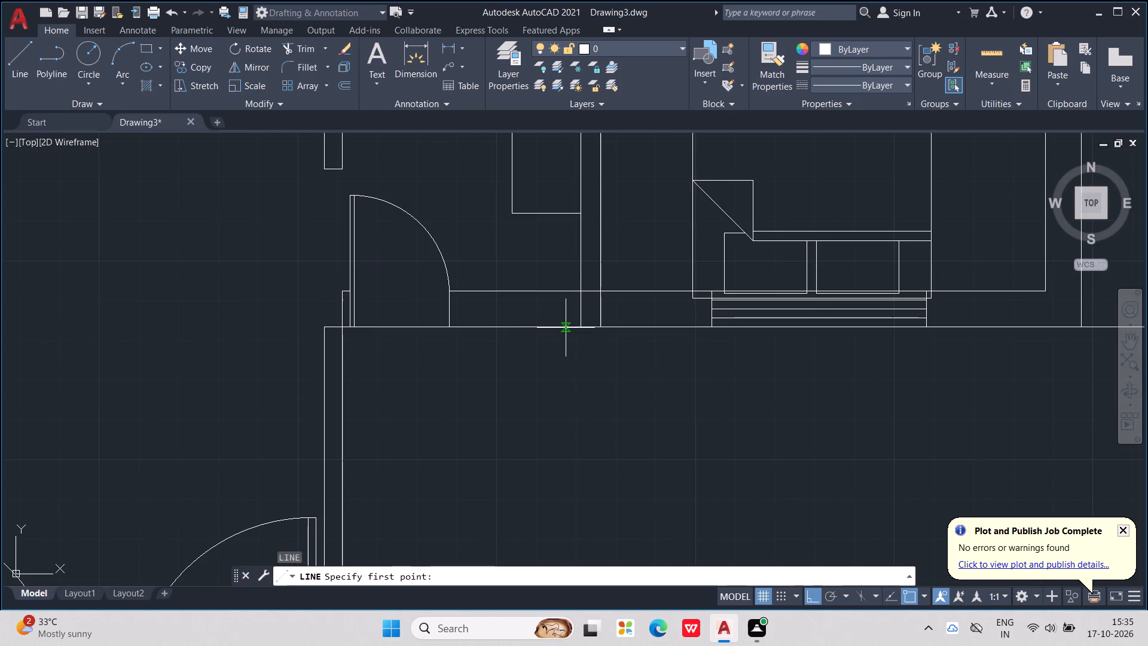
left_click(566, 328)
middle_click_drag(600, 415, 605, 336)
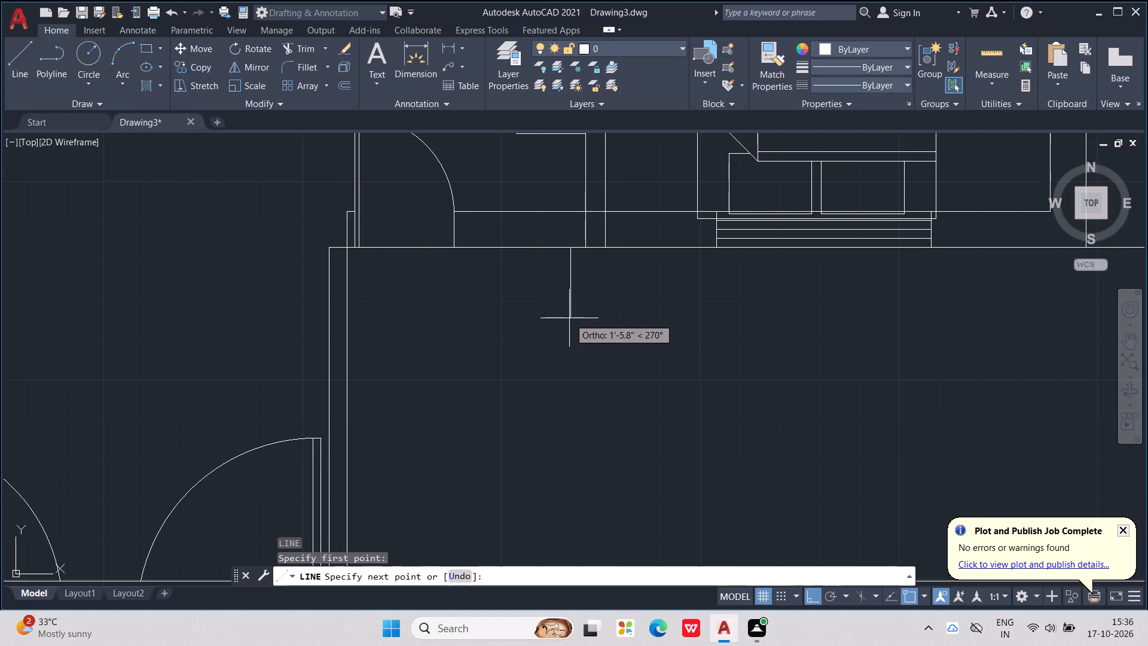
left_click(571, 321)
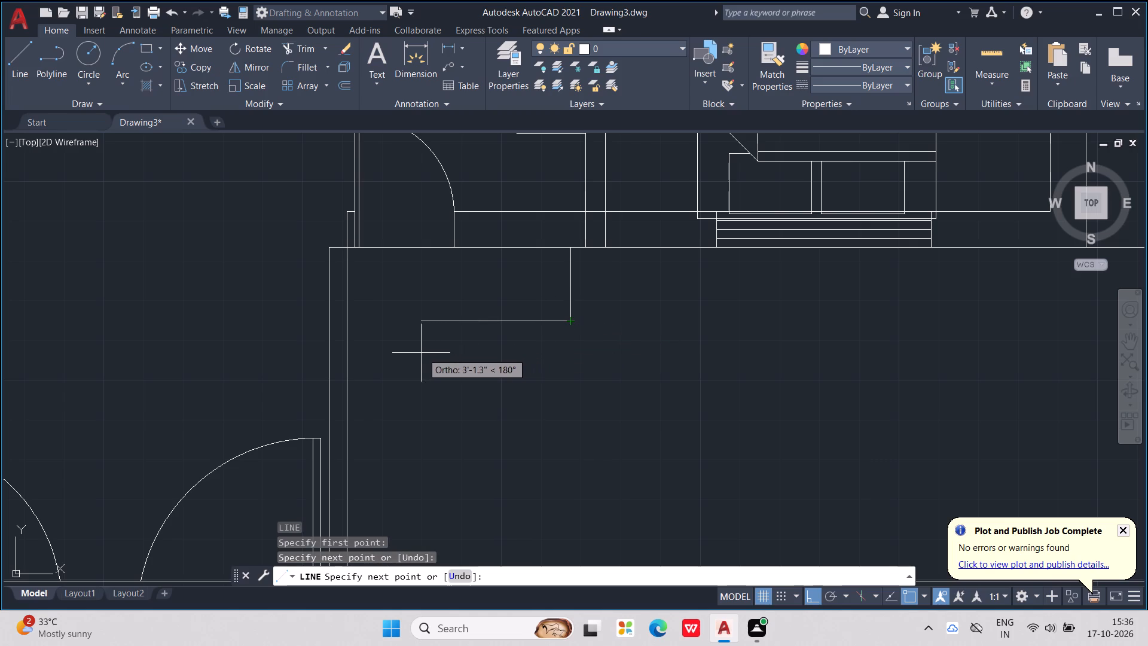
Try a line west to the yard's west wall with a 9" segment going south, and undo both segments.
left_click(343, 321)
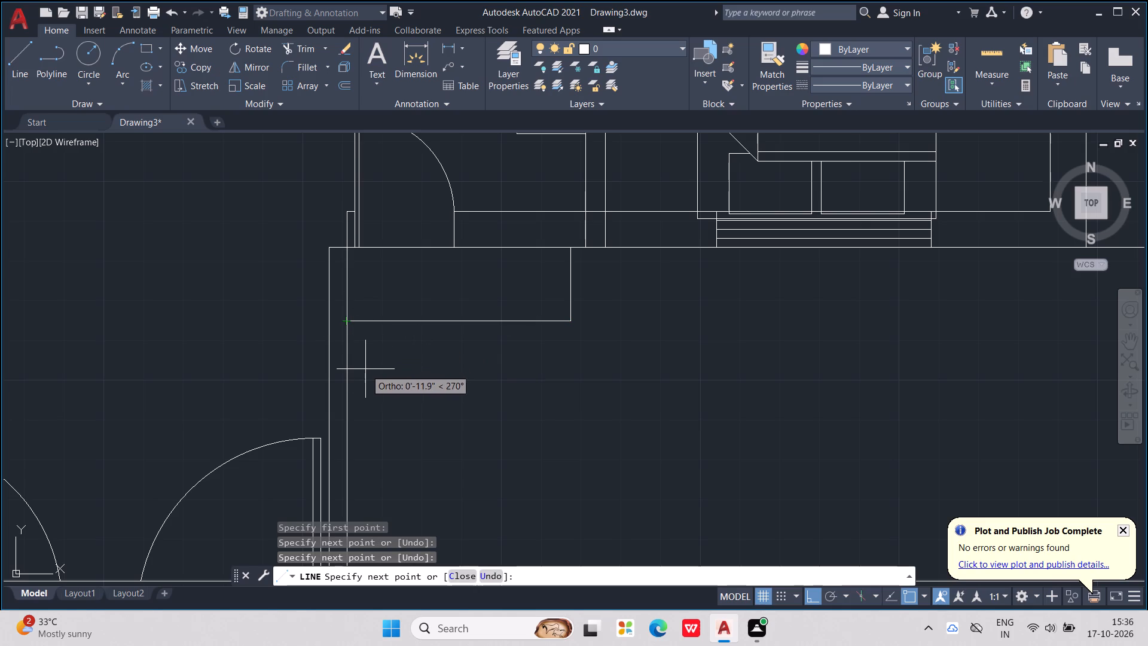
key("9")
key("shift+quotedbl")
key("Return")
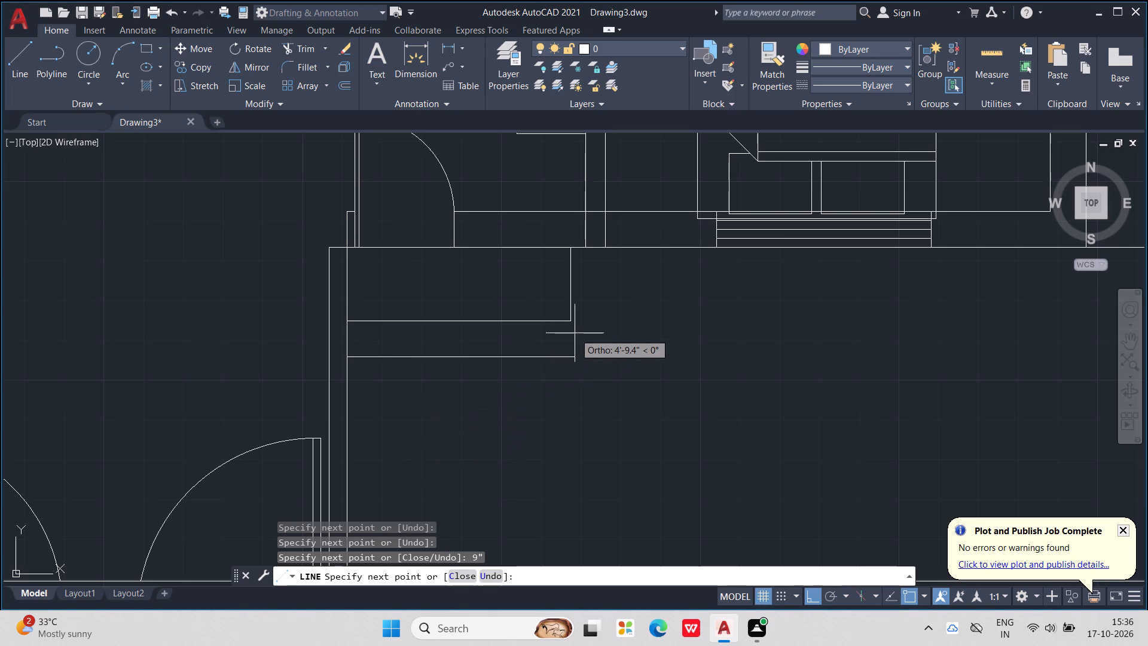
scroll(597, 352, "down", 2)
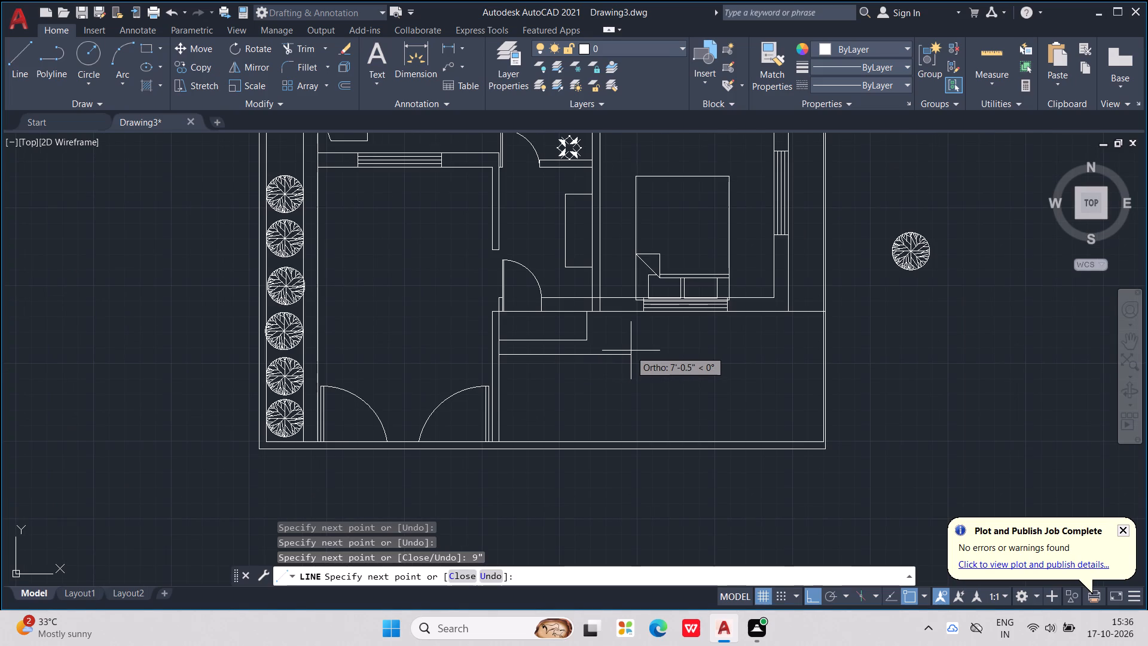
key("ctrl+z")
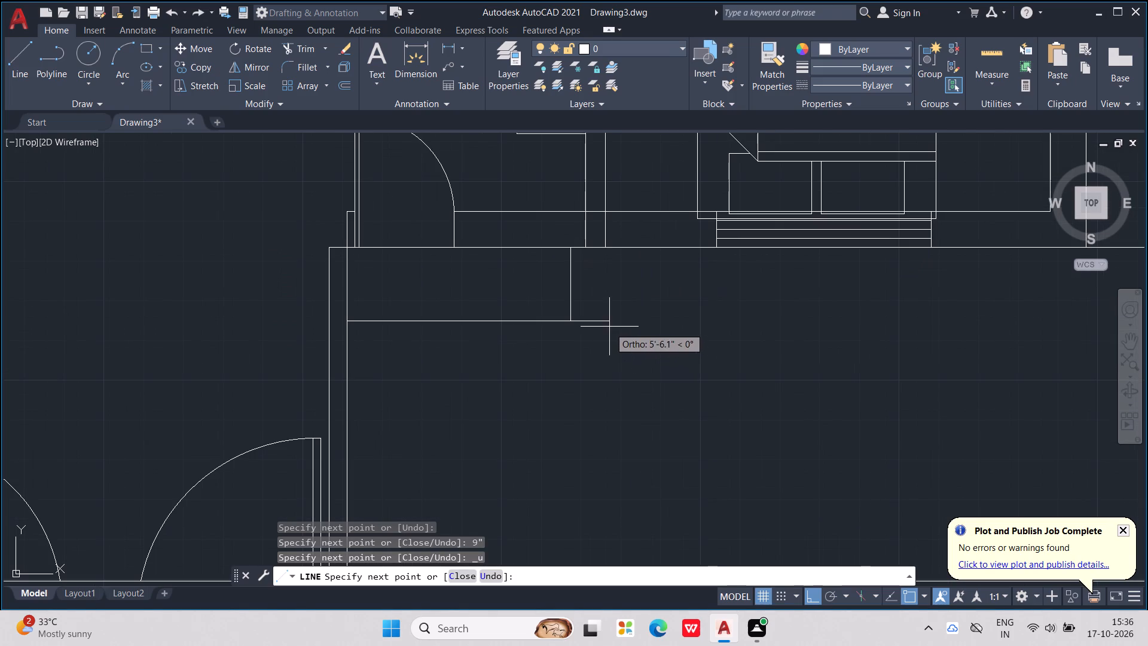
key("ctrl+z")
Extend the vertical line farther south and run it west to the yard's west wall, enclosing a rectangle outside the door.
left_click(595, 353)
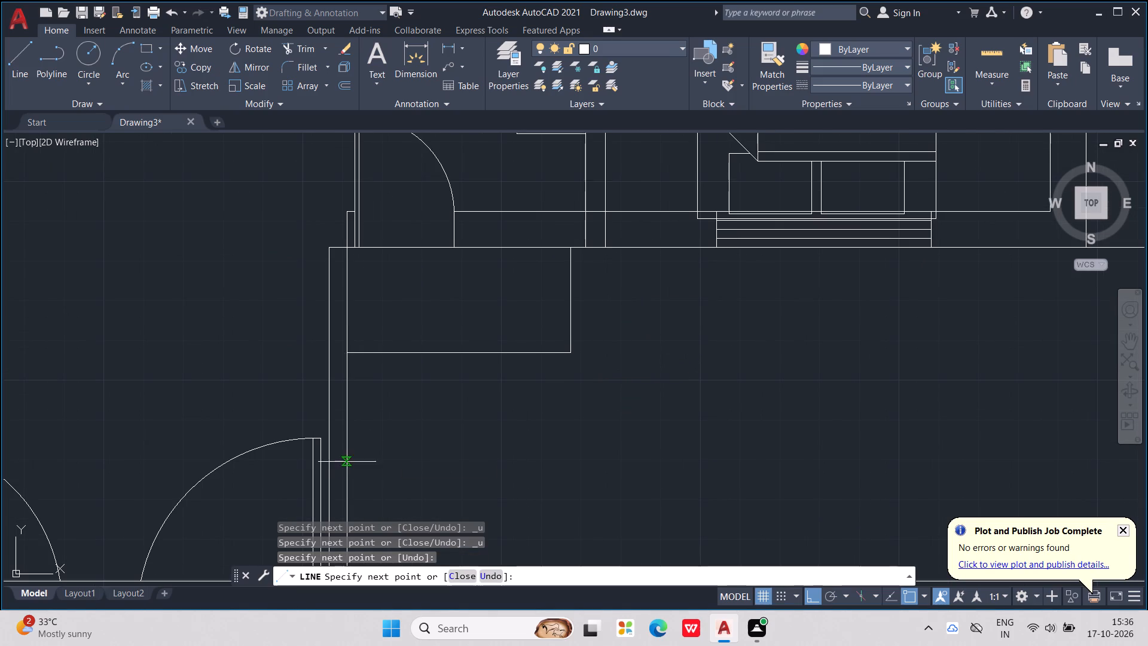
left_click(344, 355)
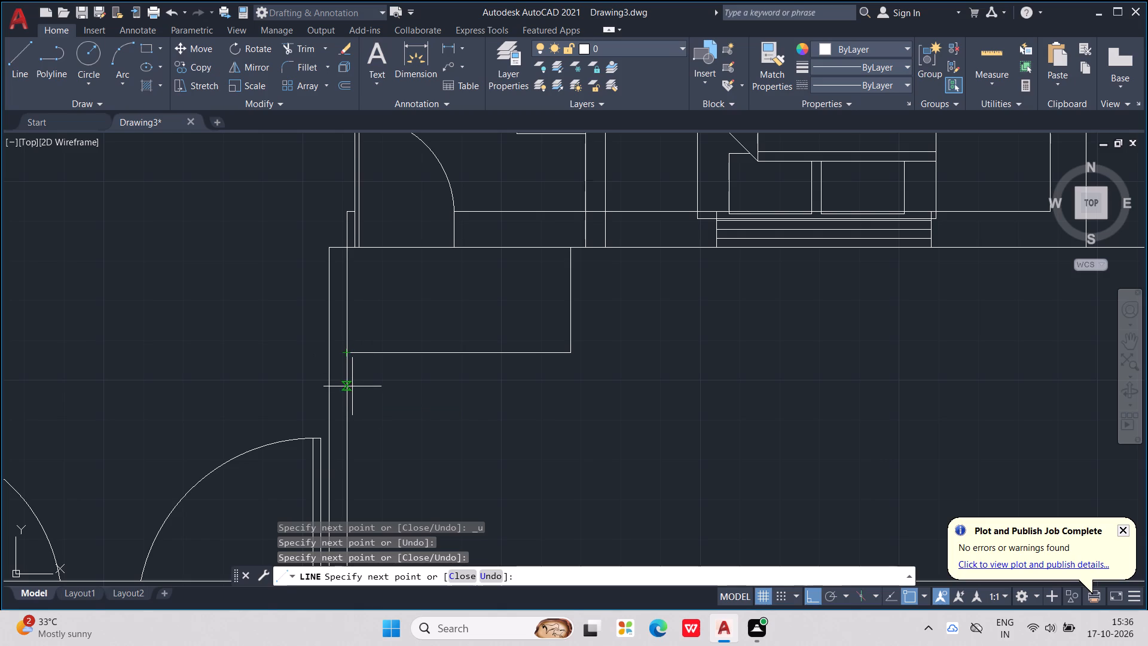
Draw a parallel outer line 4.5" outside the rectangle's south and east sides, ending at the house's south wall line.
type("4.5\"")
key("Return")
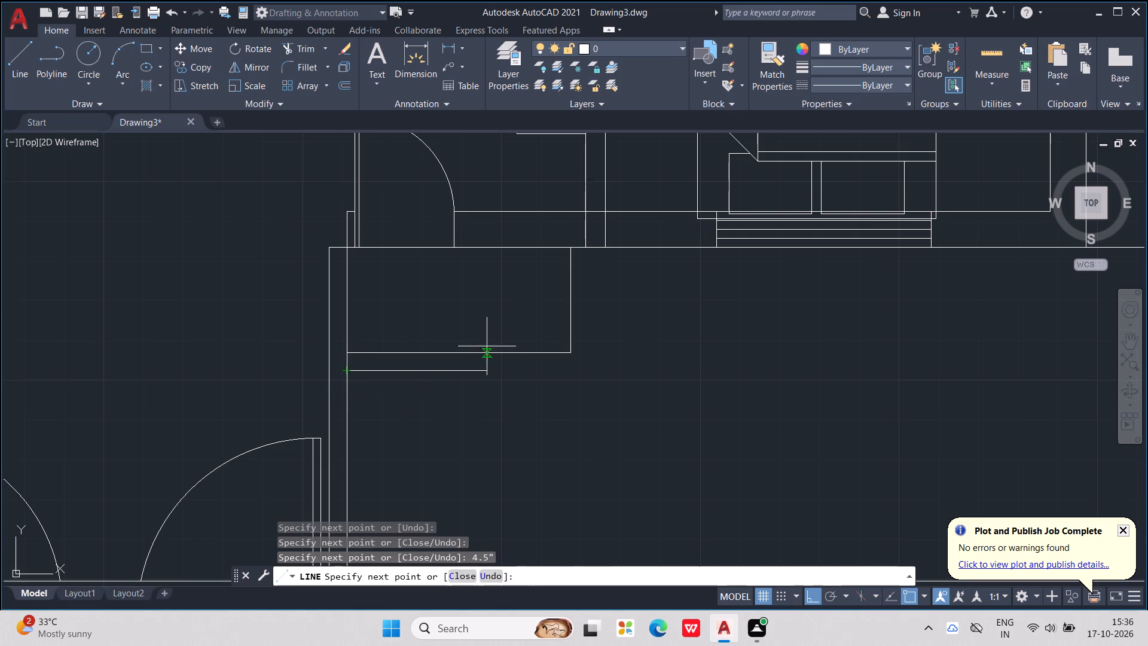
scroll(620, 332, "up", 1)
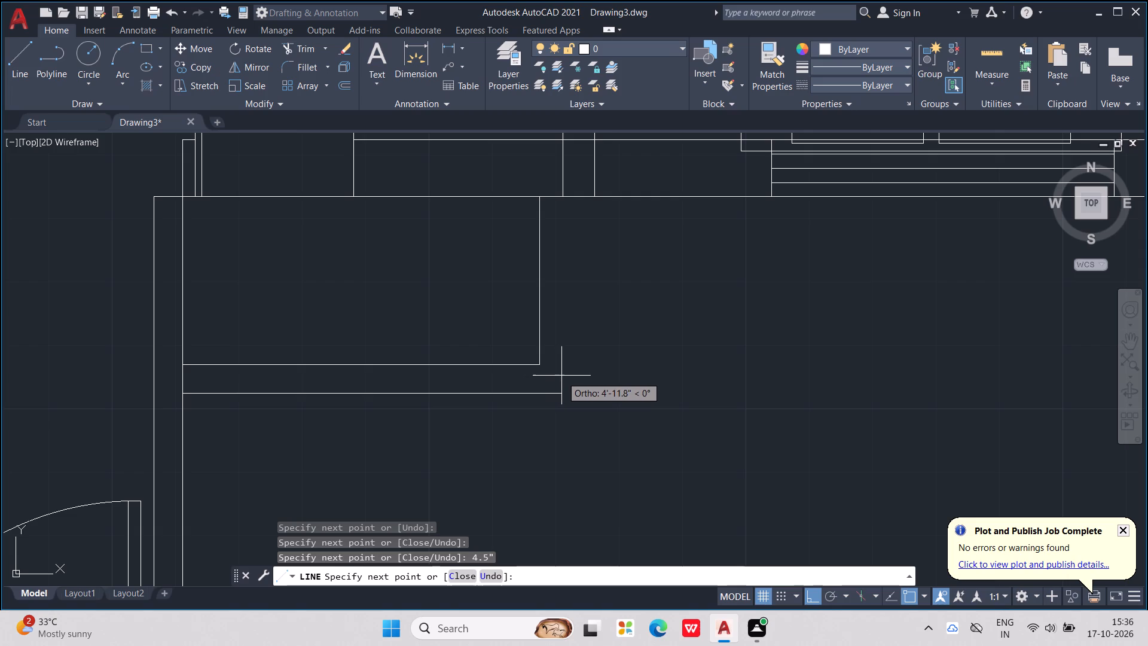
left_click(538, 395)
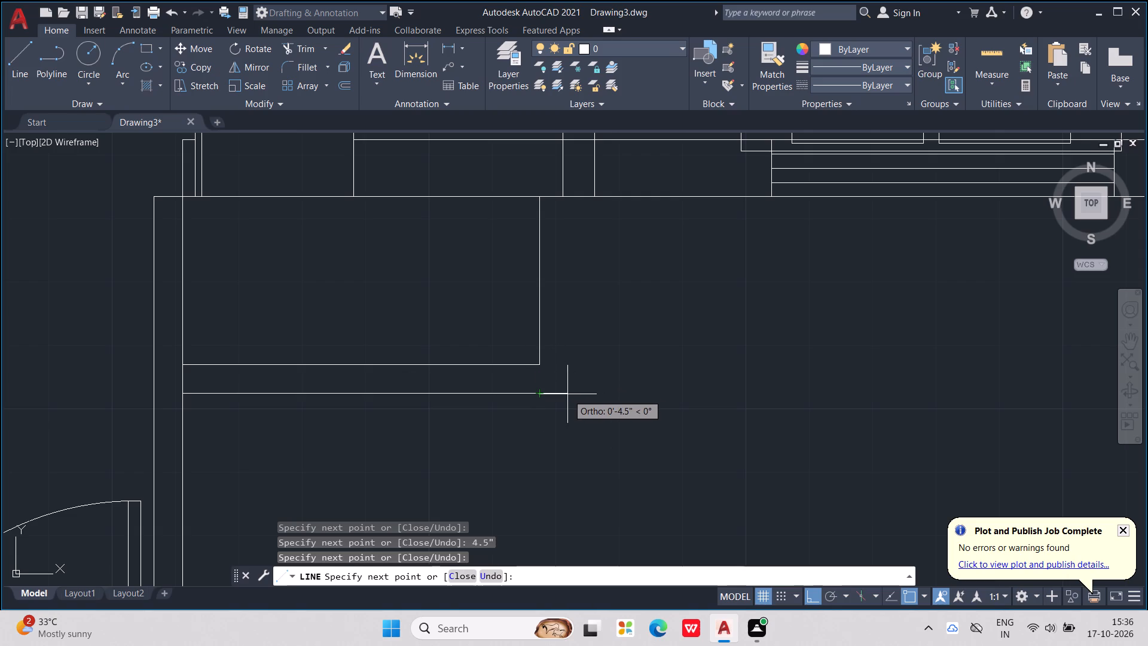
type("4.5")
key("shift+quotedbl")
key("Return")
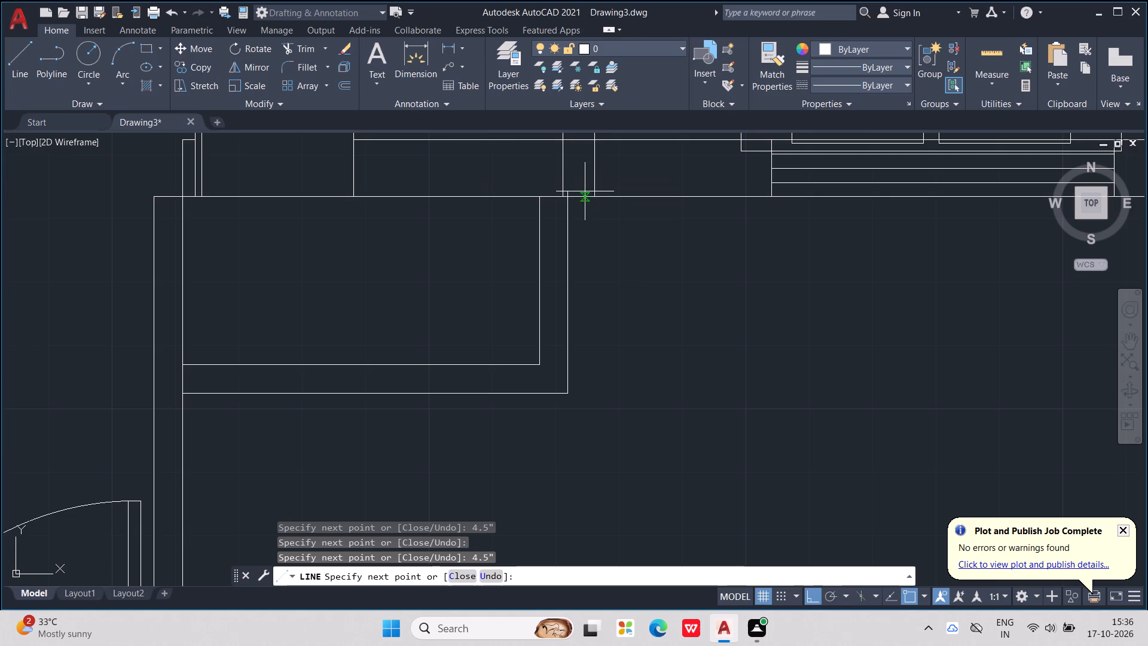
scroll(585, 196, "up", 2)
left_click(536, 201)
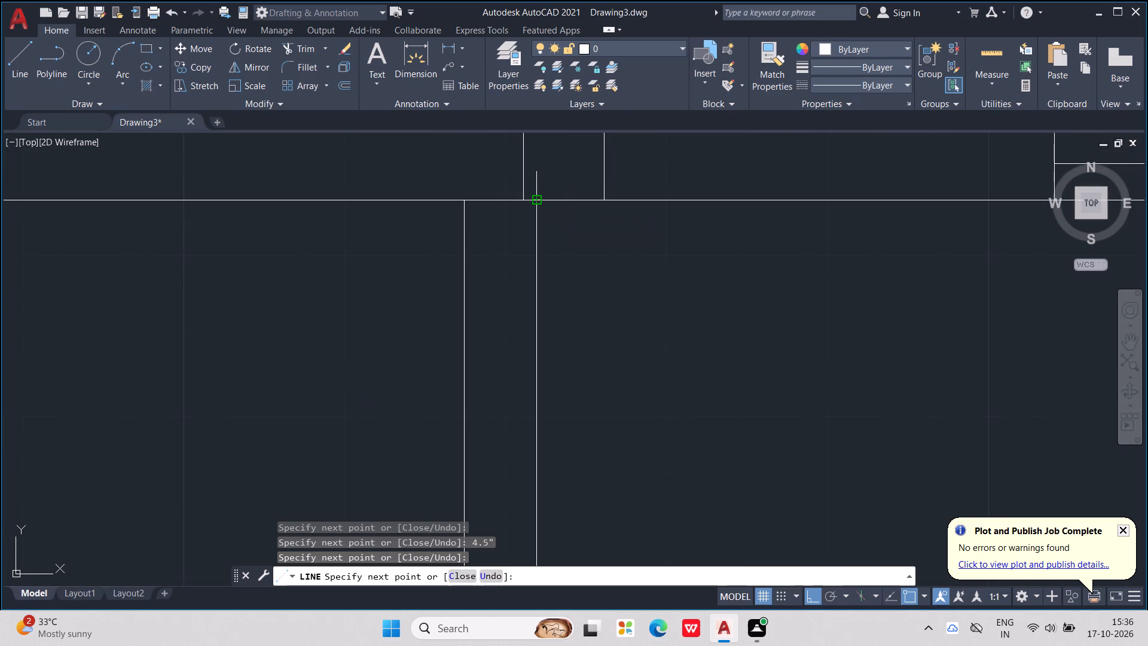
key("Escape")
key("Escape")
scroll(539, 201, "down", 3)
key("Escape")
key("Escape")
key("Escape")
scroll(664, 239, "down", 1)
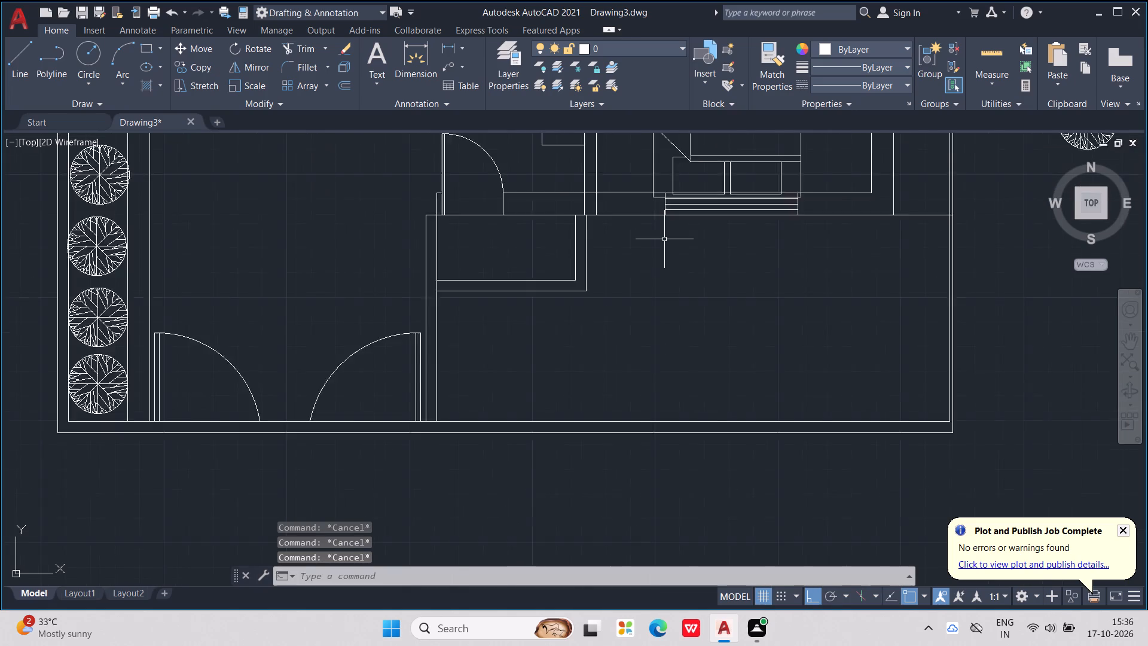
Draw a small rectangular step about 2'-5" wide against the south edge of the new walled rectangle.
scroll(664, 239, "down", 3)
middle_click_drag(664, 239, 621, 294)
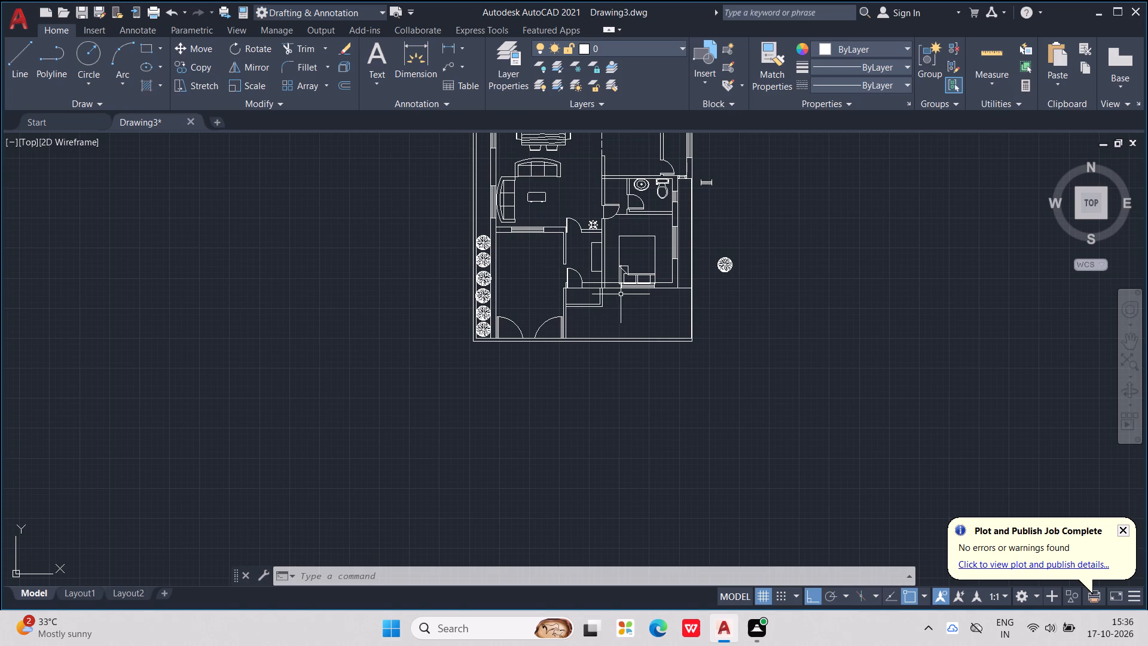
key("l")
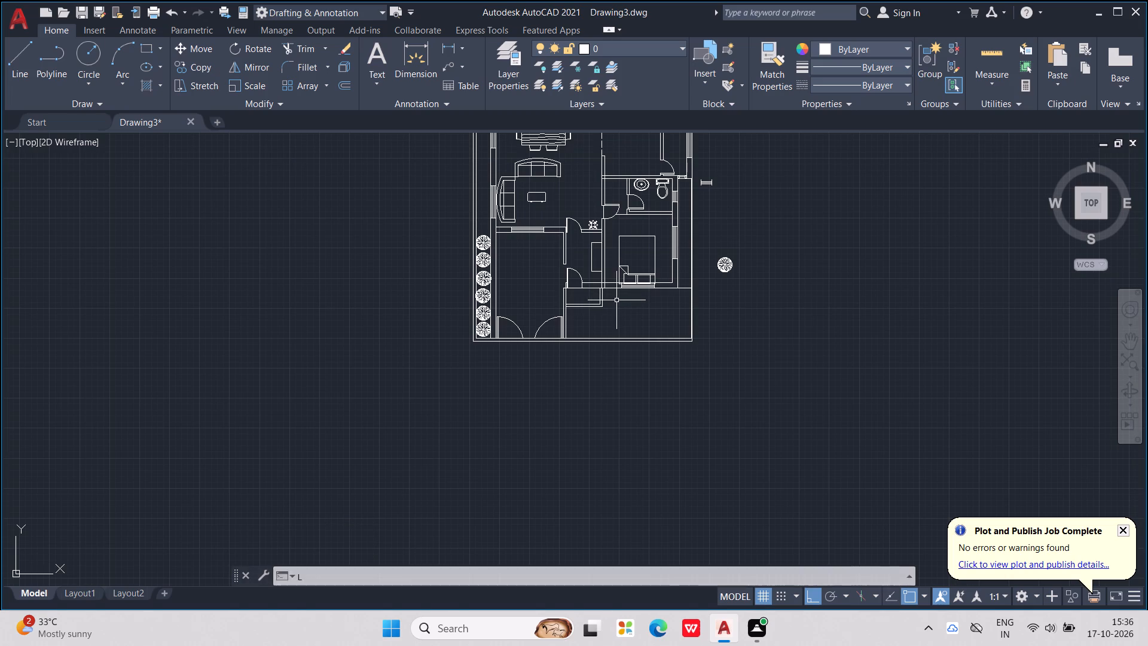
key("Return")
scroll(567, 327, "up", 1)
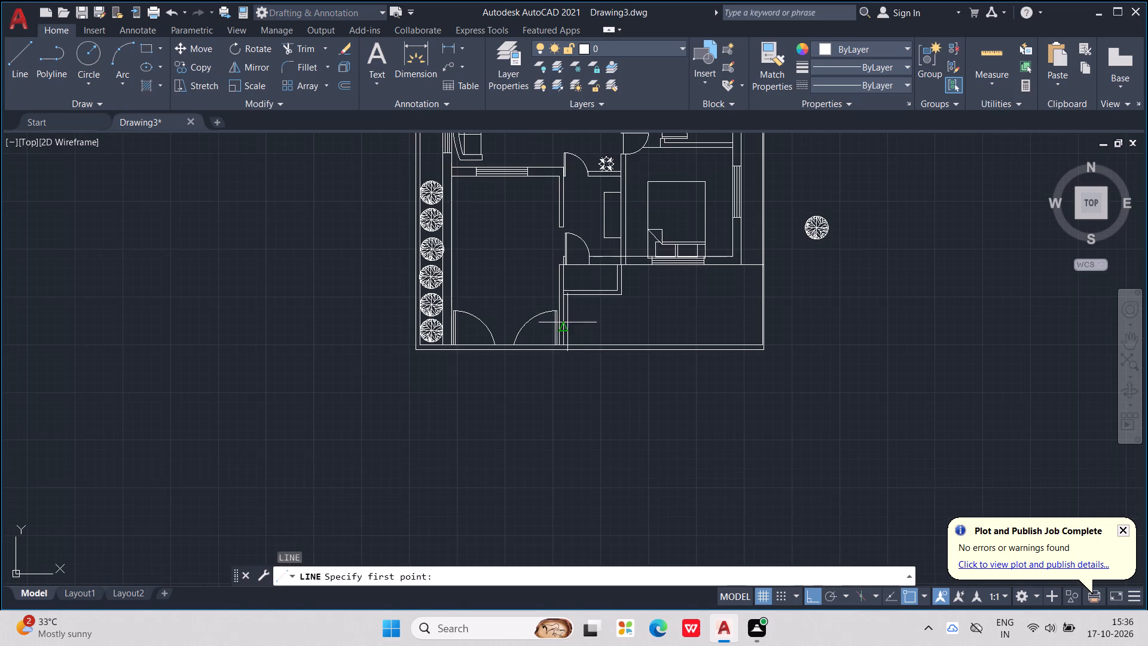
scroll(575, 305, "up", 2)
left_click(588, 279)
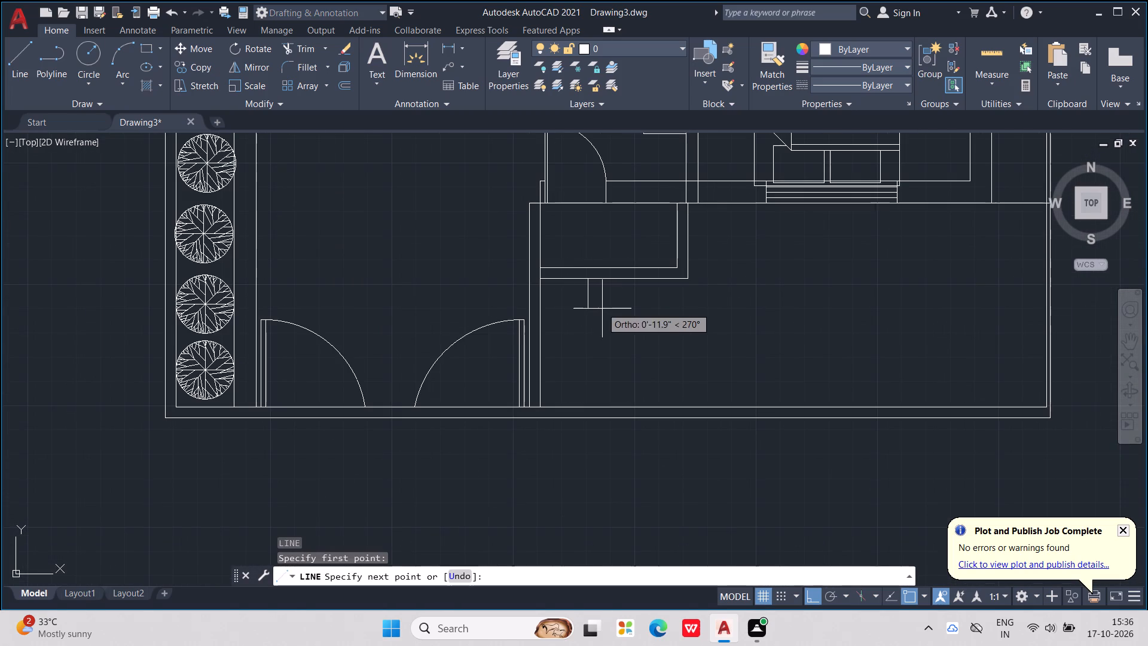
left_click(600, 301)
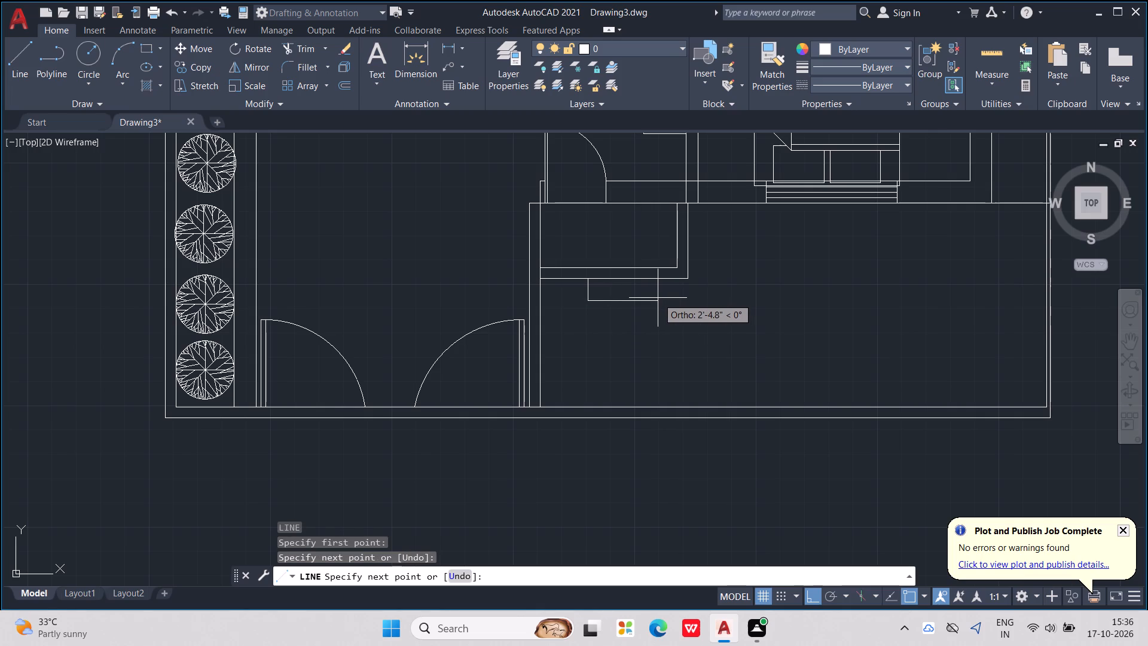
left_click(659, 299)
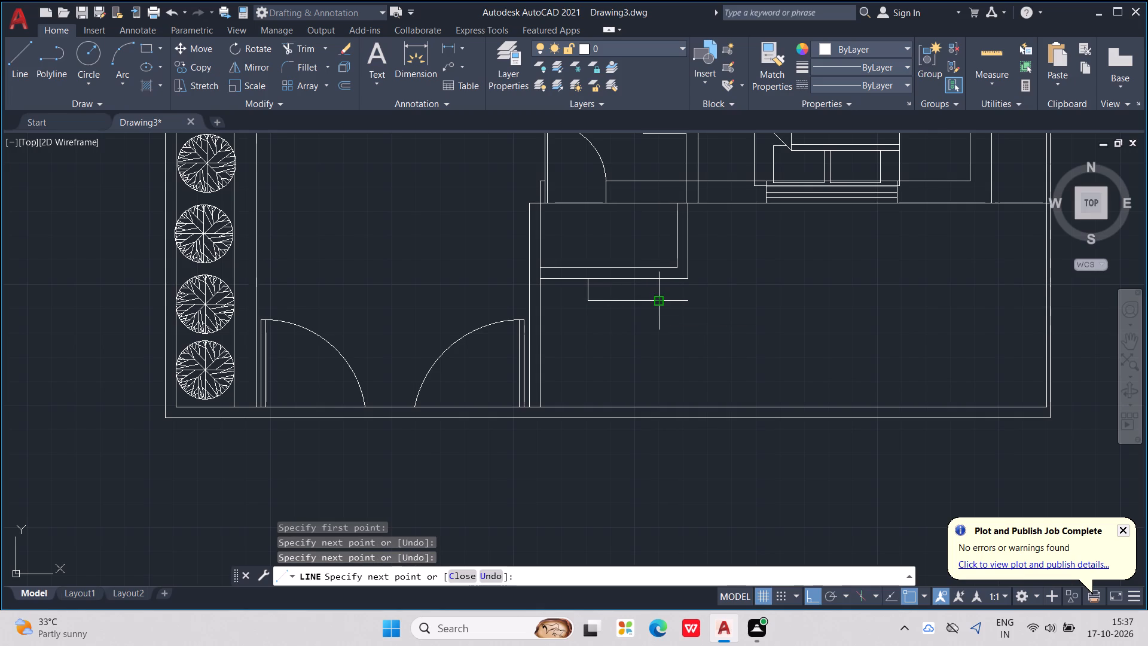
left_click(659, 279)
key("Escape")
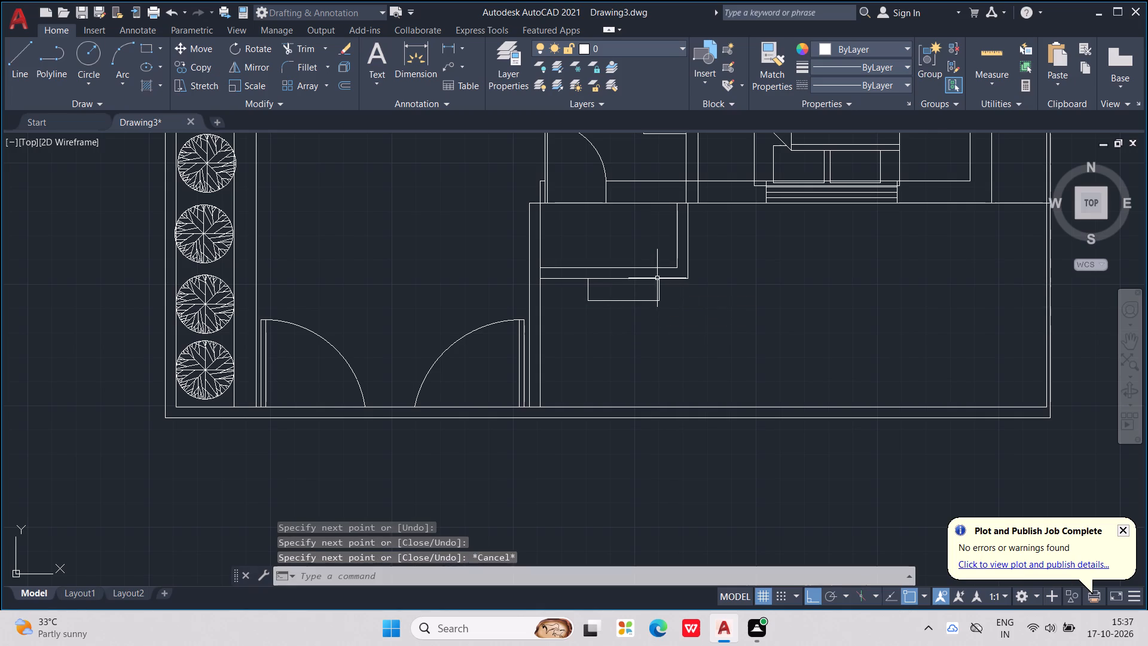
key("Escape")
key("Escape")
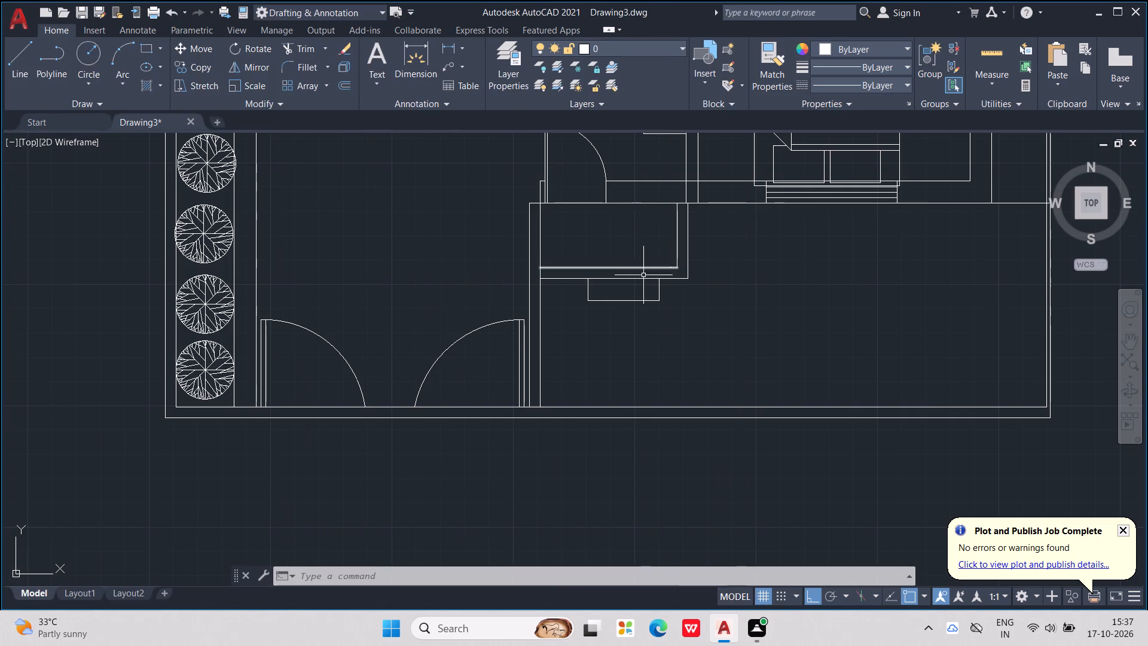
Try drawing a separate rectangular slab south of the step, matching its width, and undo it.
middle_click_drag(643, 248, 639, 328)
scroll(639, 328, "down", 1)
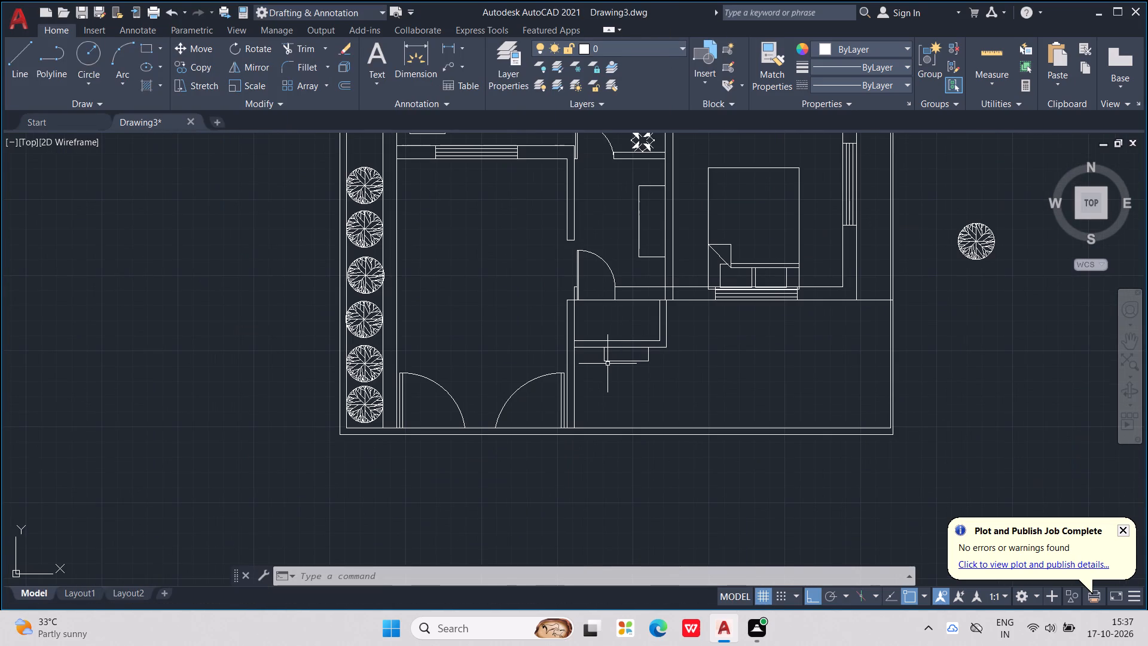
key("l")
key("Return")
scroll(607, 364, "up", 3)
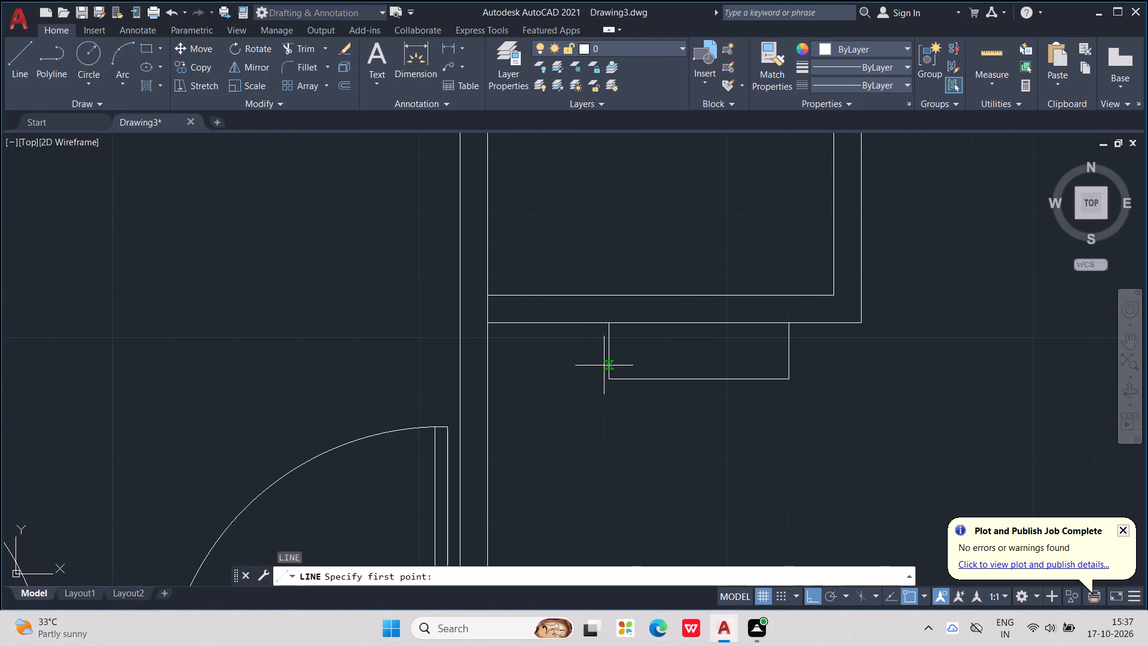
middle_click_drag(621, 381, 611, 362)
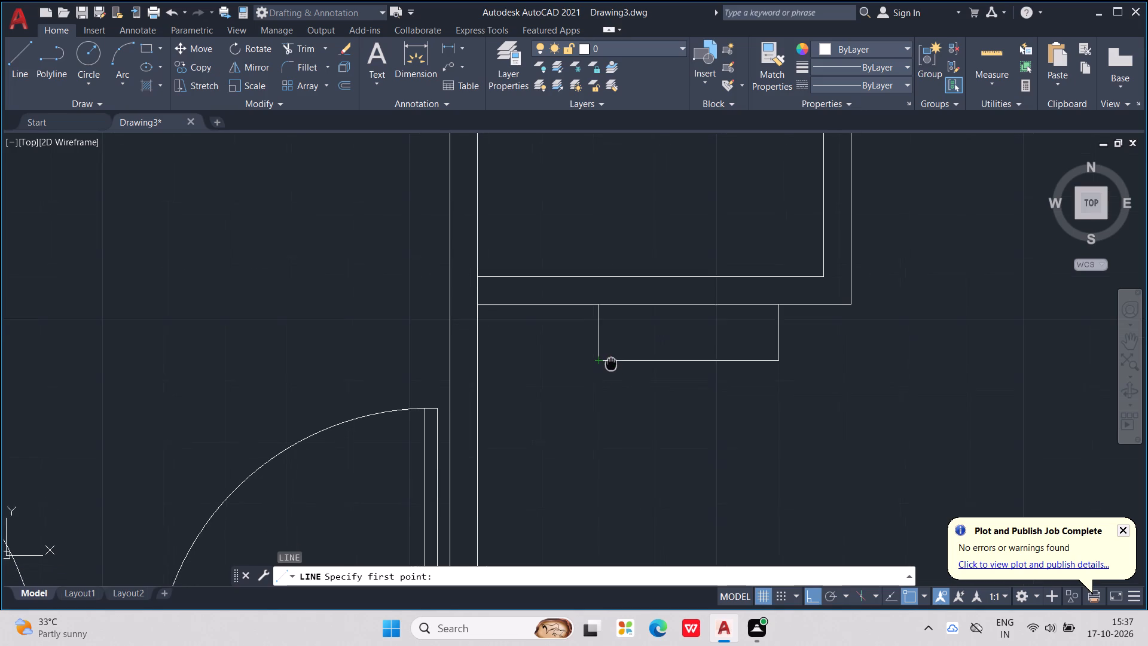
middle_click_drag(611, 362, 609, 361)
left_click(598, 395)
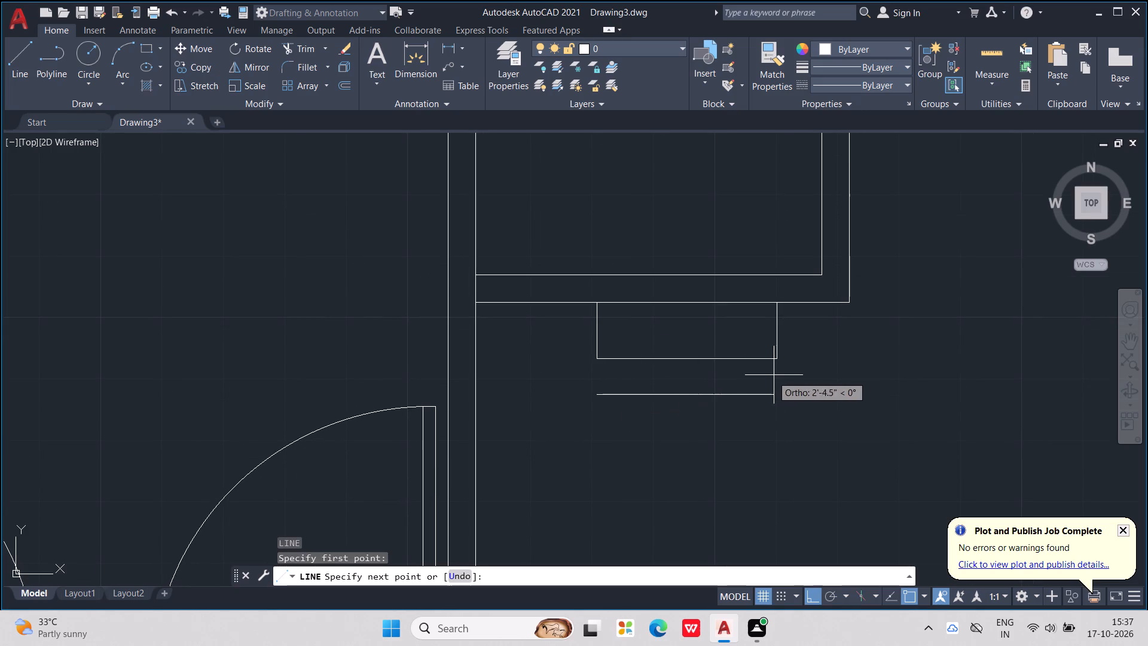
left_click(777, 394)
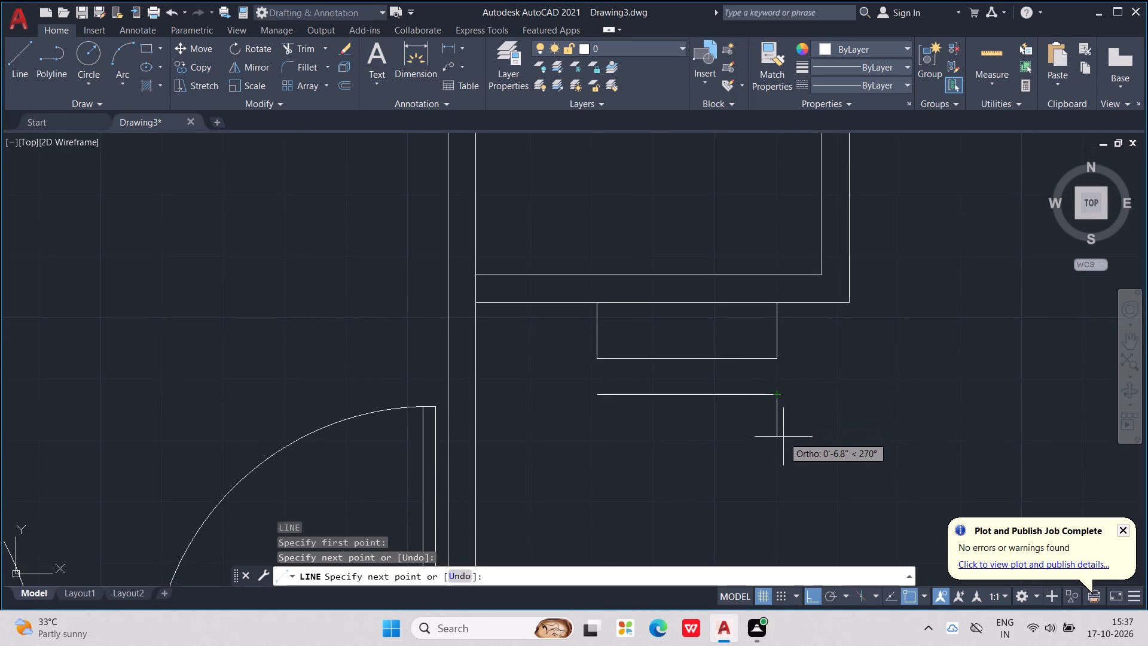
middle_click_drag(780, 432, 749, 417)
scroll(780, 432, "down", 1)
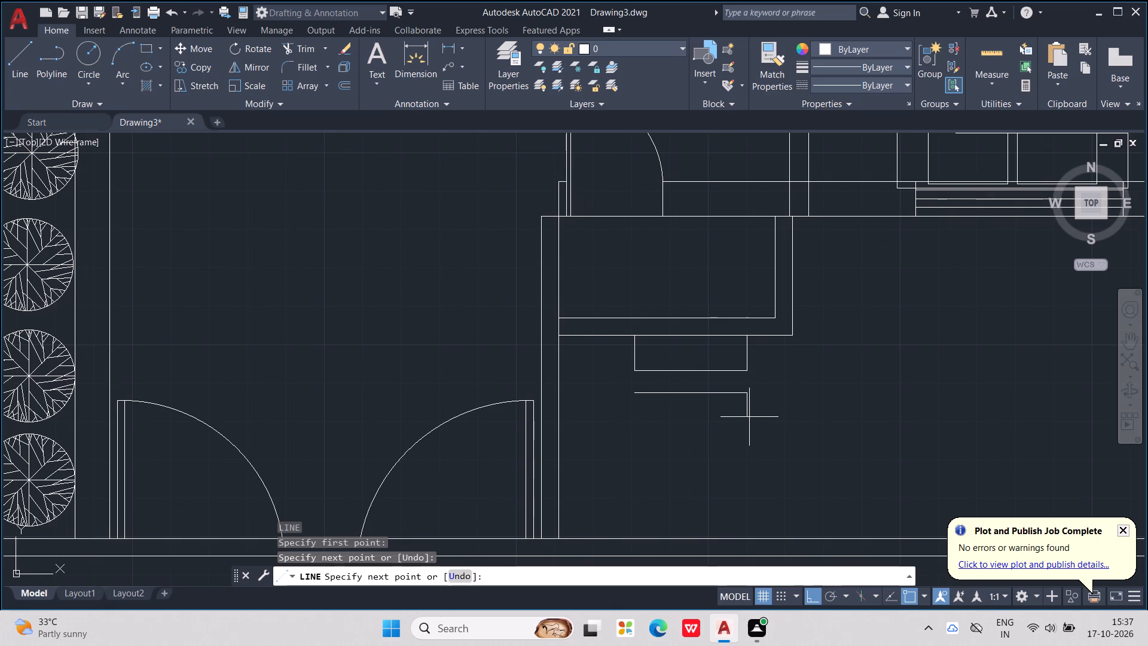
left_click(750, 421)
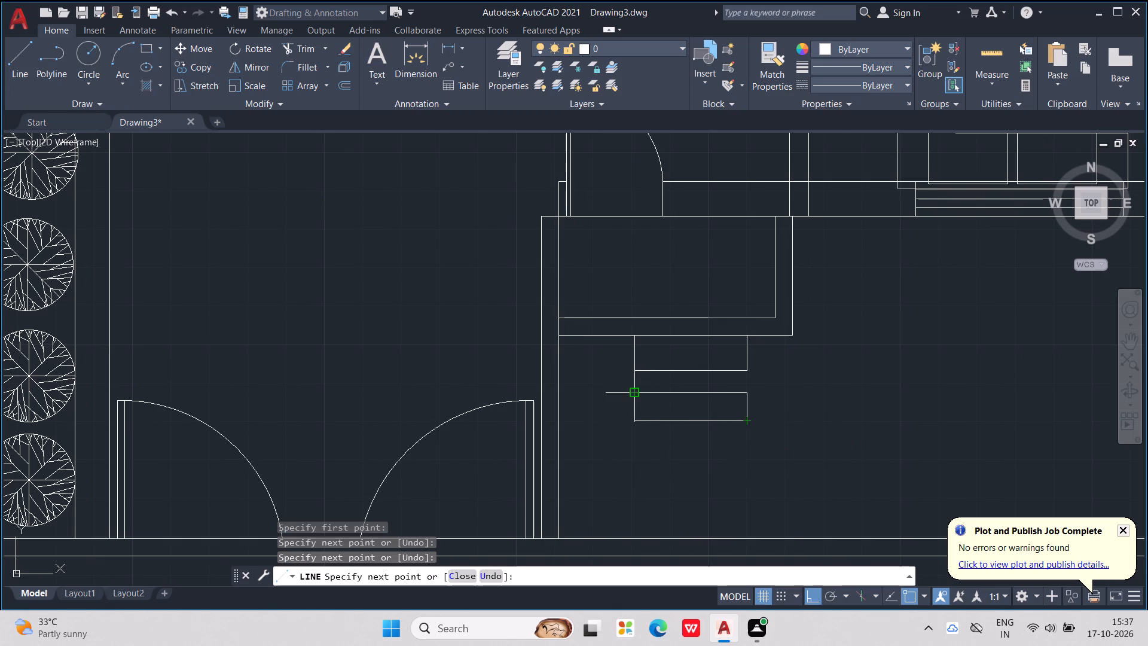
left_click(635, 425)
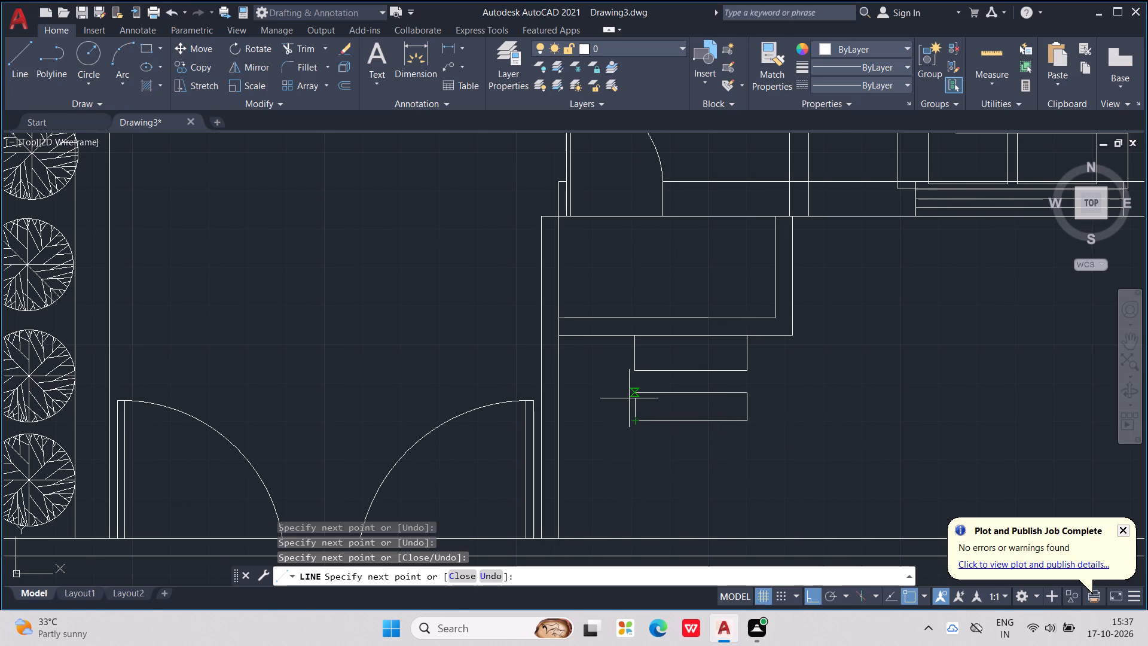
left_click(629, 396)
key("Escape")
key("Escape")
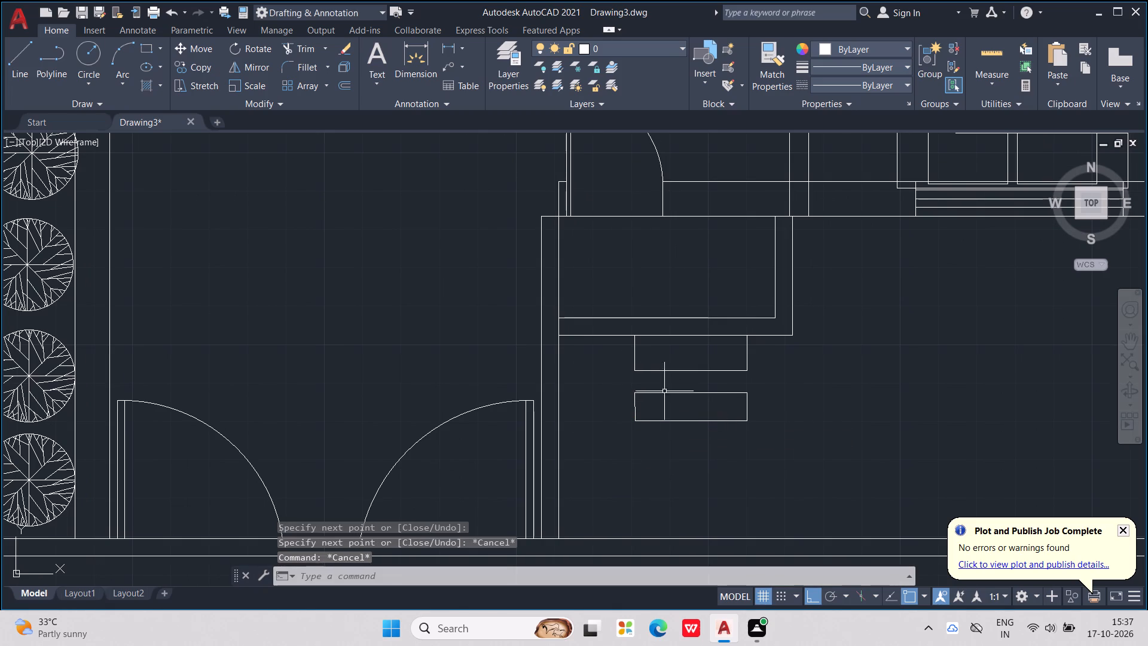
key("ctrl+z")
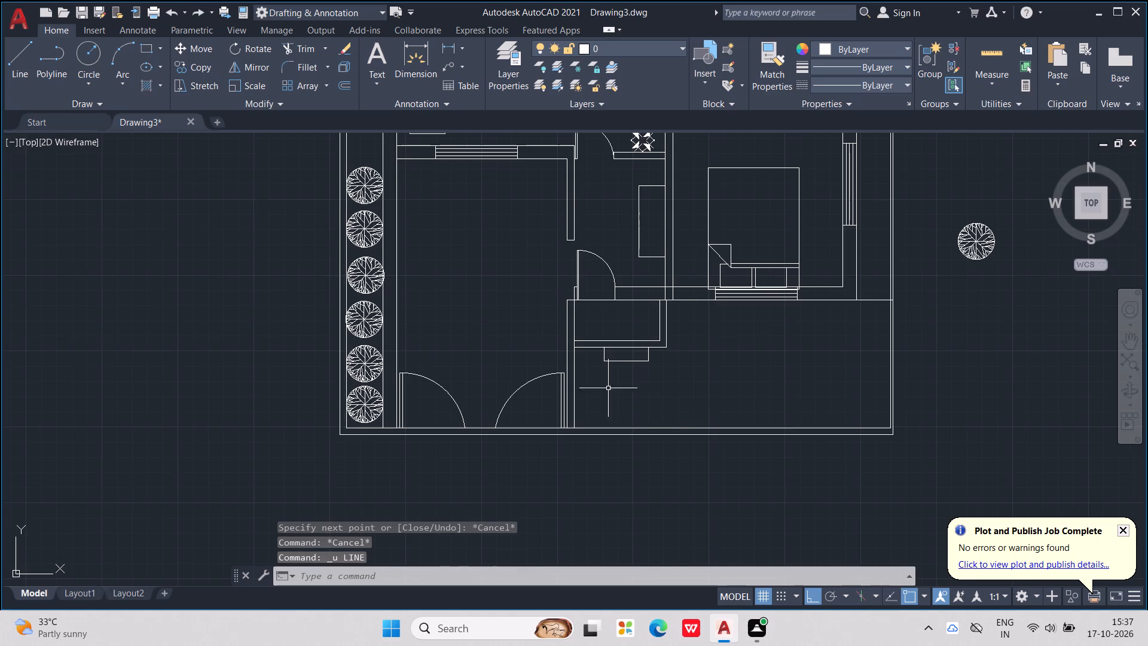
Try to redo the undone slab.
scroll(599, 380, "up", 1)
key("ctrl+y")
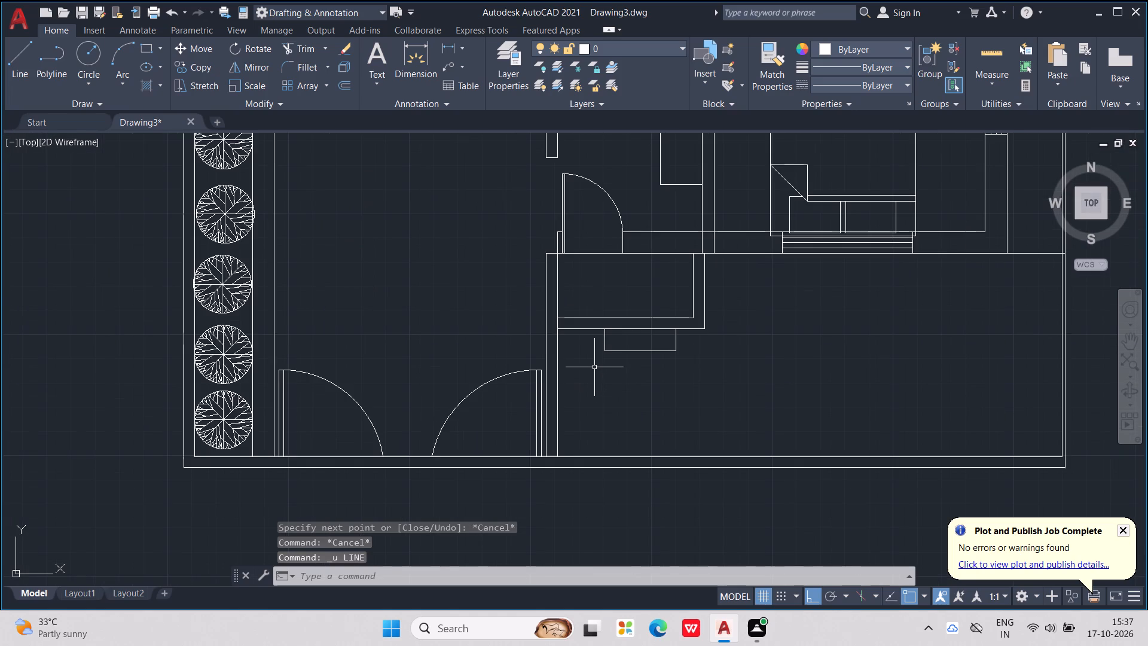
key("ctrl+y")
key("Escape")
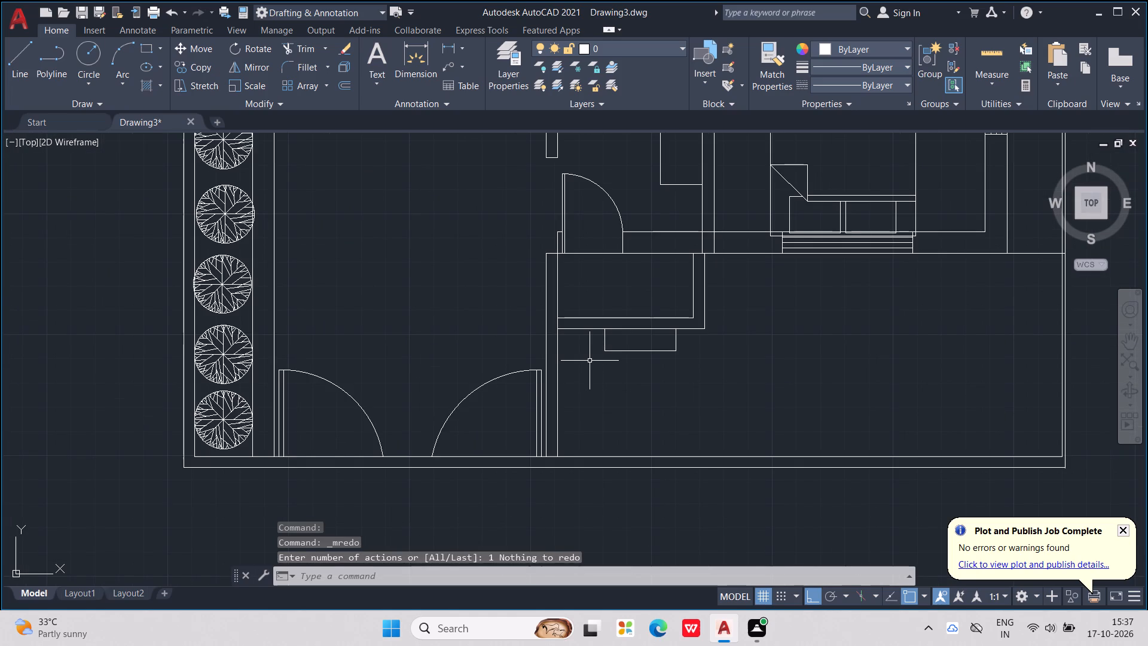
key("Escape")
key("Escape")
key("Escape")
Draw a separate rectangular slab south of the step, aligned with its sides and about 8" deep.
key("l")
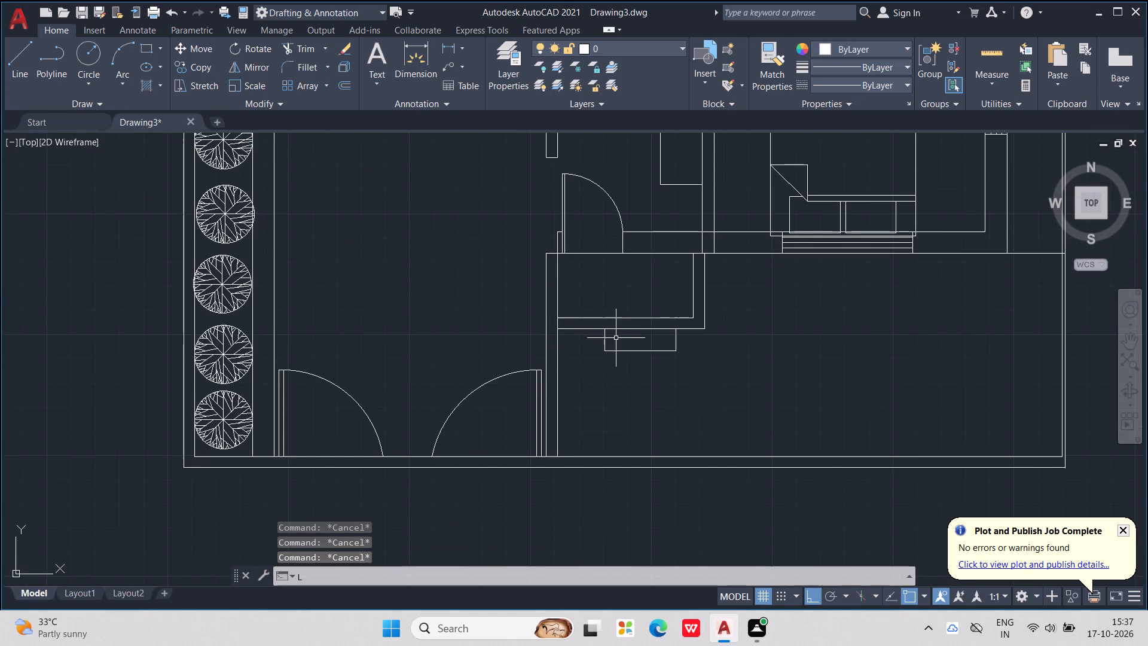
key("Return")
scroll(633, 359, "up", 2)
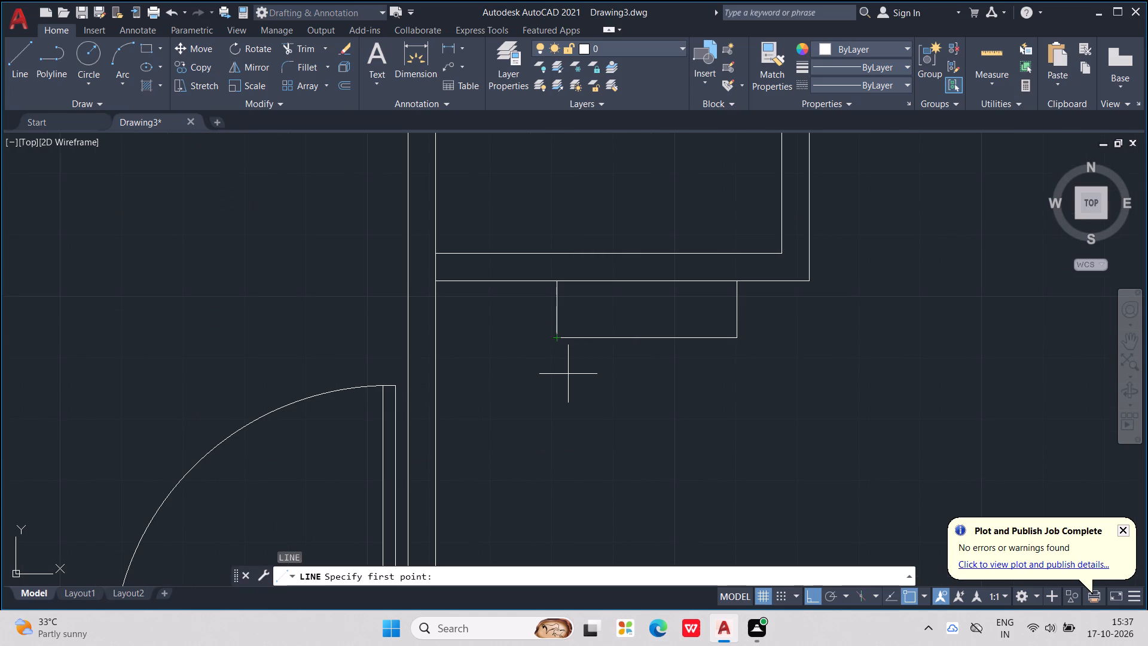
left_click(557, 386)
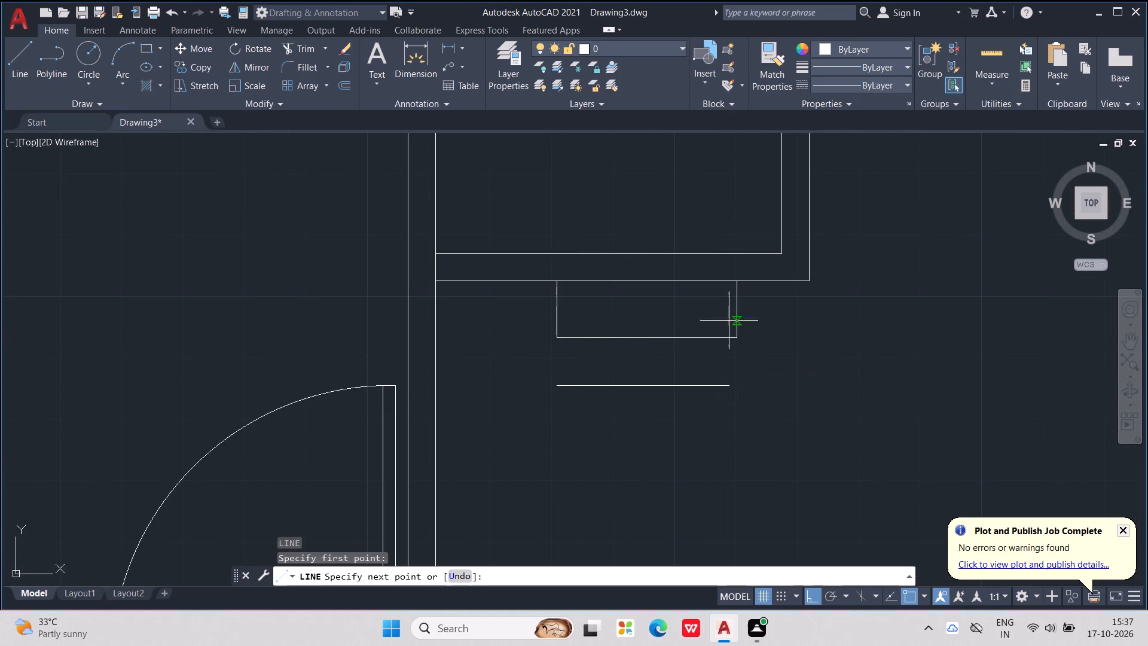
left_click(737, 386)
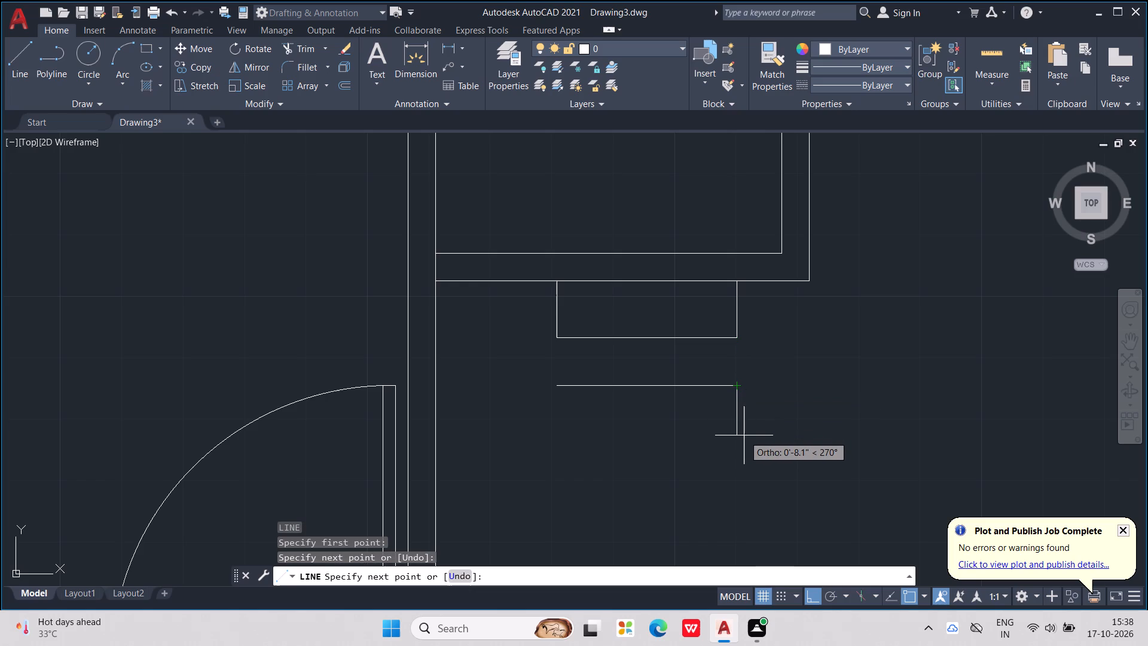
left_click(743, 435)
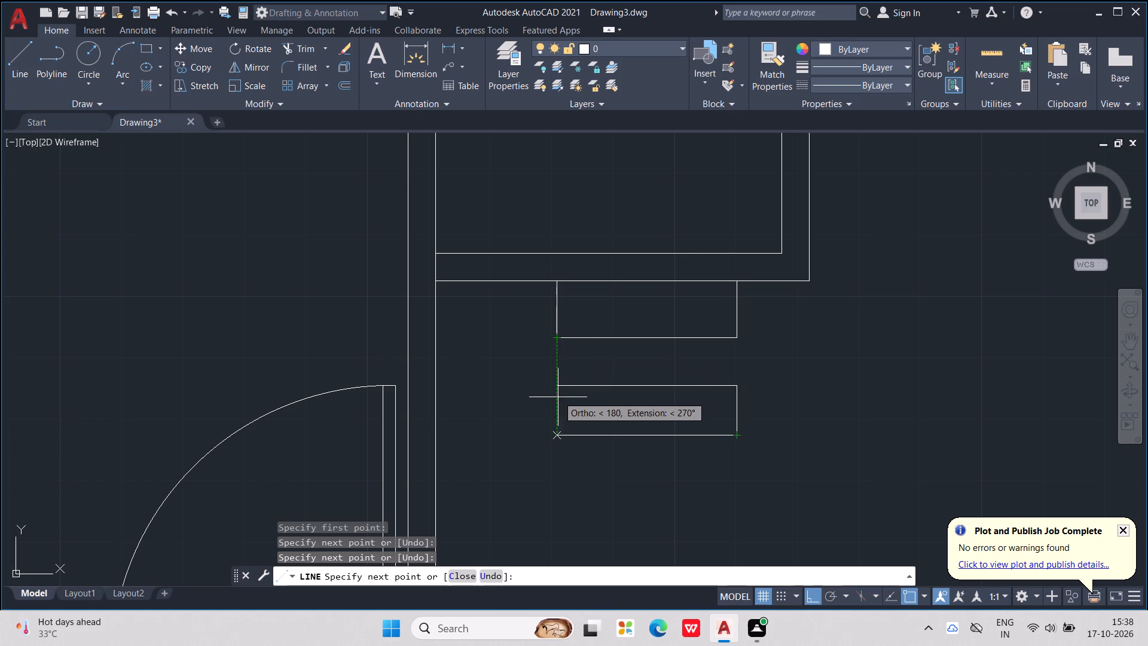
left_click(552, 434)
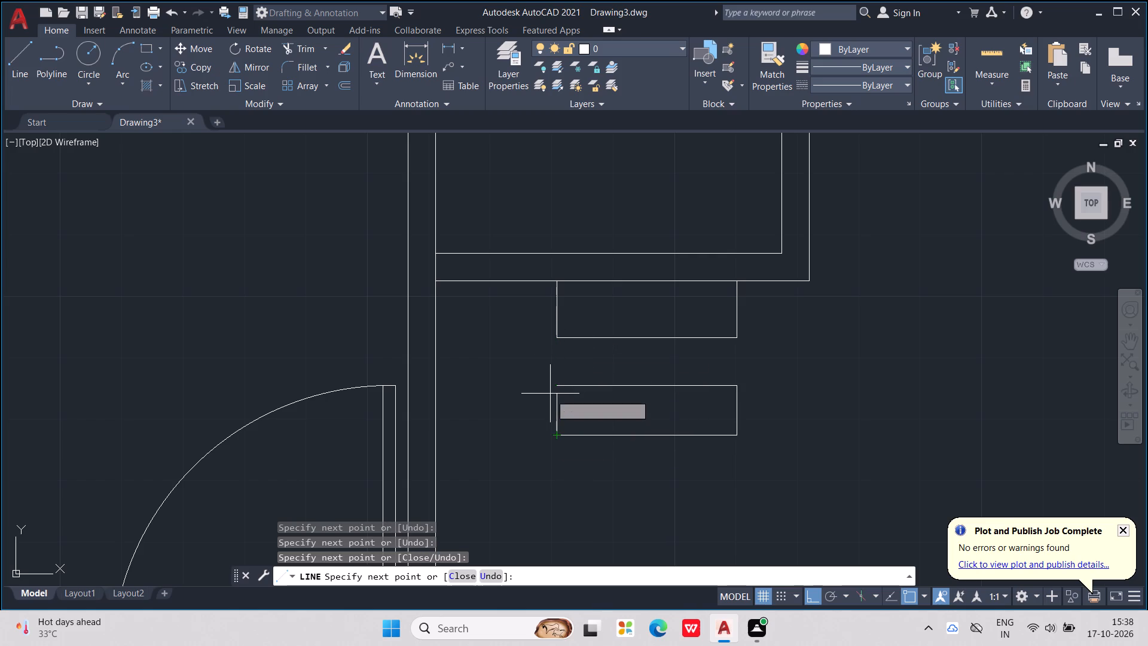
left_click(552, 390)
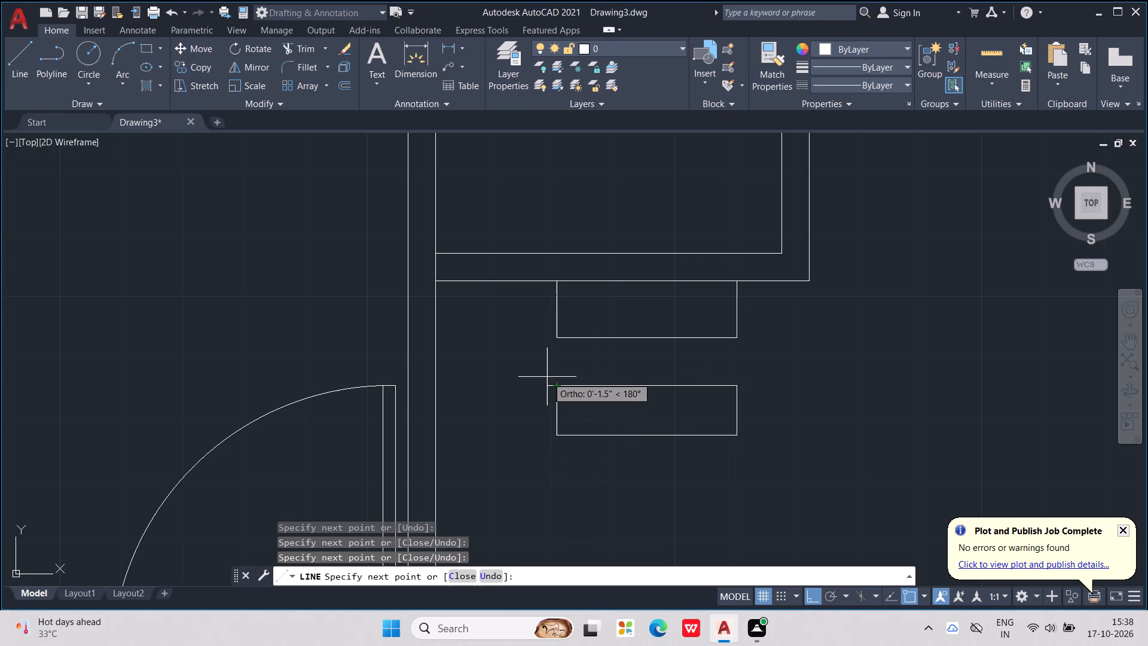
key("Escape")
scroll(546, 376, "down", 1)
key("Escape")
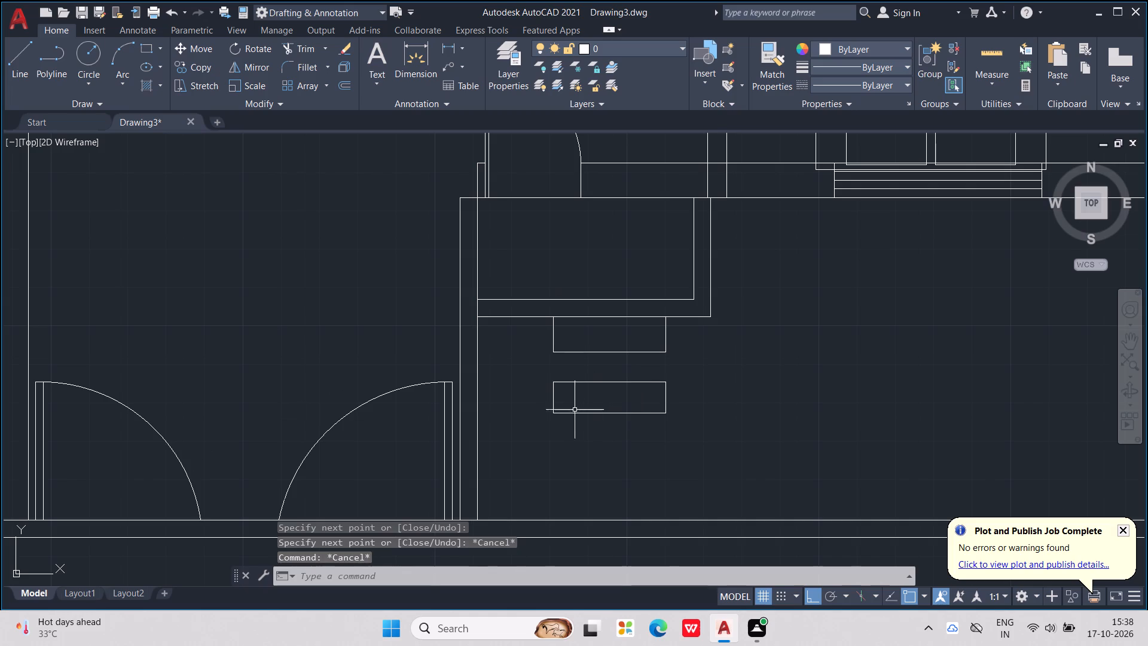
Copy the separate slab and paste the copy just south of it, roughly in line with its west end.
left_click_drag(516, 371, 674, 368)
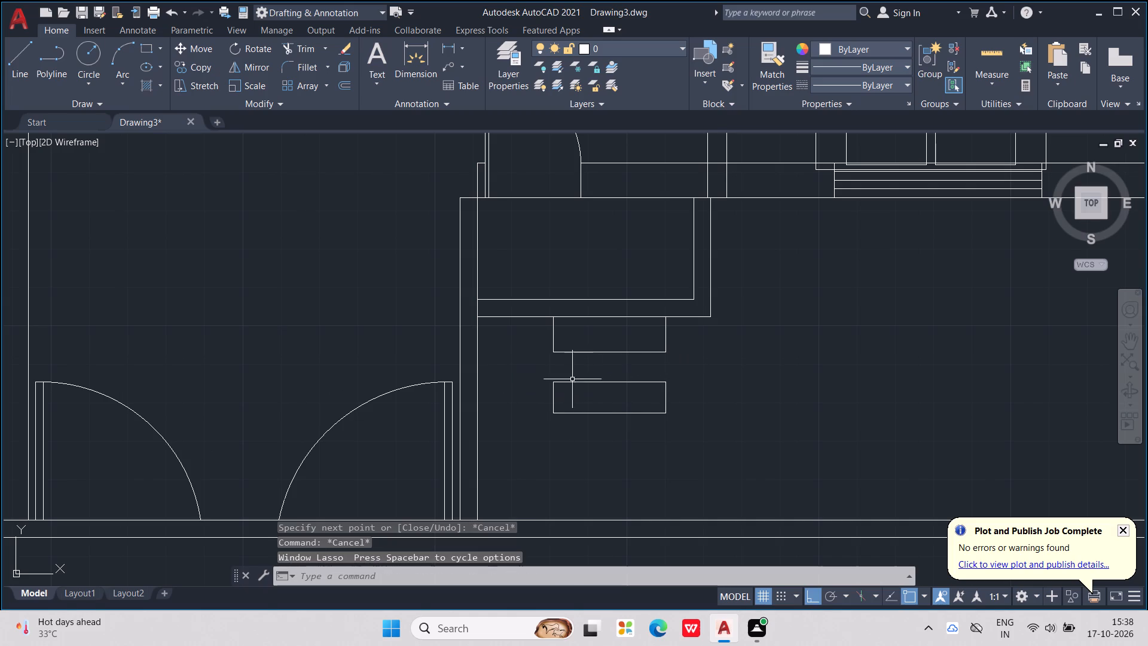
left_click_drag(525, 376, 602, 469)
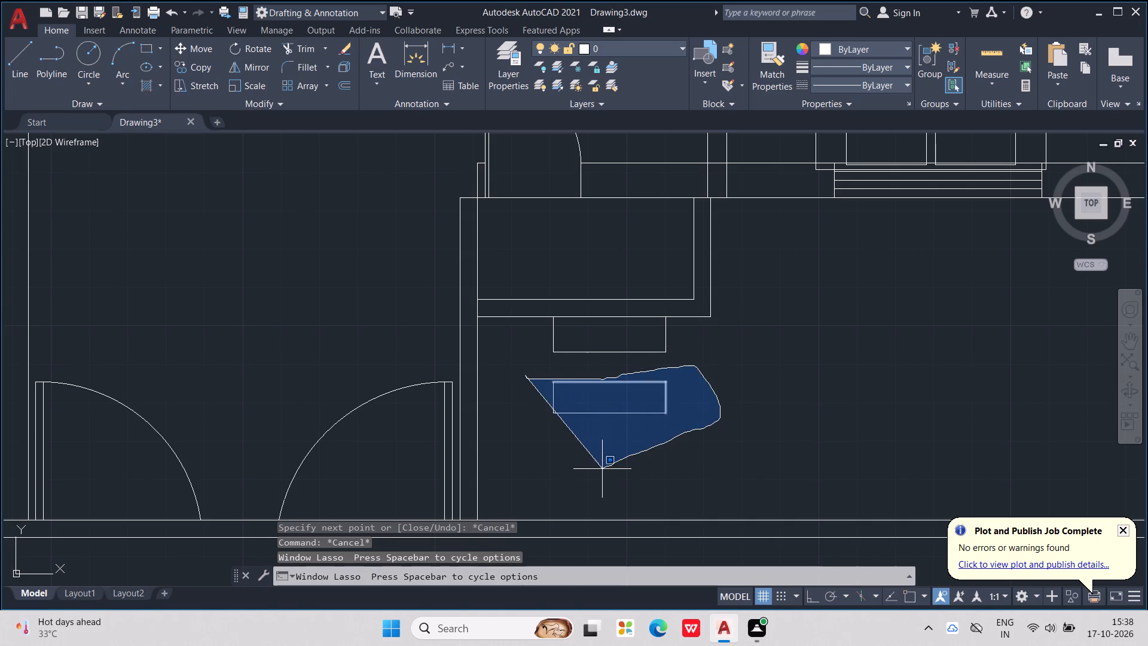
left_click_drag(602, 469, 567, 474)
key("ctrl+c")
key("ctrl+v")
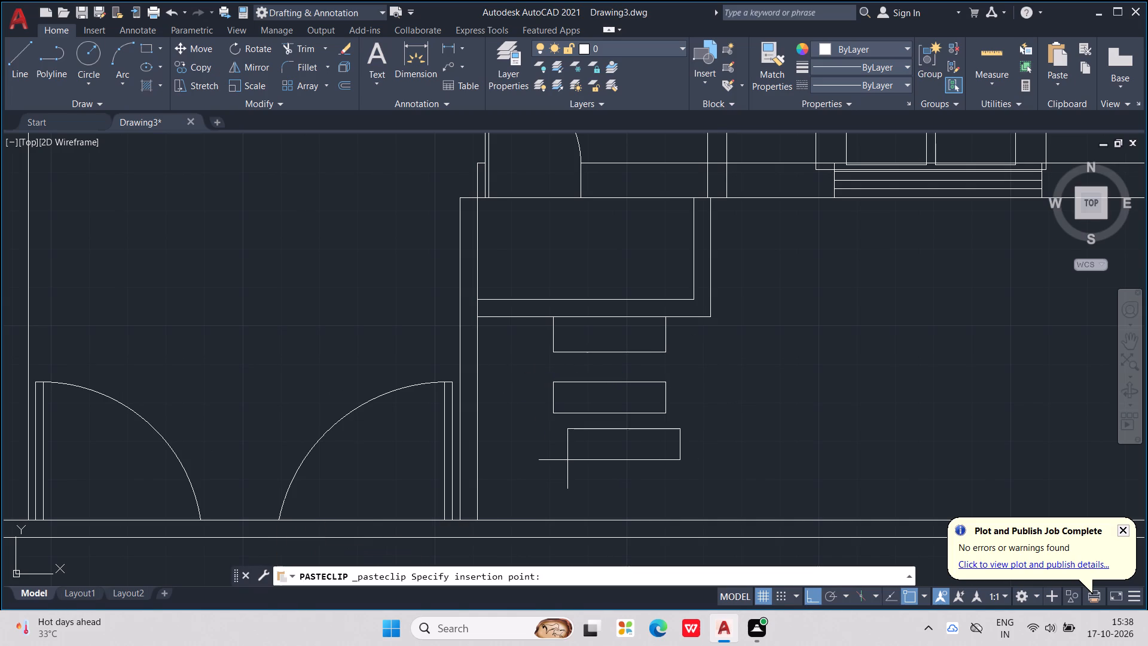
middle_click_drag(563, 468, 561, 468)
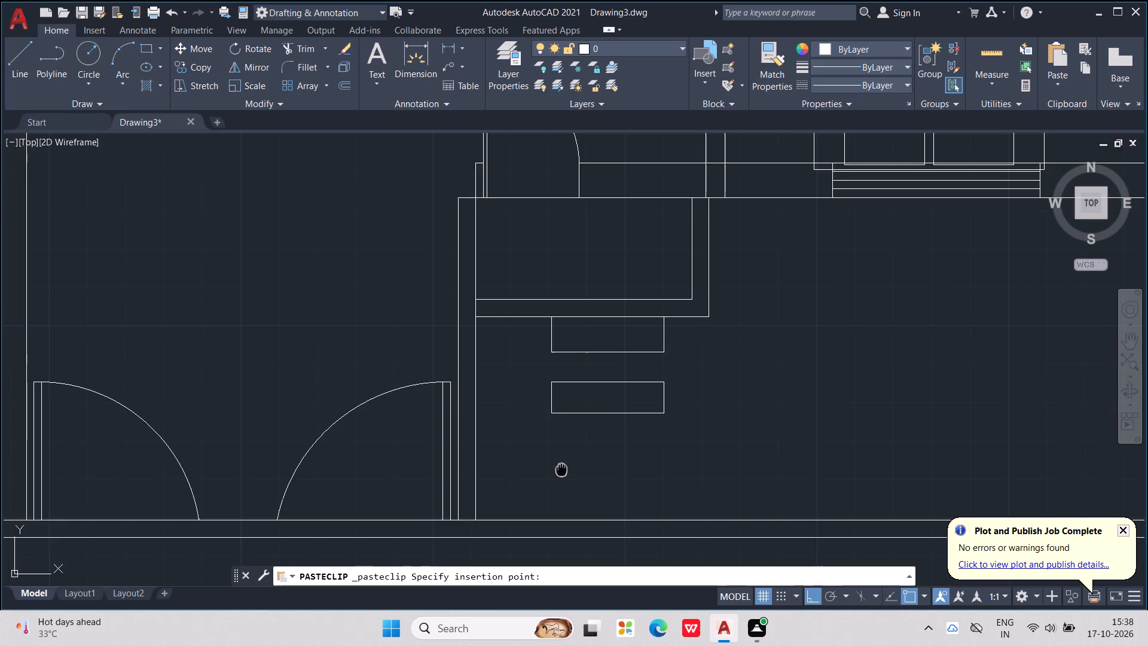
middle_click_drag(561, 468, 539, 453)
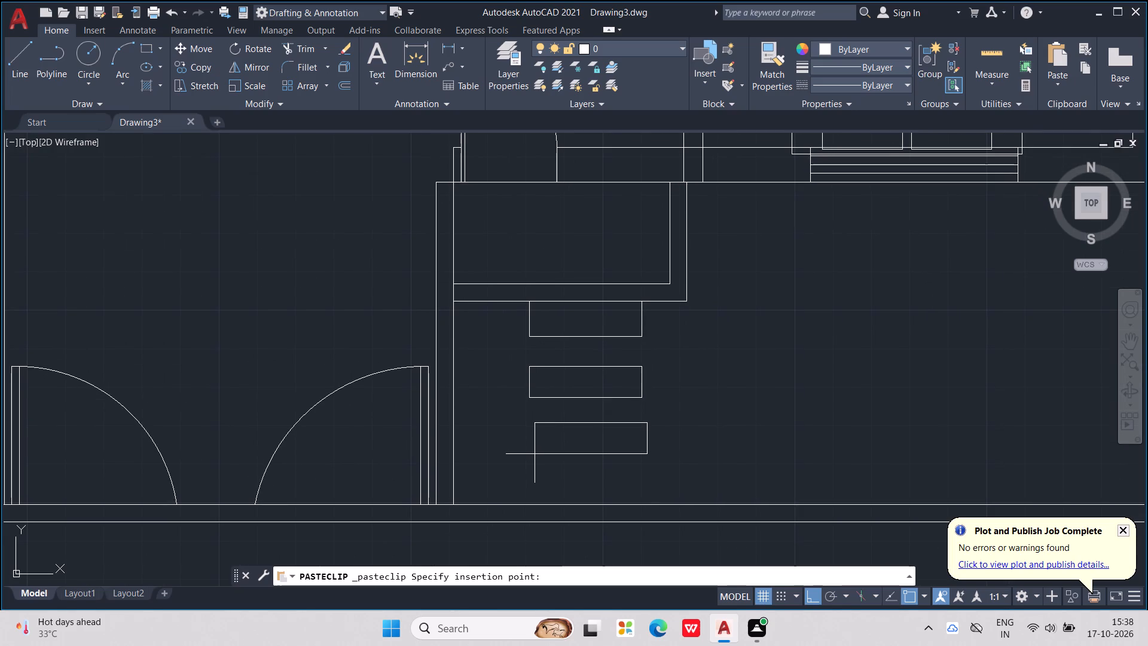
left_click(532, 454)
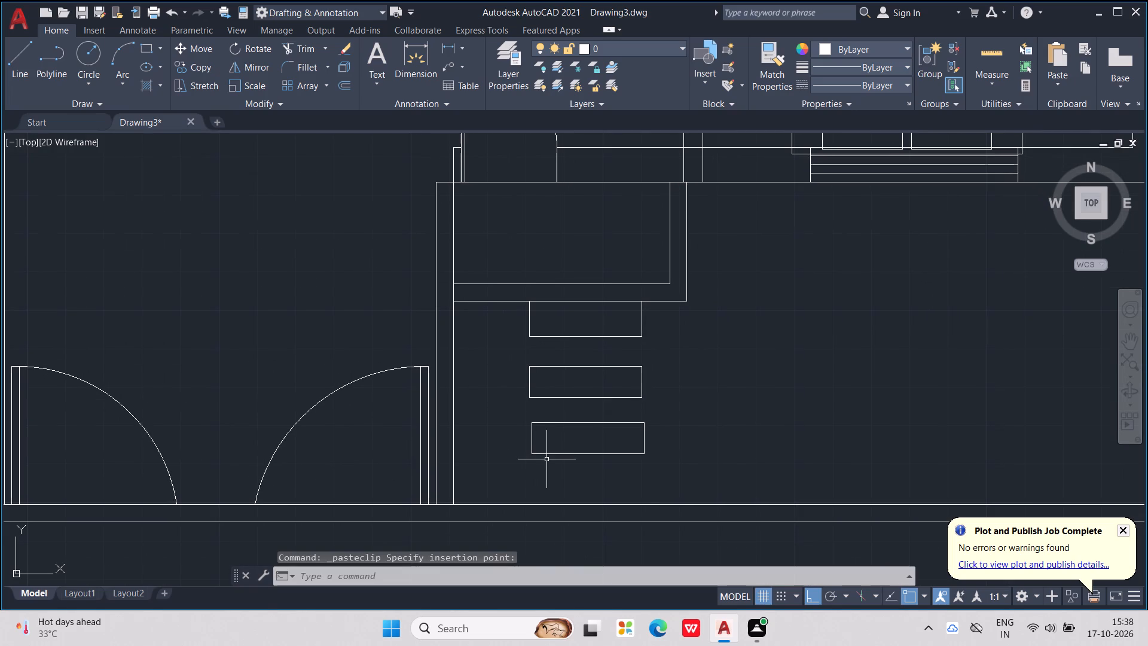
key("Escape")
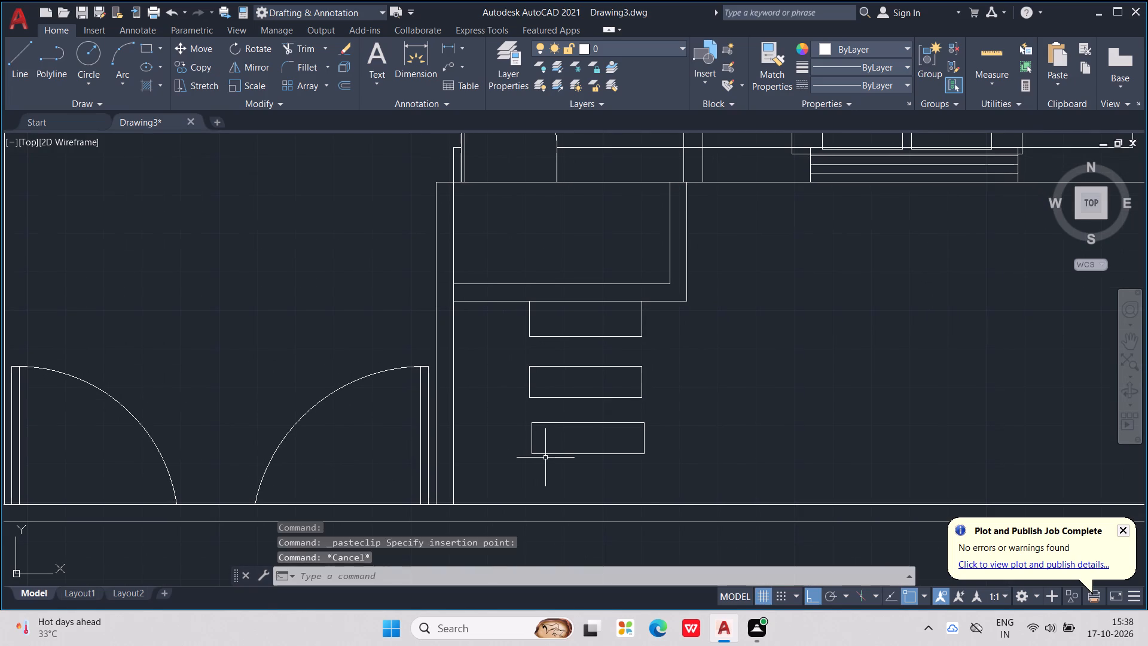
key("Escape")
key("Escape")
Paste another copy of the slab south of the previous one, resting on the yard's south wall inner line.
key("ctrl+c")
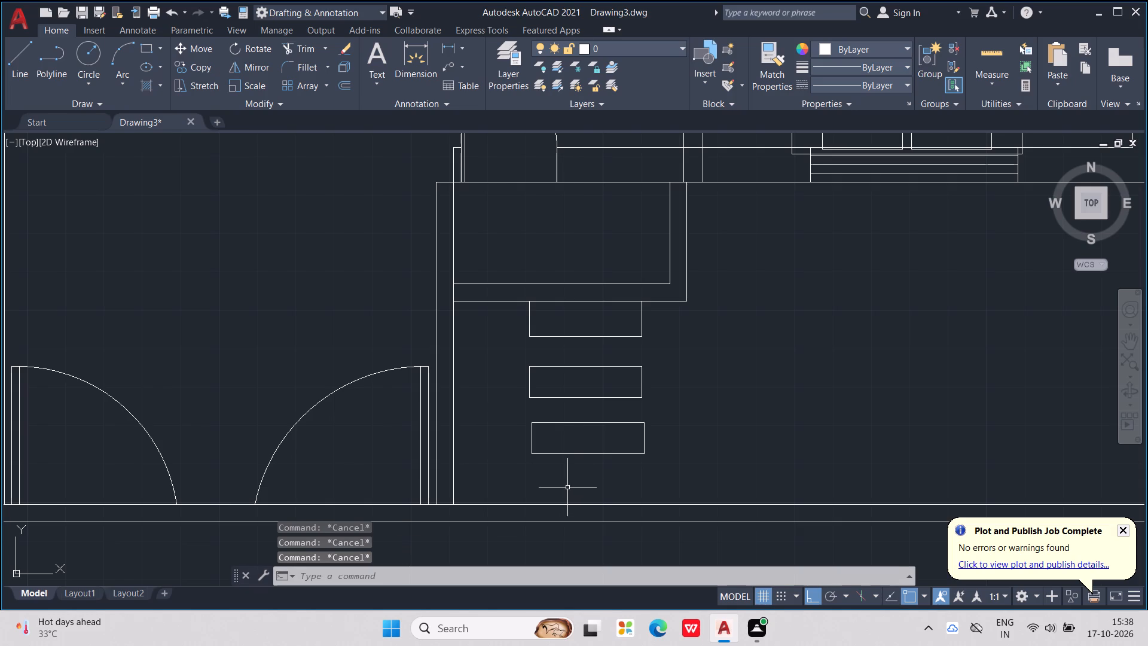
key("ctrl+v")
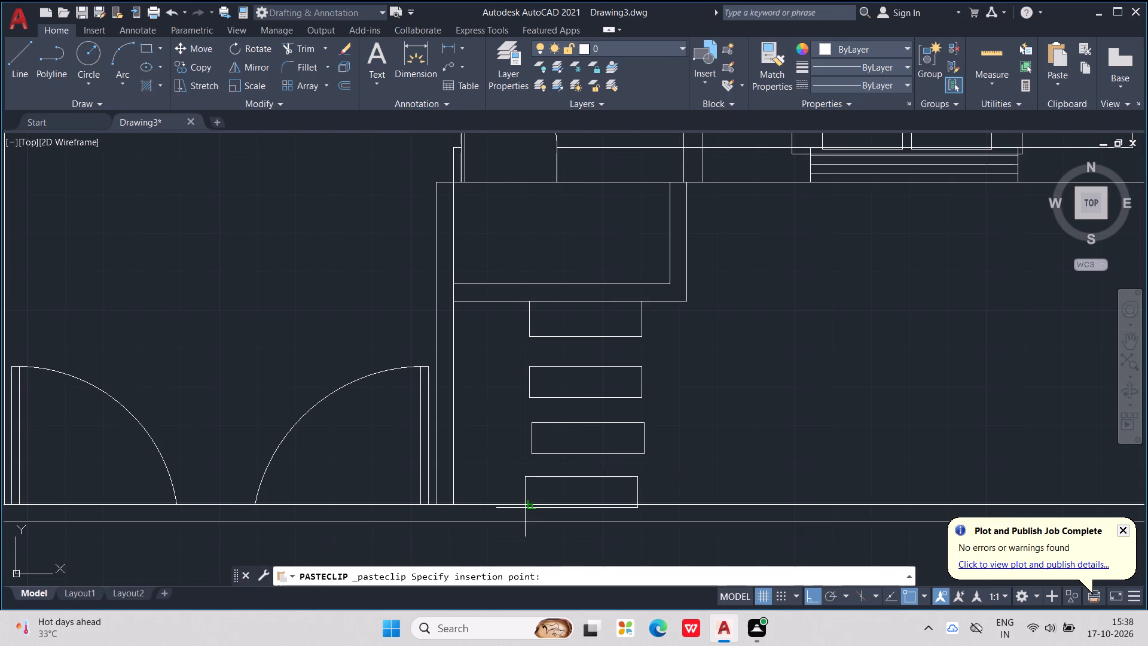
scroll(525, 508, "up", 1)
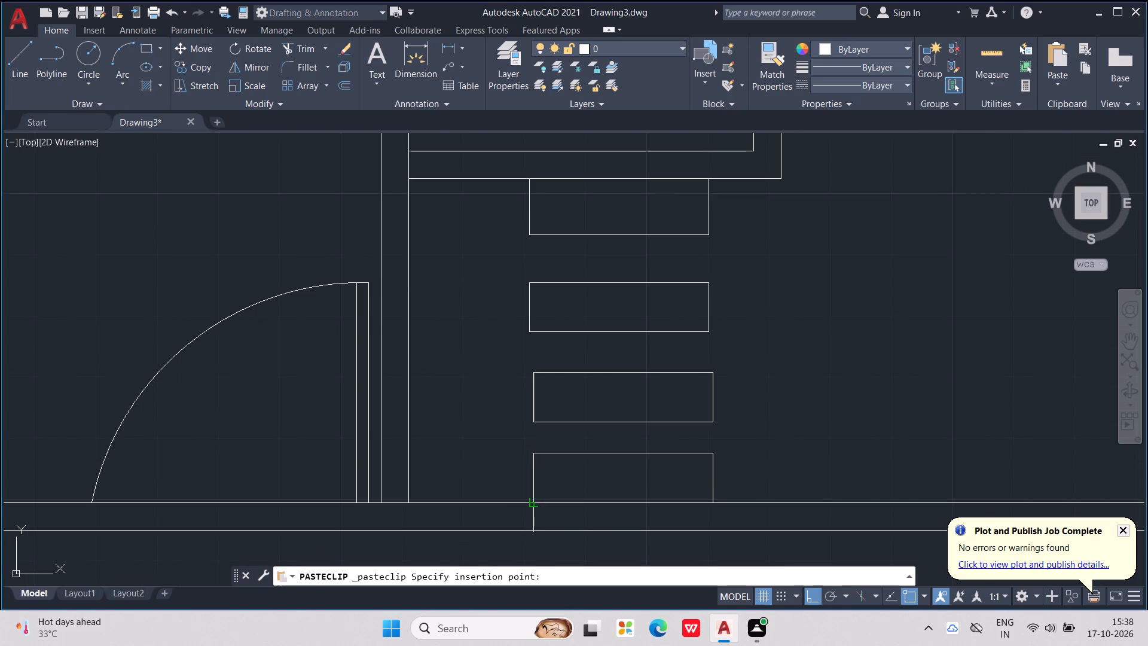
left_click(533, 500)
scroll(542, 490, "down", 2)
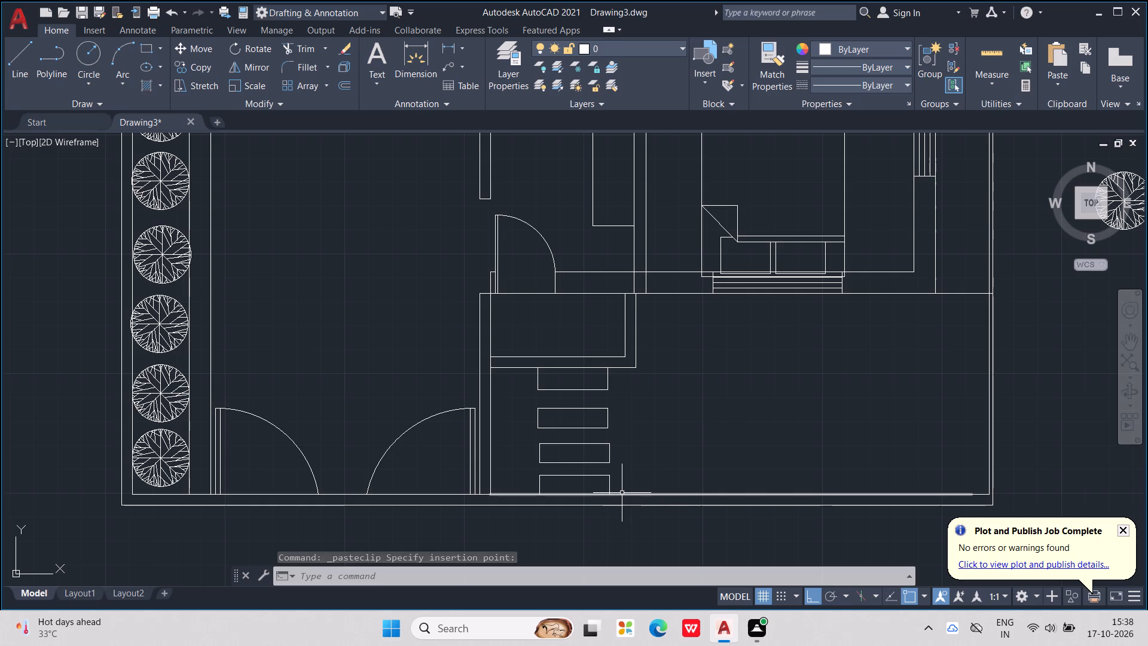
Draw a vertical guide line along the slabs' west side, from the step's northwest corner south past the yard's south wall.
key("l")
key("Return")
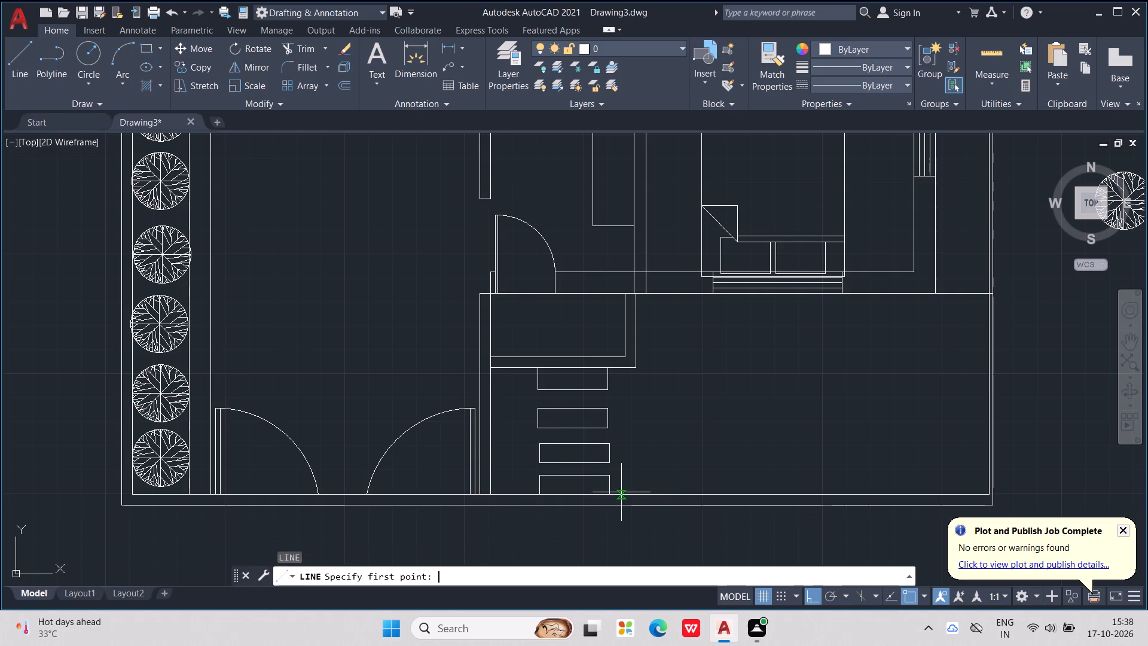
scroll(535, 434, "up", 1)
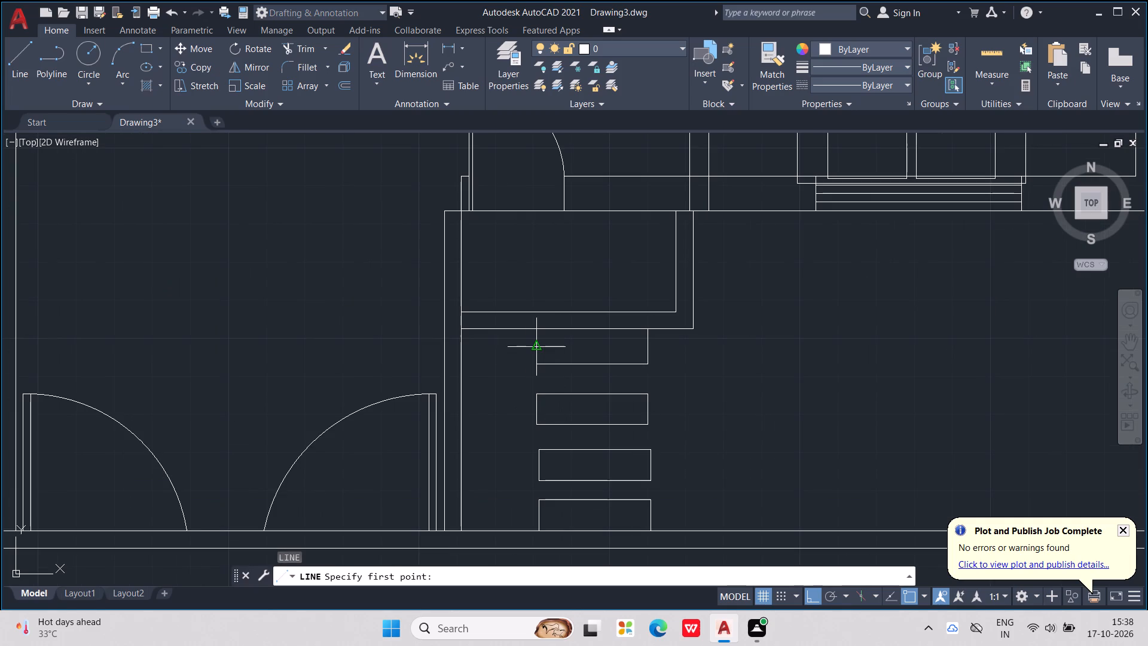
left_click(535, 330)
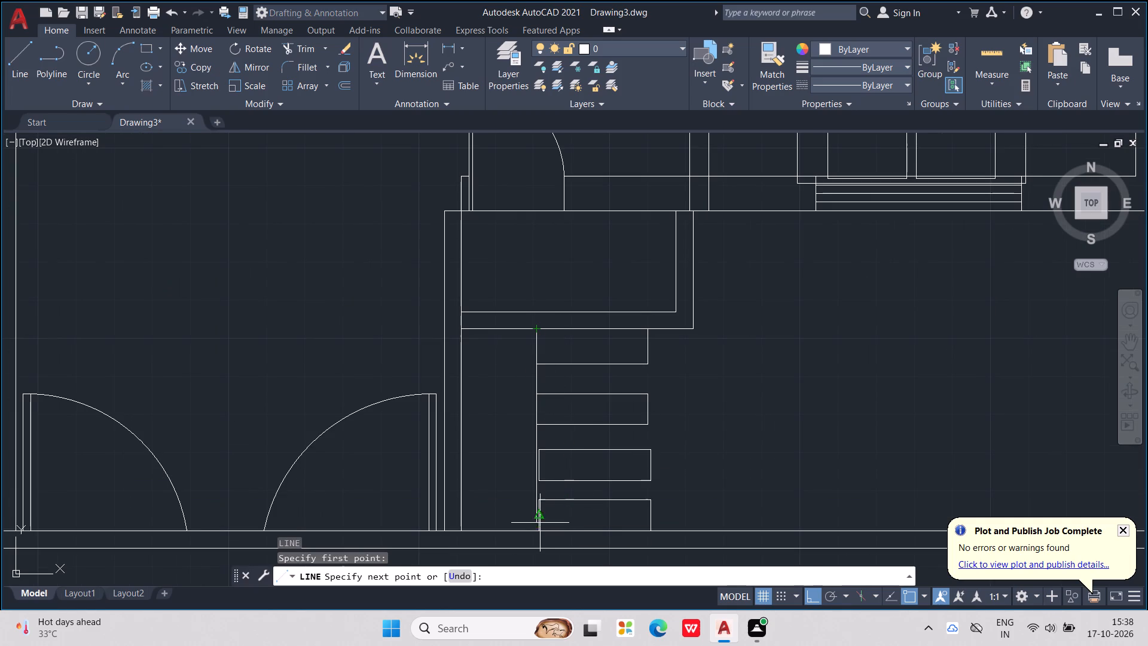
left_click(539, 530)
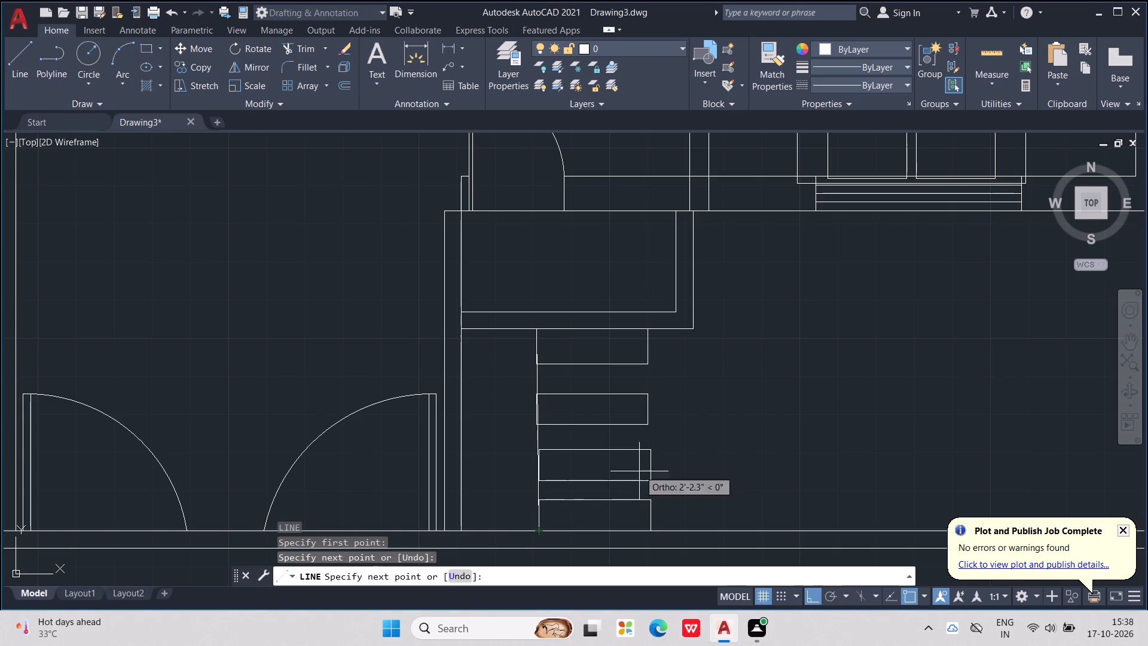
key("ctrl+z")
middle_click_drag(557, 492, 548, 467)
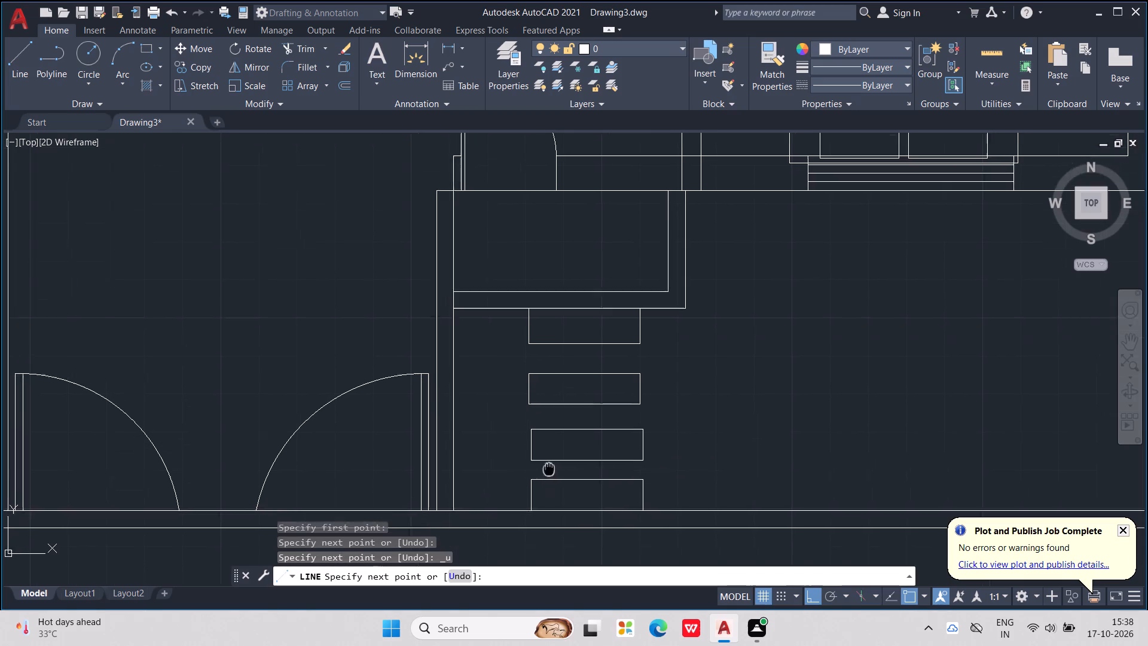
middle_click_drag(548, 467, 530, 436)
left_click(546, 541)
key("Escape")
key("Escape")
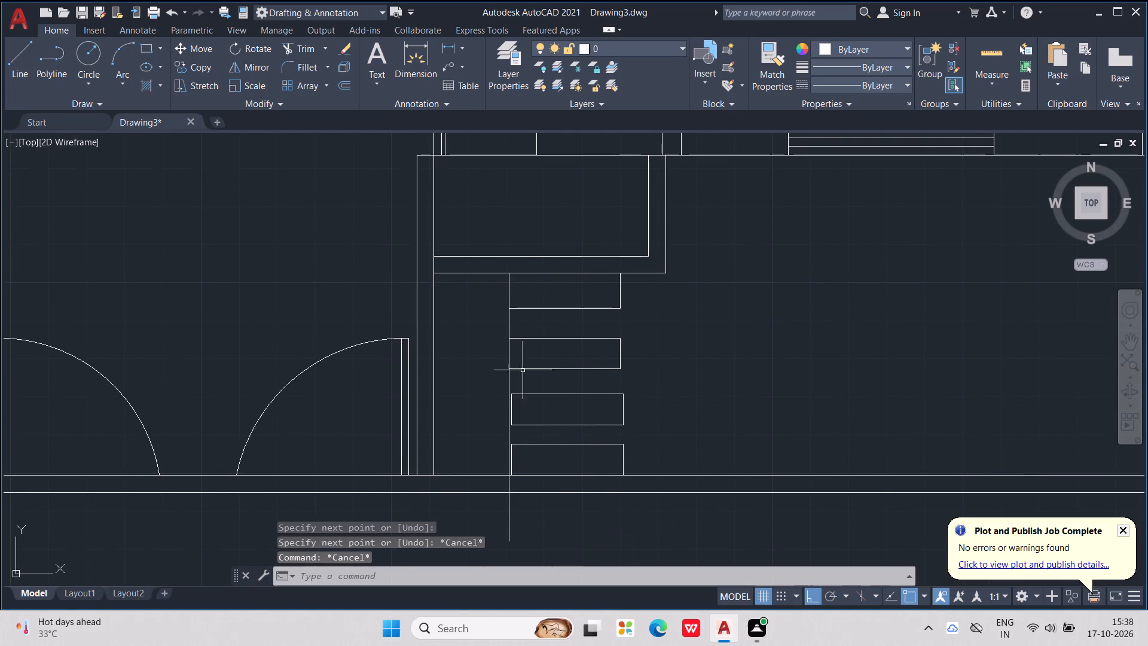
key("Escape")
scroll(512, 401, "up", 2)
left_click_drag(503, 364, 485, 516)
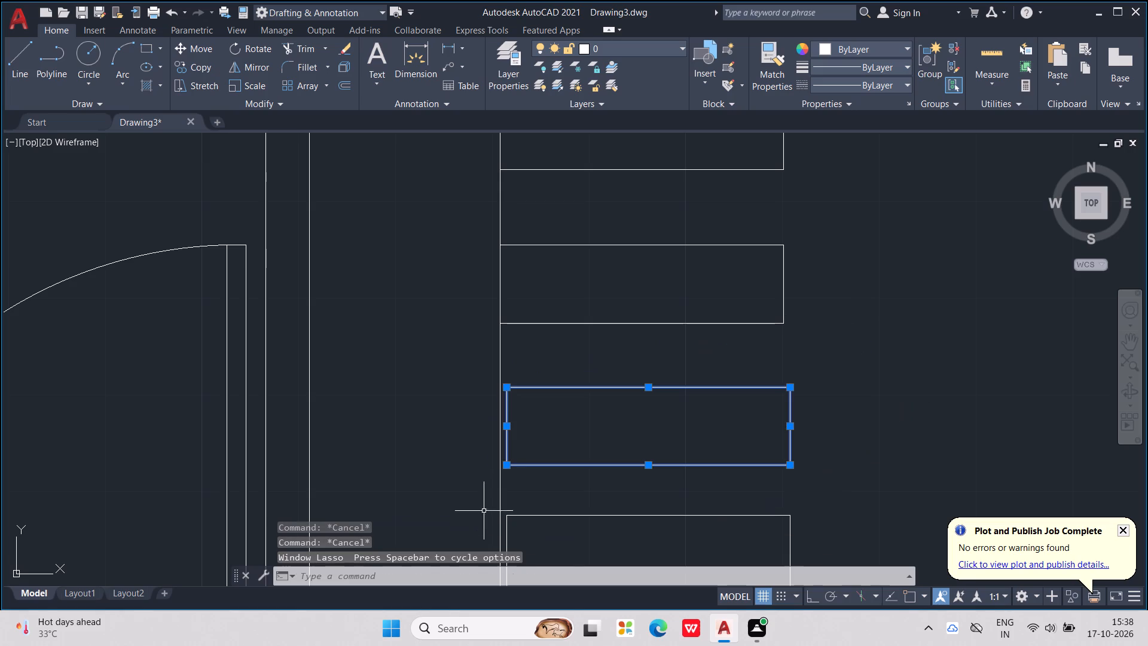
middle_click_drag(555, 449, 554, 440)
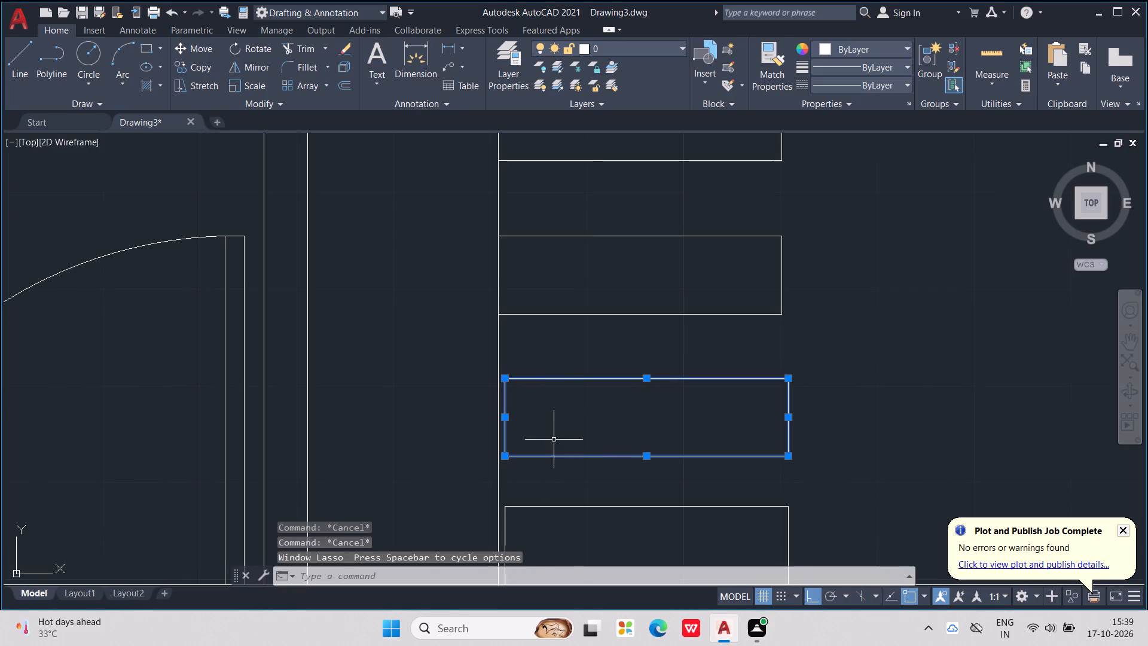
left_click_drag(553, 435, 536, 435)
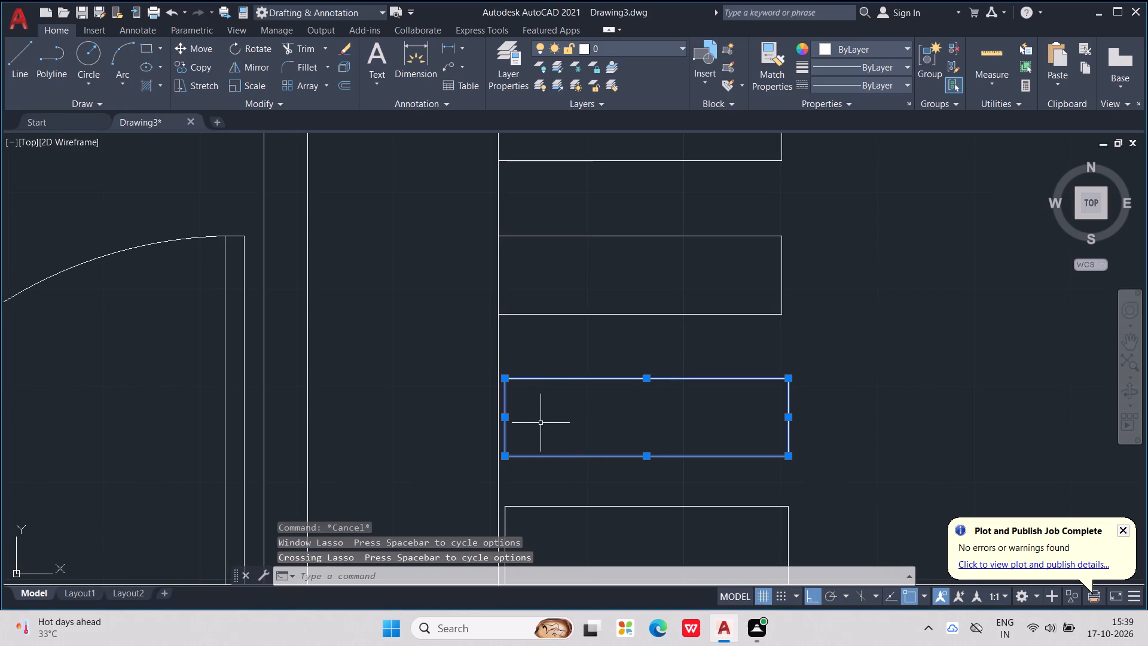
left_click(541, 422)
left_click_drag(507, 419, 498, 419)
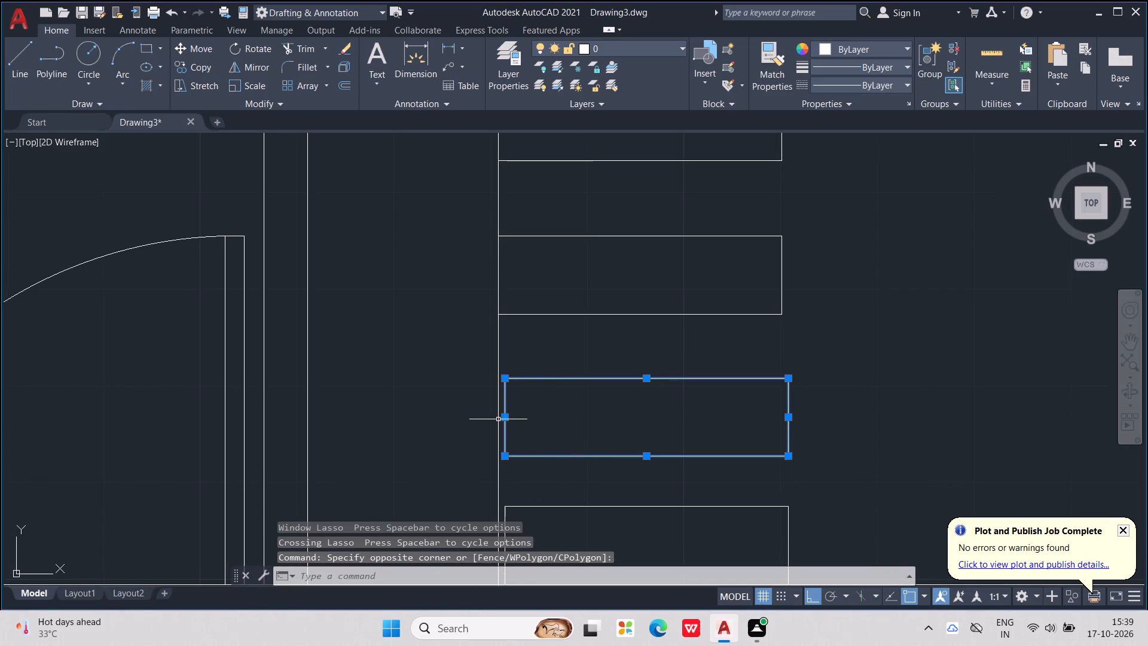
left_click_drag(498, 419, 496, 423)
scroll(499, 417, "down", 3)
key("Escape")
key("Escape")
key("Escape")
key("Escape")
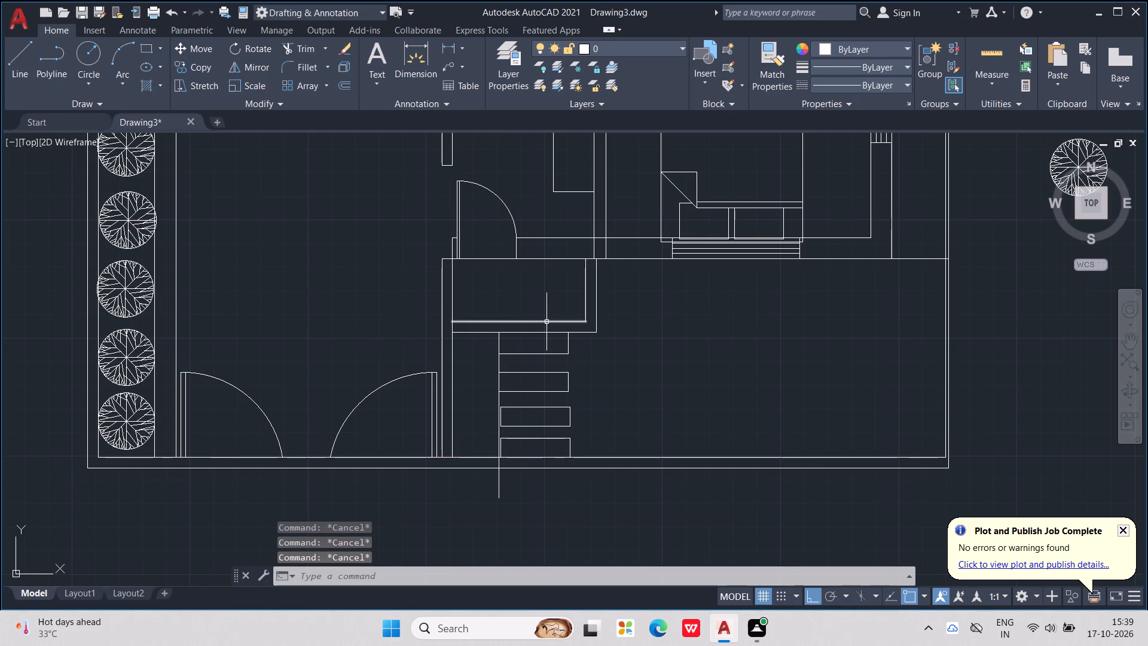
Draw a second vertical guide line along the slabs' east side, from the step's northeast corner south past the yard's south wall.
key("l")
key("Return")
scroll(574, 317, "up", 2)
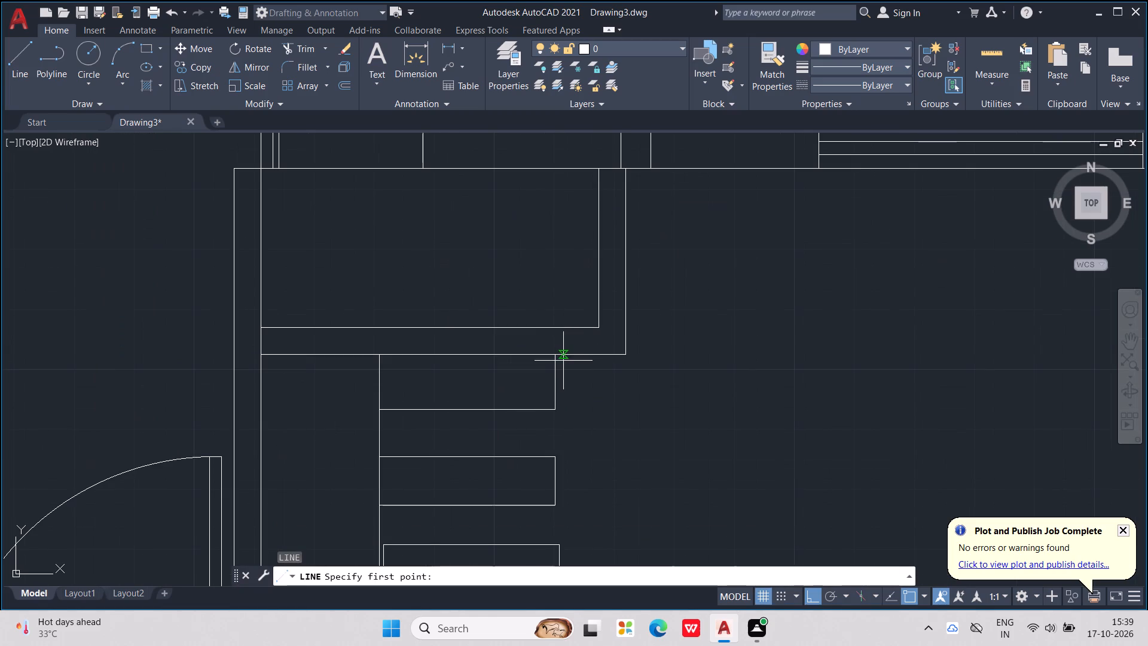
left_click(555, 357)
middle_click_drag(572, 448, 520, 249)
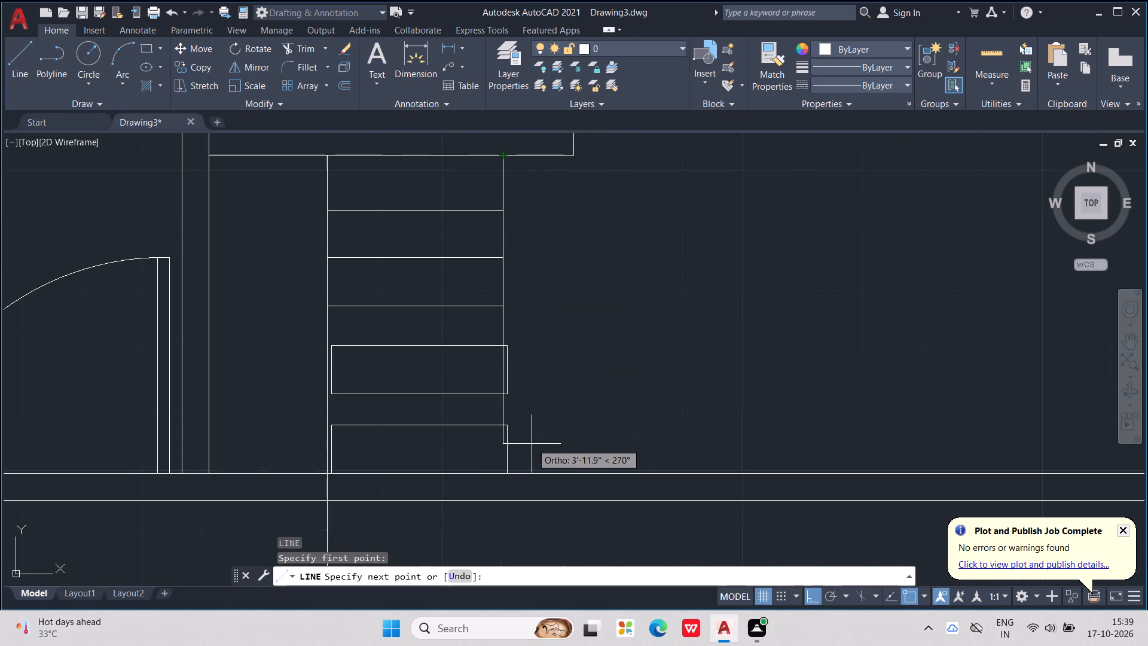
left_click(517, 532)
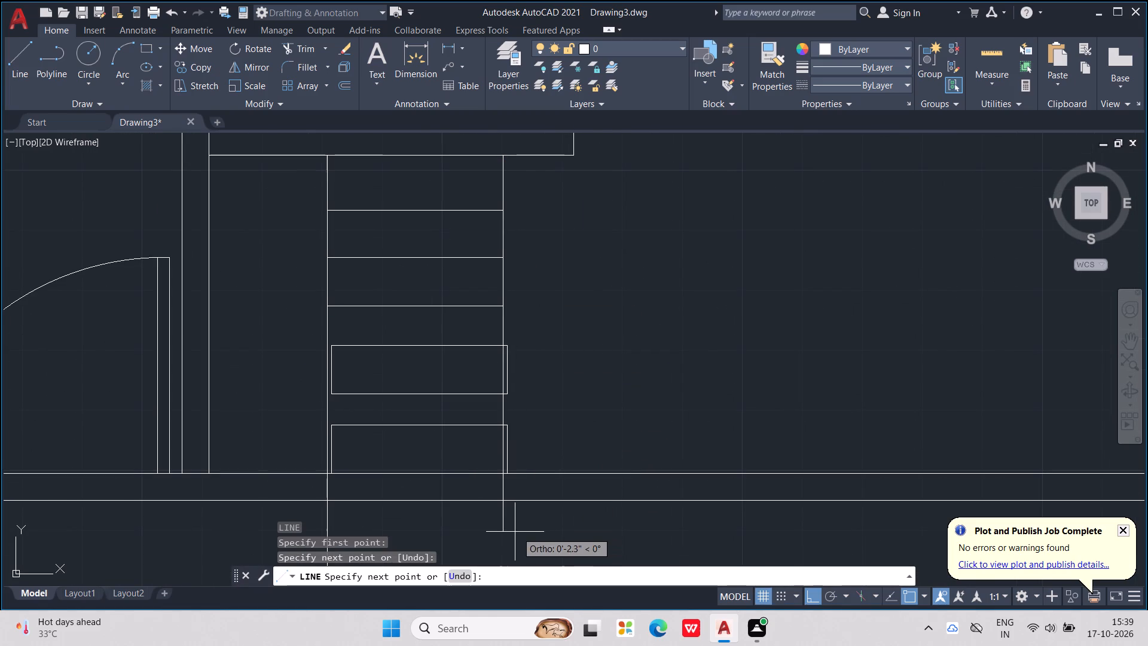
key("Escape")
key("Escape")
key("Escape")
key("Escape")
key("Escape")
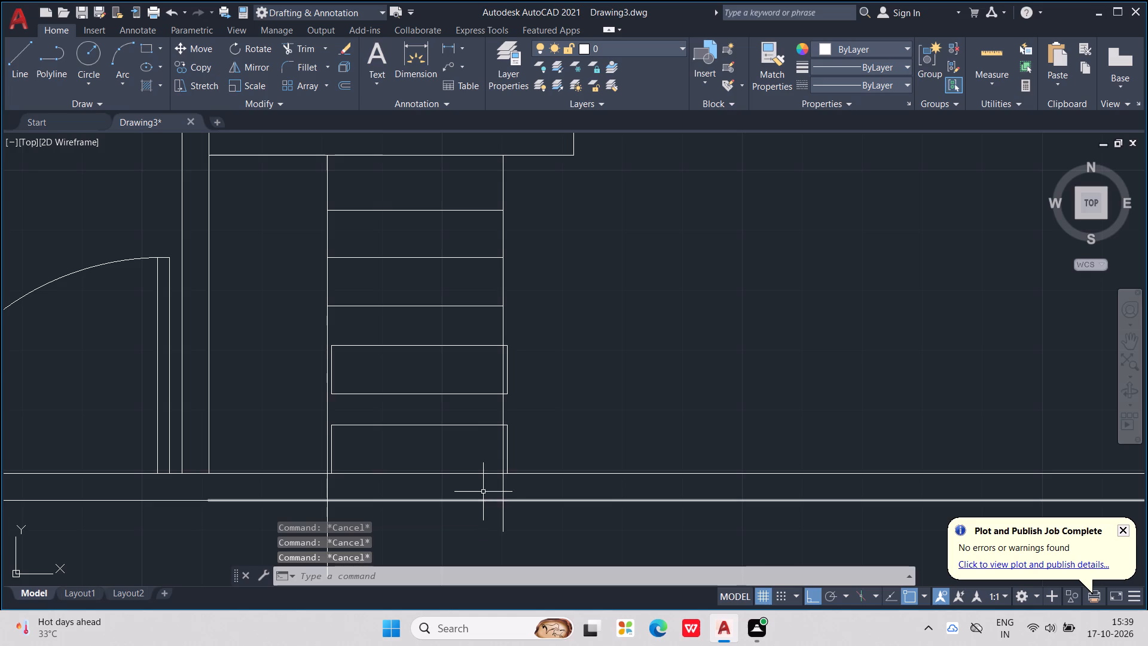
key("Escape")
key("Escape")
Extend the horizontal edges of the two southernmost slabs west to the west guide line.
key("e")
key("x")
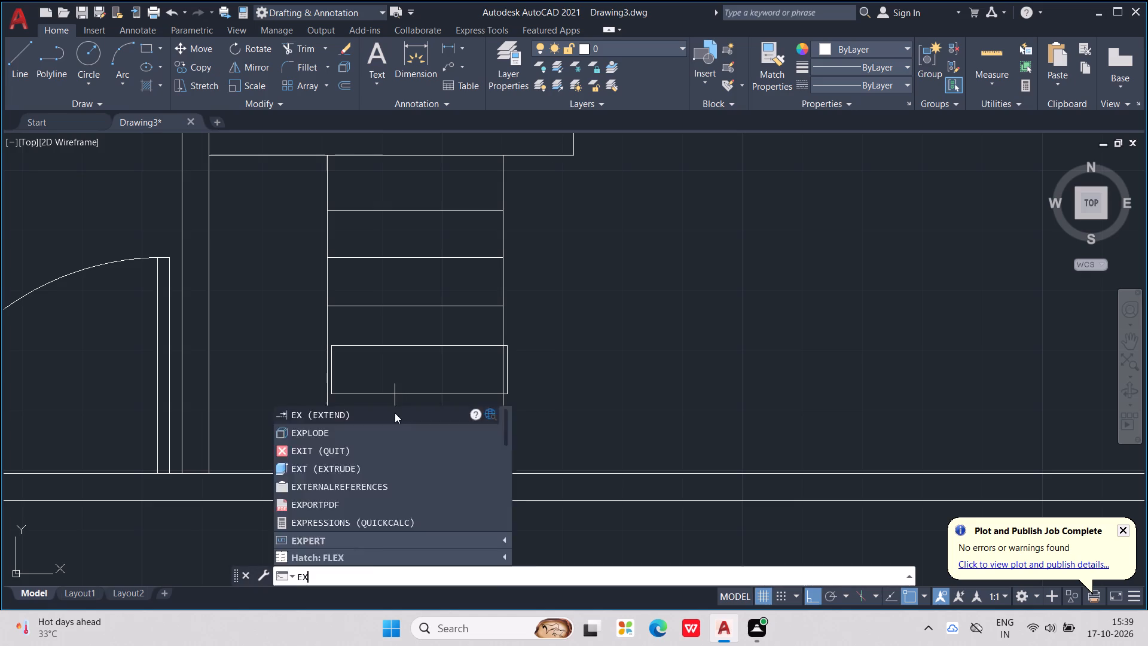
key("Return")
left_click_drag(367, 334, 387, 396)
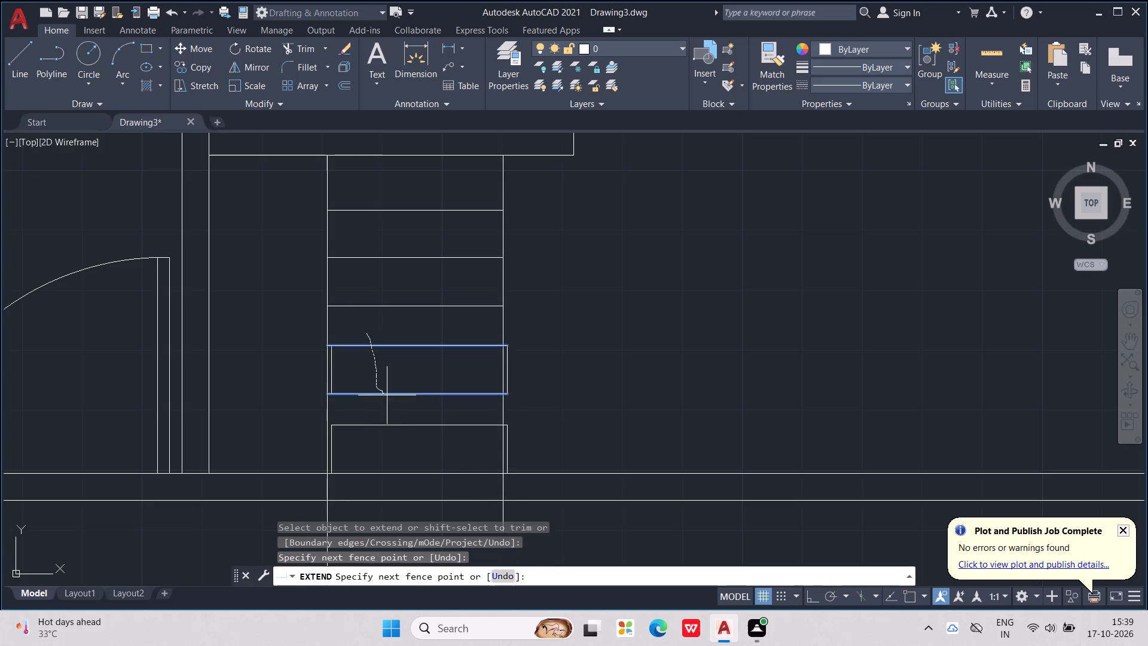
left_click_drag(387, 396, 387, 398)
left_click_drag(407, 430, 398, 418)
key("Escape")
key("Escape")
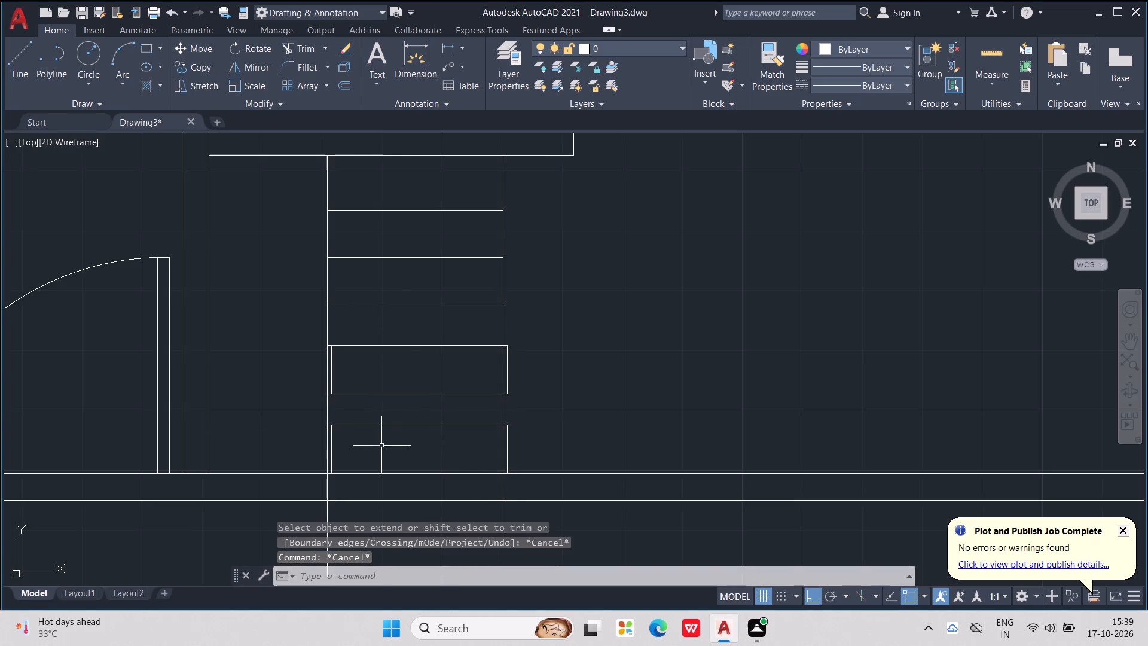
key("Escape")
key("Escape")
Delete the four original short end edges of the two southernmost slabs.
scroll(316, 359, "up", 1)
left_click(340, 373)
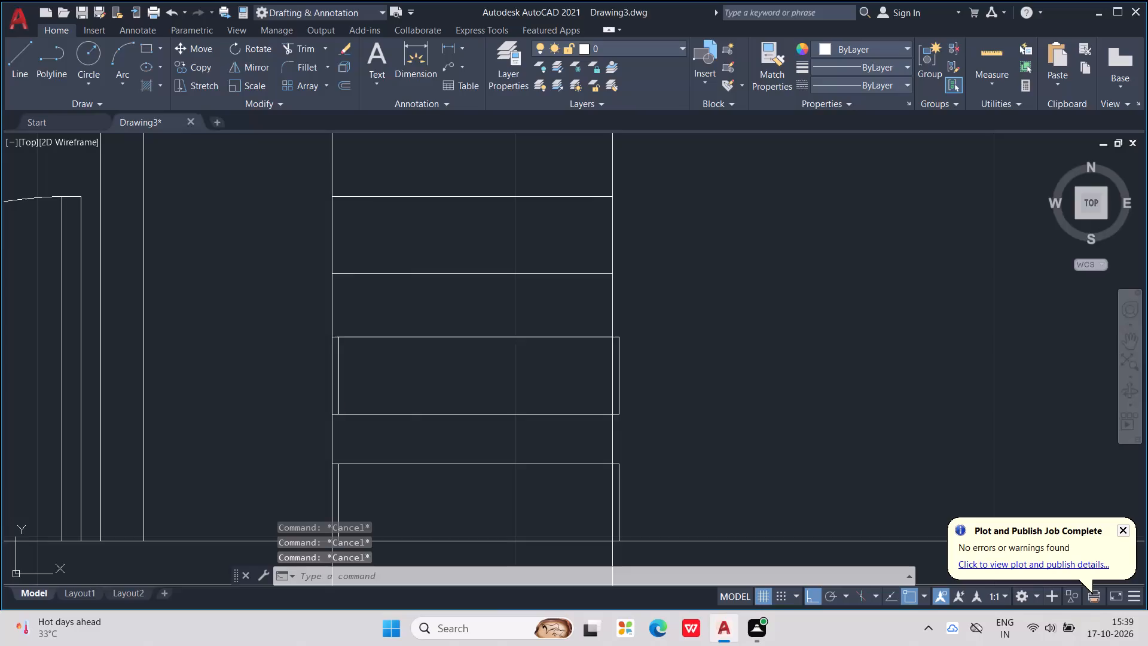
left_click(618, 351)
middle_click_drag(662, 412, 637, 304)
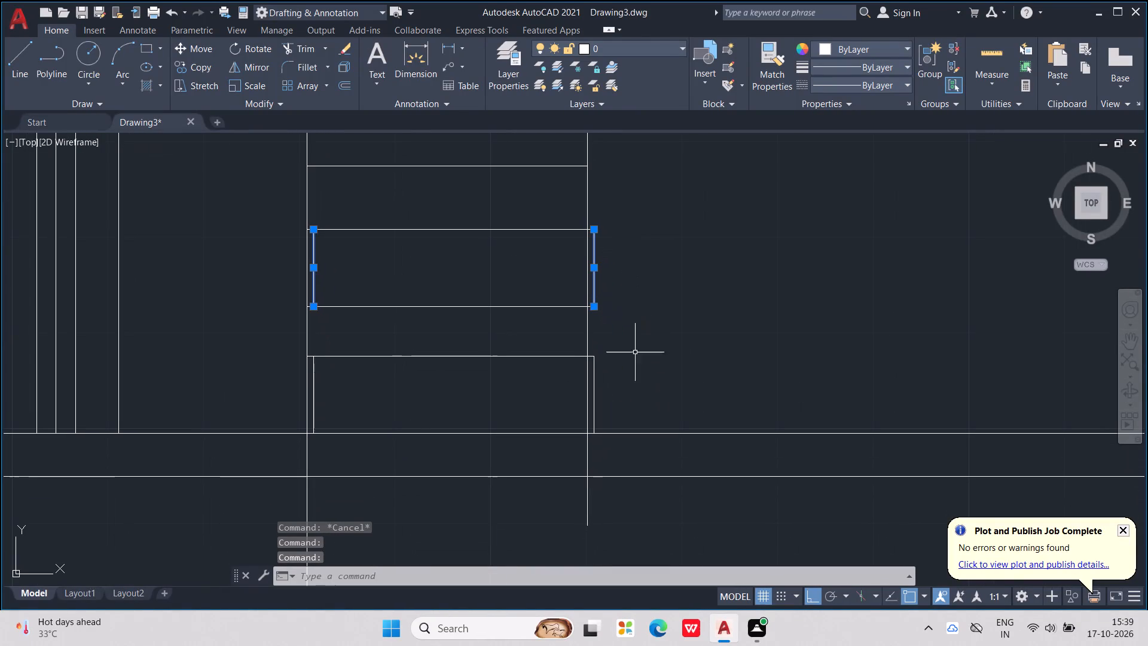
left_click(594, 398)
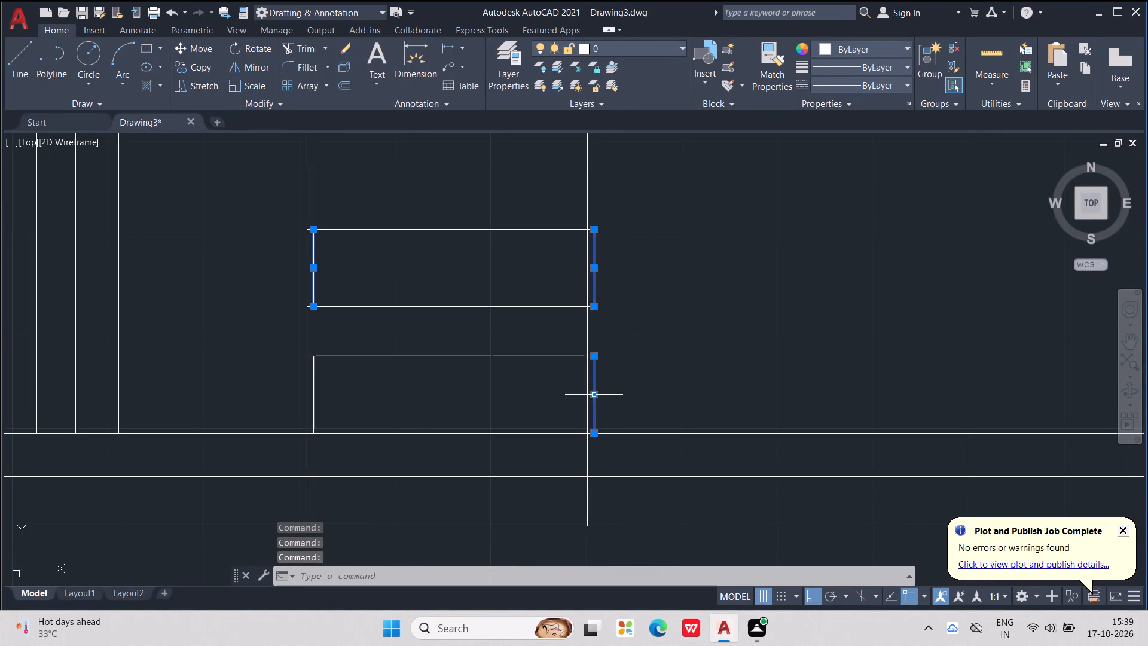
left_click(312, 386)
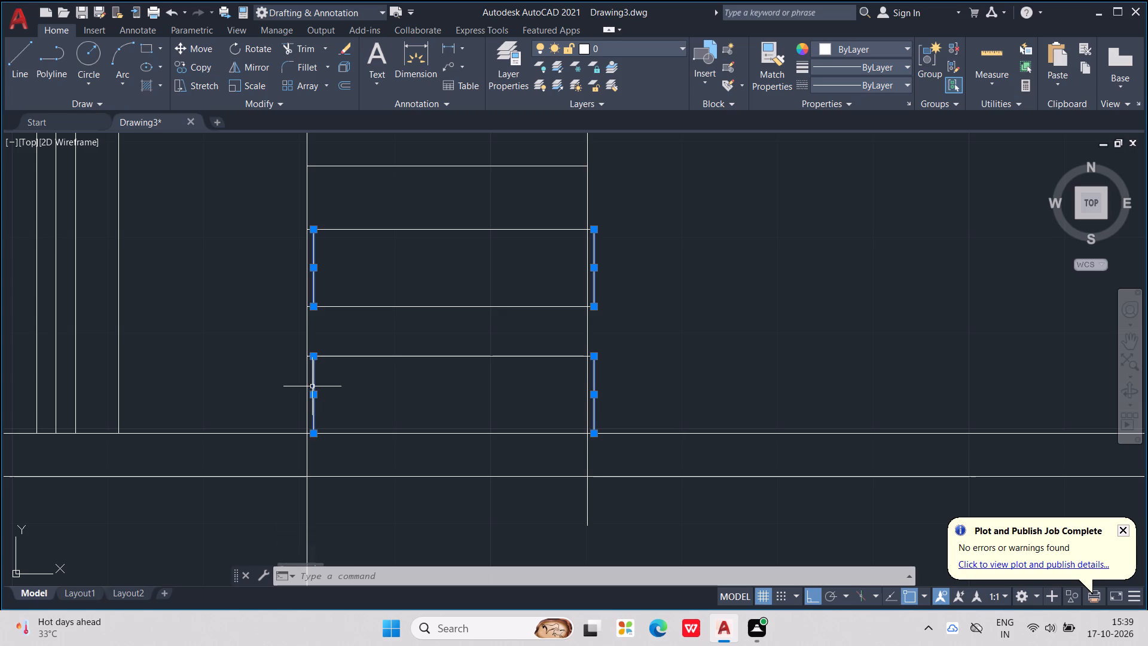
key("Delete")
Trim both guide lines out of the gap between the two southernmost slabs.
scroll(411, 376, "down", 1)
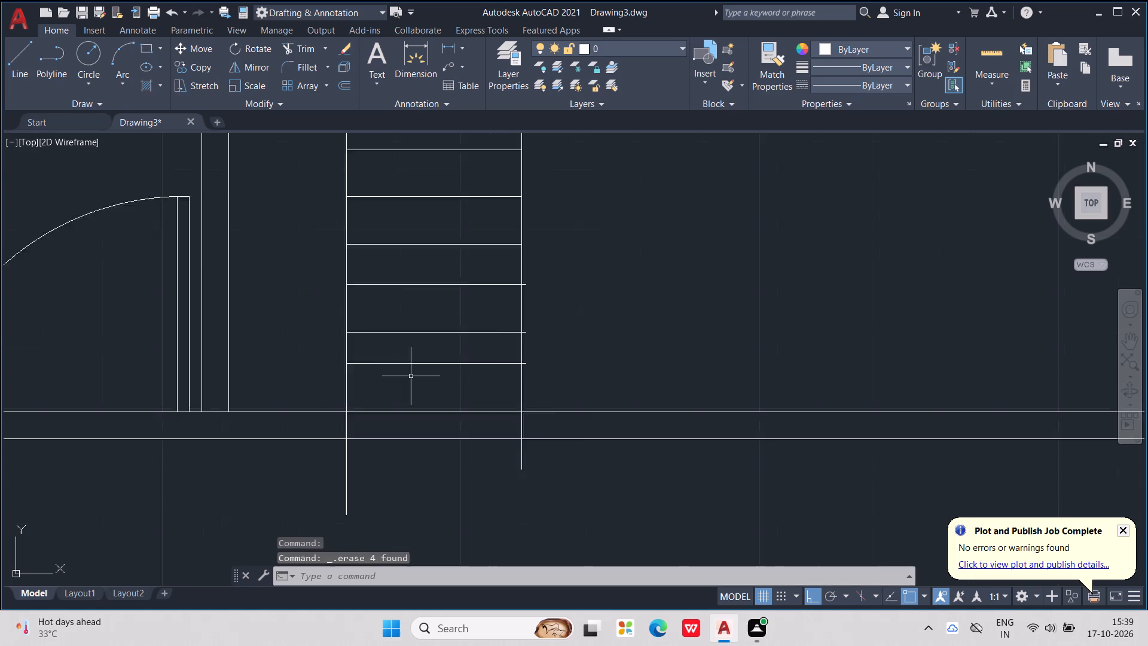
scroll(411, 376, "down", 1)
scroll(458, 364, "up", 1)
middle_click_drag(458, 362, 658, 463)
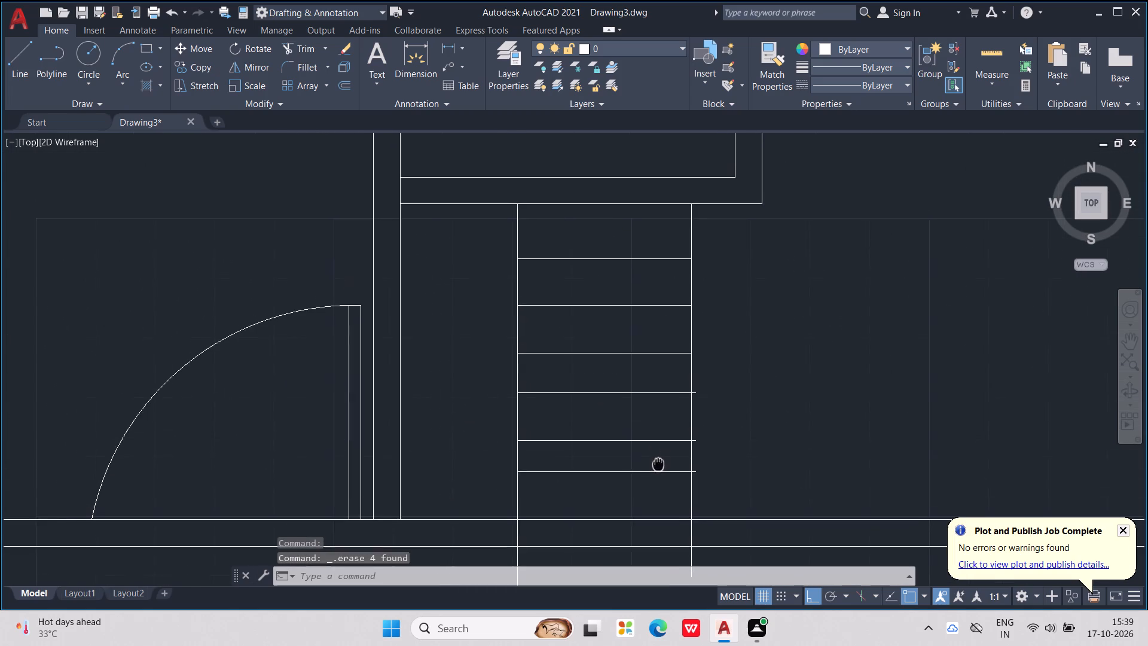
middle_click_drag(658, 463, 645, 473)
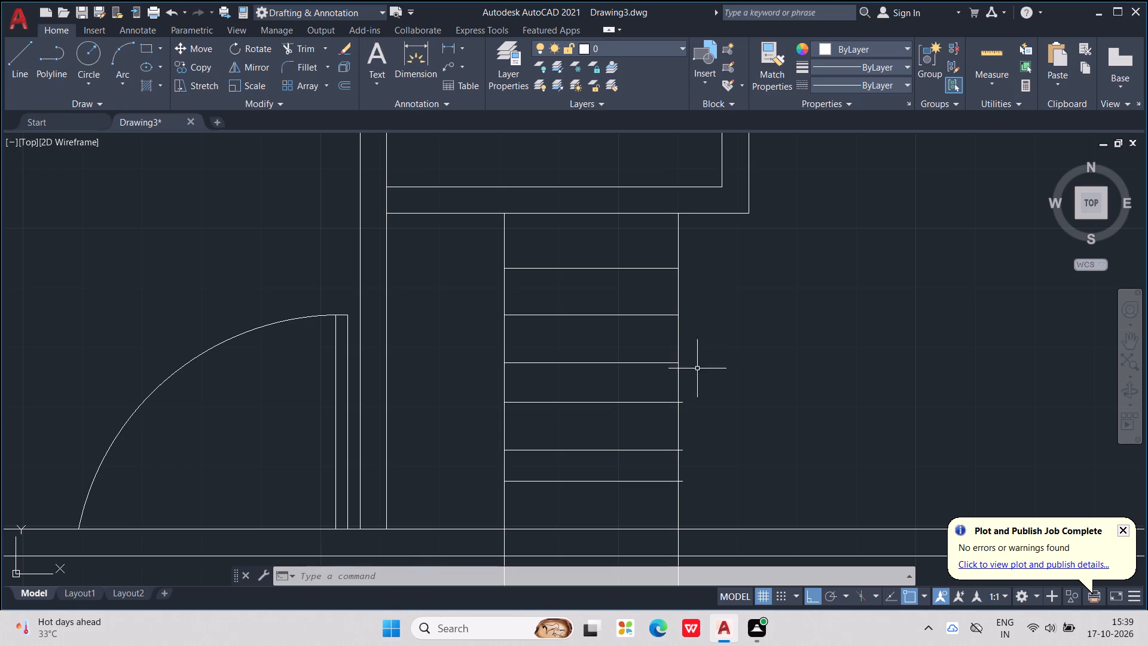
key("t")
key("r")
key("Return")
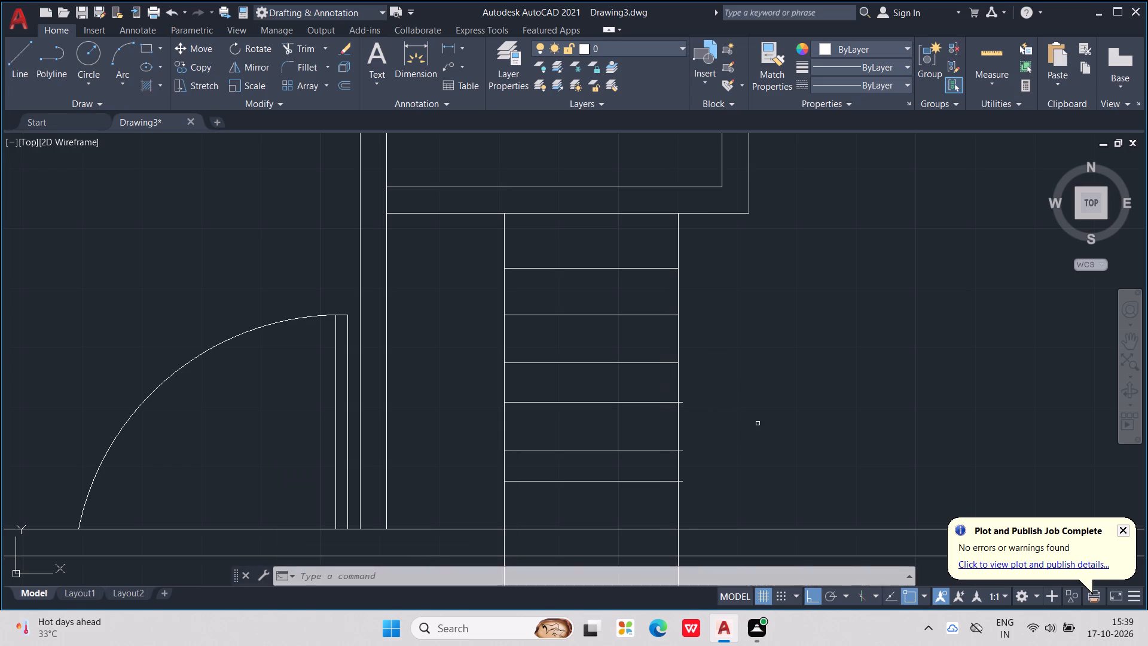
scroll(732, 435, "up", 1)
middle_click_drag(723, 426, 699, 377)
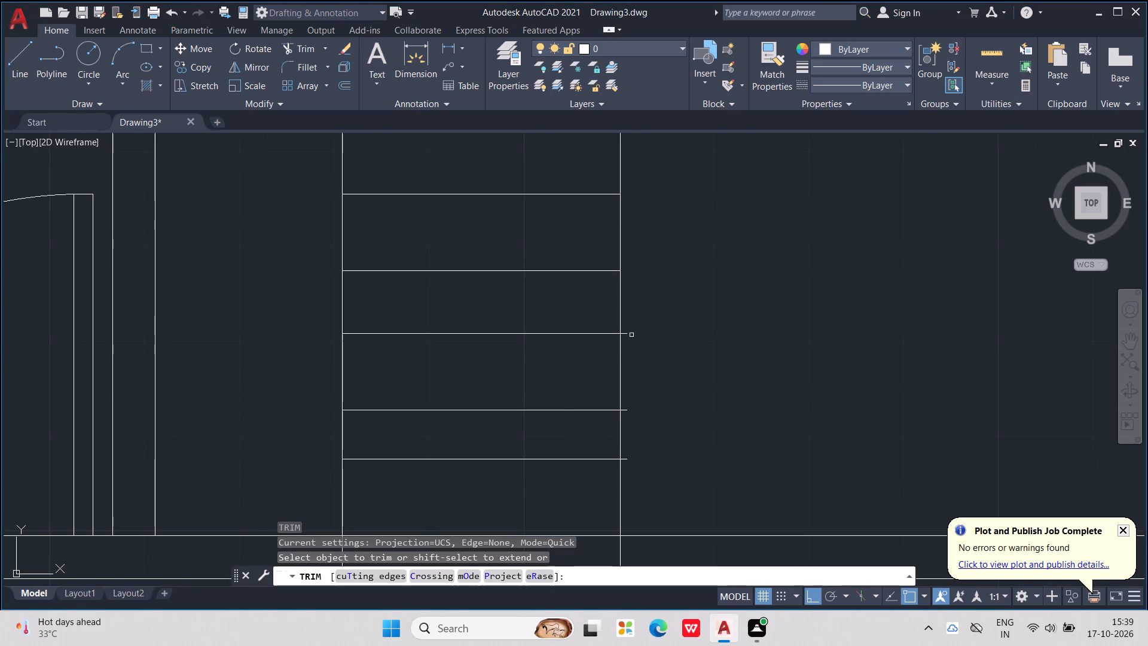
middle_click_drag(671, 391, 672, 357)
scroll(673, 391, "down", 1)
left_click_drag(649, 383, 441, 383)
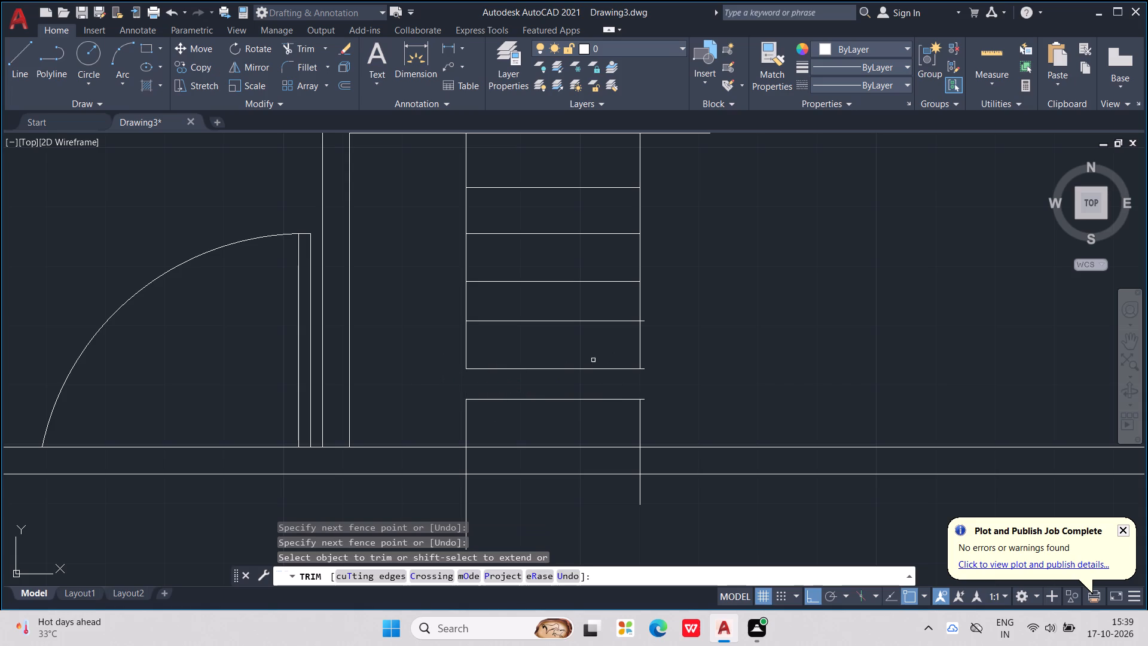
Trim the overhanging east ends of the two southernmost slabs' horizontal edges back to the east guide line.
scroll(653, 329, "up", 1)
left_click(638, 315)
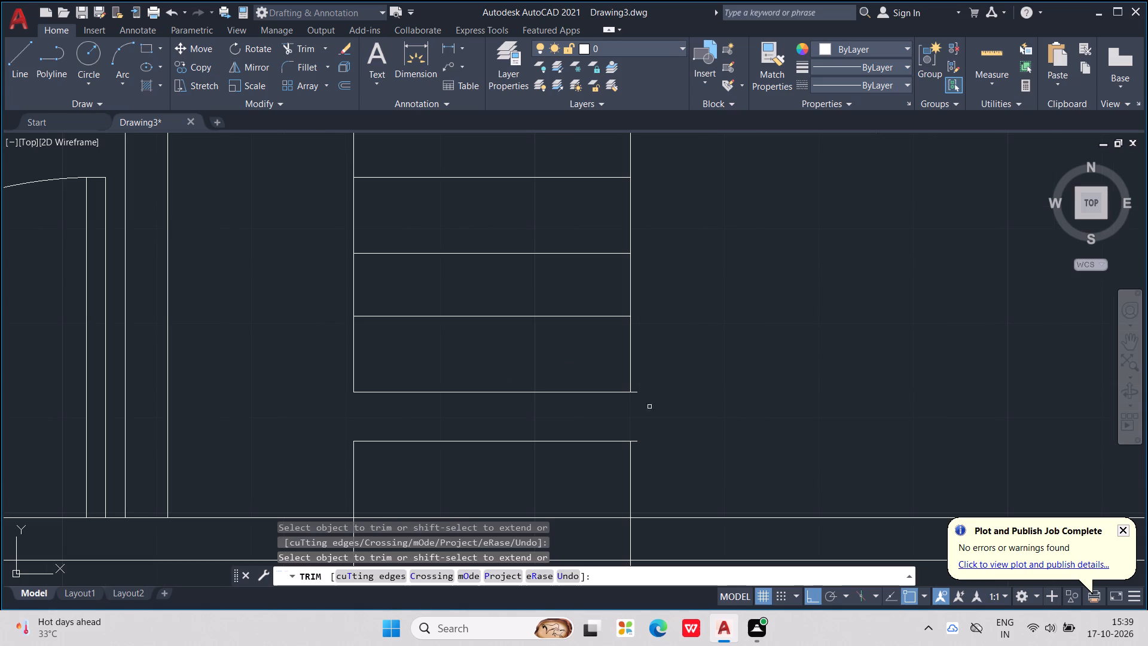
left_click(637, 389)
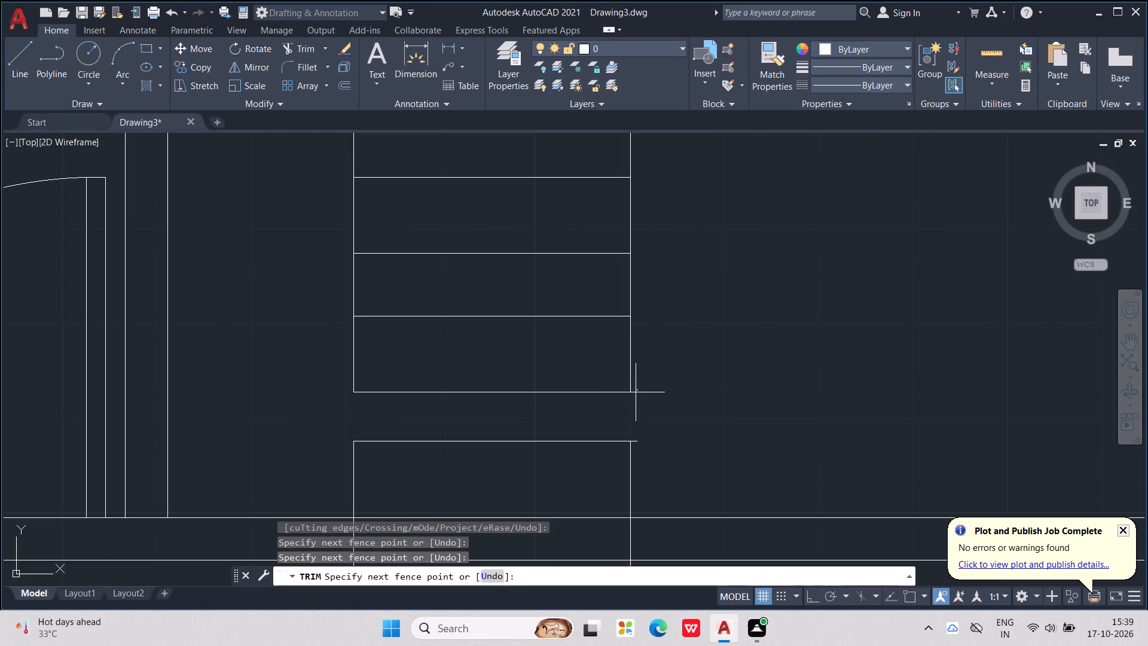
left_click(637, 452)
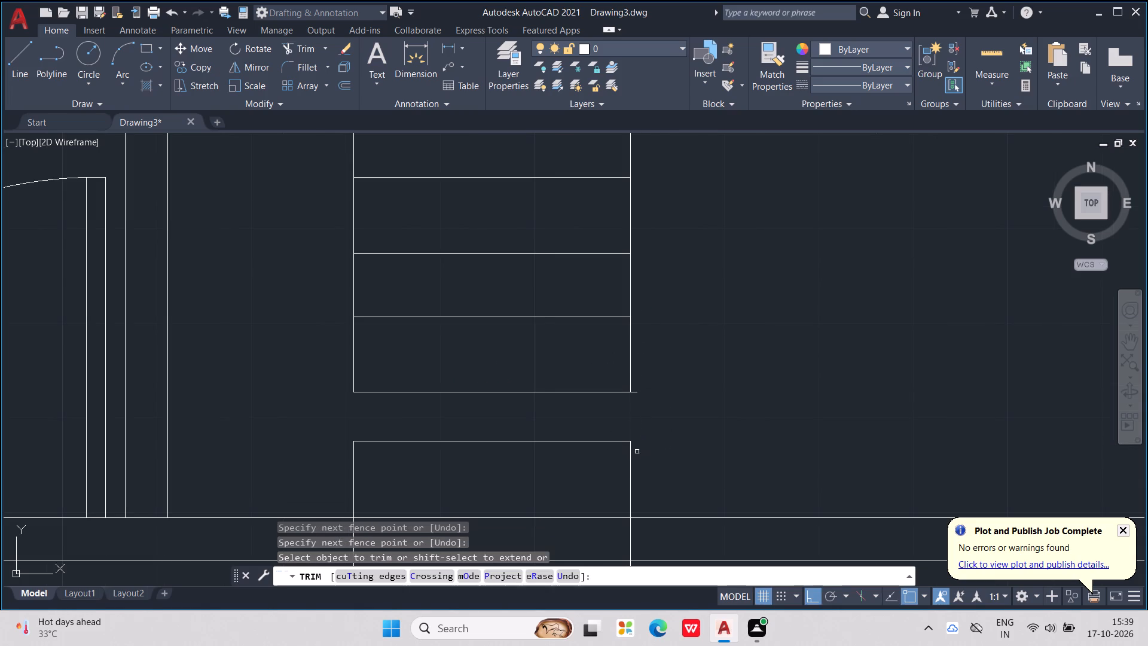
left_click(635, 392)
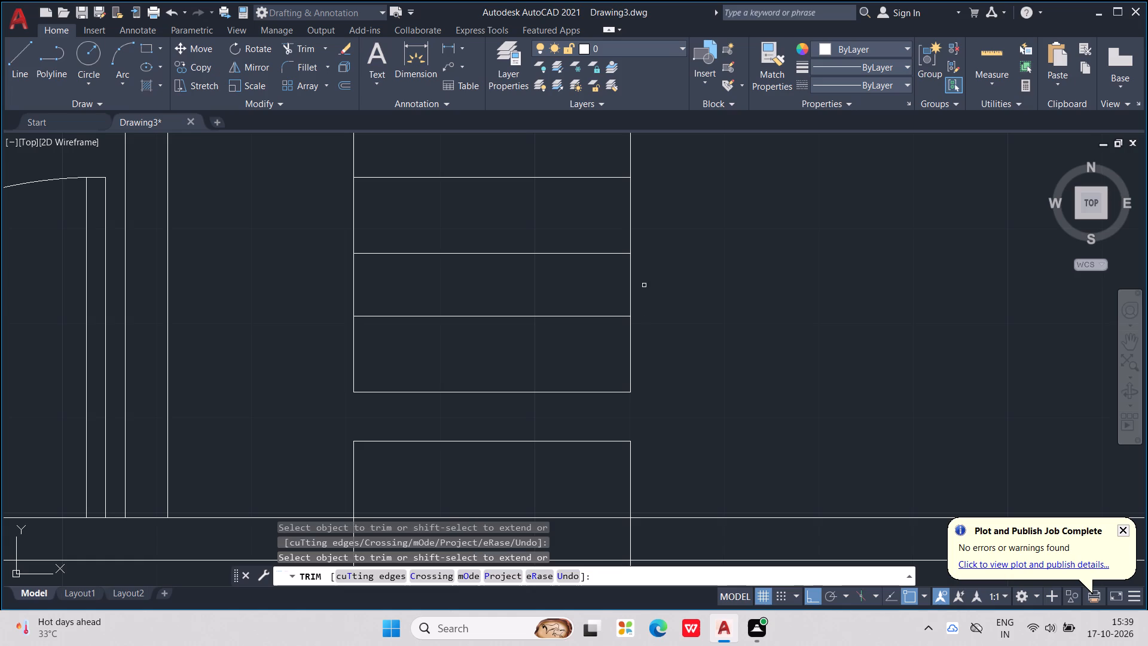
Trim both guide lines out of the two remaining gaps, between the step and the third slab.
left_click_drag(643, 278, 326, 305)
middle_click_drag(343, 301, 319, 580)
left_click_drag(322, 403, 725, 381)
scroll(725, 371, "down", 3)
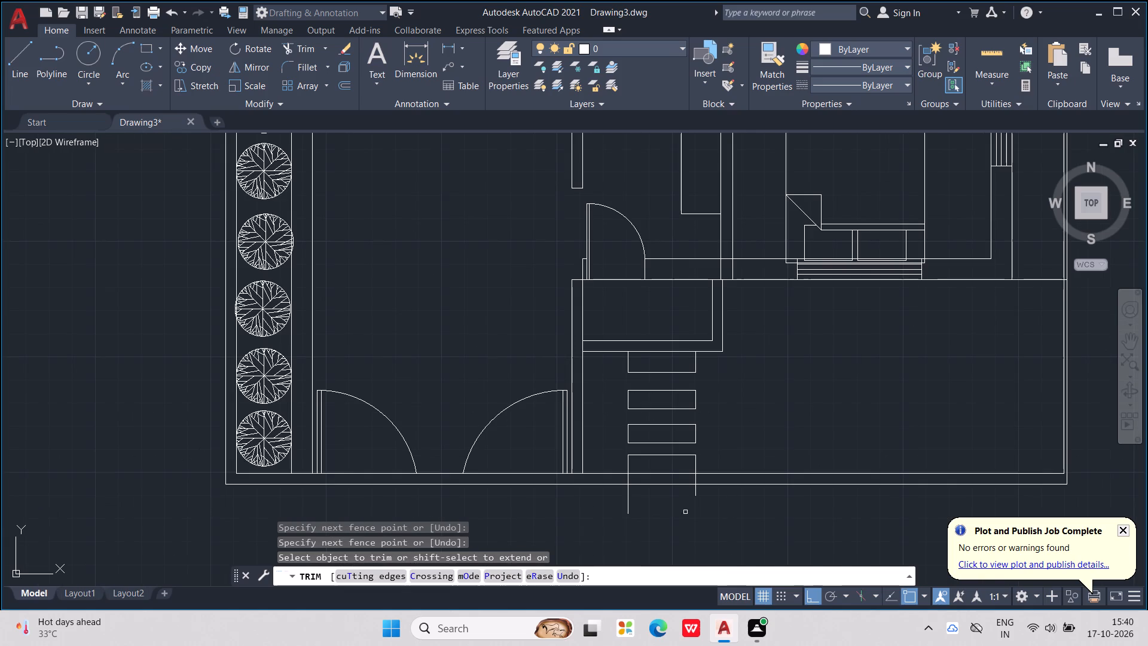
Trim both guide lines' overhang below the southernmost slab back to the inner line of the south boundary wall.
scroll(627, 526, "up", 2)
left_click_drag(603, 476, 806, 431)
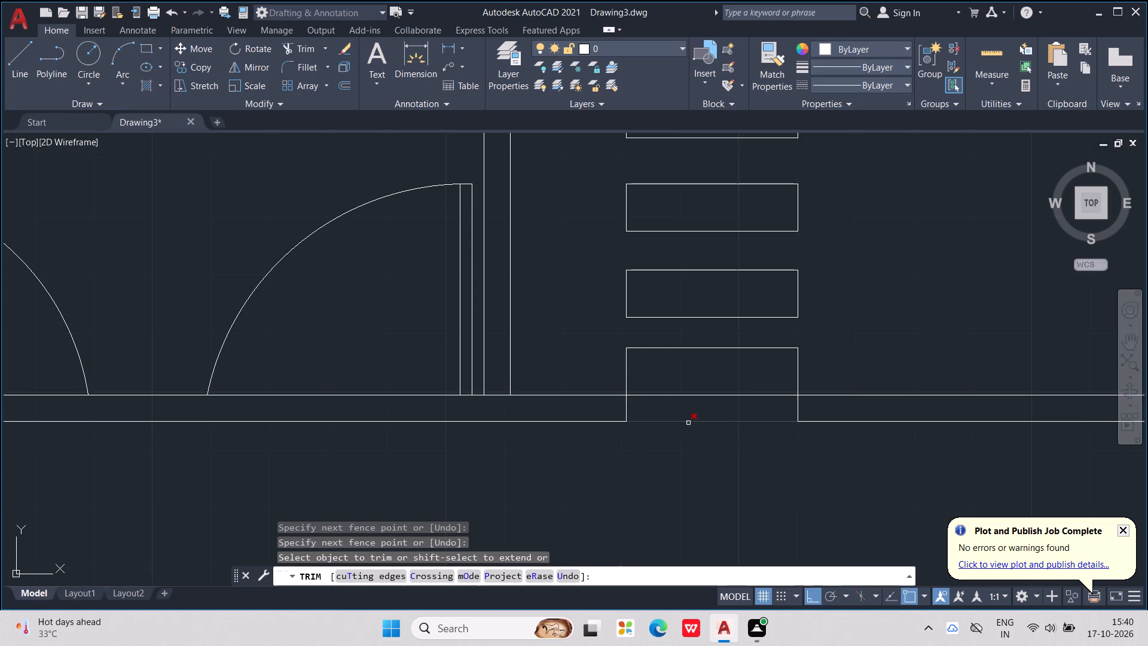
scroll(607, 414, "up", 1)
left_click_drag(606, 414, 655, 403)
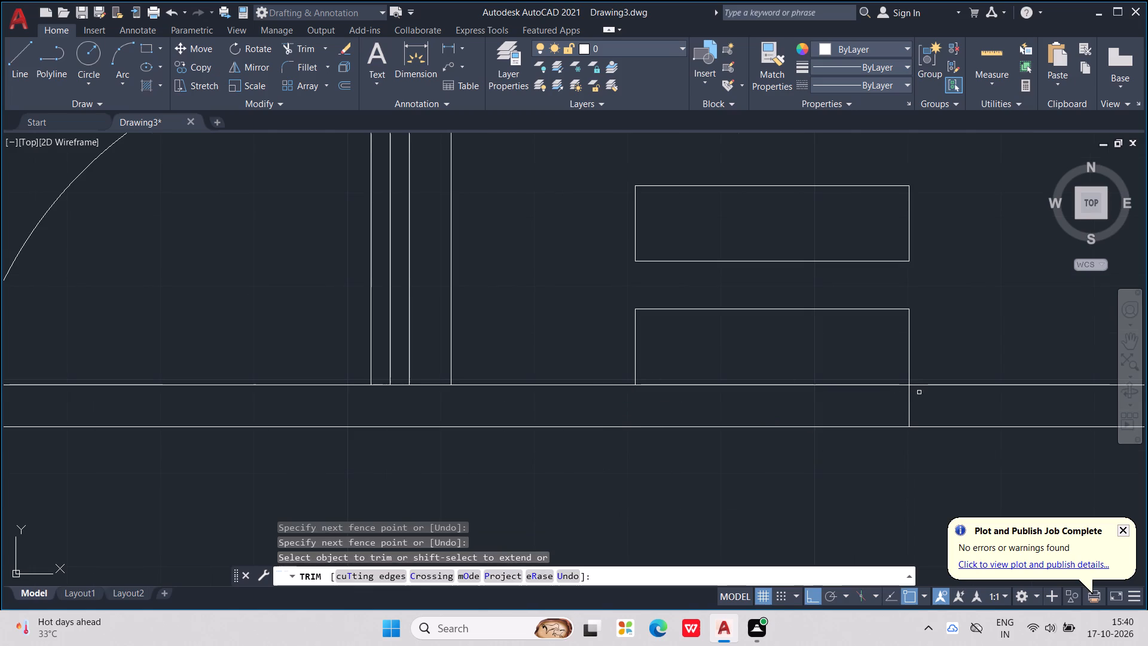
left_click_drag(933, 397, 887, 412)
scroll(887, 412, "down", 1)
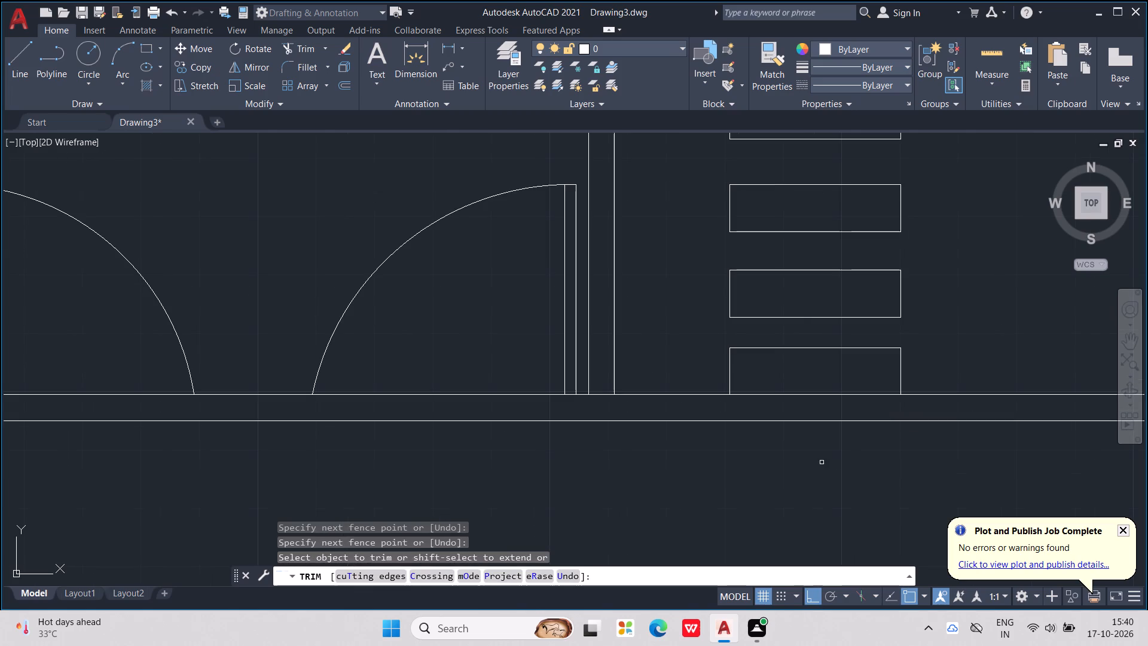
key("Escape")
key("Escape")
key("Escape")
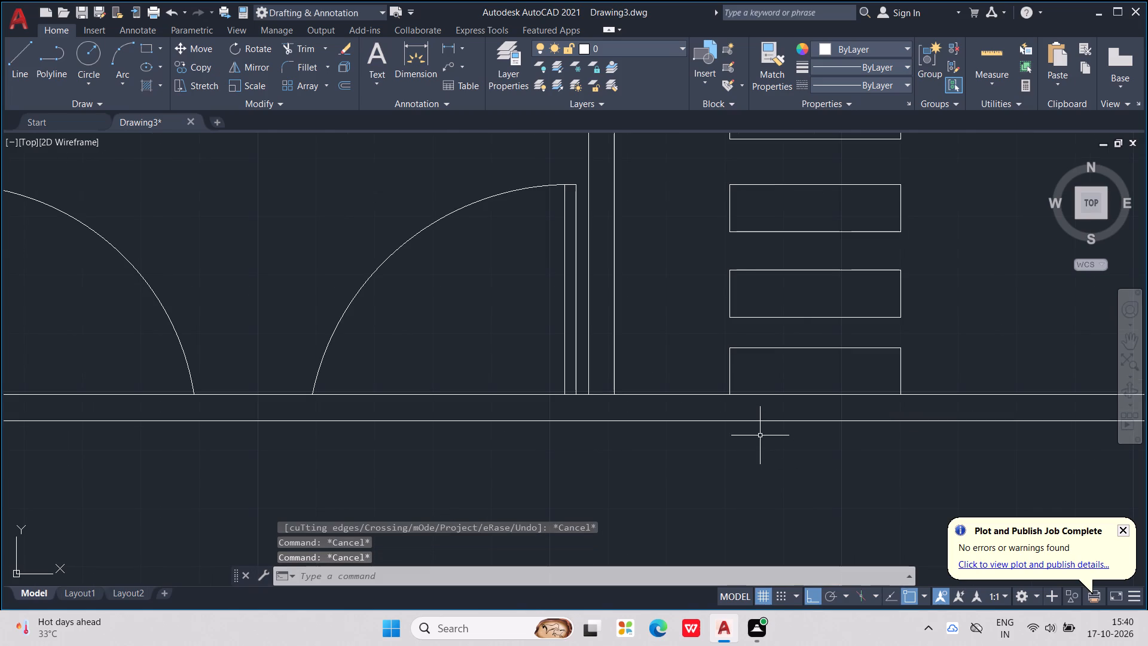
Draw an L-shaped line from the wall just below the porch, east toward the slabs, and straight south to the boundary wall's inner line.
key("l")
key("Return")
middle_click_drag(751, 426, 777, 551)
scroll(758, 452, "down", 1)
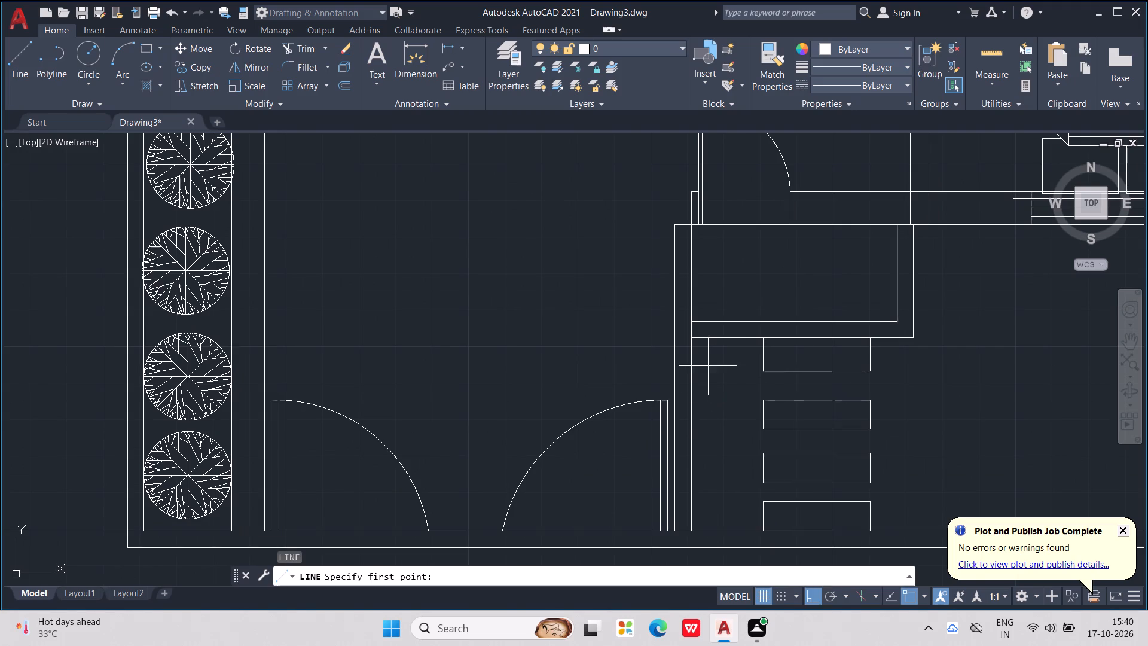
scroll(704, 344, "up", 1)
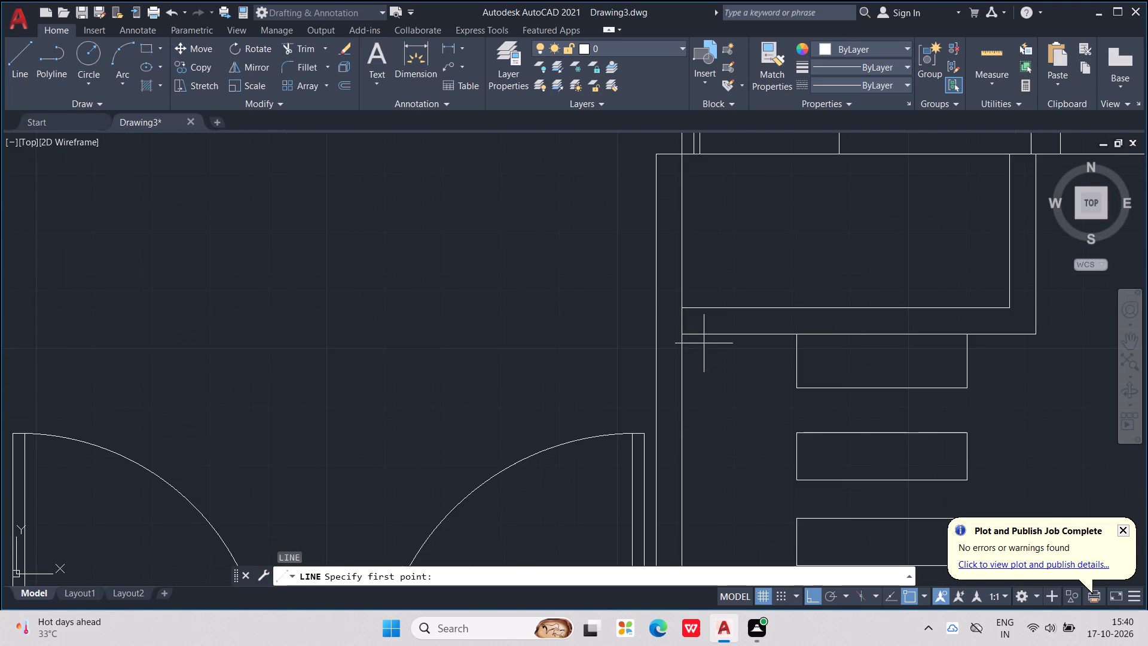
scroll(704, 343, "up", 2)
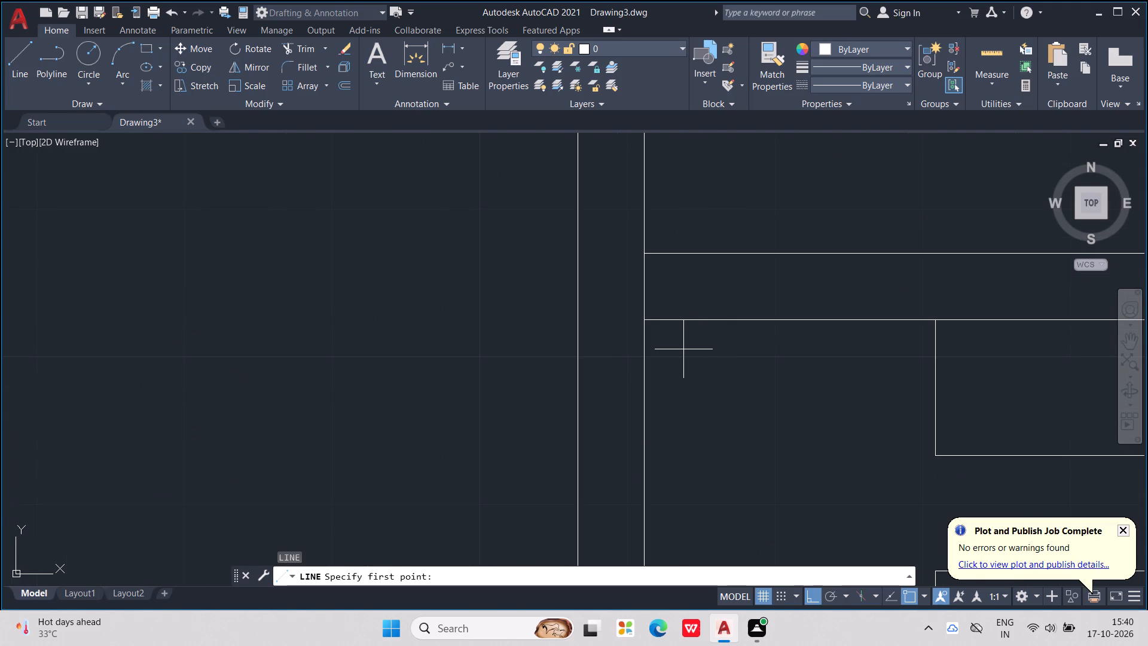
left_click(644, 329)
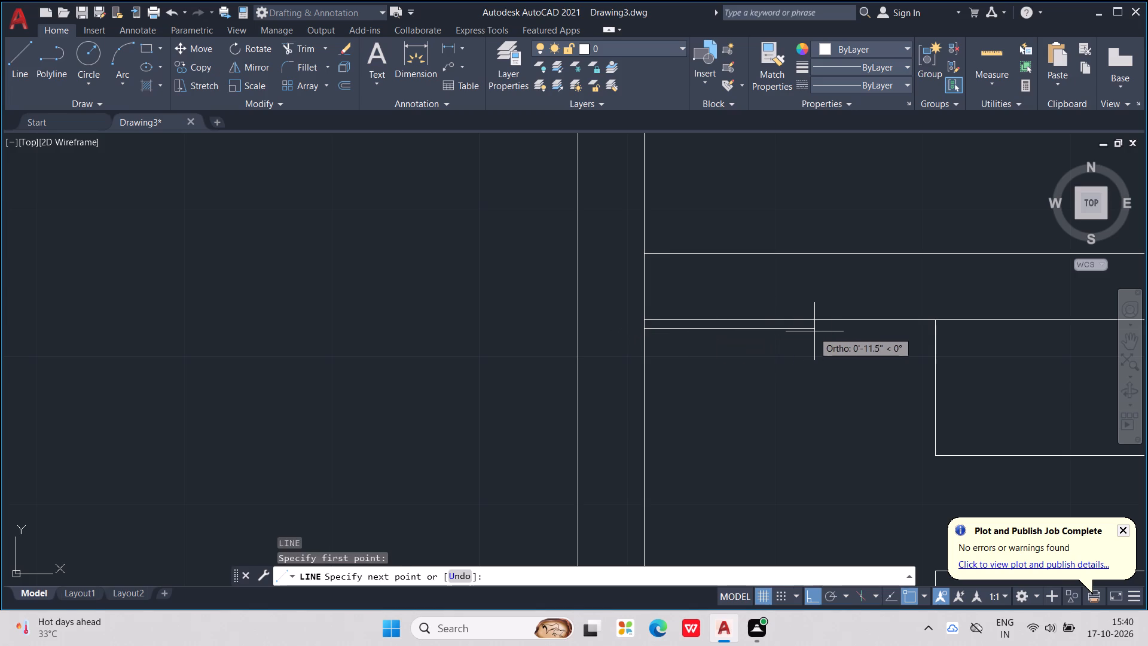
middle_click_drag(861, 331, 797, 283)
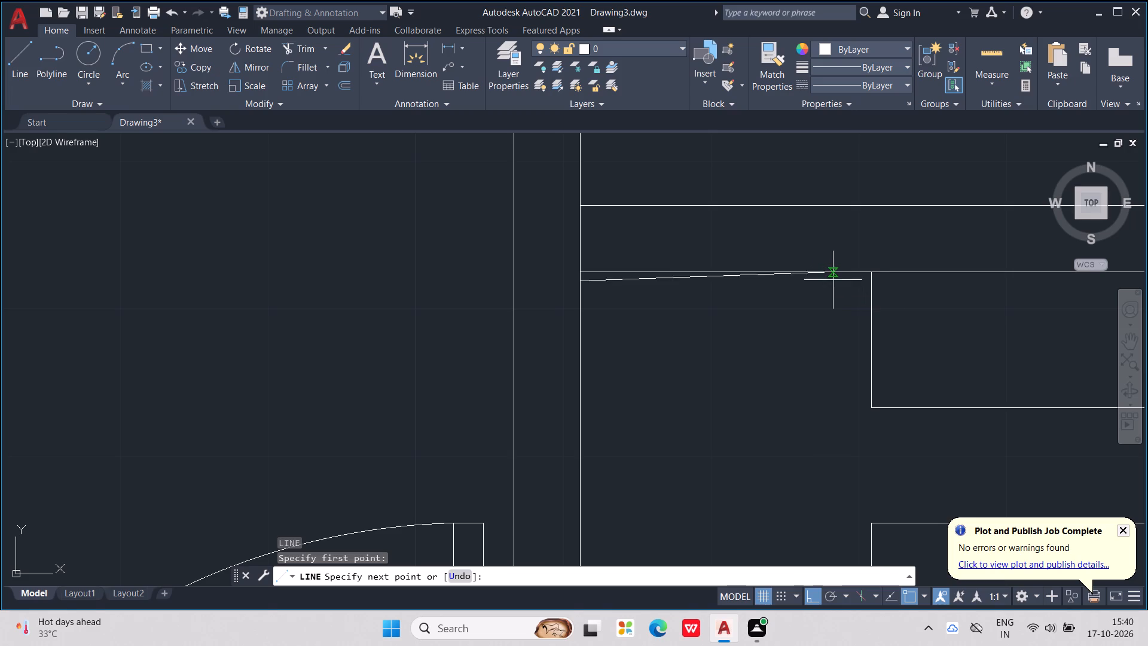
left_click(828, 290)
middle_click_drag(842, 357, 822, 246)
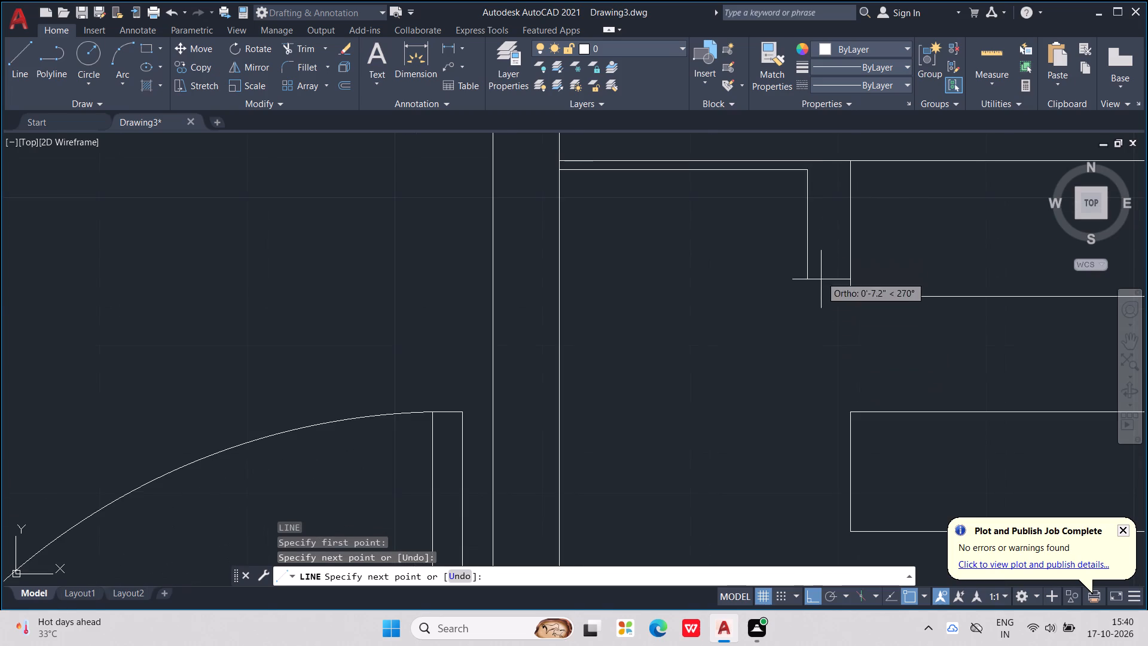
scroll(826, 383, "down", 1)
middle_click_drag(842, 464, 815, 408)
scroll(786, 487, "down", 1)
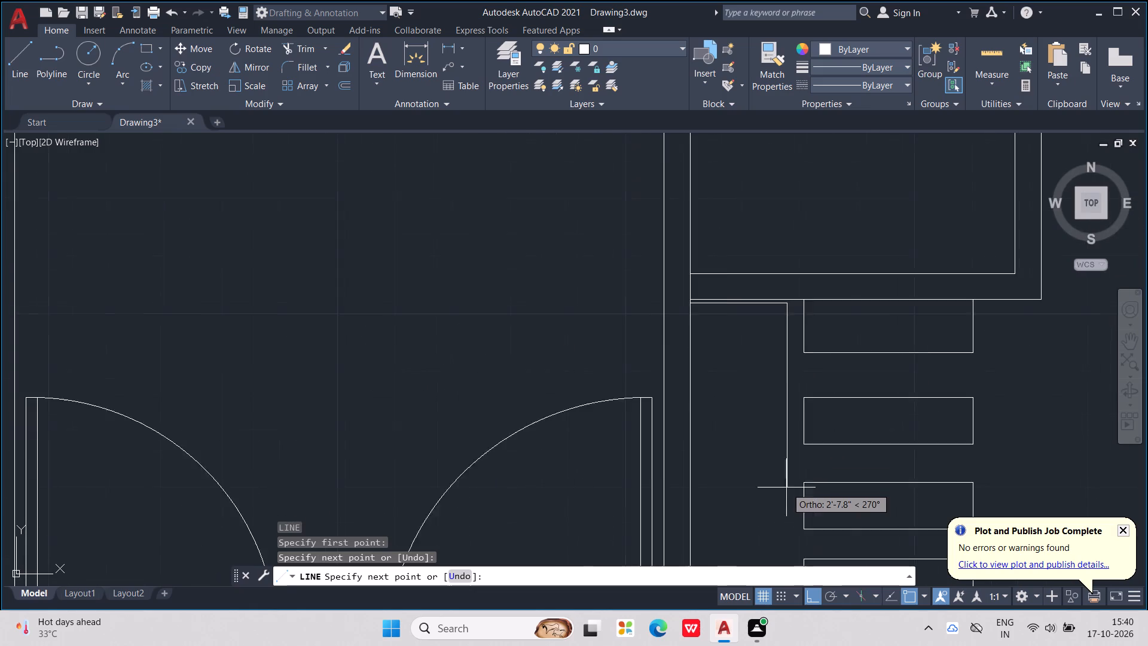
scroll(786, 487, "down", 1)
middle_click_drag(783, 505, 746, 417)
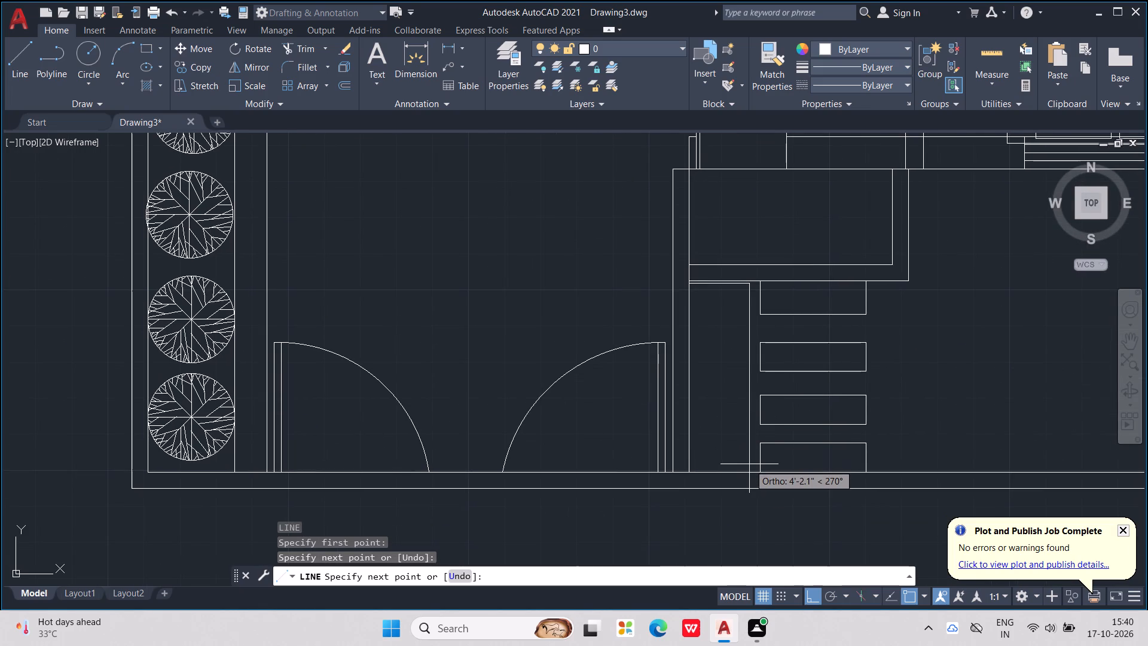
scroll(749, 464, "down", 1)
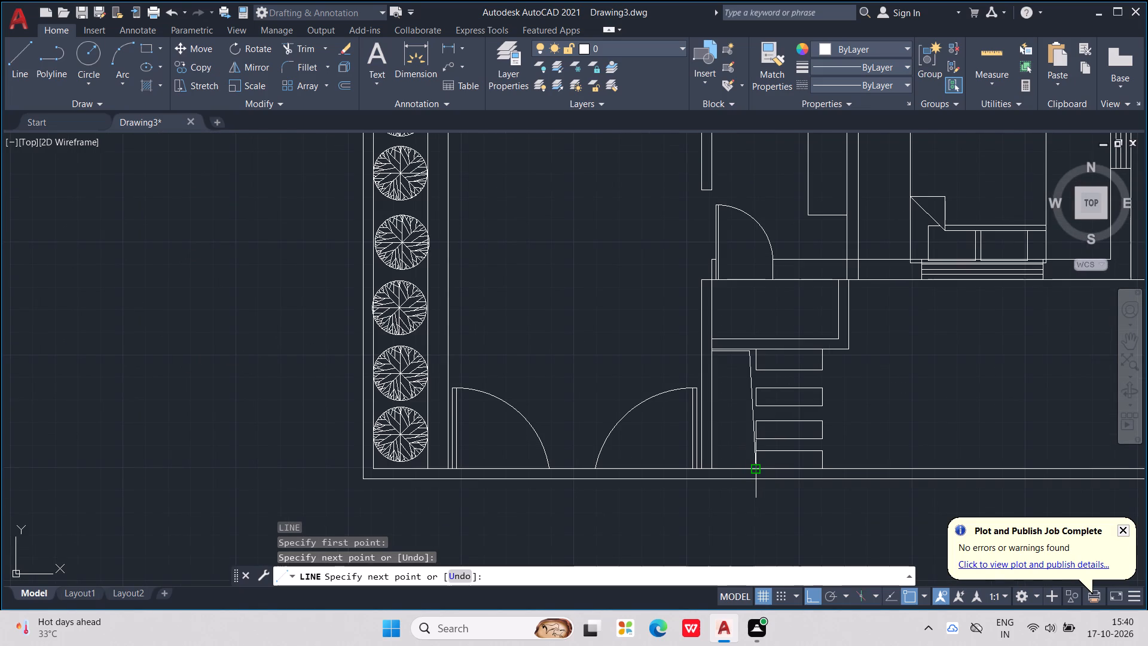
left_click(753, 470)
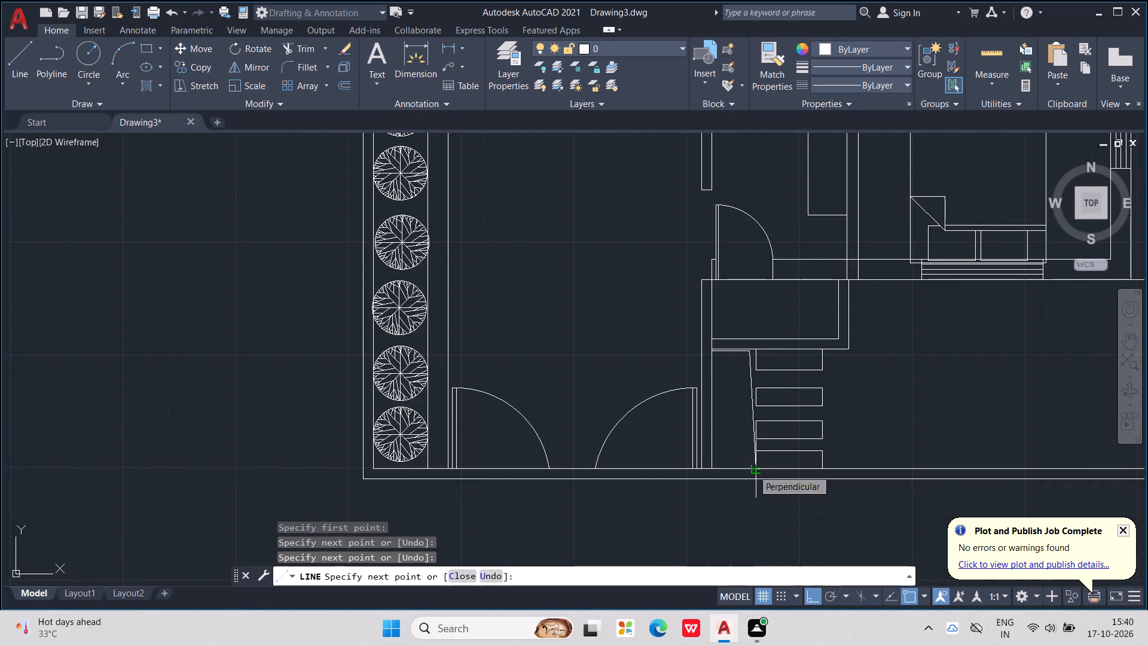
key("ctrl+z")
left_click(748, 467)
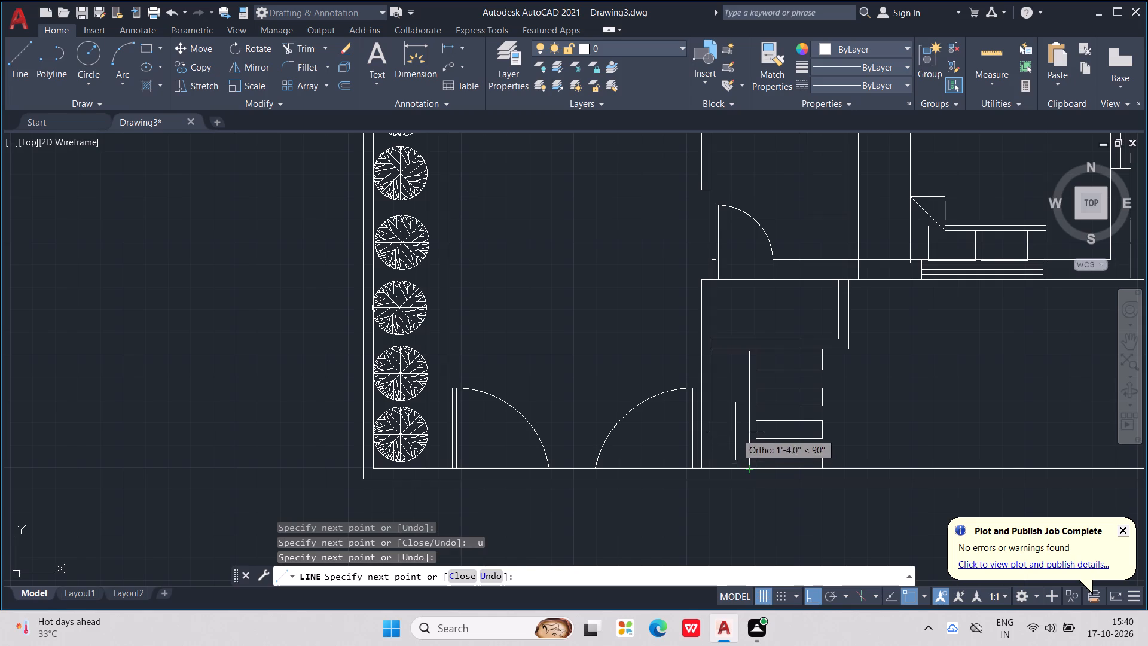
key("Escape")
key("Escape")
key("Escape")
key("Escape")
key("Escape")
key("Escape")
key("Escape")
key("Escape")
key("Escape")
key("Escape")
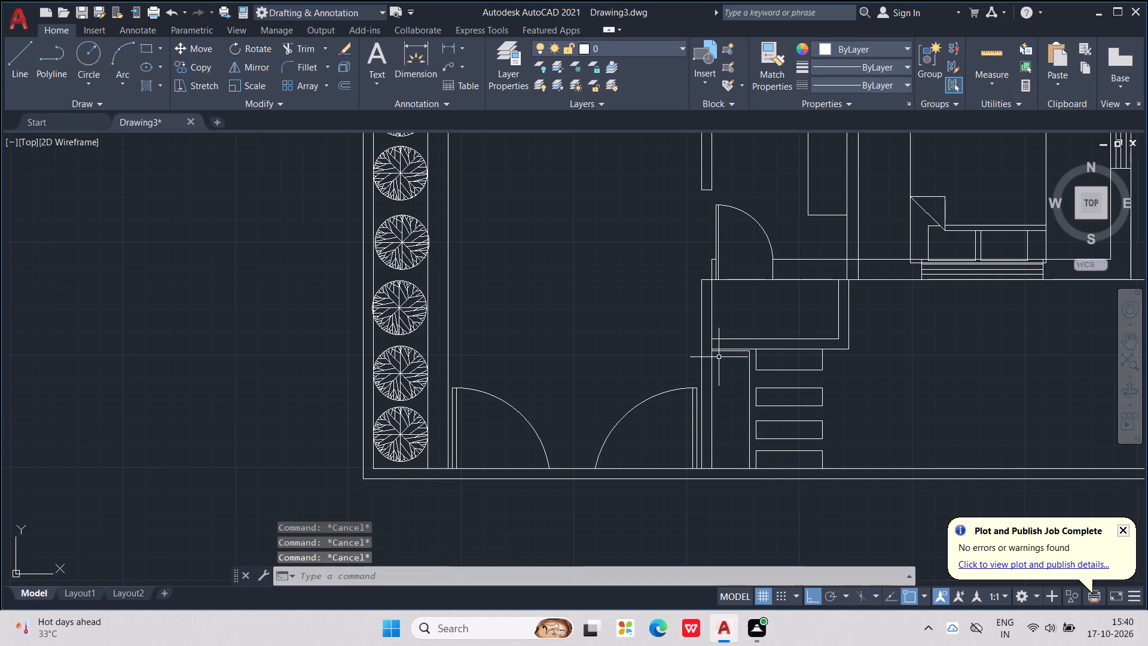
Draw a second horizontal line just below the new strip's north edge, from the wall to the strip's east edge.
key("l")
key("Return")
scroll(710, 342, "up", 3)
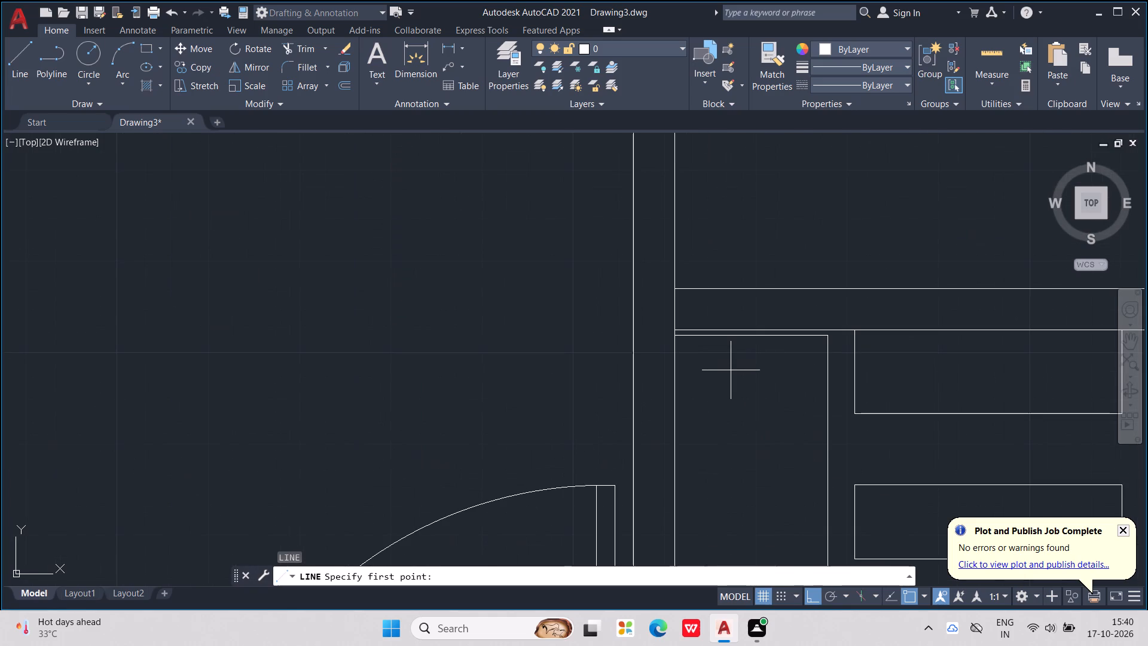
left_click(677, 346)
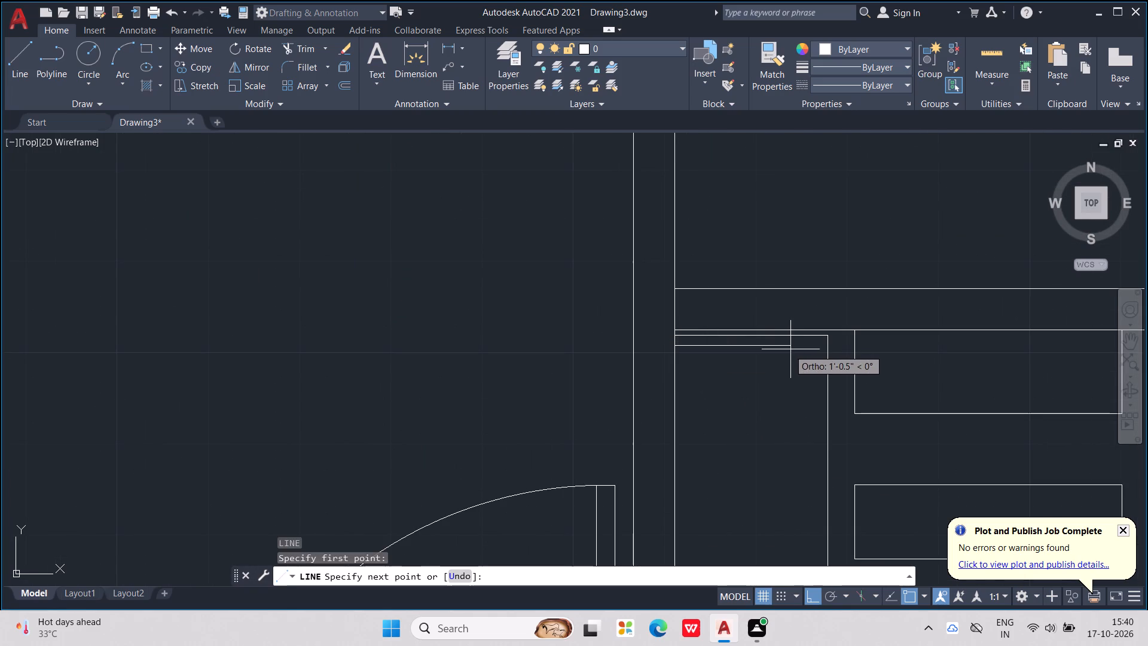
scroll(802, 349, "up", 2)
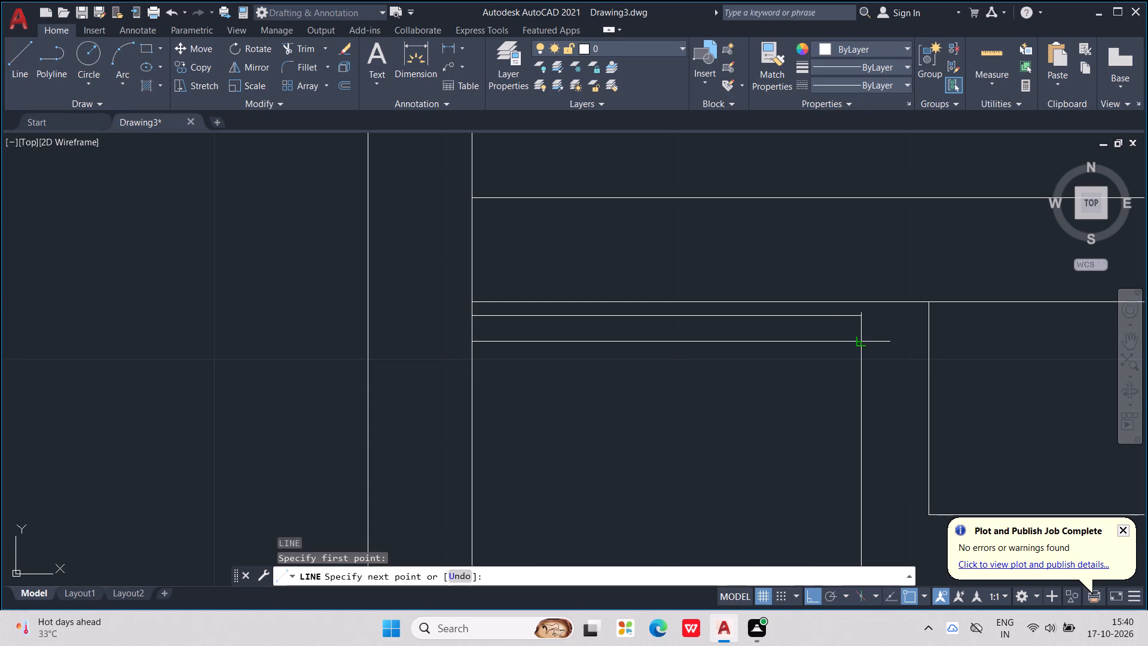
left_click(865, 339)
scroll(865, 334, "up", 1)
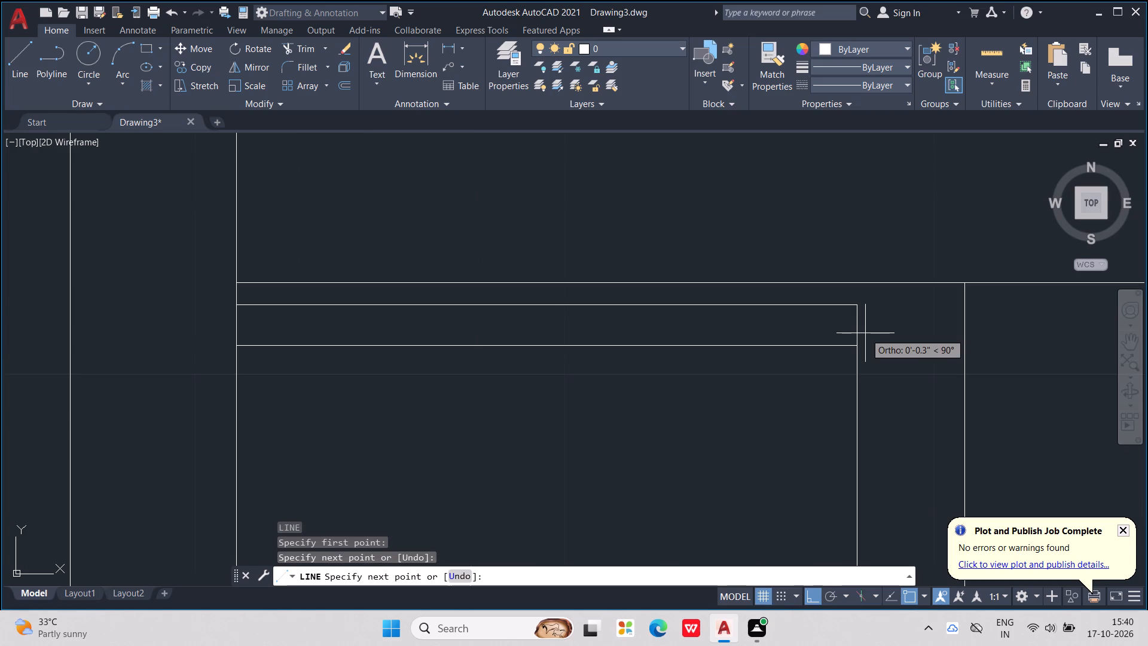
key("Escape")
key("Escape")
key("Escape")
key("Escape")
key("Escape")
key("Escape")
key("Escape")
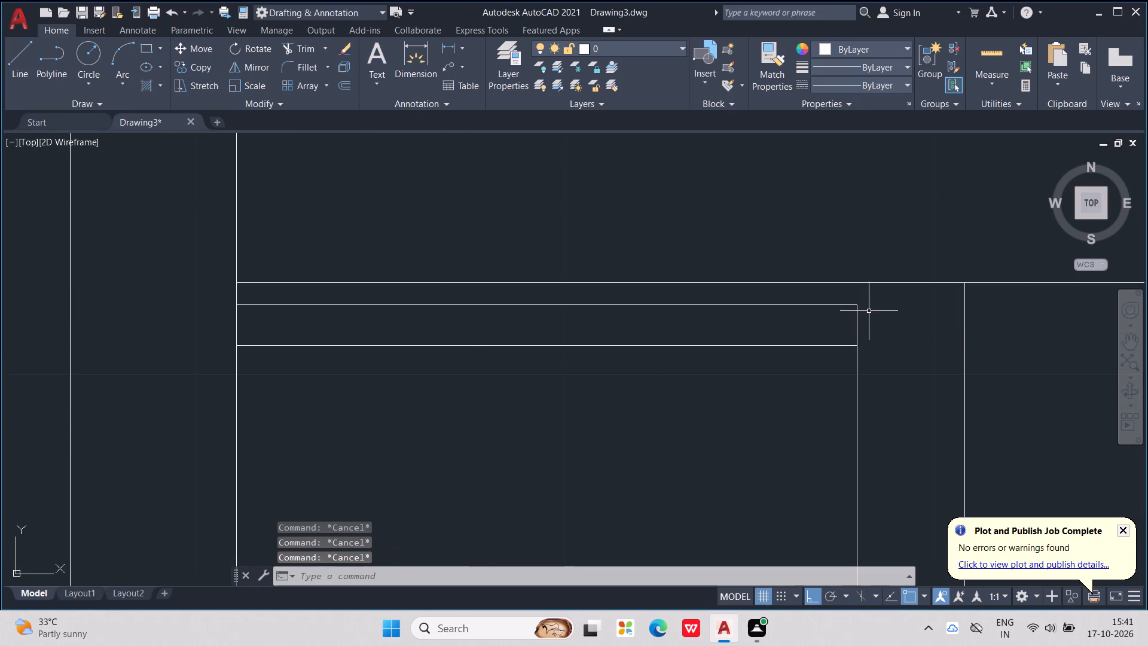
Hatch the thin band, the strip west of the slabs and the open south yard around the slabs, using the current pattern.
scroll(869, 288, "down", 1)
middle_click_drag(866, 272, 836, 205)
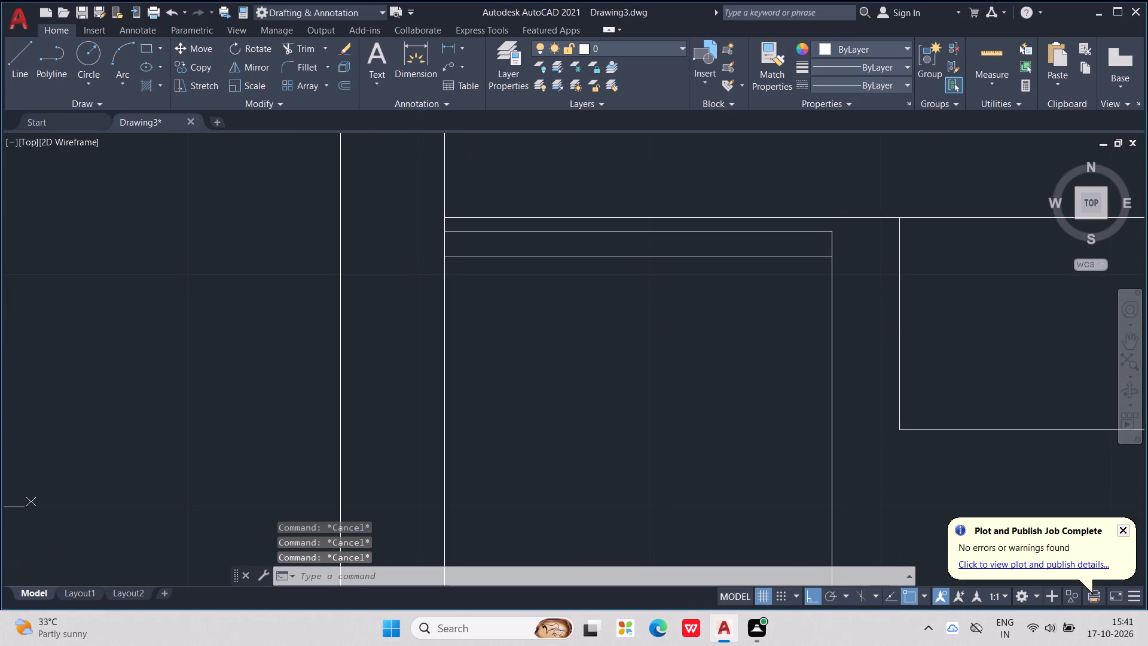
type("HAT")
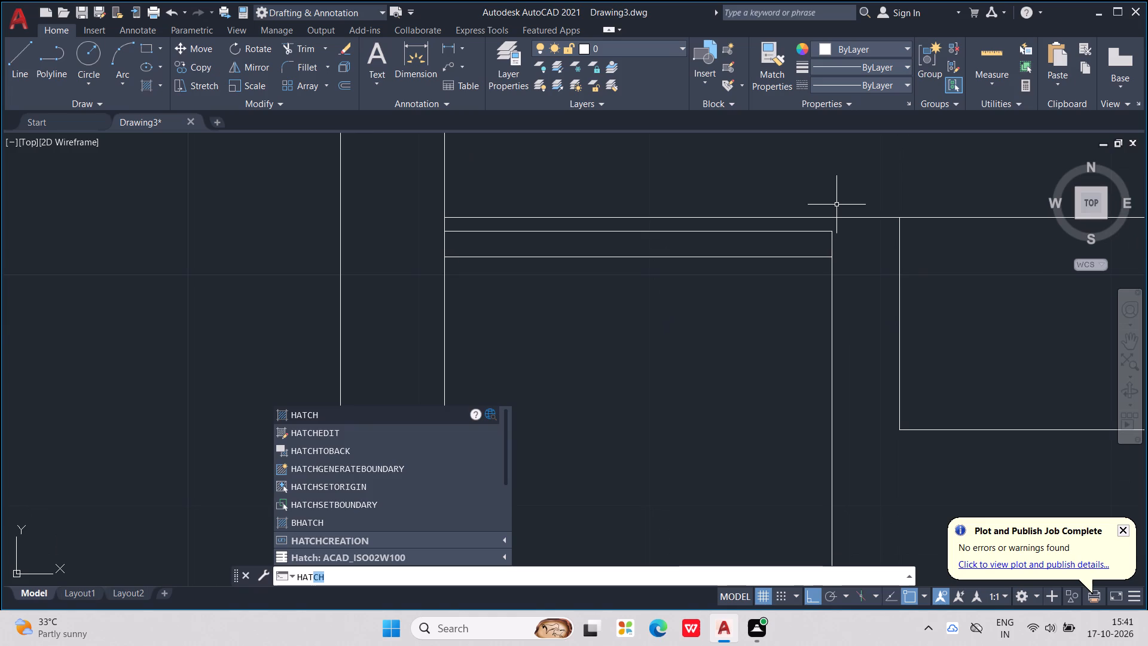
key("Return")
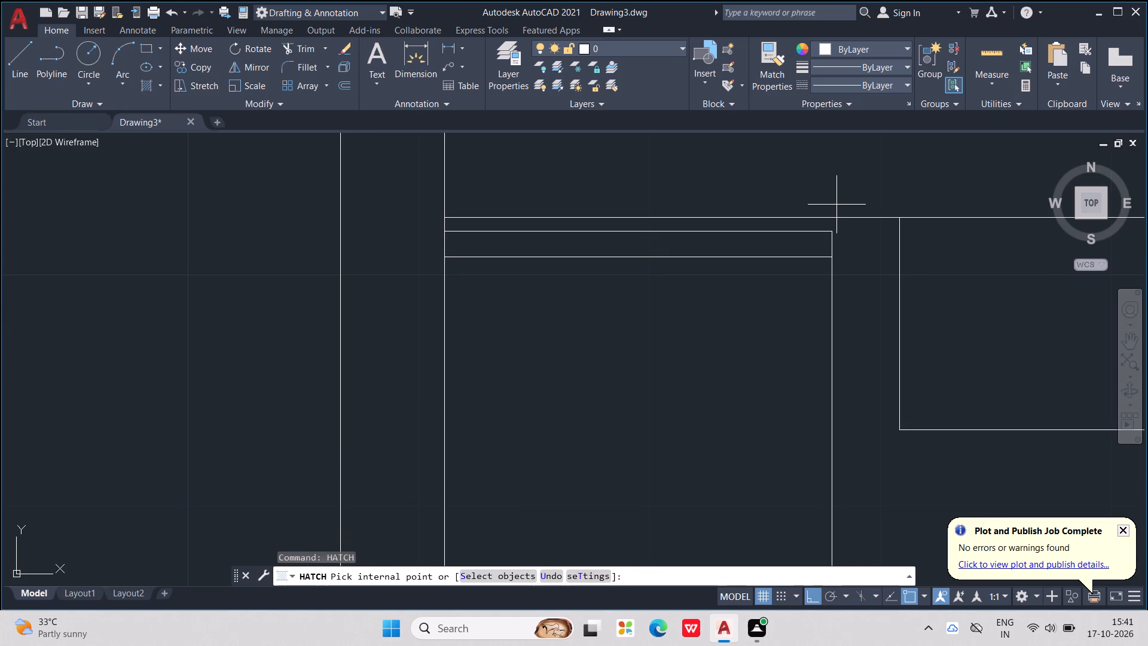
left_click(530, 248)
scroll(530, 247, "down", 3)
scroll(639, 350, "down", 3)
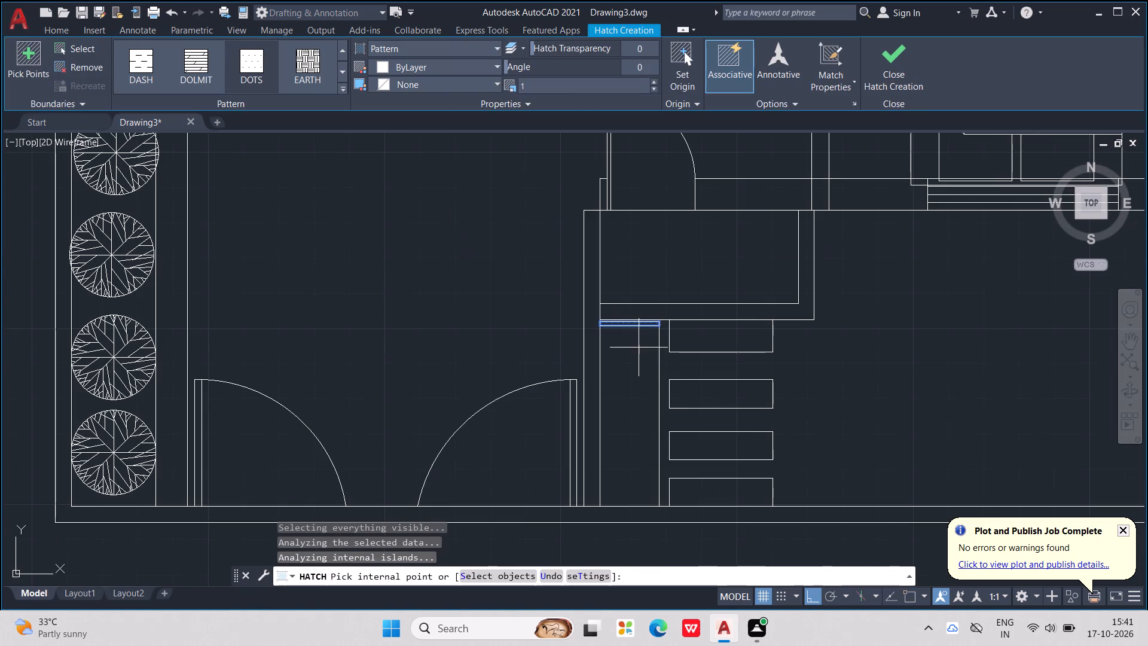
left_click(651, 403)
scroll(932, 322, "down", 1)
middle_click_drag(932, 322, 810, 346)
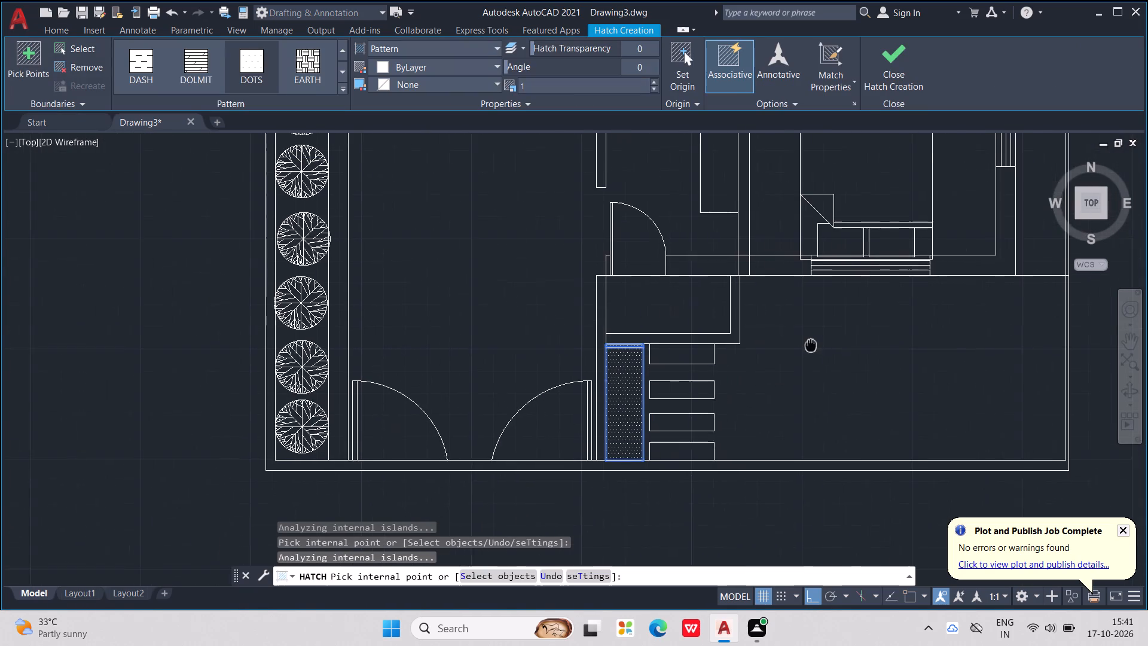
middle_click_drag(810, 346, 804, 347)
left_click(849, 333)
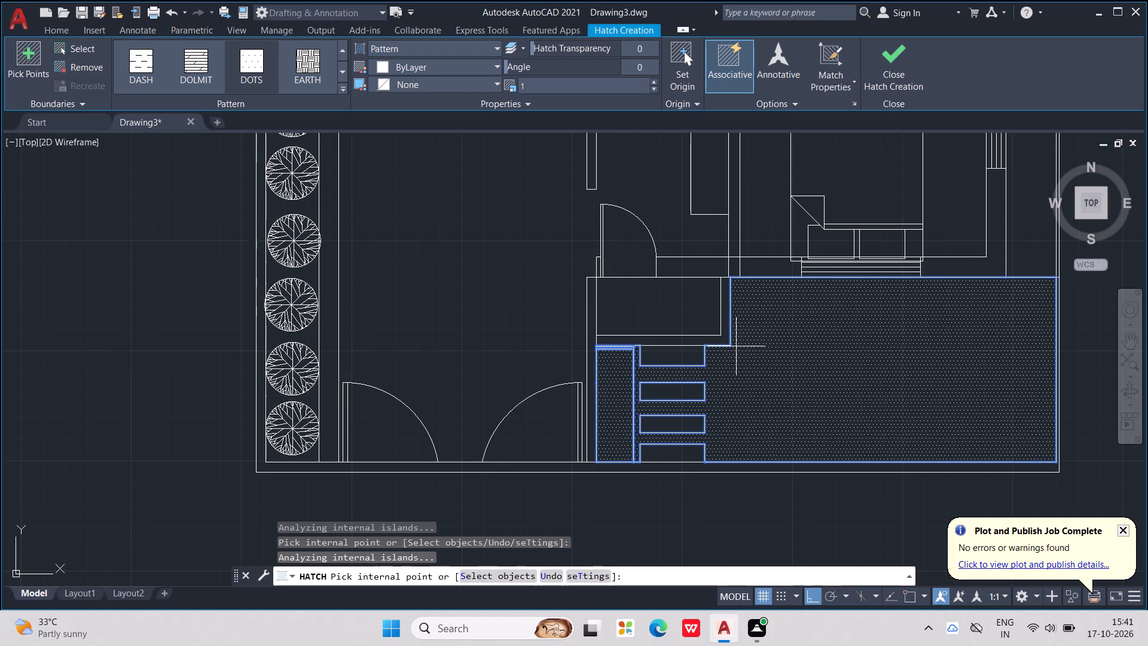
scroll(745, 379, "up", 2)
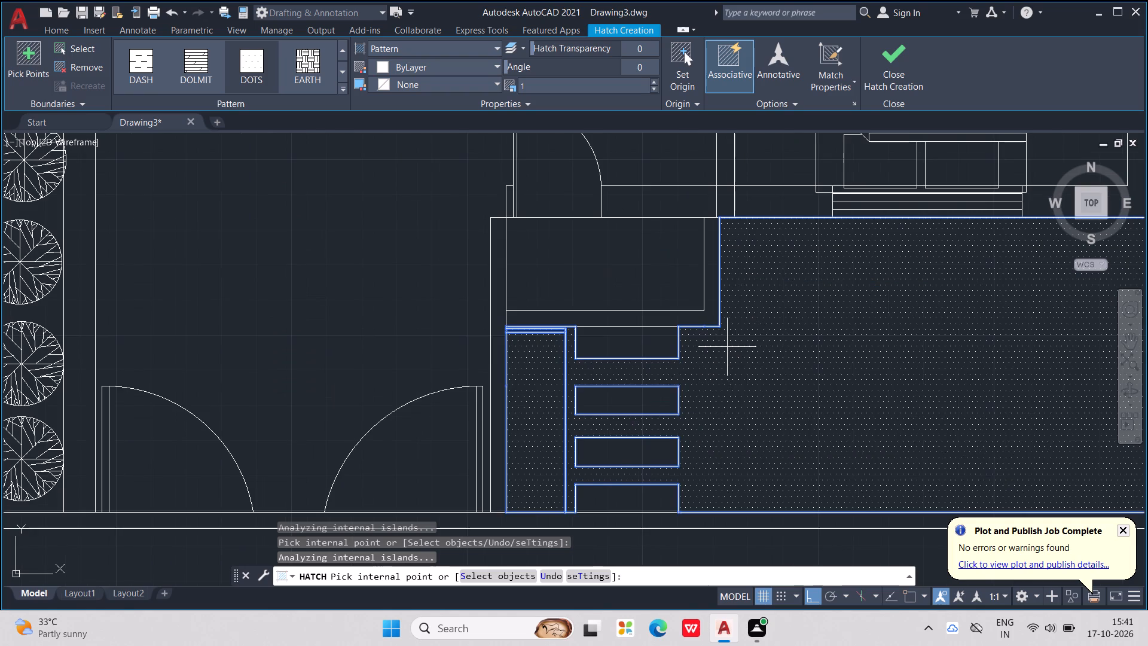
key("Escape")
key("Escape")
middle_click_drag(776, 340, 730, 331)
scroll(729, 331, "down", 3)
key("Escape")
key("Escape")
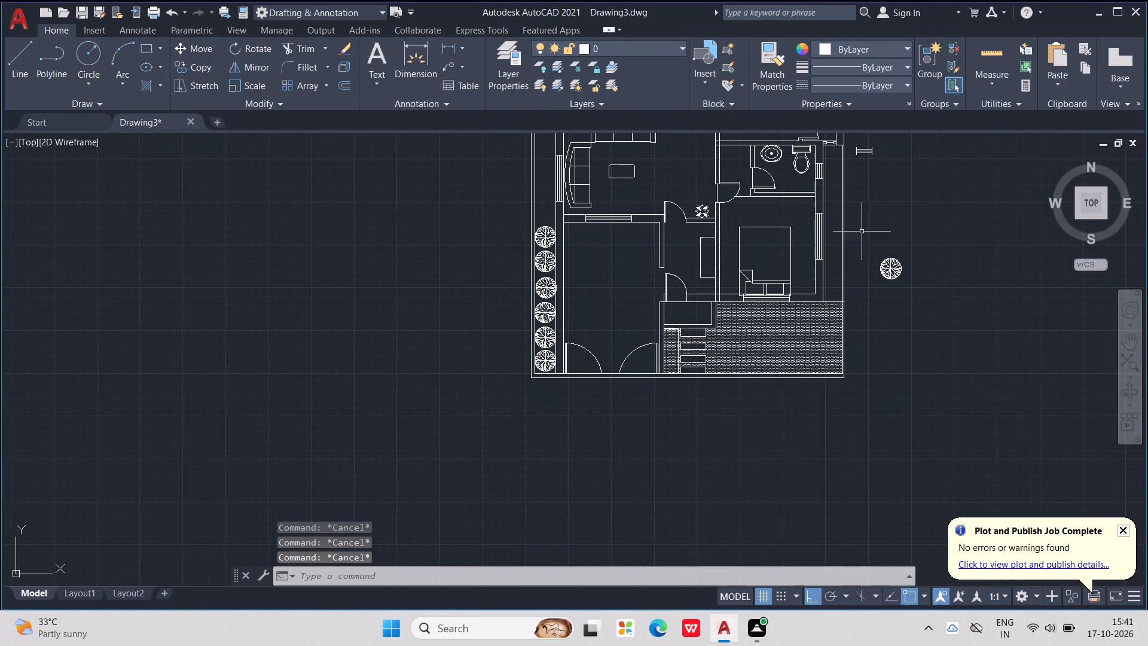
Copy the loose round plant east of the house into the hatched south yard, just east of the porch.
scroll(866, 221, "up", 1)
middle_click_drag(884, 233, 810, 232)
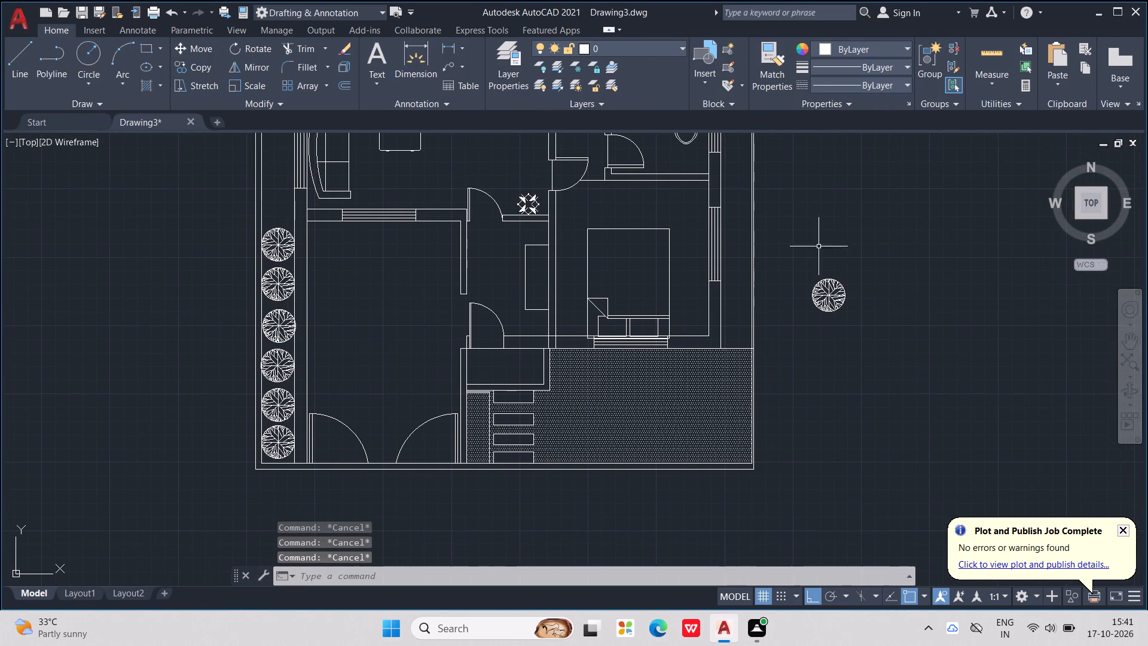
left_click(841, 295)
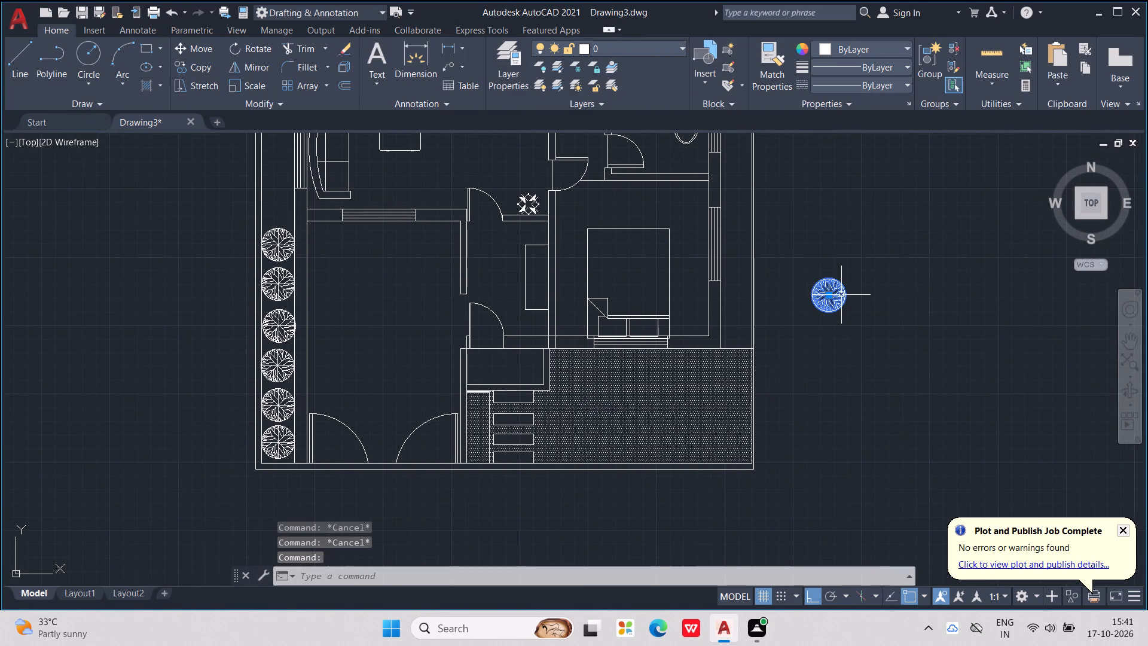
key("ctrl+c")
key("ctrl+v")
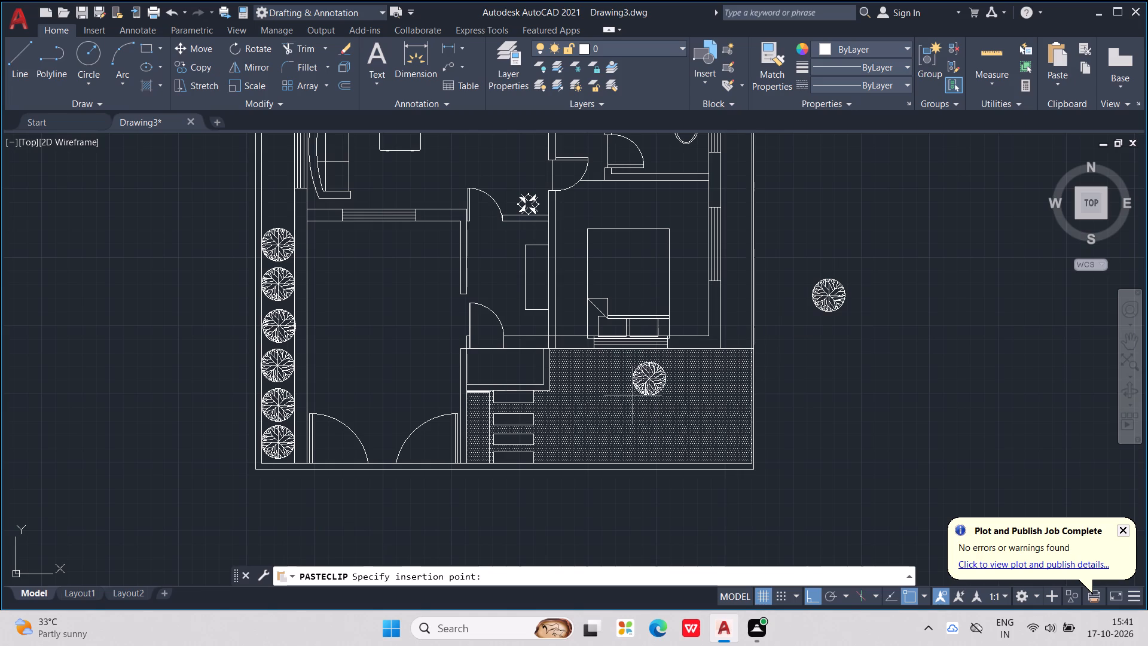
scroll(557, 391, "up", 1)
left_click(554, 382)
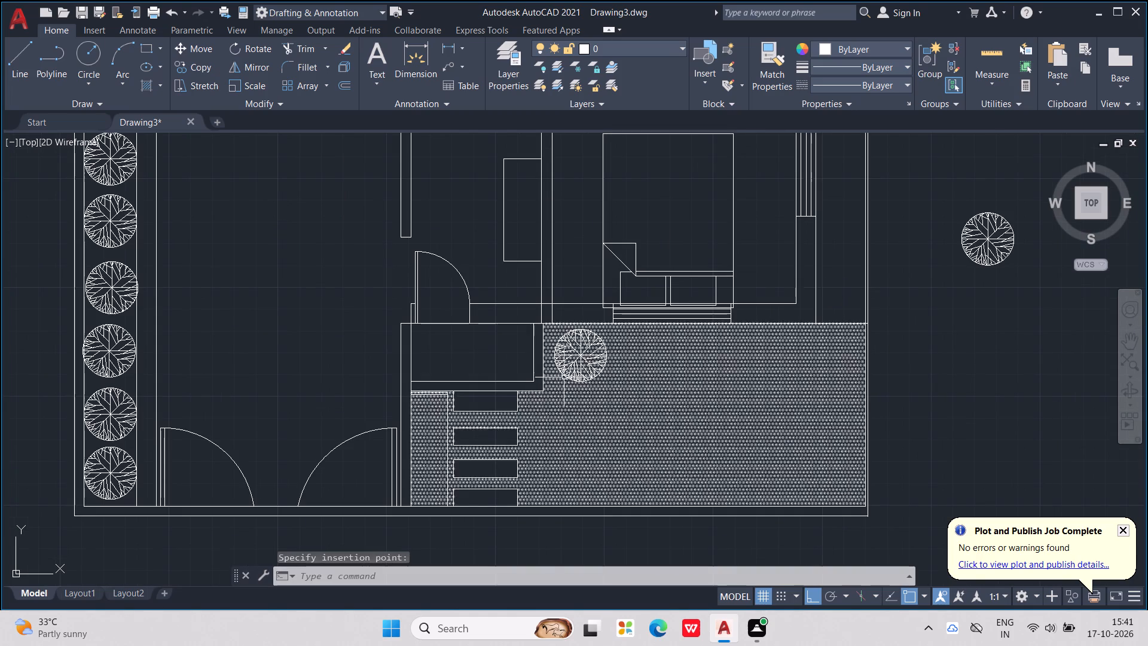
Copy the round plant three times eastward to form a row of four along the house's south wall.
left_click(575, 367)
key("ctrl+c")
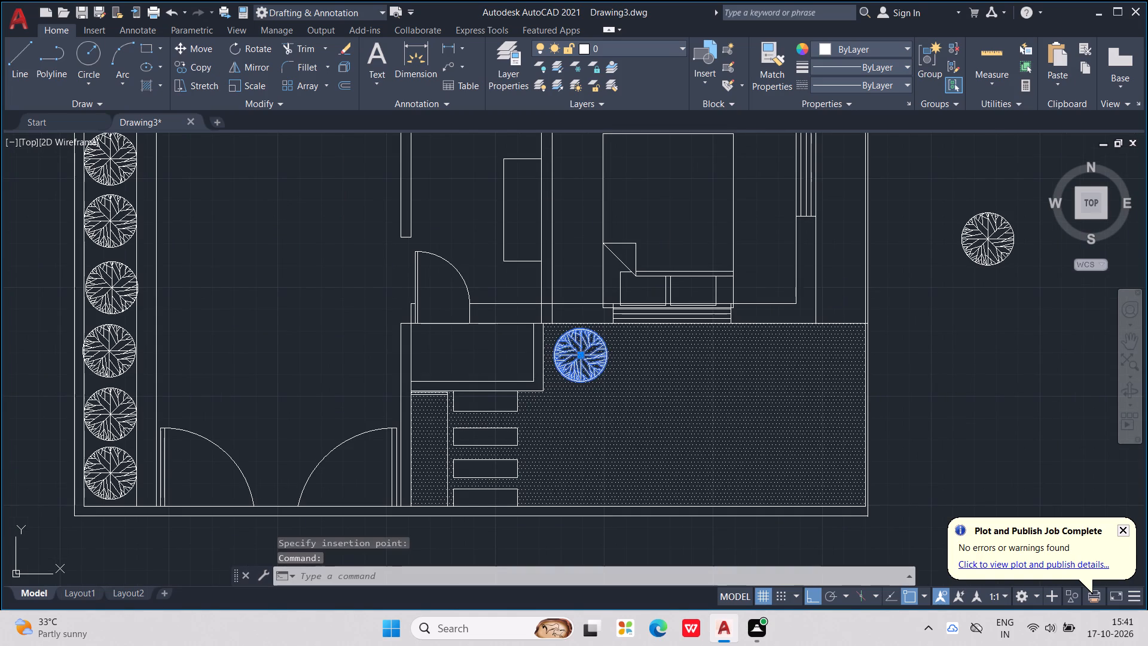
key("ctrl+v")
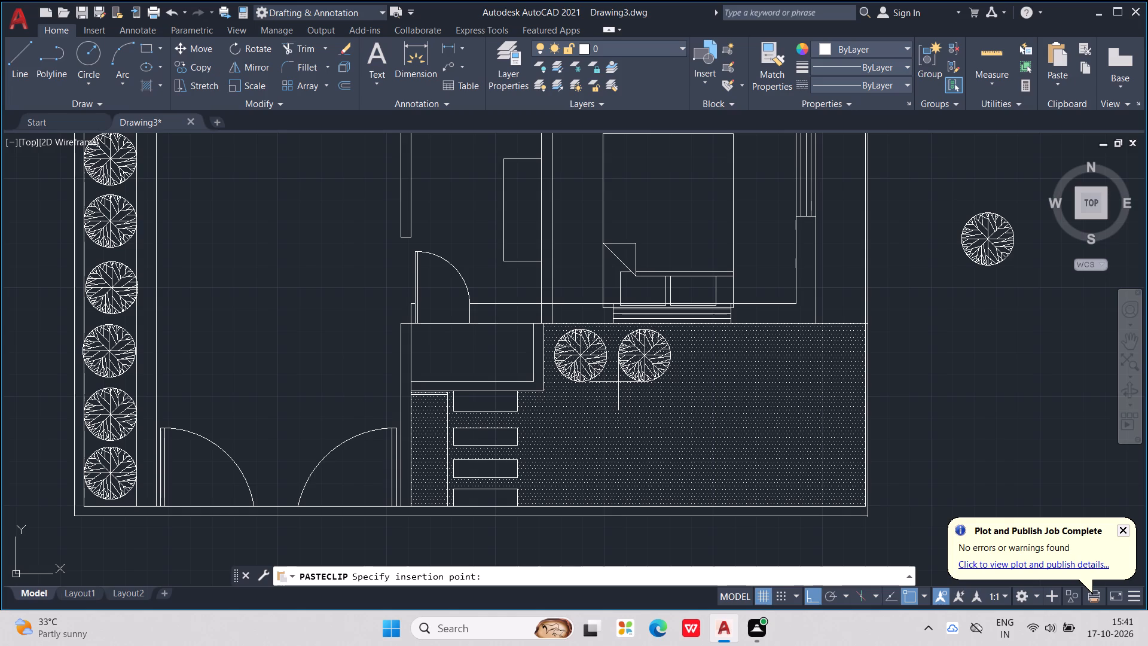
left_click(618, 382)
left_click(635, 368)
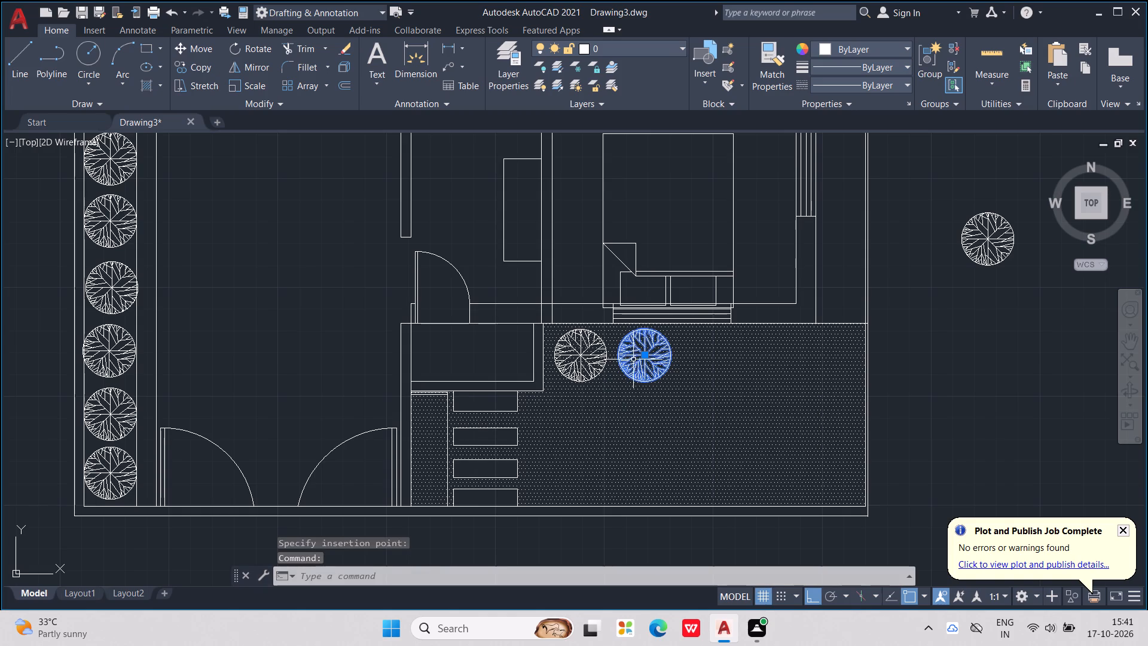
key("ctrl+c")
key("ctrl+v")
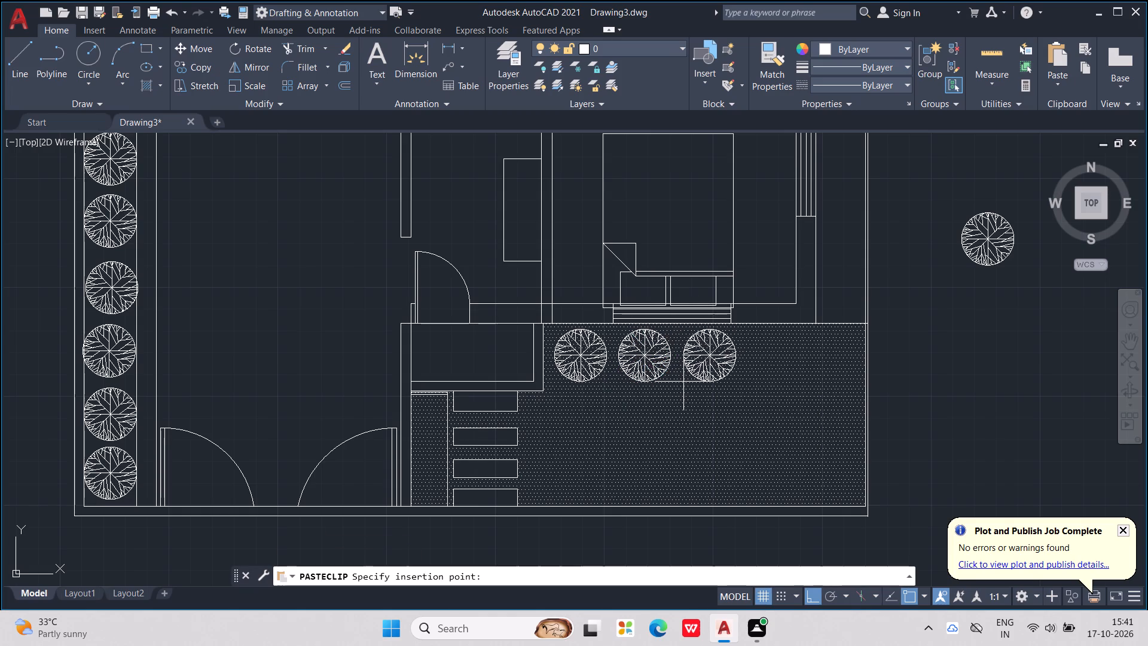
left_click(683, 382)
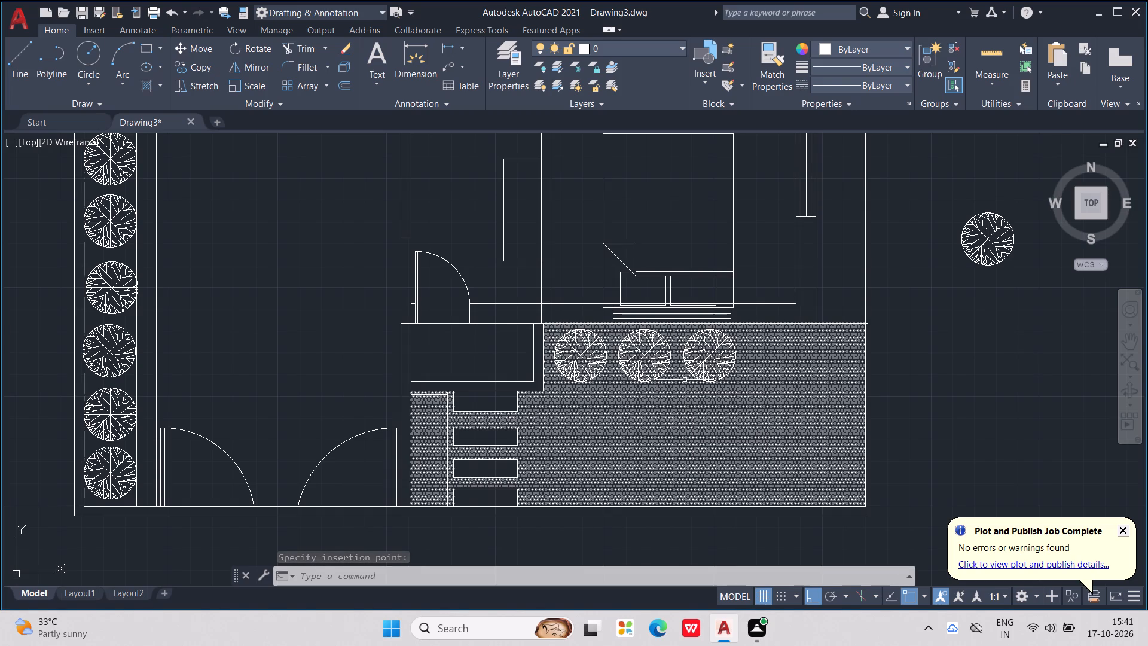
left_click(725, 362)
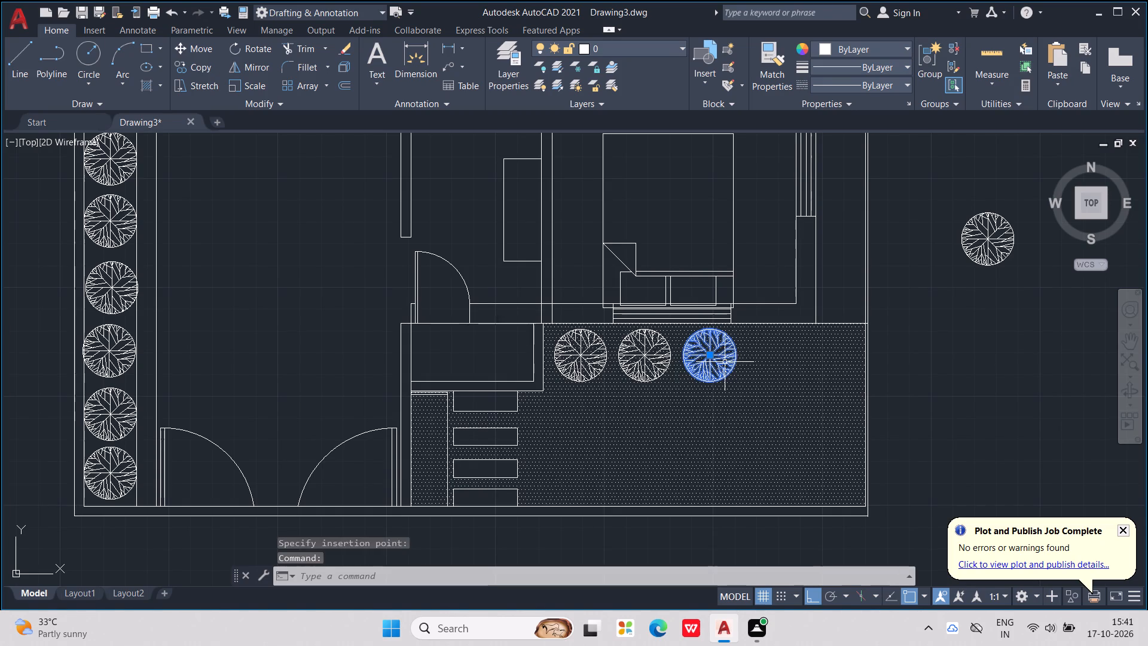
key("ctrl+c")
key("ctrl+v")
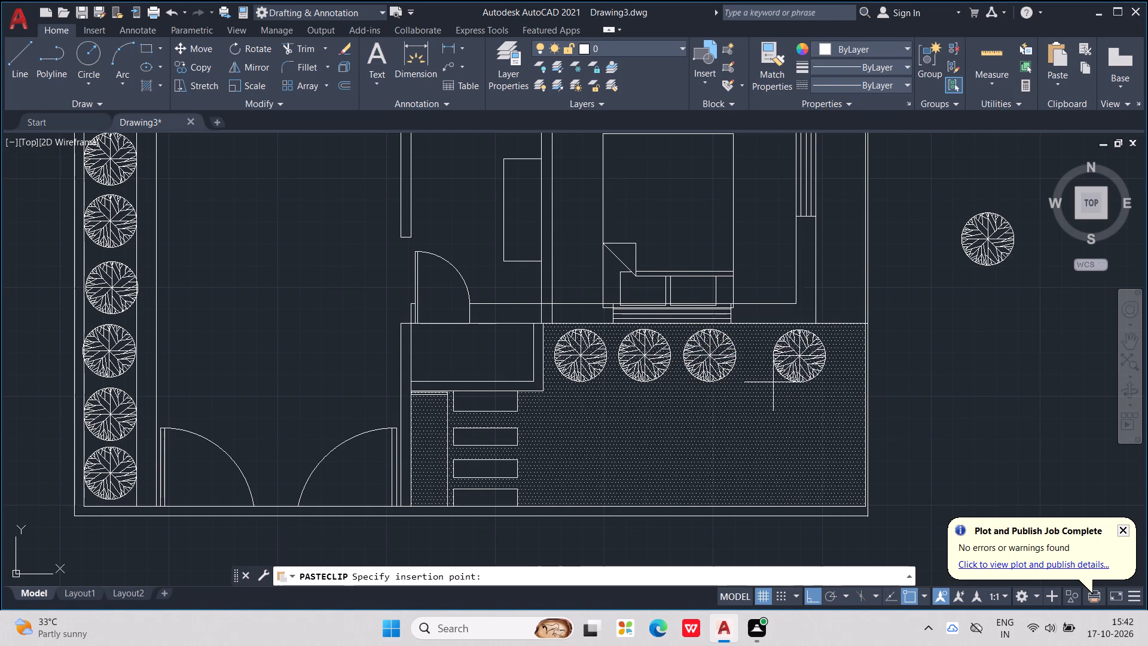
scroll(773, 382, "up", 1)
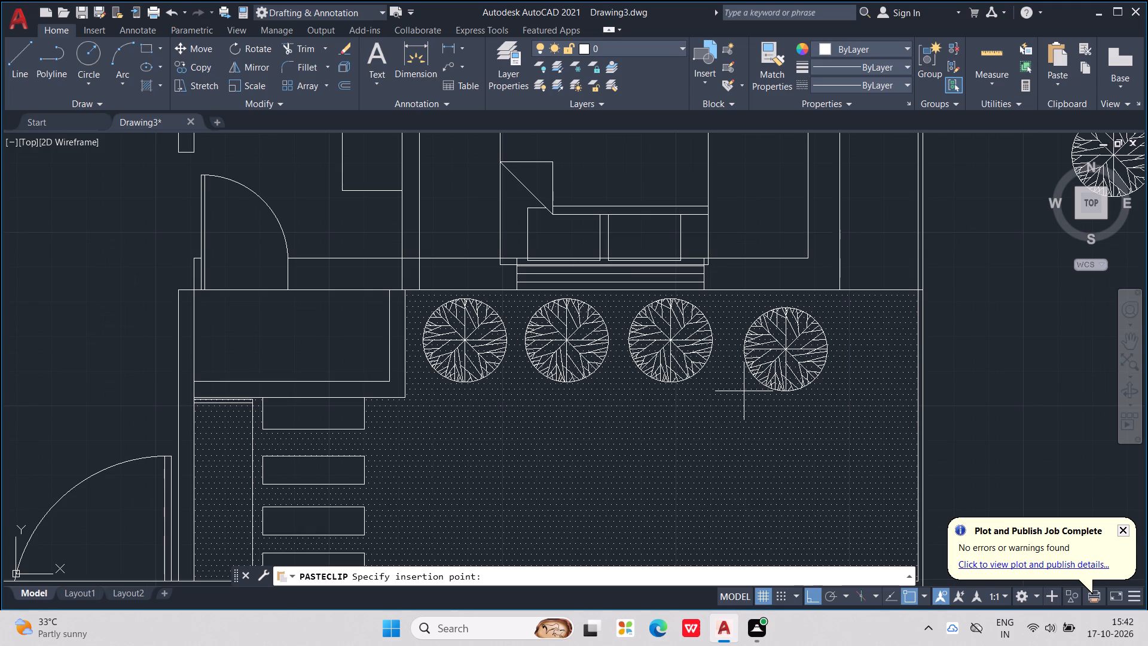
left_click(726, 386)
Delete the hatch covering the south yard and the strip west of the stepping slabs.
left_click(730, 420)
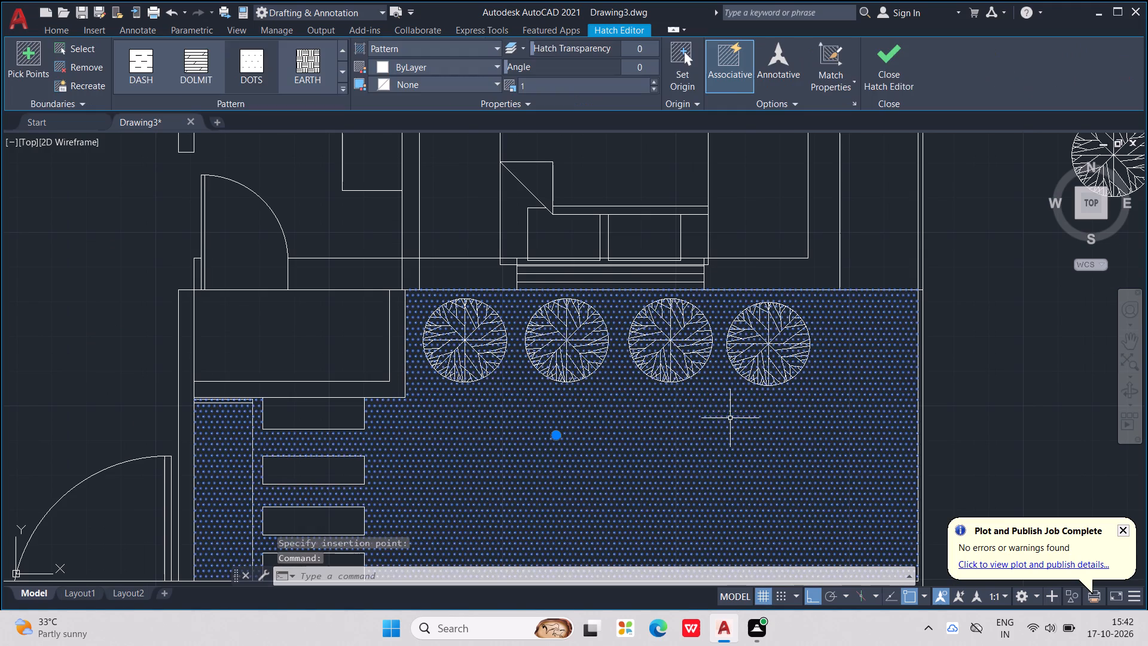
key("Delete")
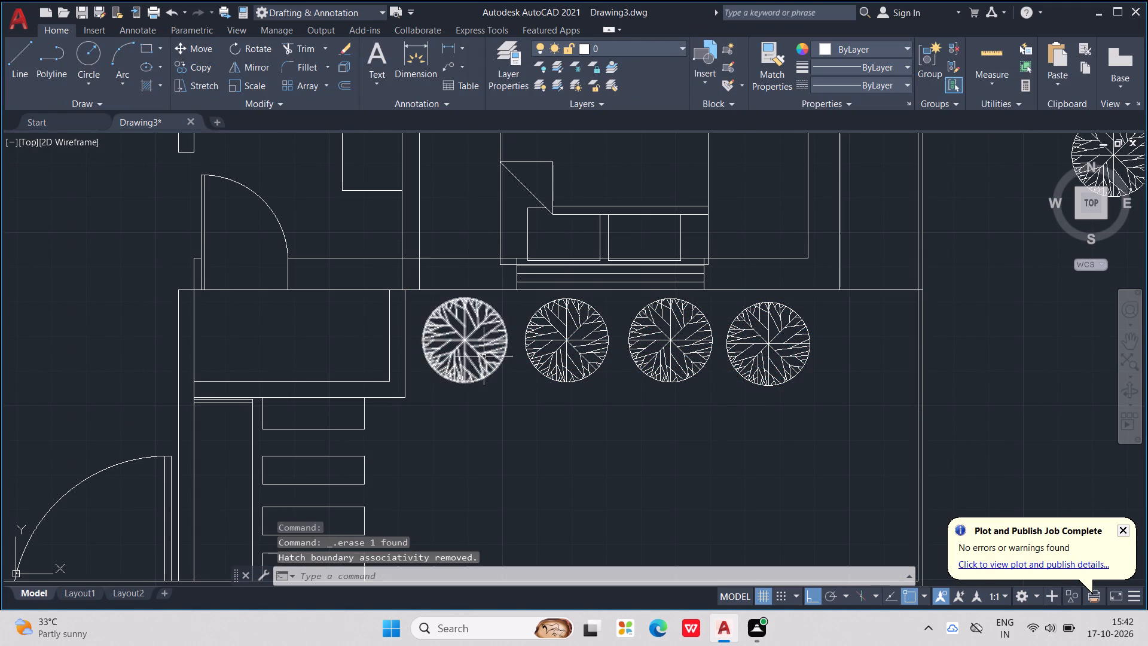
Move the westernmost plant of the row slightly south, away from the house wall.
left_click_drag(484, 356, 484, 382)
key("Escape")
left_click(481, 344)
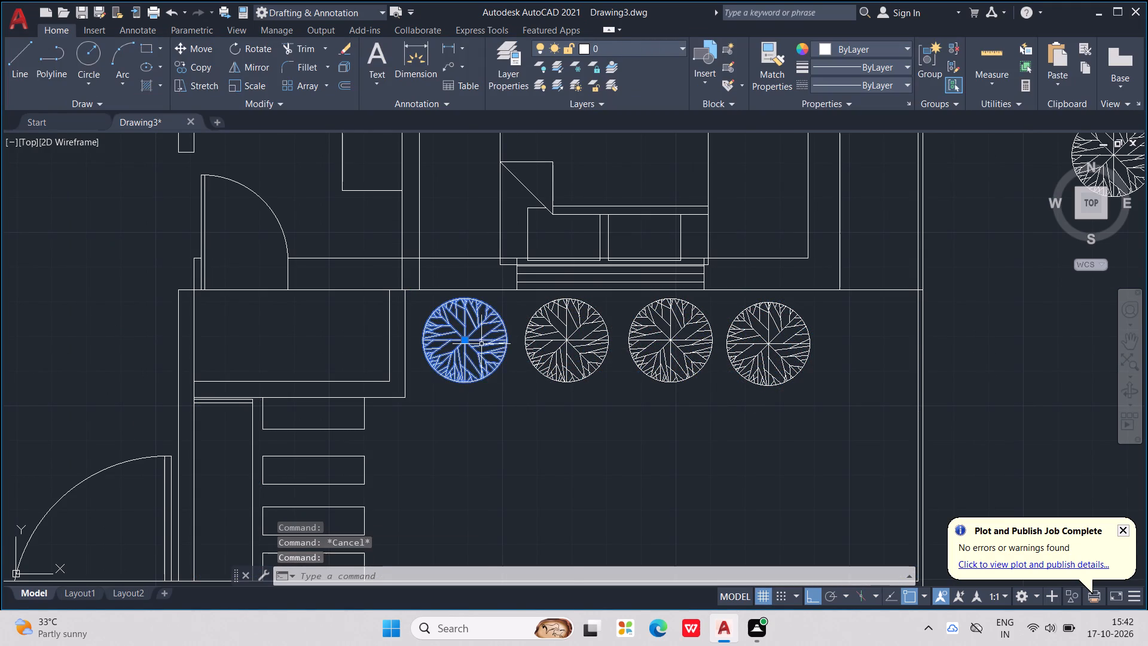
left_click_drag(468, 342, 474, 375)
left_click(474, 373)
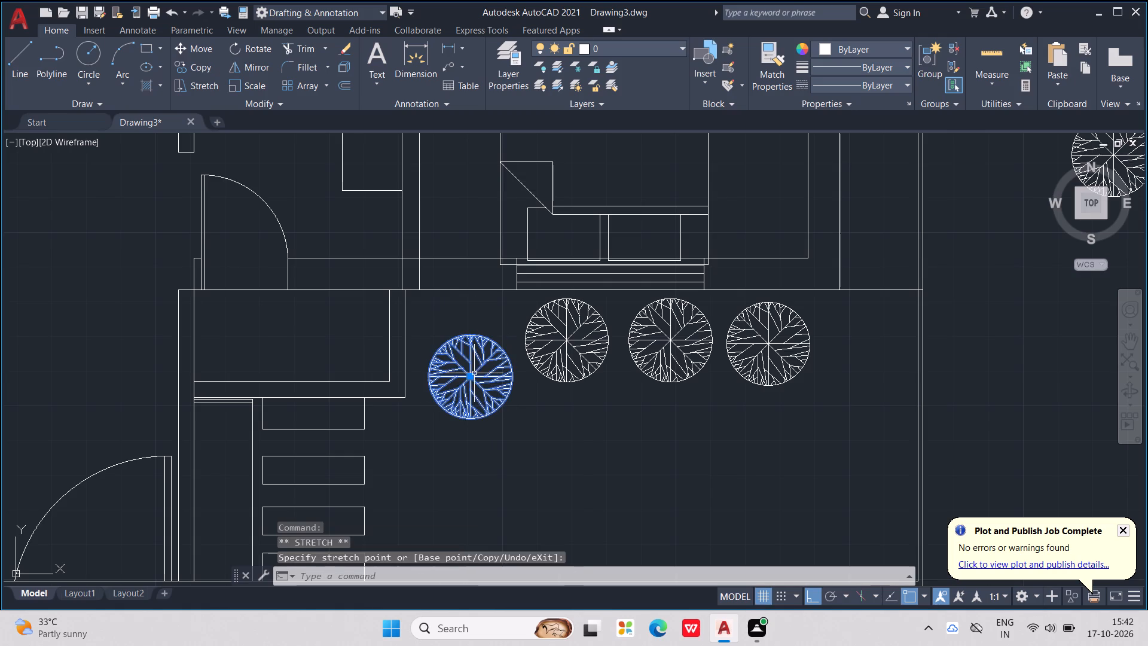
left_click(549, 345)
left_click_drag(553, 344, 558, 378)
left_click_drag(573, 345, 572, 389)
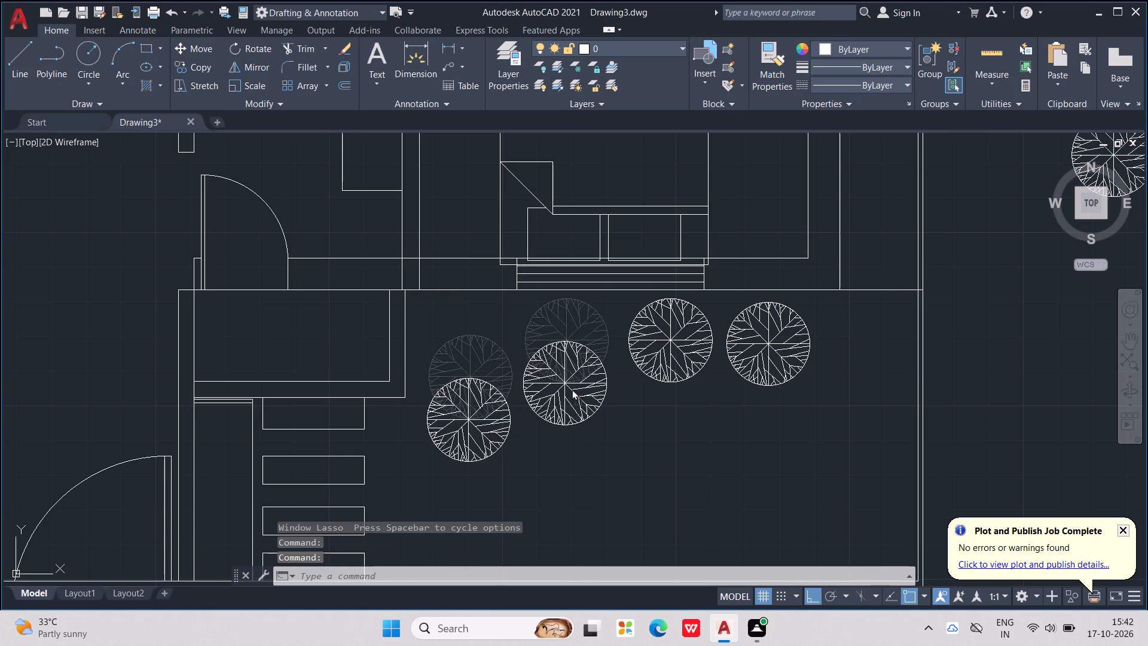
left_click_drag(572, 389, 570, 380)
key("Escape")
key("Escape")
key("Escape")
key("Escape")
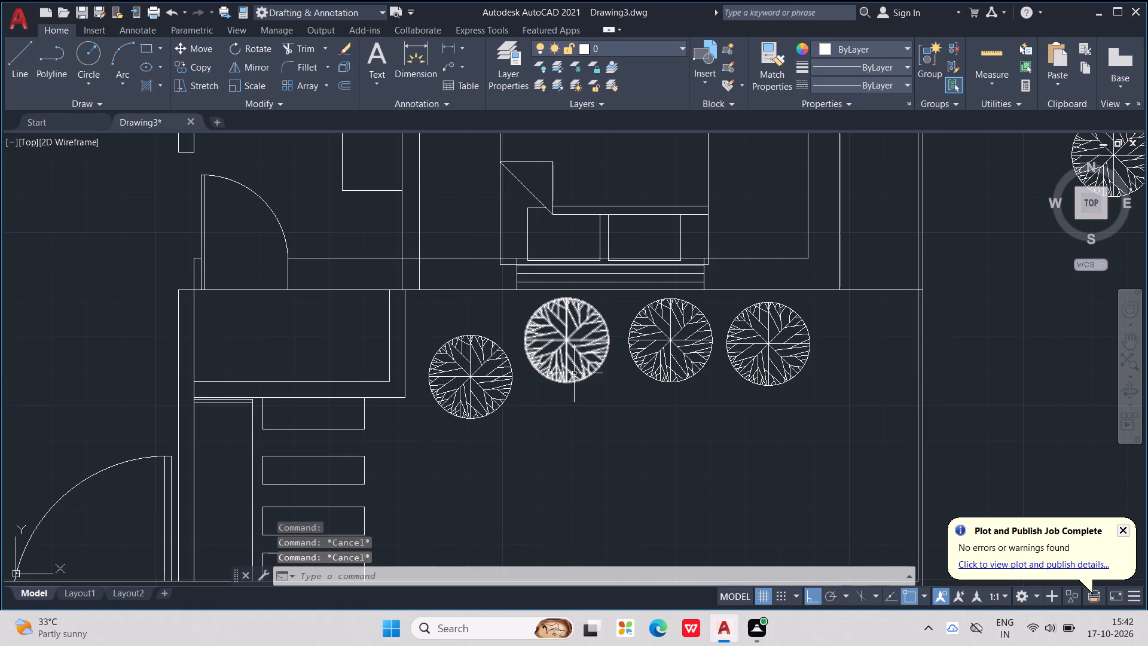
Draw a horizontal line just south of the house wall, from the porch's east edge to the boundary wall's inner line.
key("l")
key("Return")
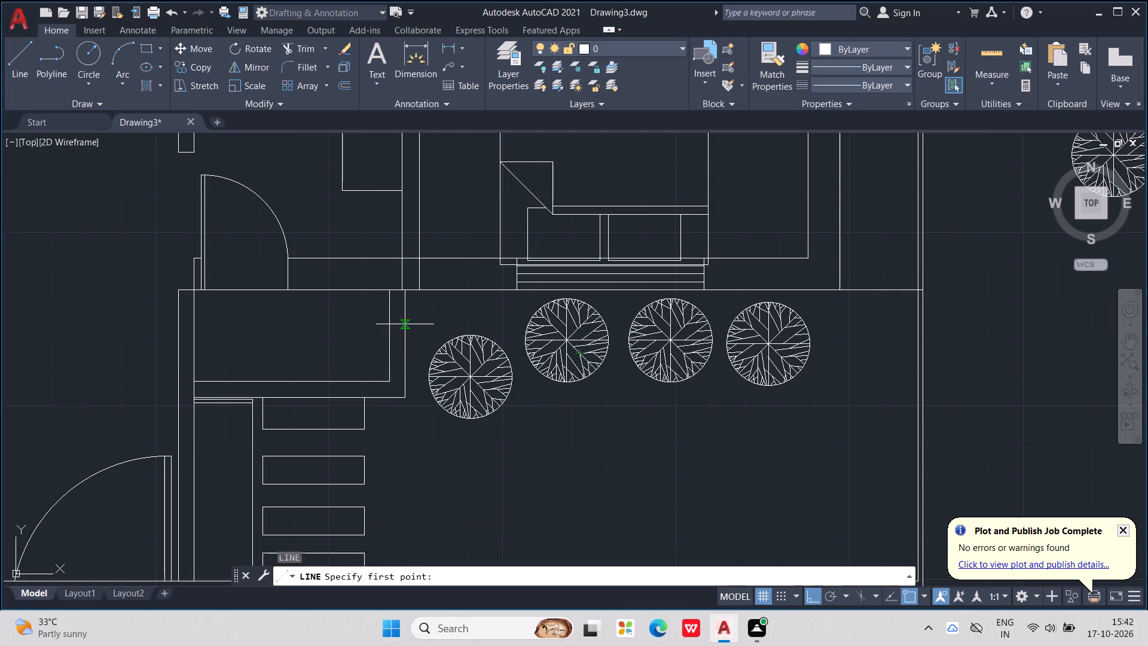
left_click(404, 328)
scroll(915, 308, "up", 2)
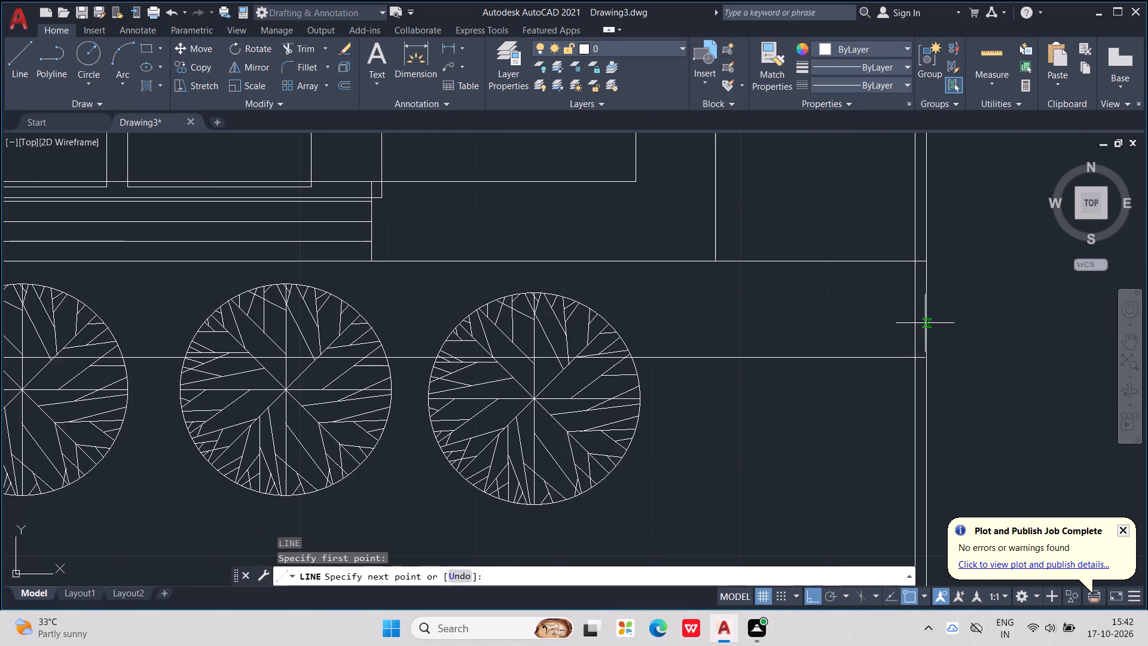
left_click(918, 351)
key("Escape")
key("Escape")
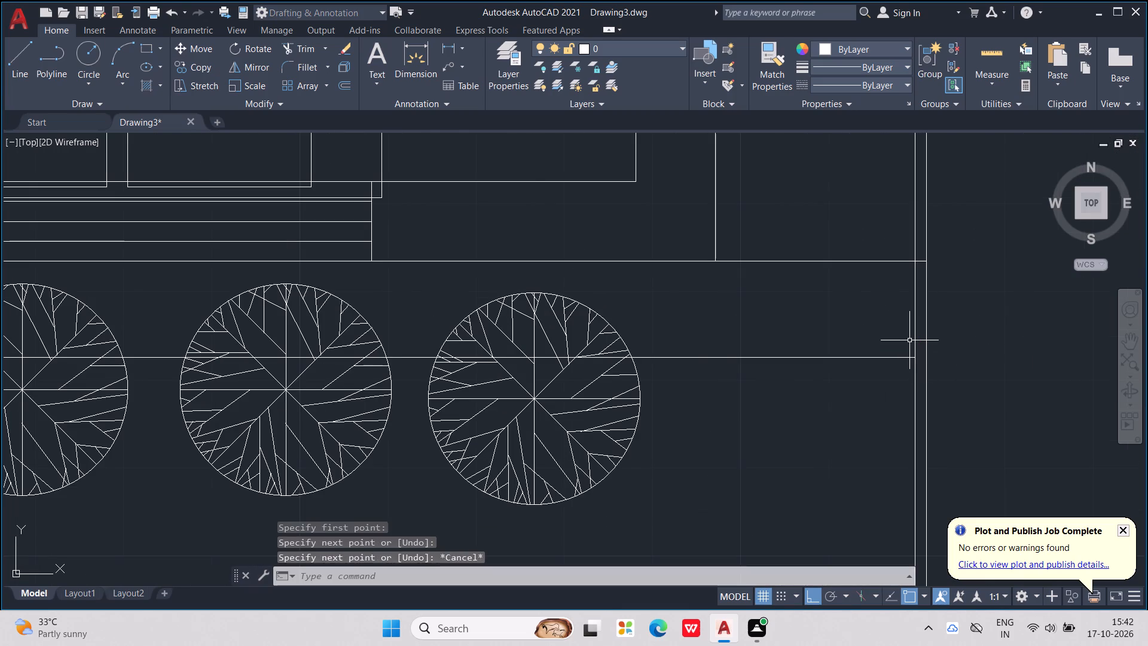
Shift the two westernmost plants of the row so their tops sit level, just across the new horizontal line.
scroll(909, 337, "down", 3)
scroll(779, 389, "down", 1)
middle_click_drag(779, 389, 903, 334)
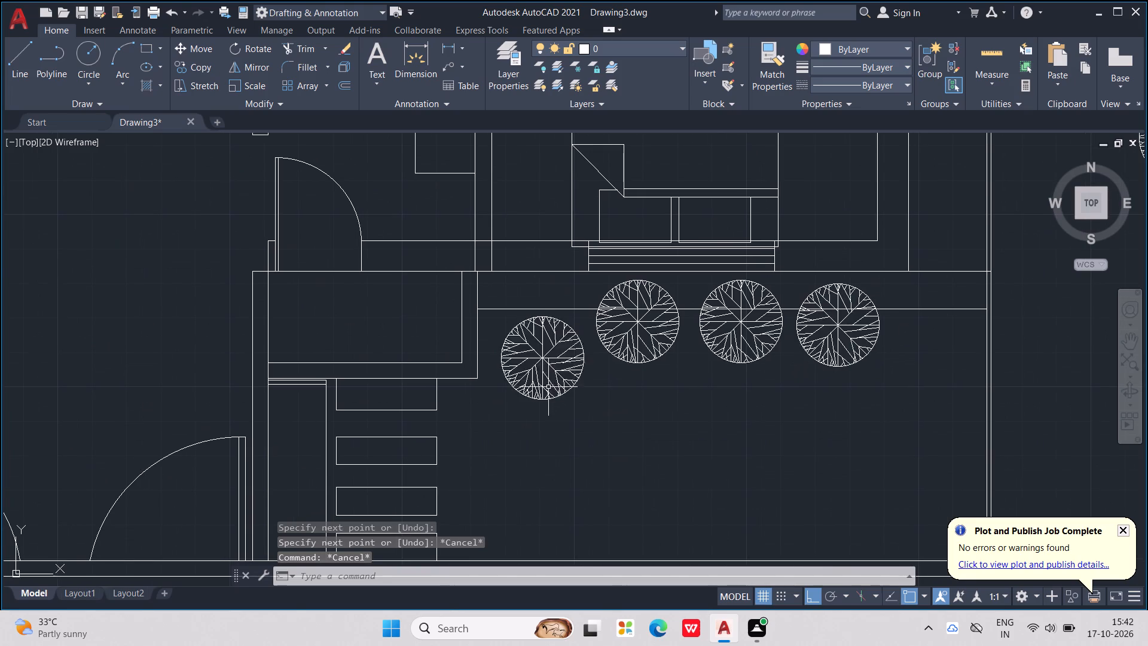
left_click(548, 379)
left_click_drag(550, 380, 550, 375)
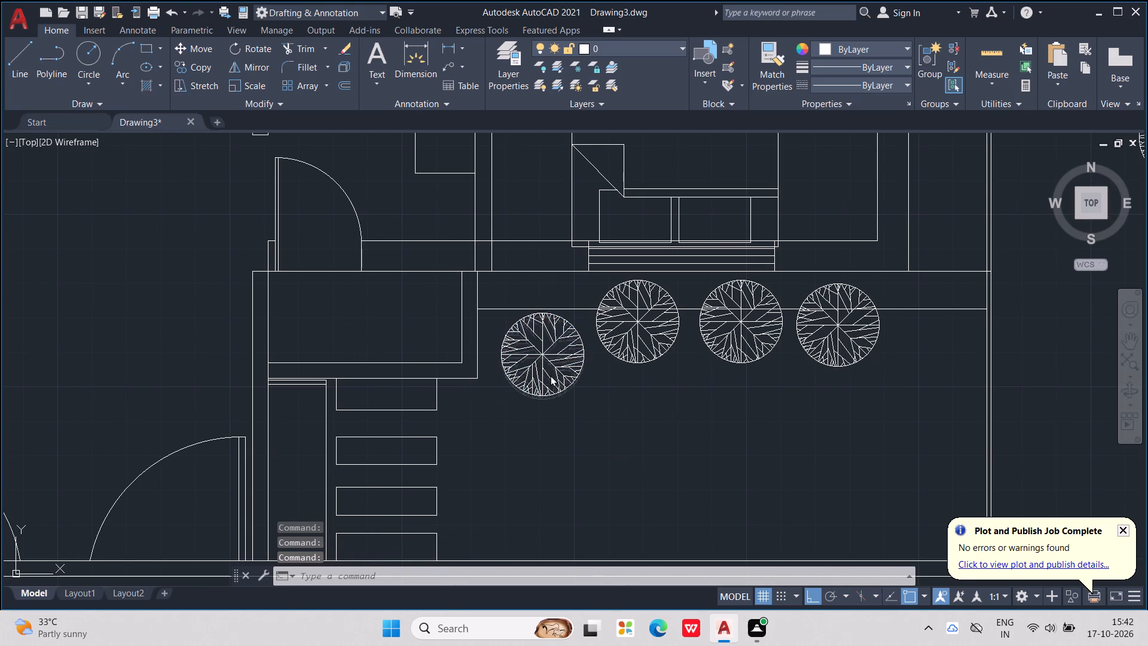
left_click_drag(550, 375, 550, 371)
left_click(633, 347)
left_click_drag(636, 345, 637, 376)
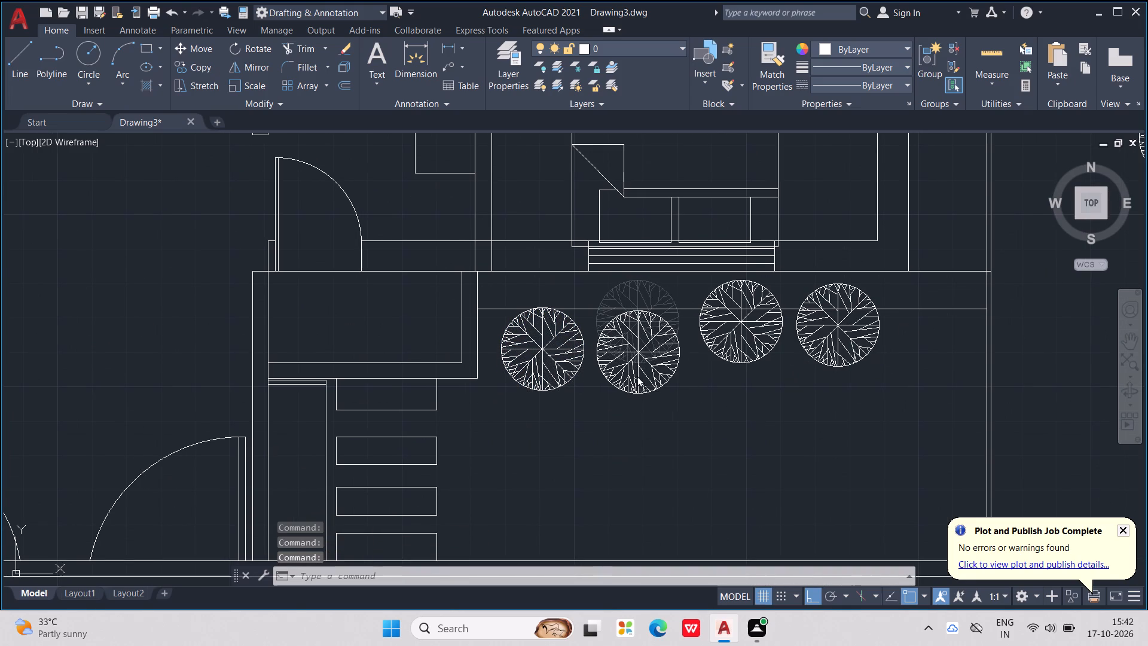
left_click_drag(637, 376, 634, 354)
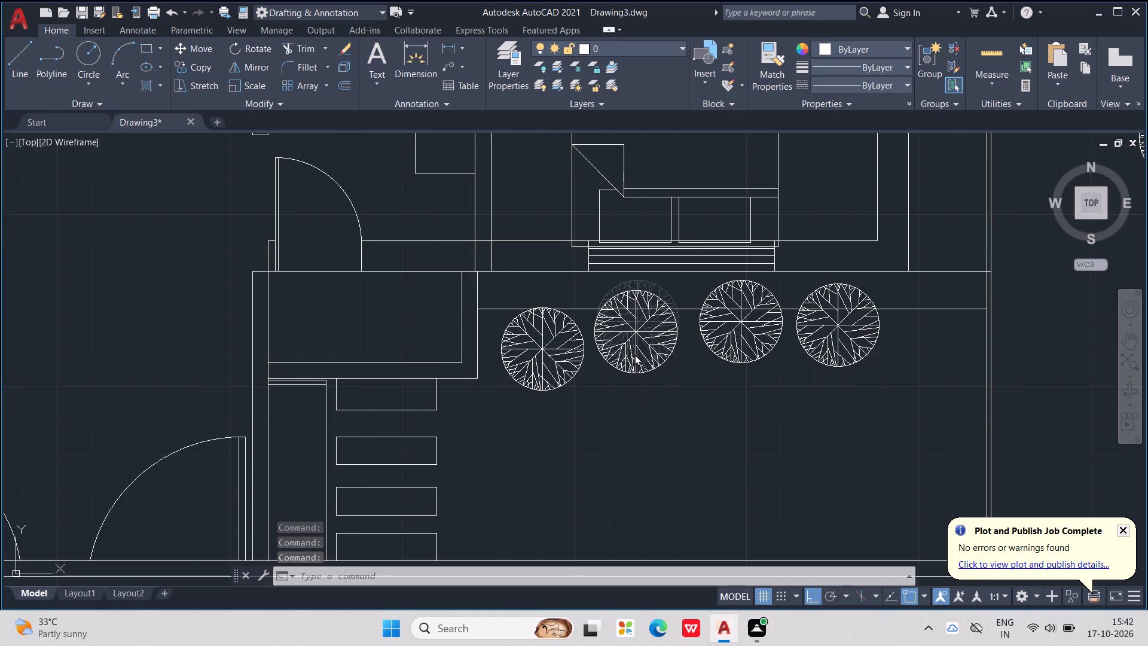
left_click_drag(634, 354, 633, 365)
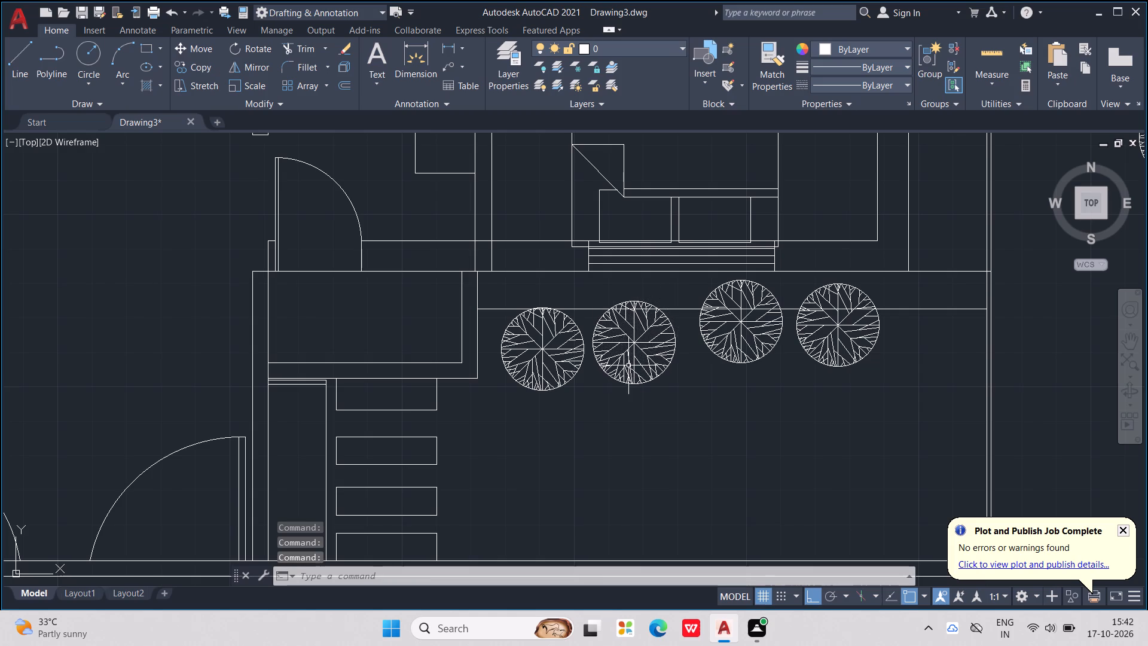
left_click(572, 358)
left_click(564, 359)
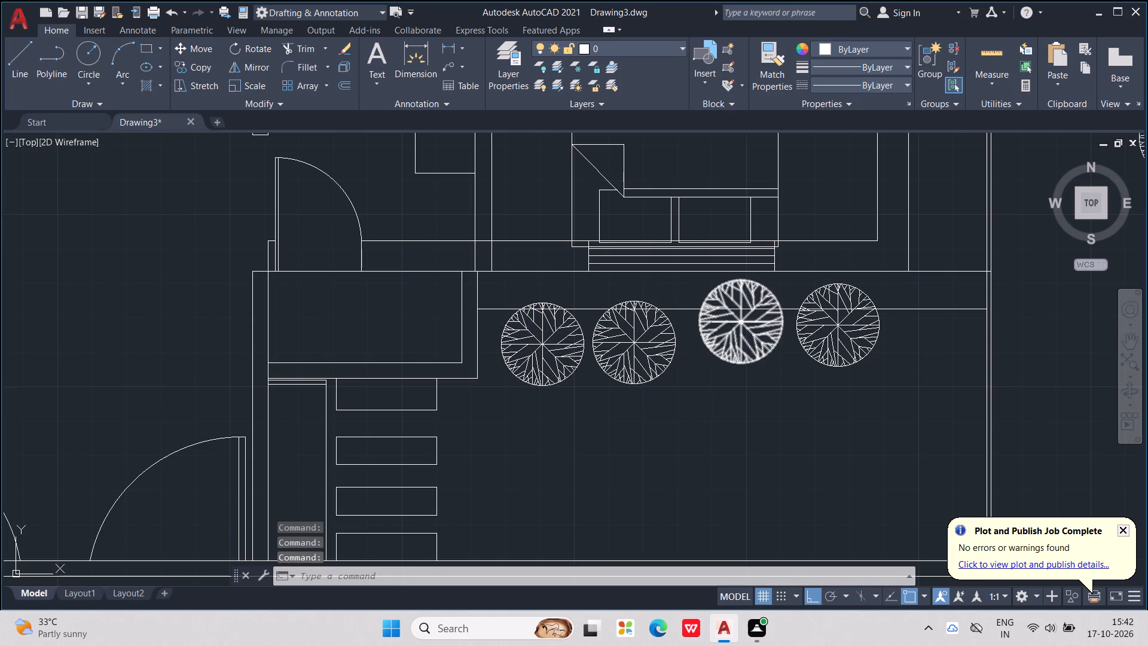
Move the third and fourth plants slightly south and west to align and space them evenly with the first two.
left_click_drag(738, 323, 741, 365)
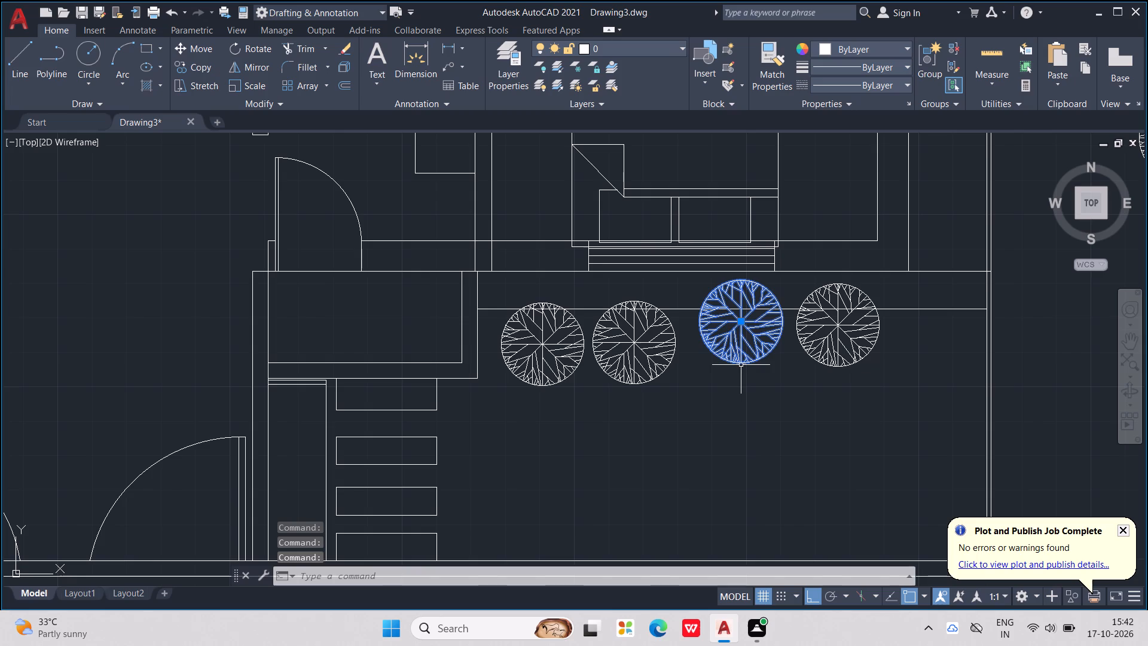
left_click_drag(741, 365, 742, 365)
left_click_drag(761, 320, 750, 326)
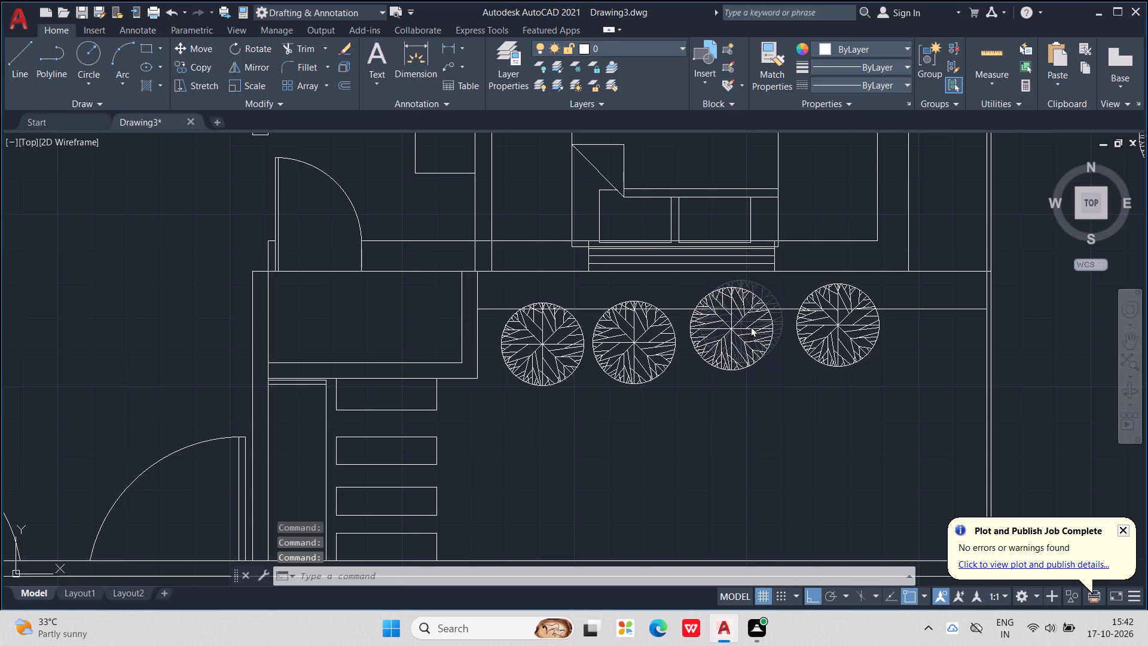
left_click_drag(750, 326, 748, 337)
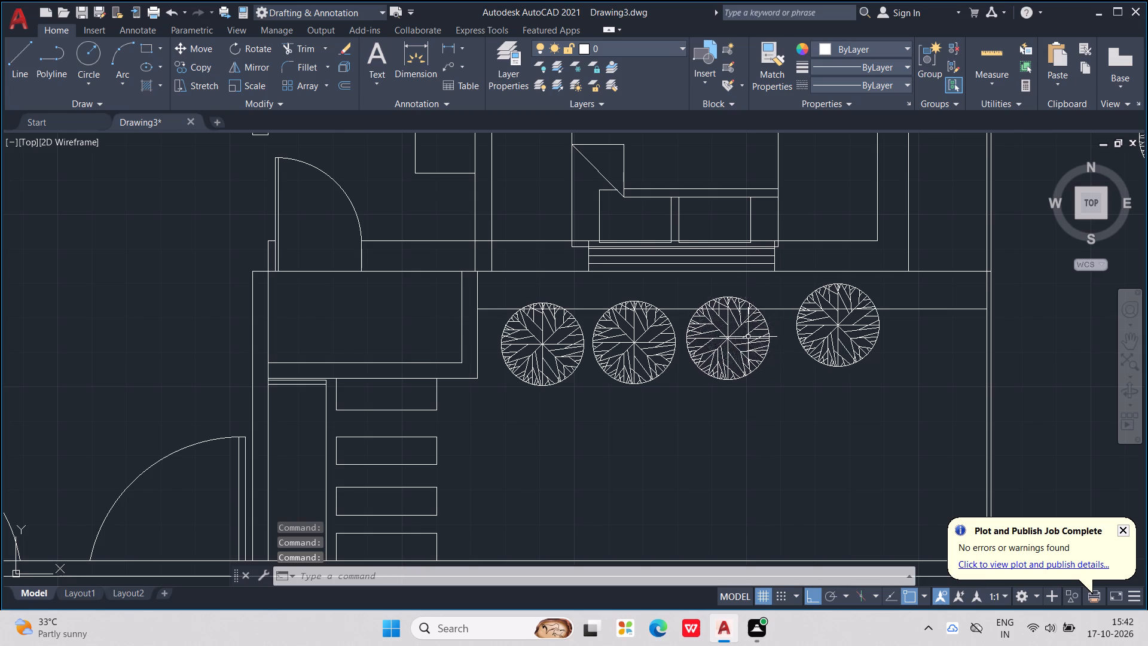
left_click(826, 339)
left_click_drag(839, 323, 833, 342)
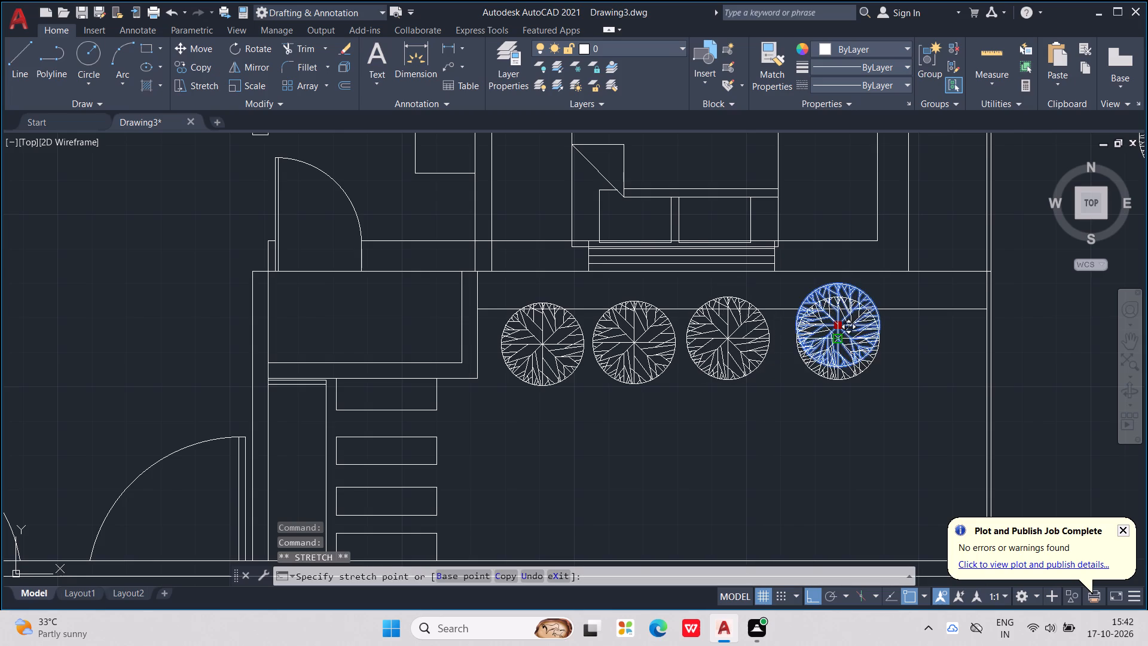
left_click_drag(833, 342, 819, 337)
left_click(819, 337)
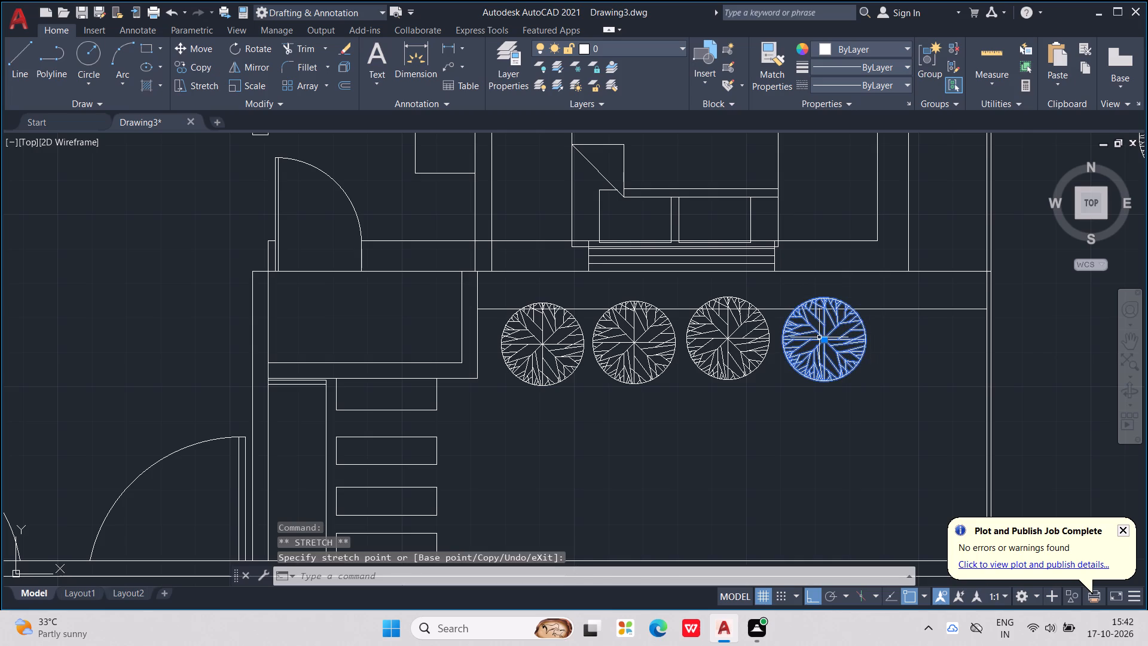
Copy the fourth plant to the east end of the row, near the boundary wall.
middle_click_drag(864, 315, 699, 317)
scroll(699, 317, "down", 2)
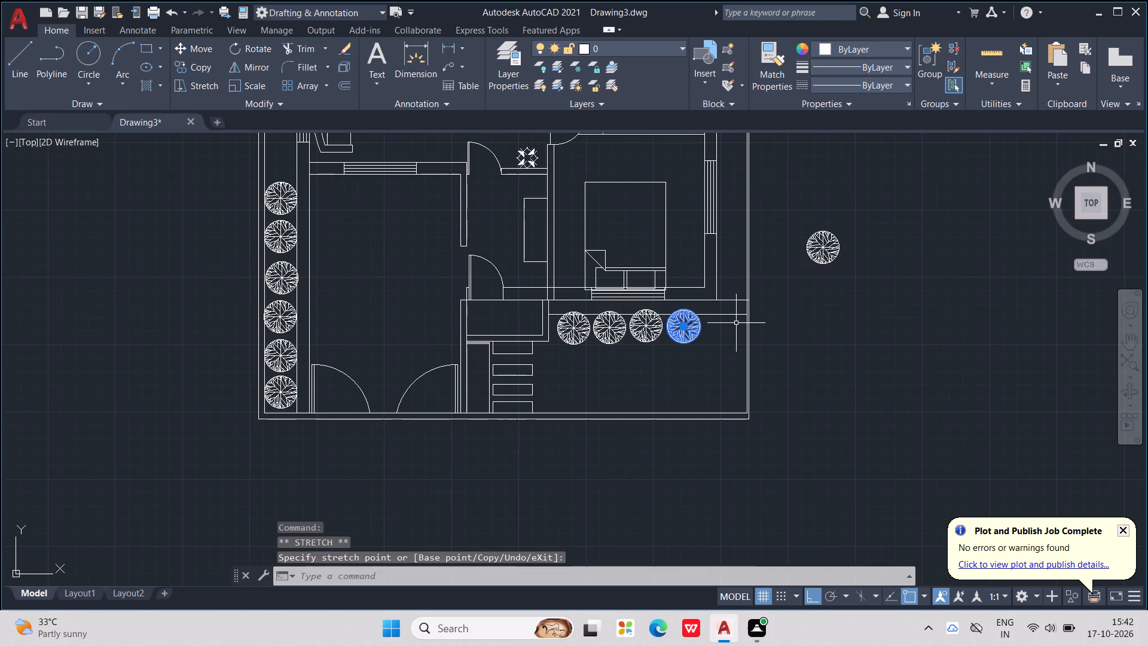
key("ctrl+c")
key("ctrl+v")
scroll(737, 315, "up", 1)
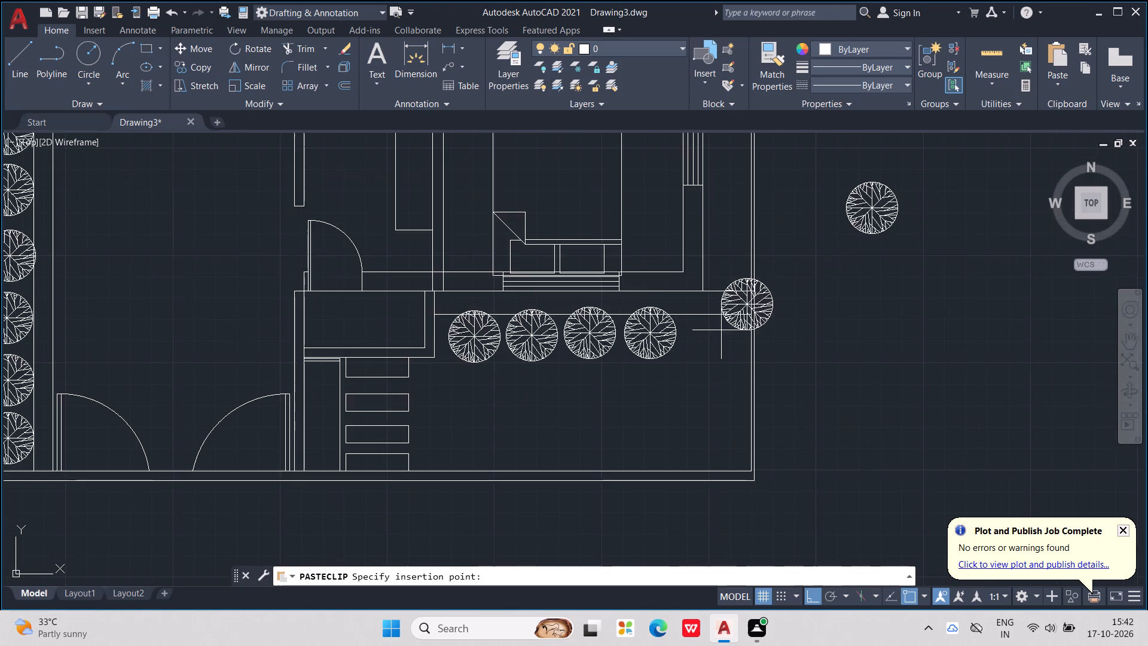
scroll(720, 331, "up", 2)
scroll(683, 356, "down", 3)
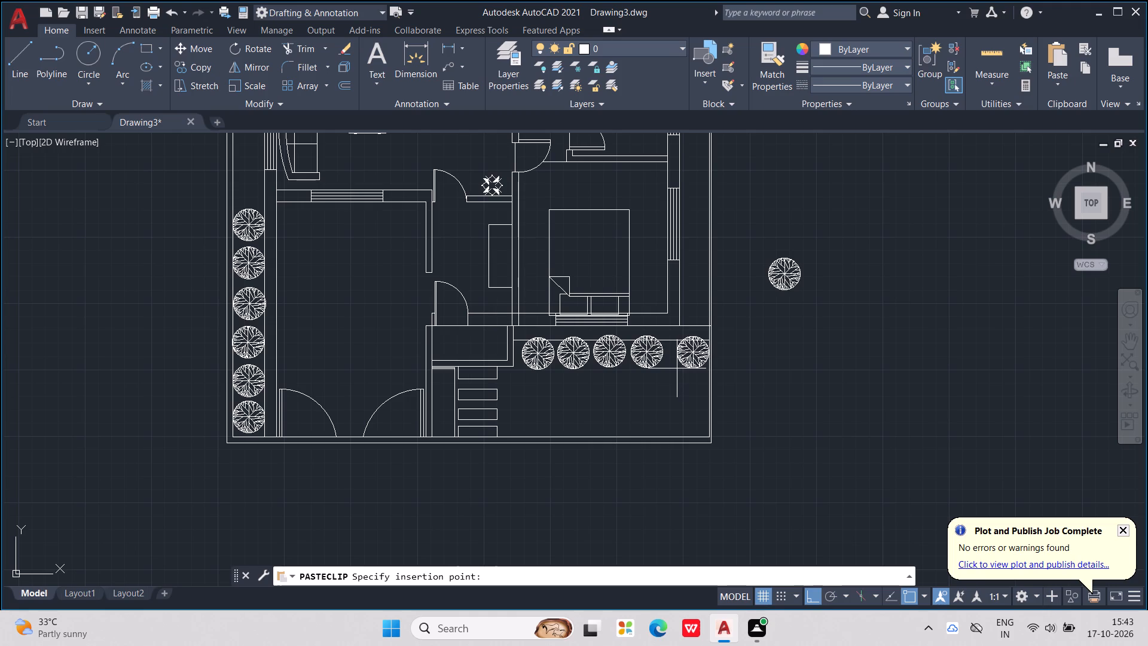
scroll(677, 368, "up", 1)
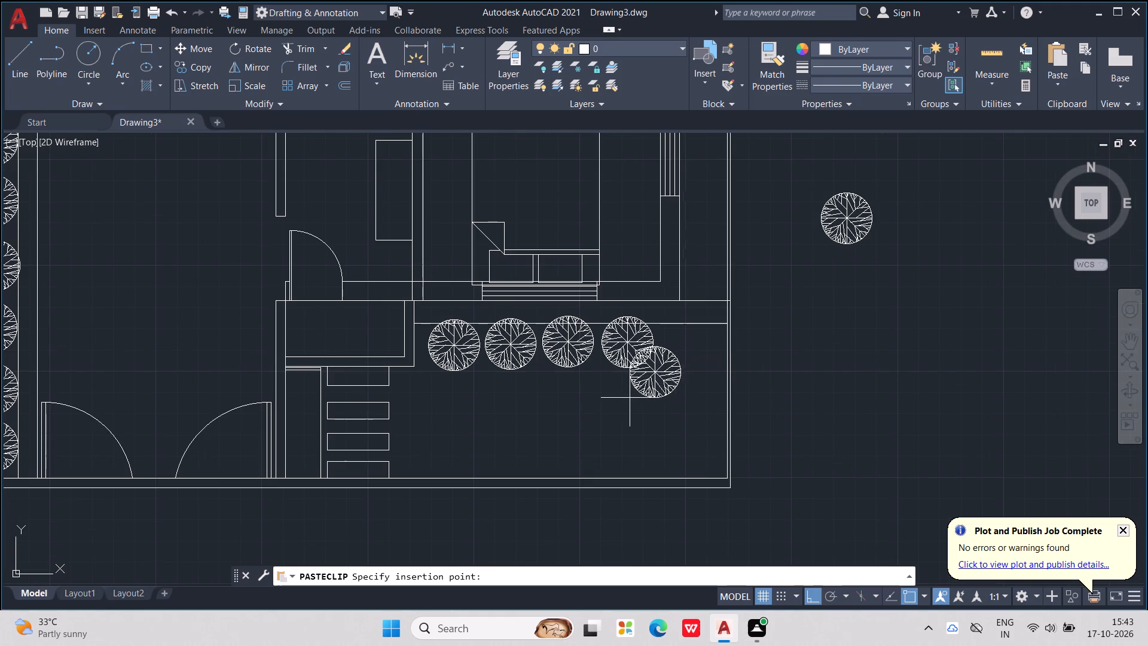
scroll(626, 398, "down", 2)
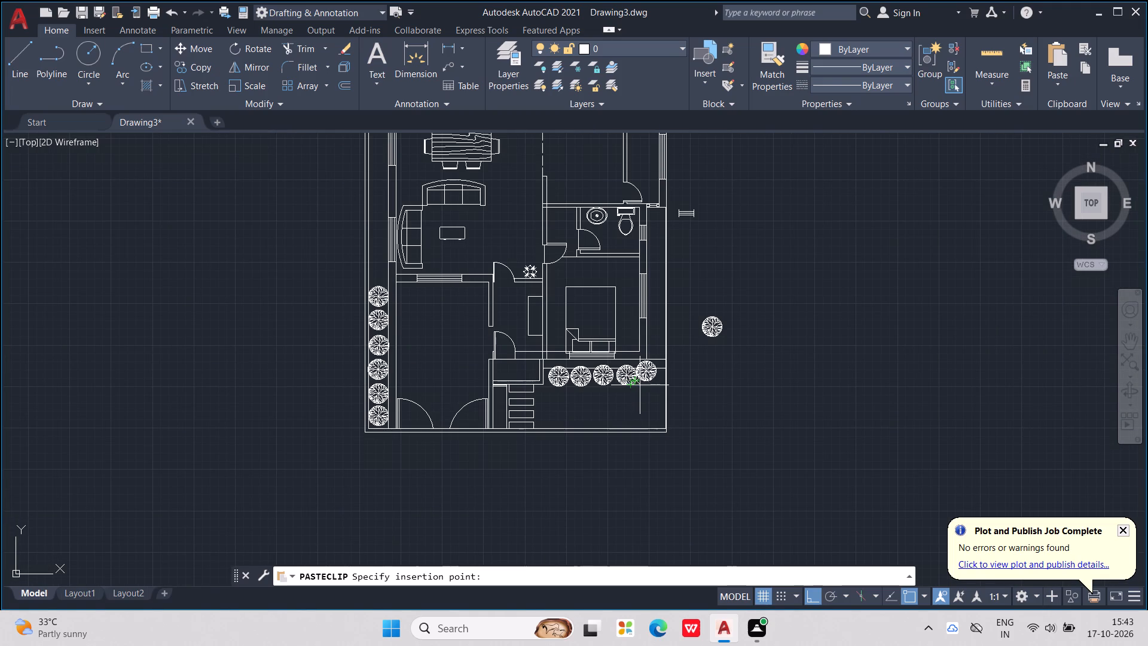
left_click(642, 388)
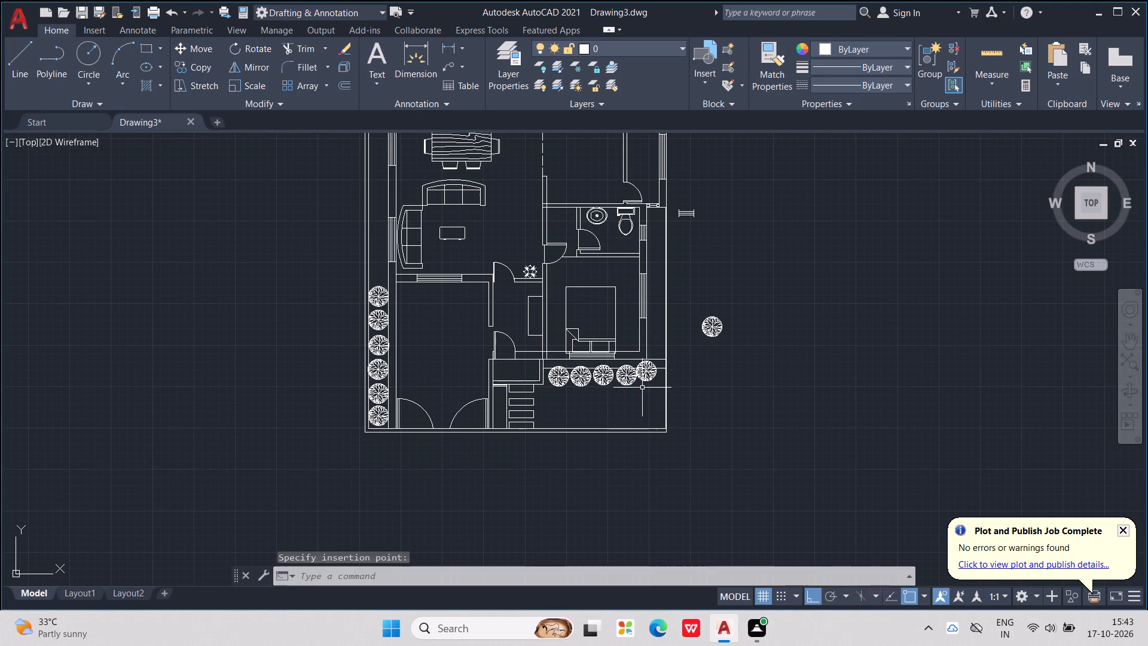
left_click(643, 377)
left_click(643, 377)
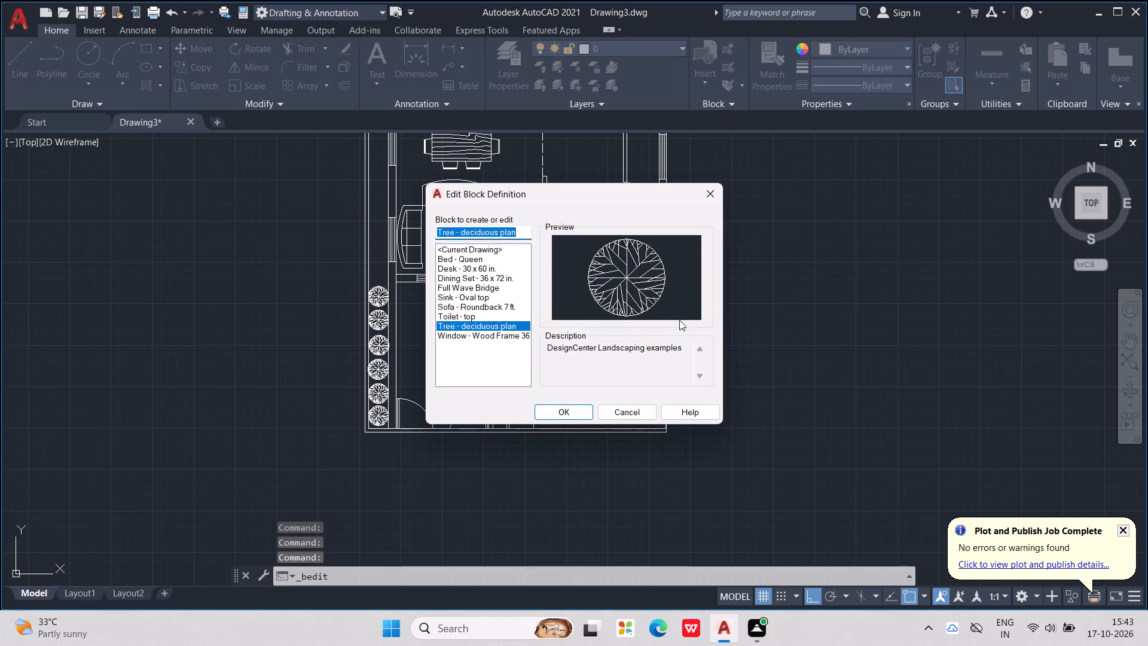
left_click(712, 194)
Move the easternmost plant of the south row slightly south and east so it lines up with the other four plants.
scroll(688, 336, "up", 1)
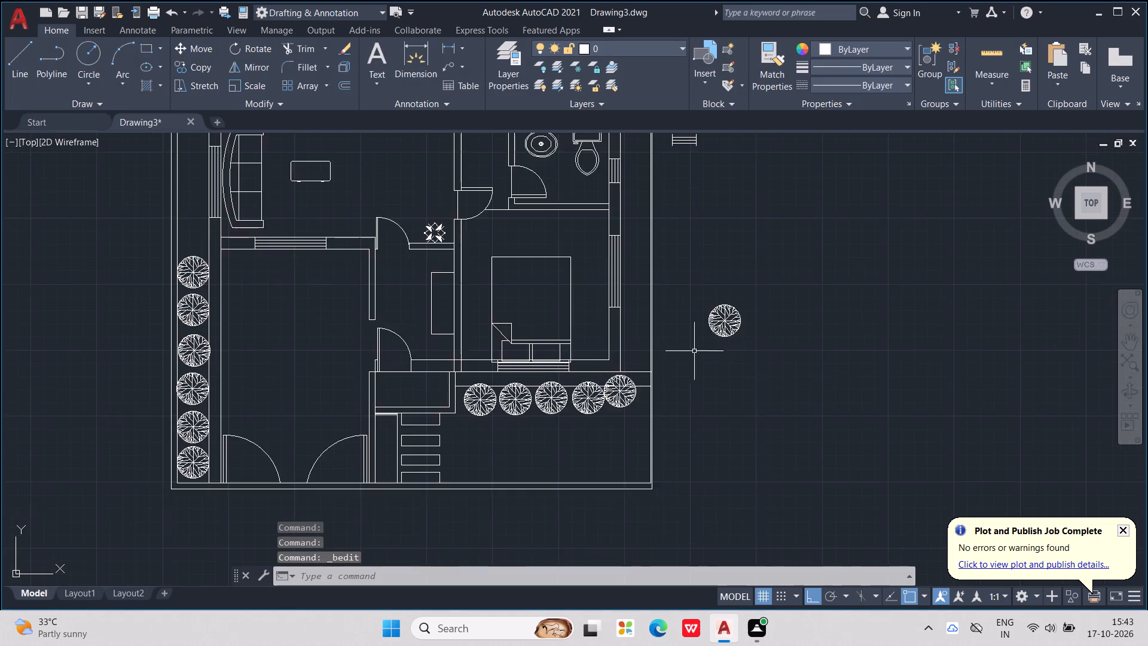
scroll(692, 359, "up", 1)
middle_click_drag(690, 355, 707, 186)
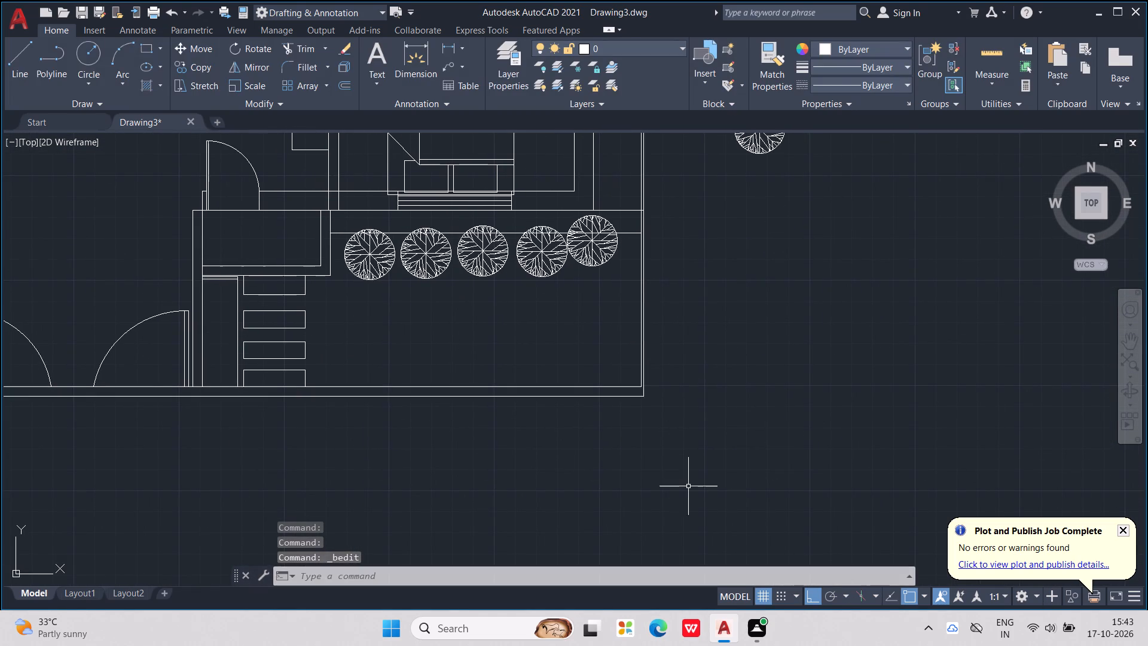
scroll(487, 301, "down", 1)
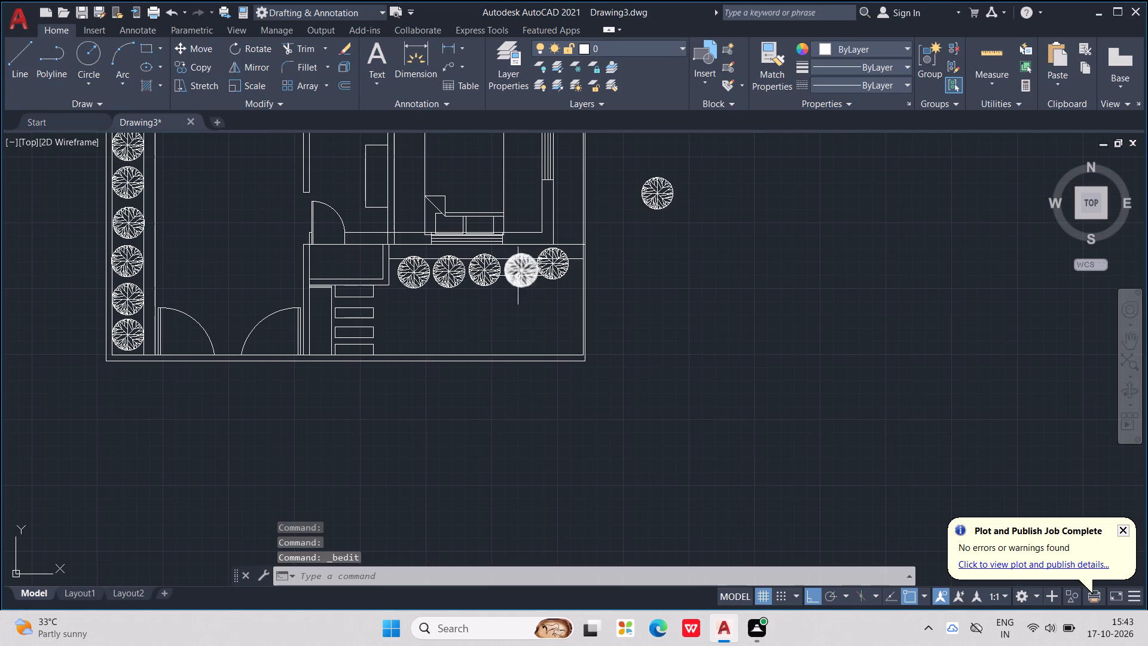
left_click(560, 262)
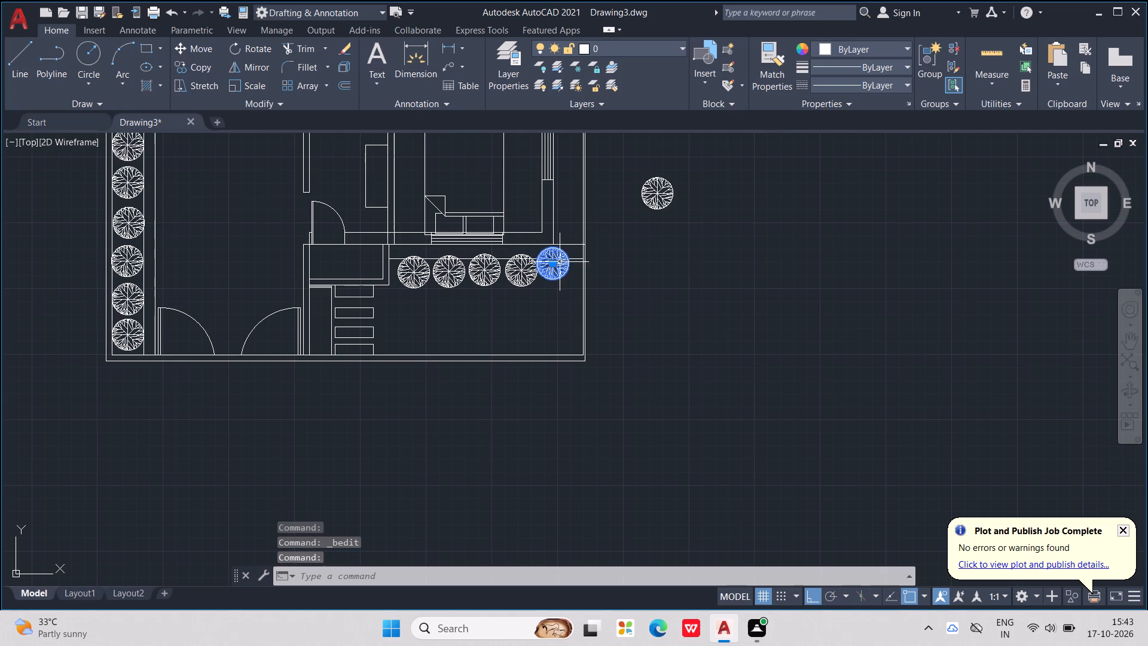
left_click_drag(560, 260, 564, 267)
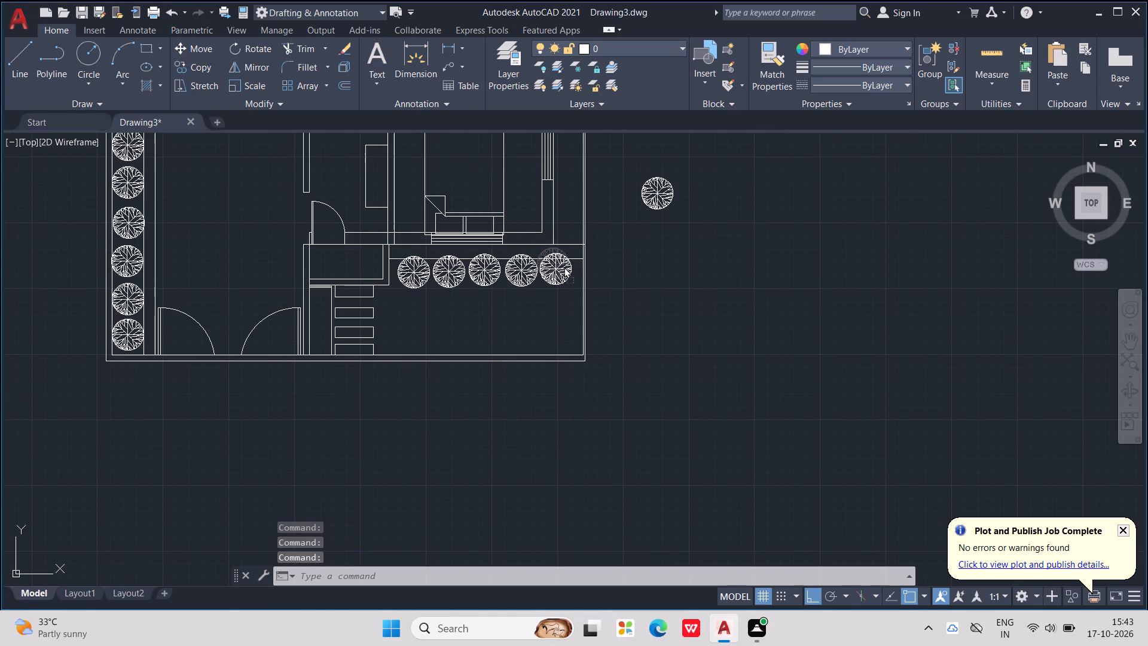
left_click_drag(564, 267, 565, 264)
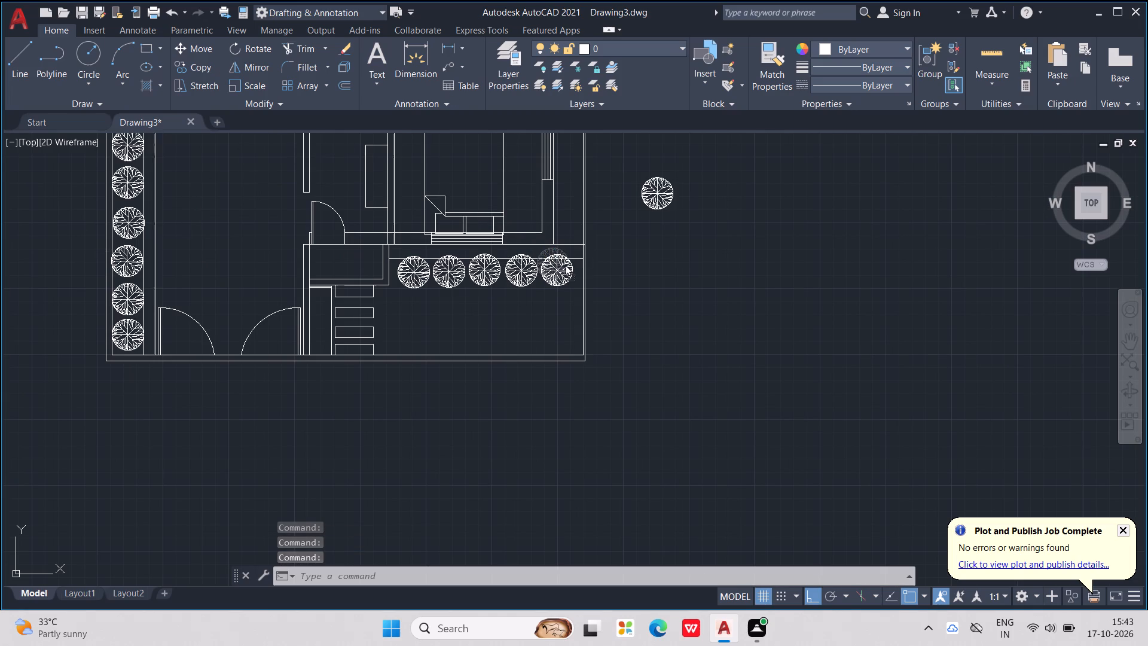
left_click_drag(565, 264, 566, 264)
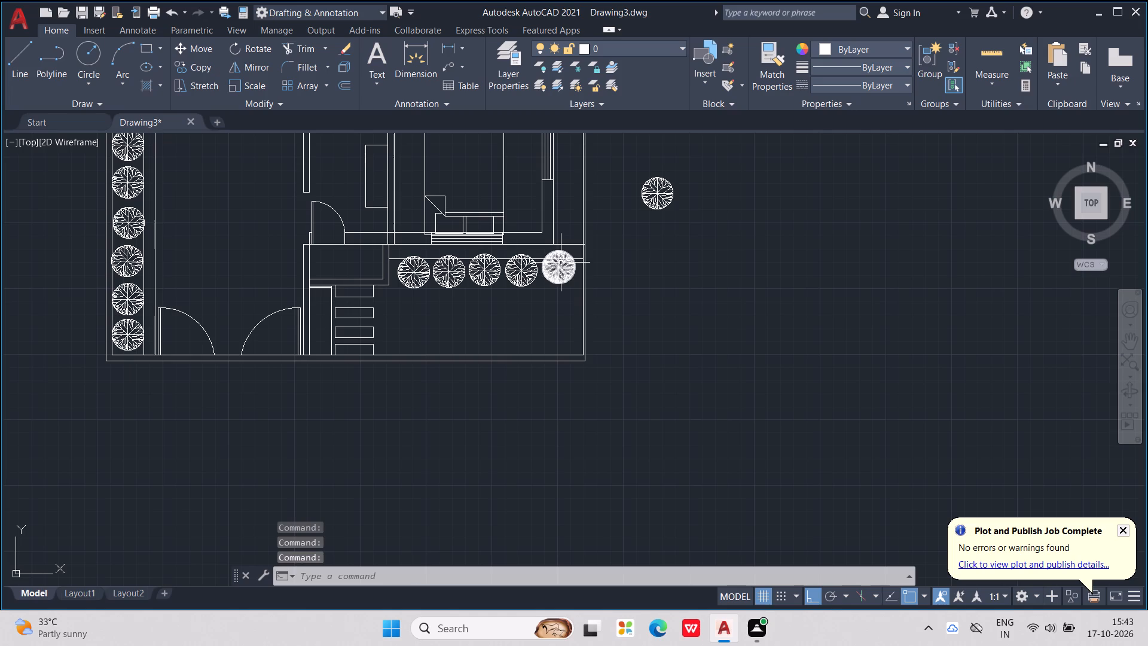
middle_click_drag(693, 252, 841, 245)
scroll(648, 236, "up", 3)
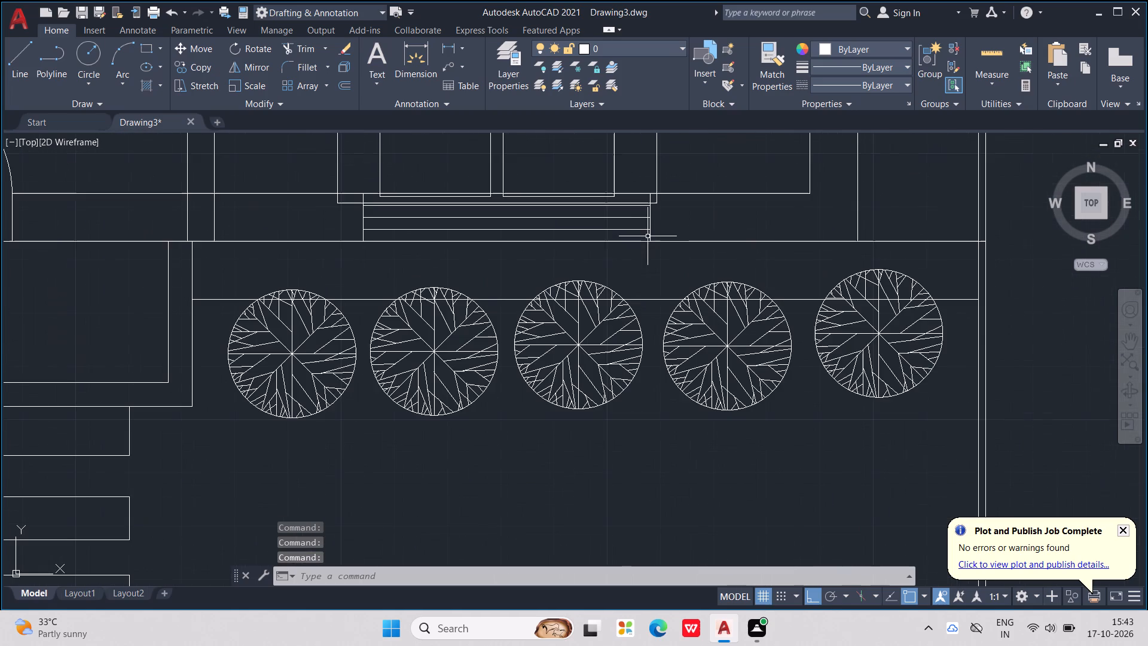
left_click(846, 297)
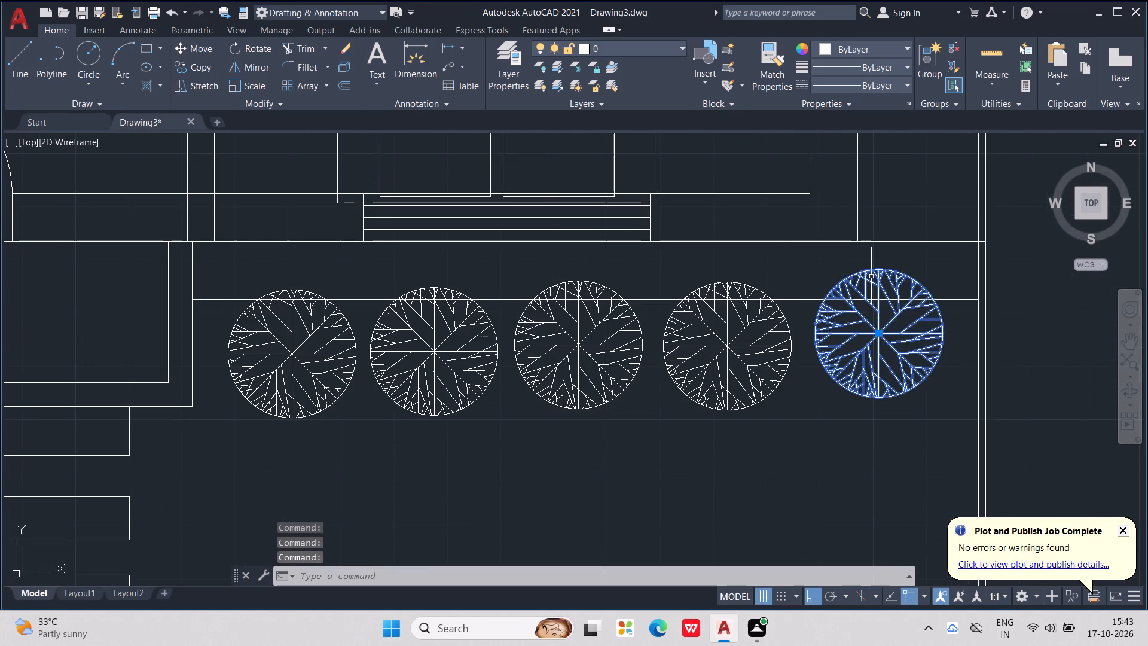
left_click_drag(874, 270, 883, 288)
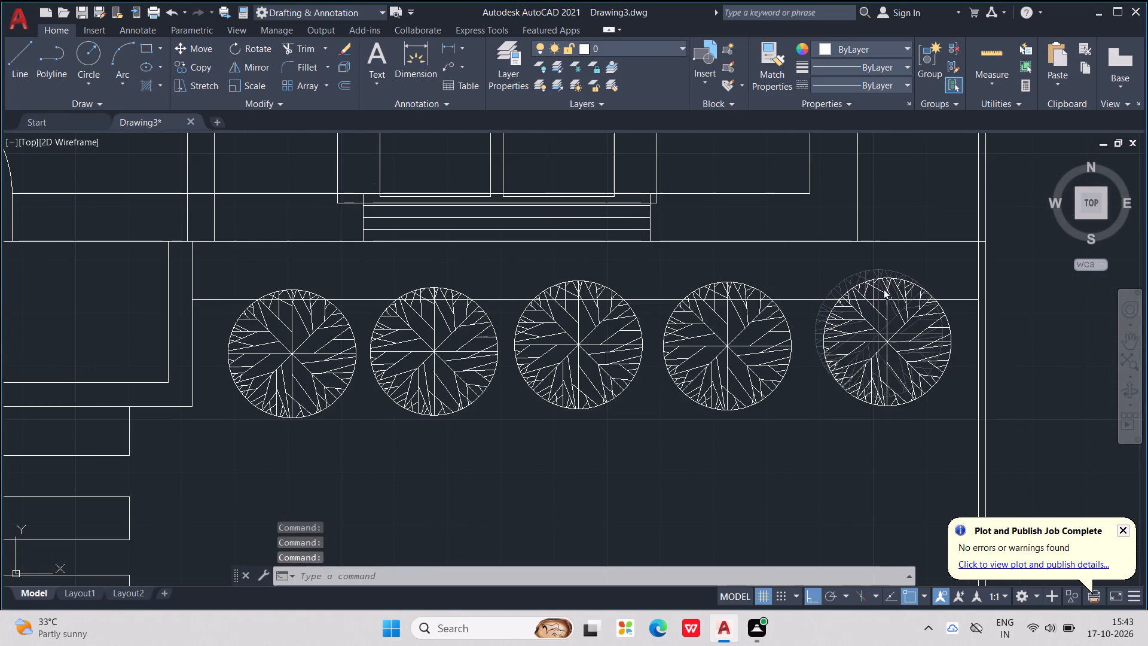
left_click_drag(883, 288, 866, 277)
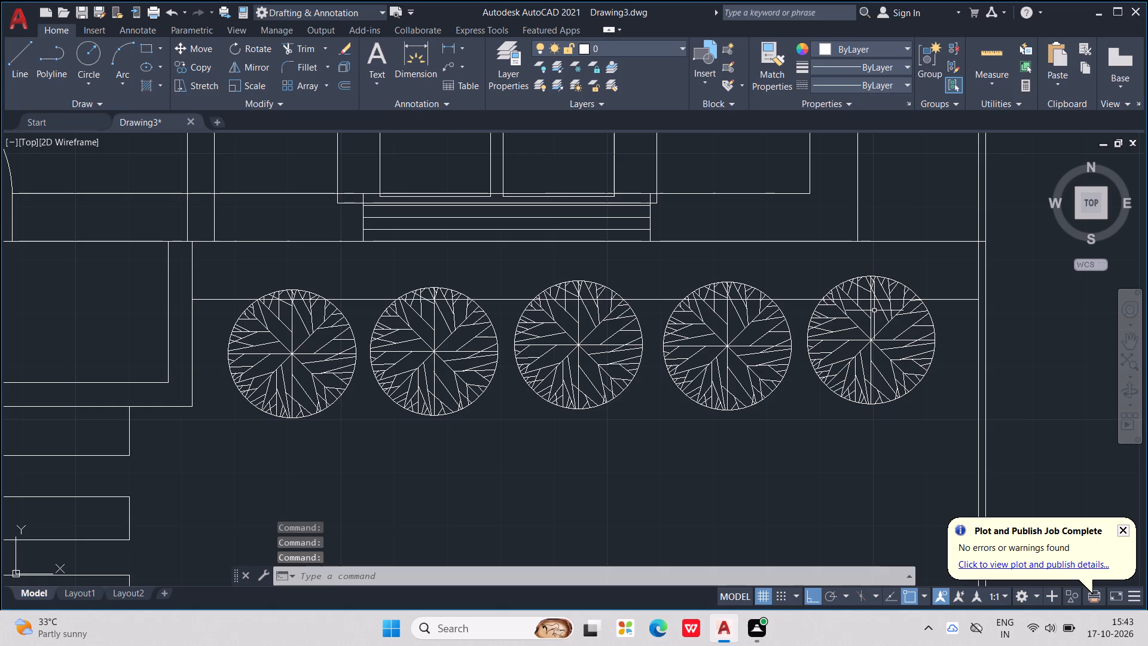
left_click(863, 287)
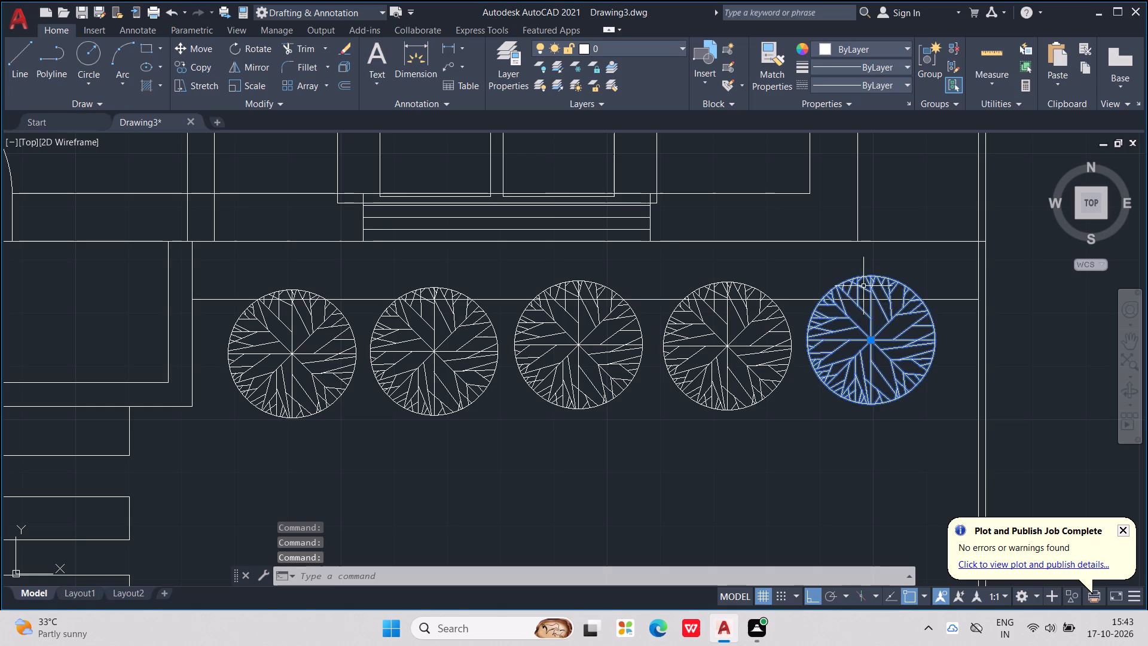
left_click_drag(875, 339, 876, 333)
left_click(876, 333)
left_click_drag(875, 322, 879, 329)
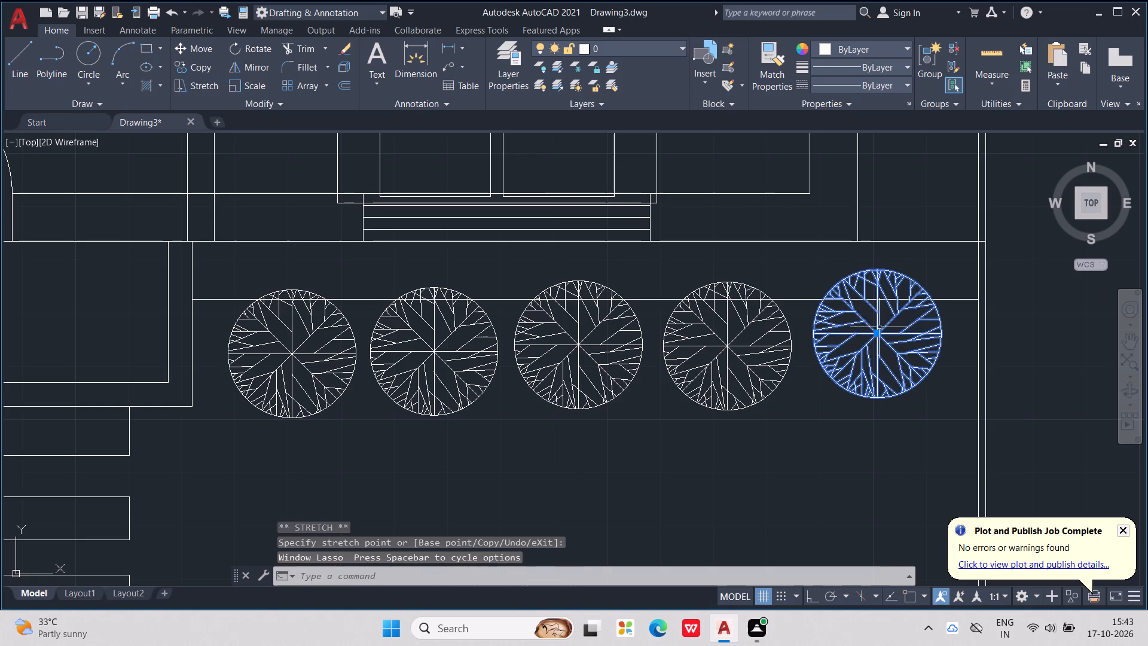
left_click_drag(862, 278, 873, 292)
key("Escape")
key("Escape")
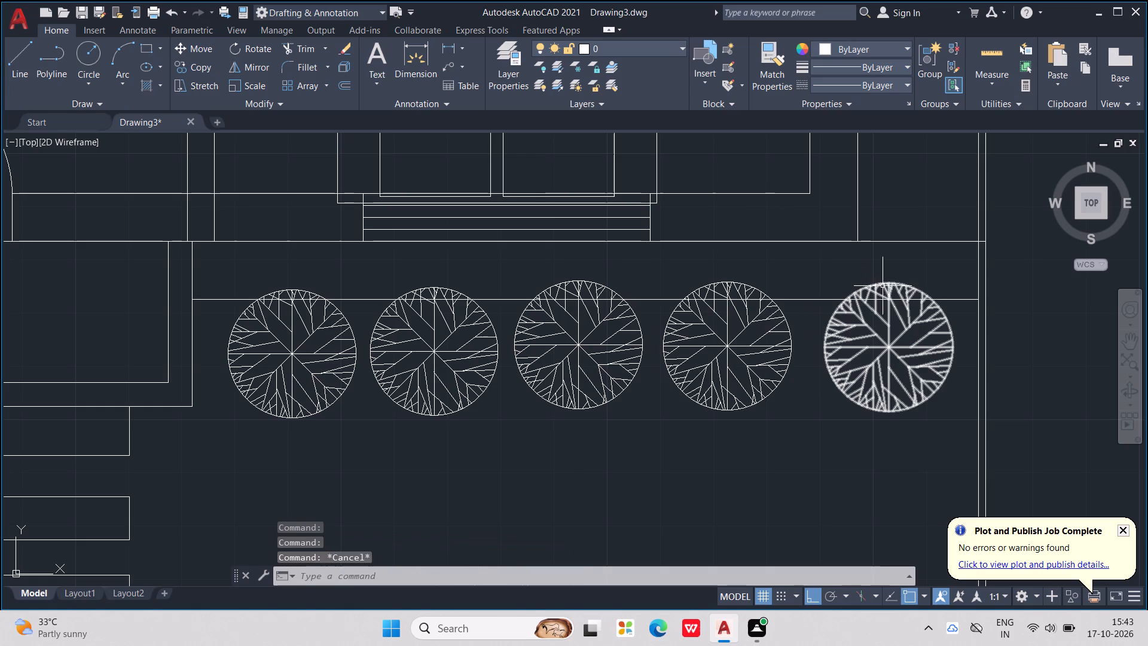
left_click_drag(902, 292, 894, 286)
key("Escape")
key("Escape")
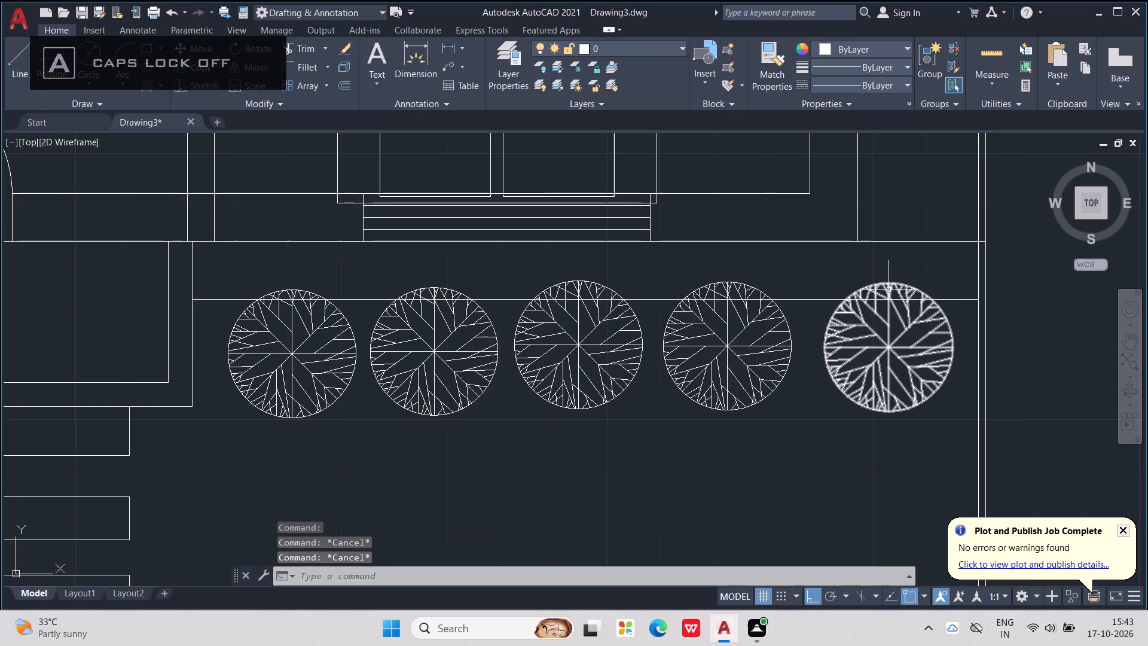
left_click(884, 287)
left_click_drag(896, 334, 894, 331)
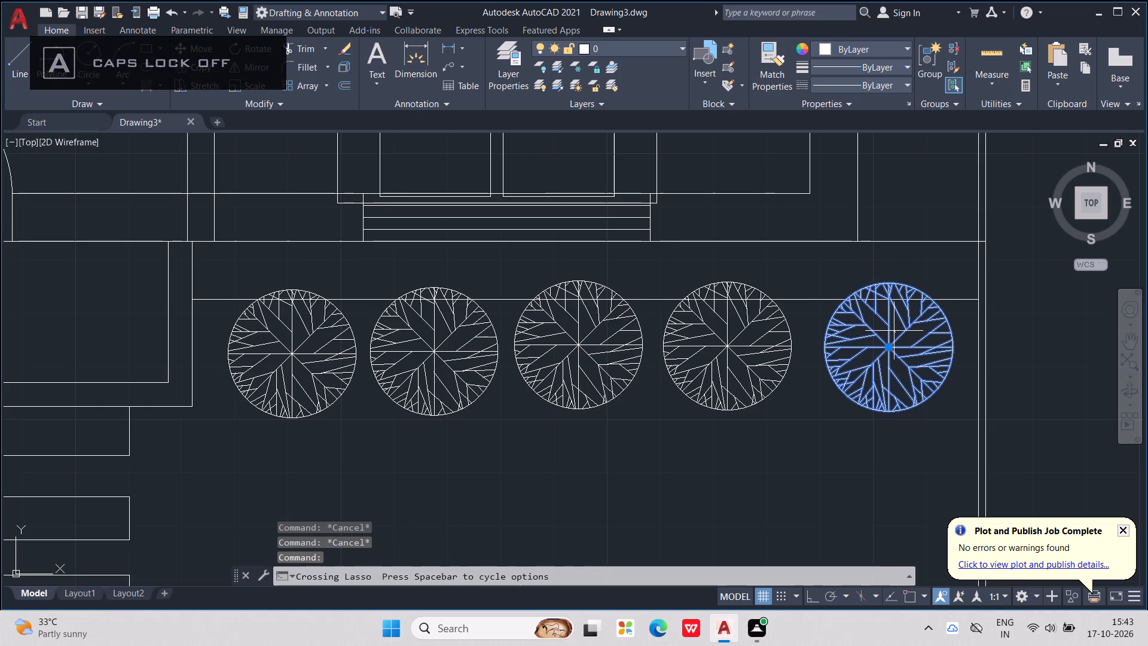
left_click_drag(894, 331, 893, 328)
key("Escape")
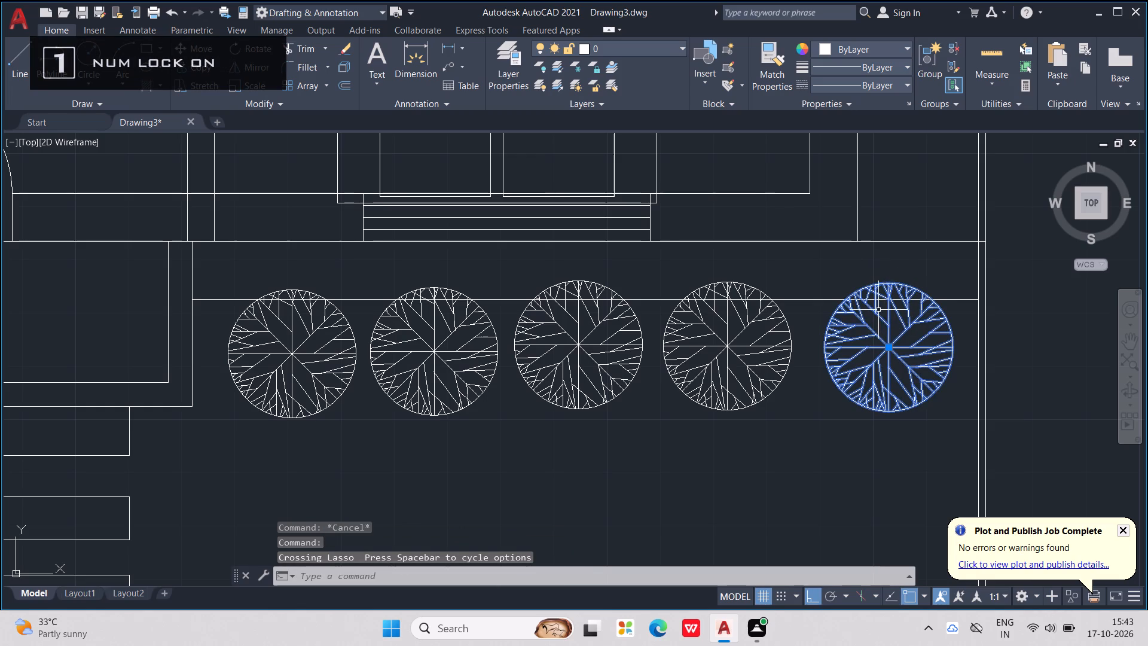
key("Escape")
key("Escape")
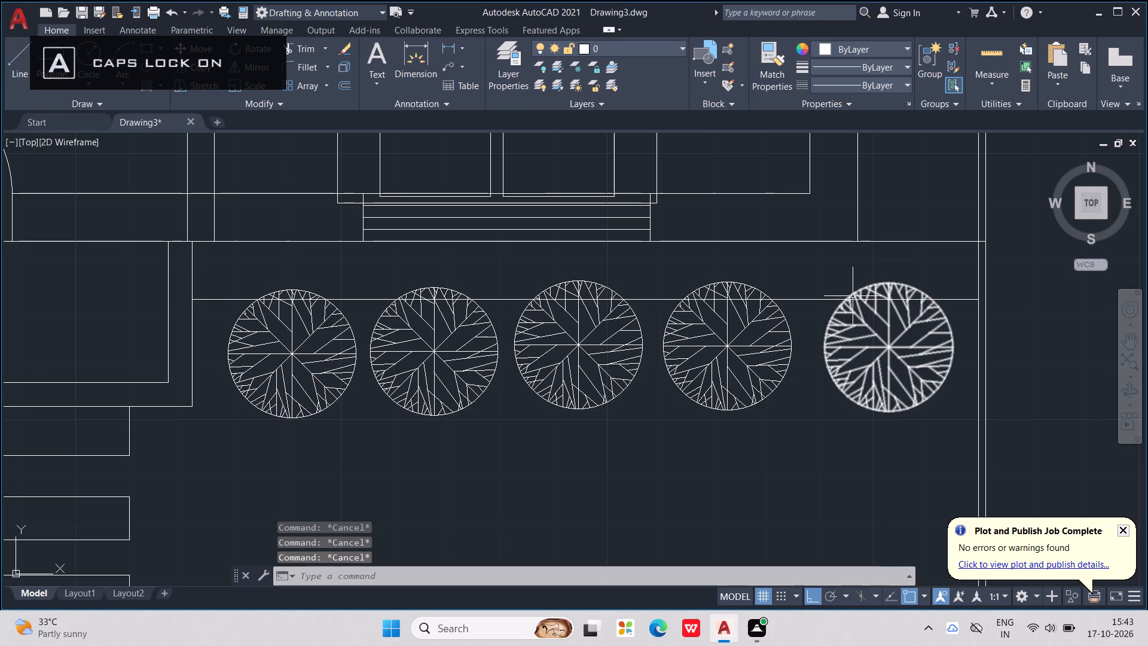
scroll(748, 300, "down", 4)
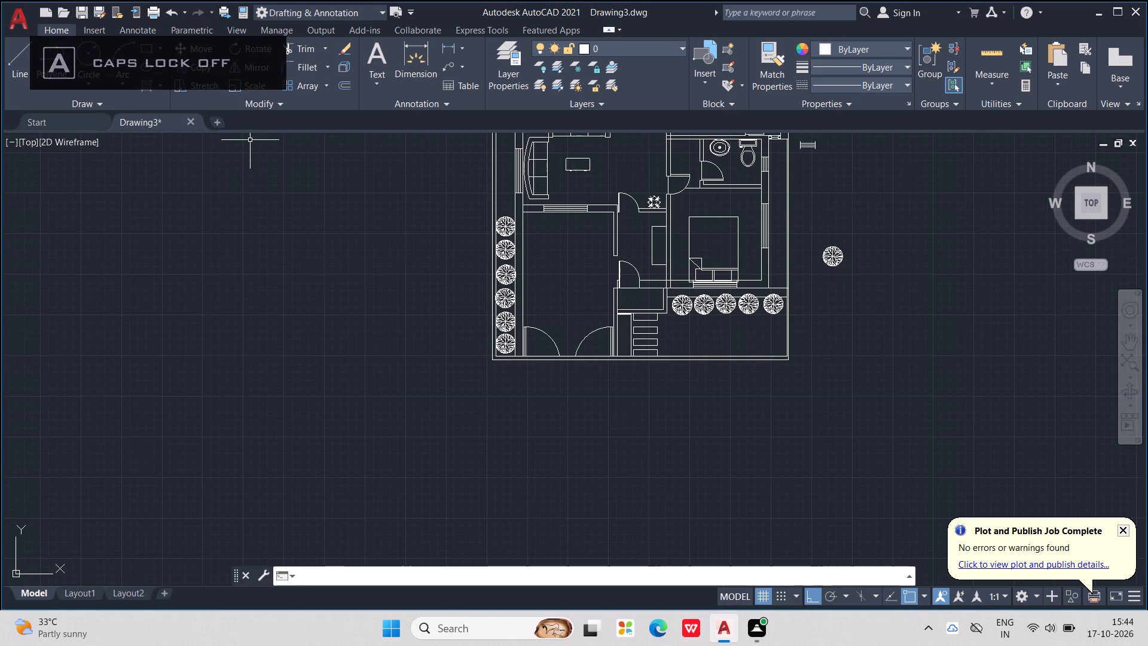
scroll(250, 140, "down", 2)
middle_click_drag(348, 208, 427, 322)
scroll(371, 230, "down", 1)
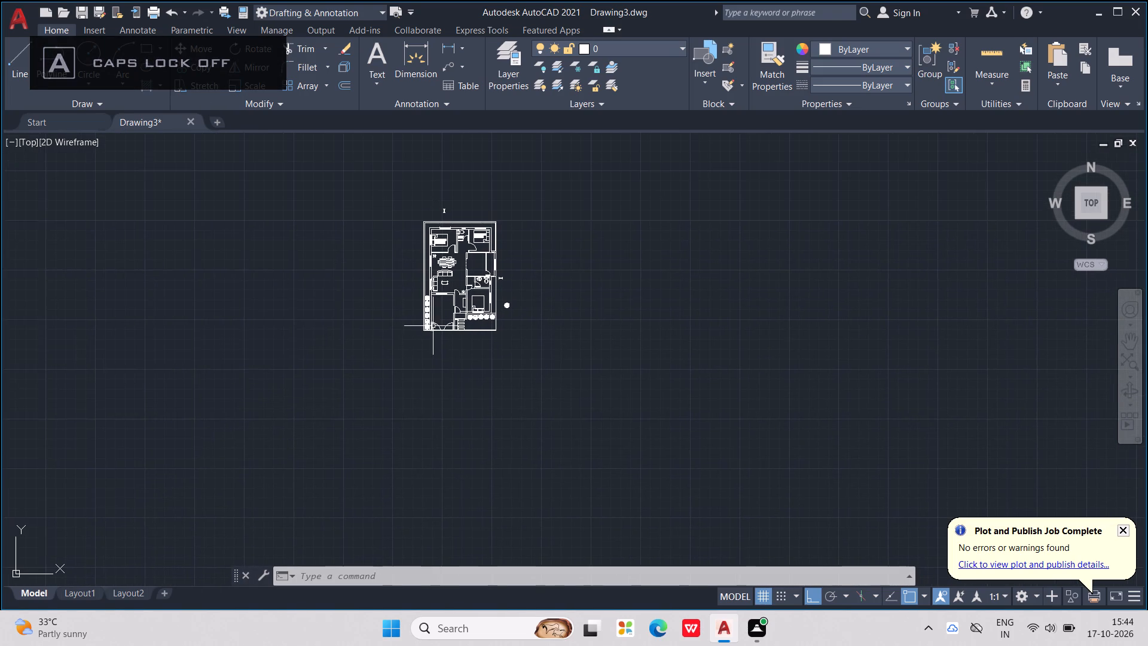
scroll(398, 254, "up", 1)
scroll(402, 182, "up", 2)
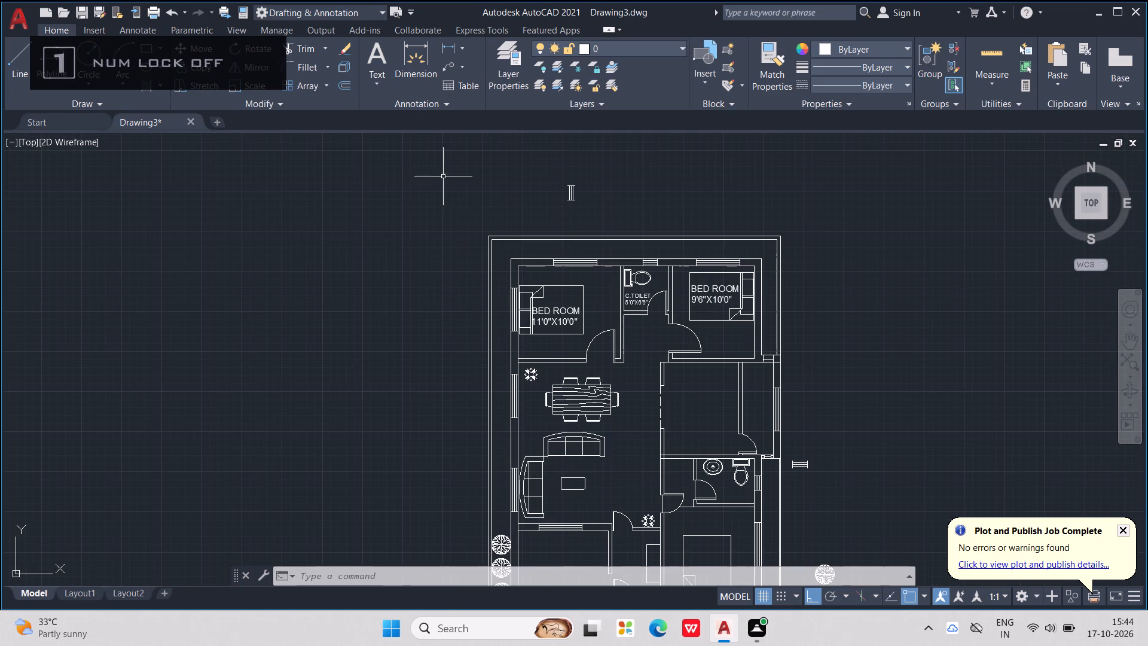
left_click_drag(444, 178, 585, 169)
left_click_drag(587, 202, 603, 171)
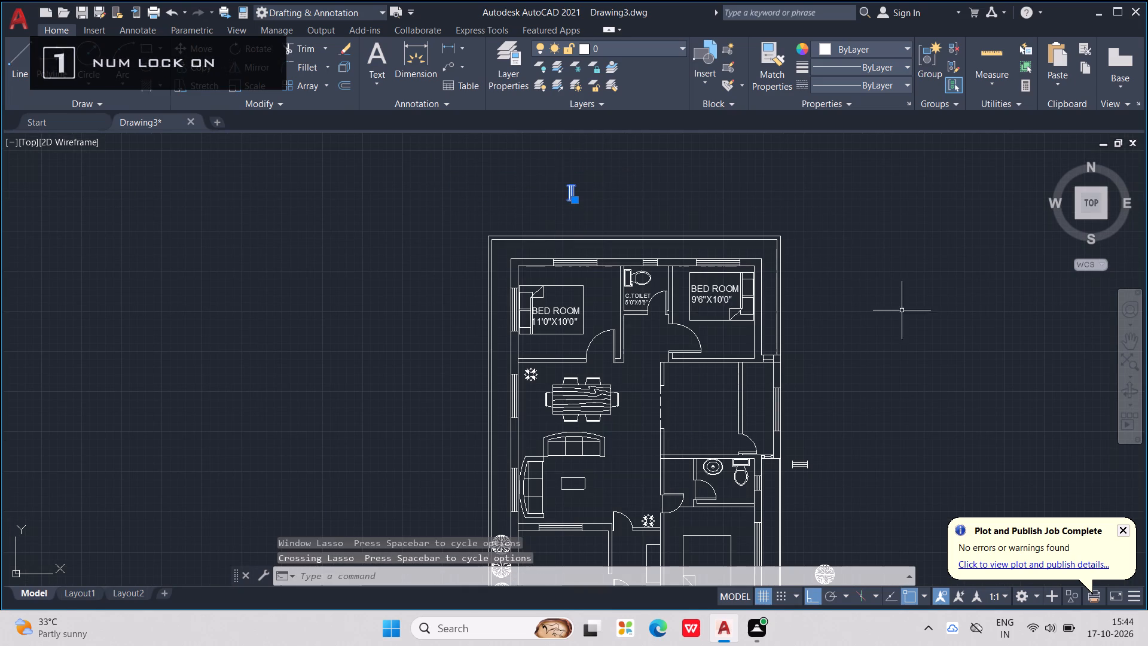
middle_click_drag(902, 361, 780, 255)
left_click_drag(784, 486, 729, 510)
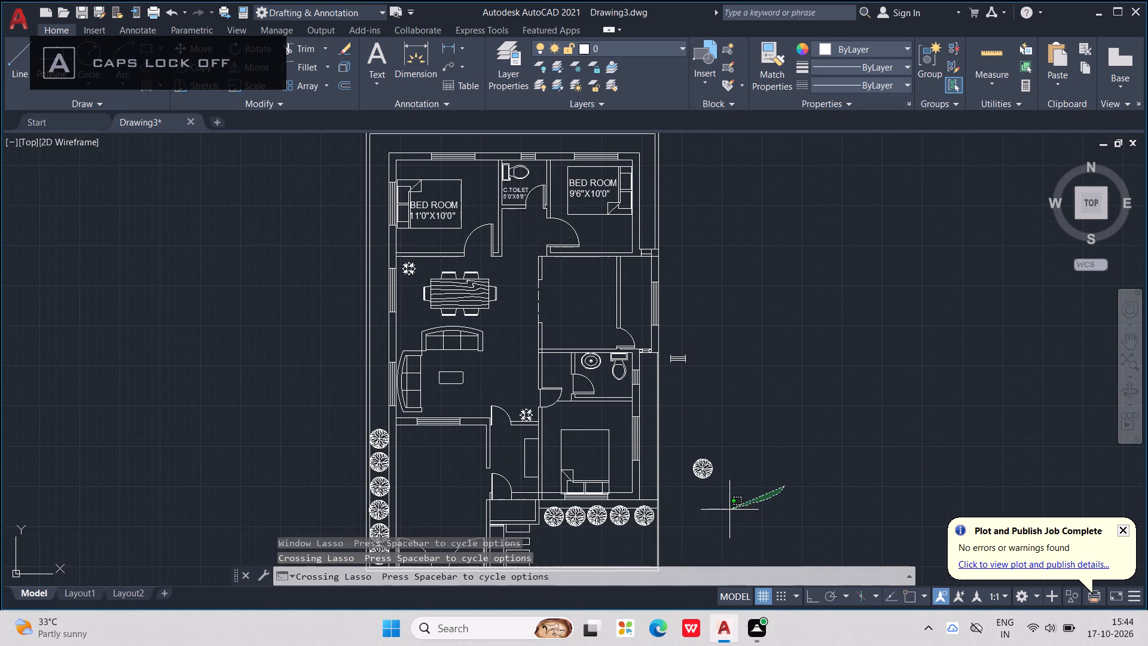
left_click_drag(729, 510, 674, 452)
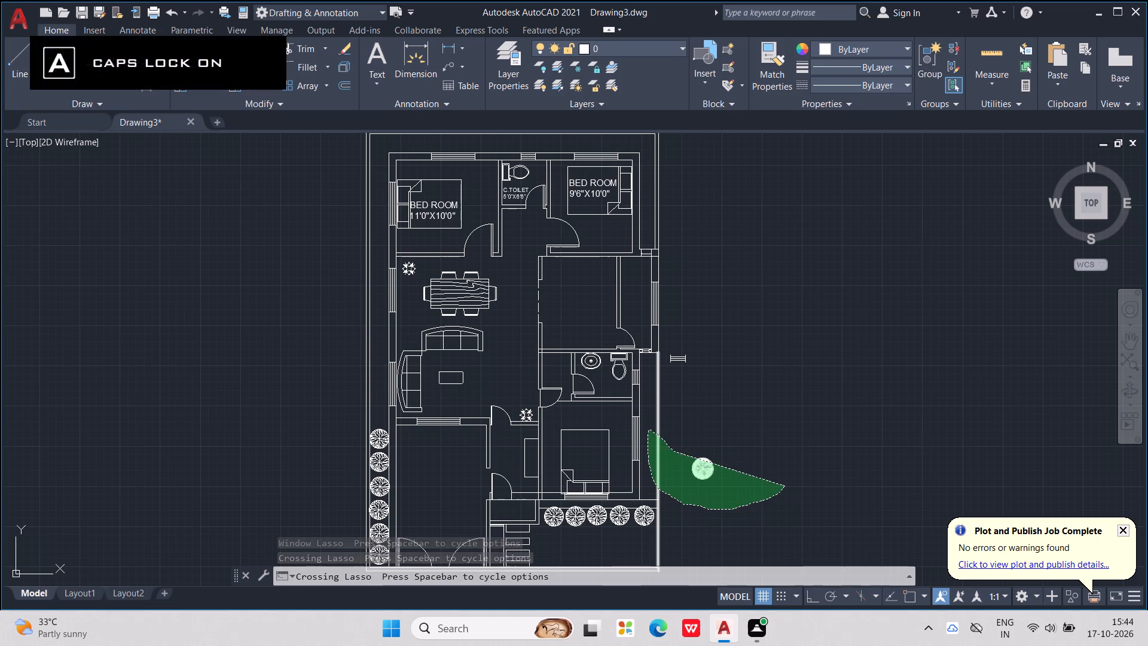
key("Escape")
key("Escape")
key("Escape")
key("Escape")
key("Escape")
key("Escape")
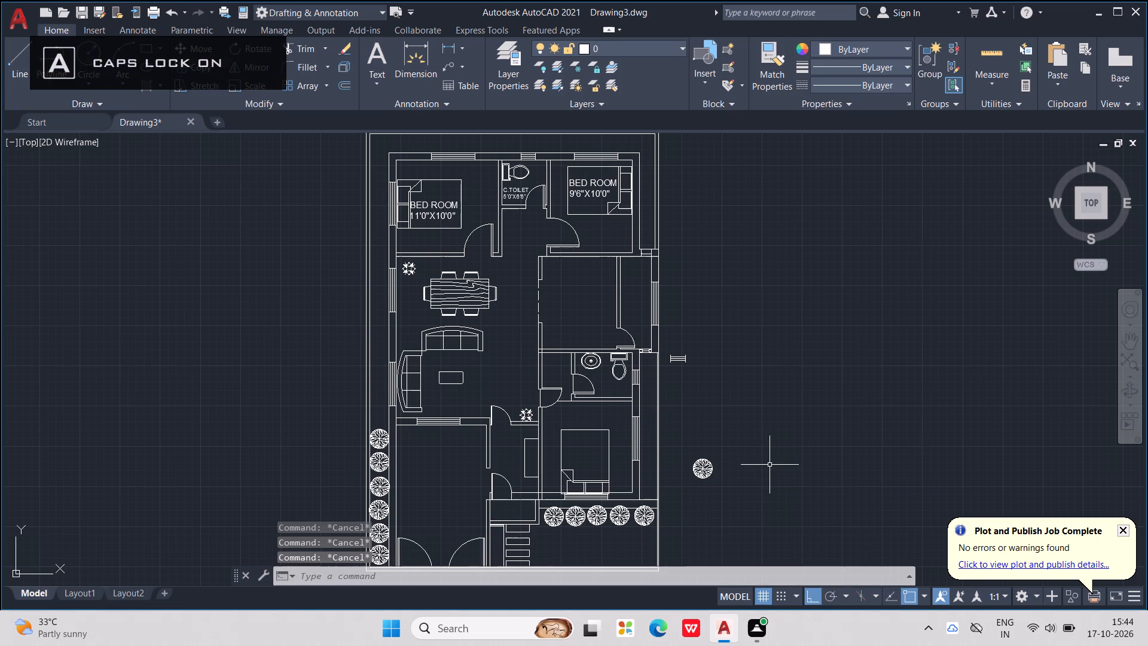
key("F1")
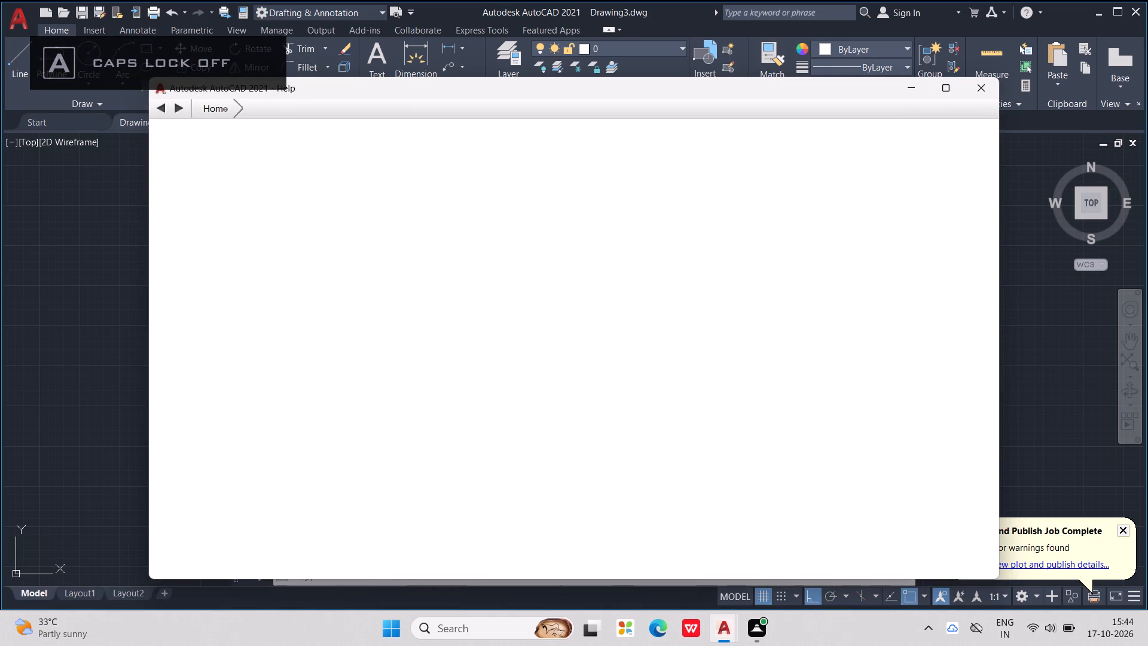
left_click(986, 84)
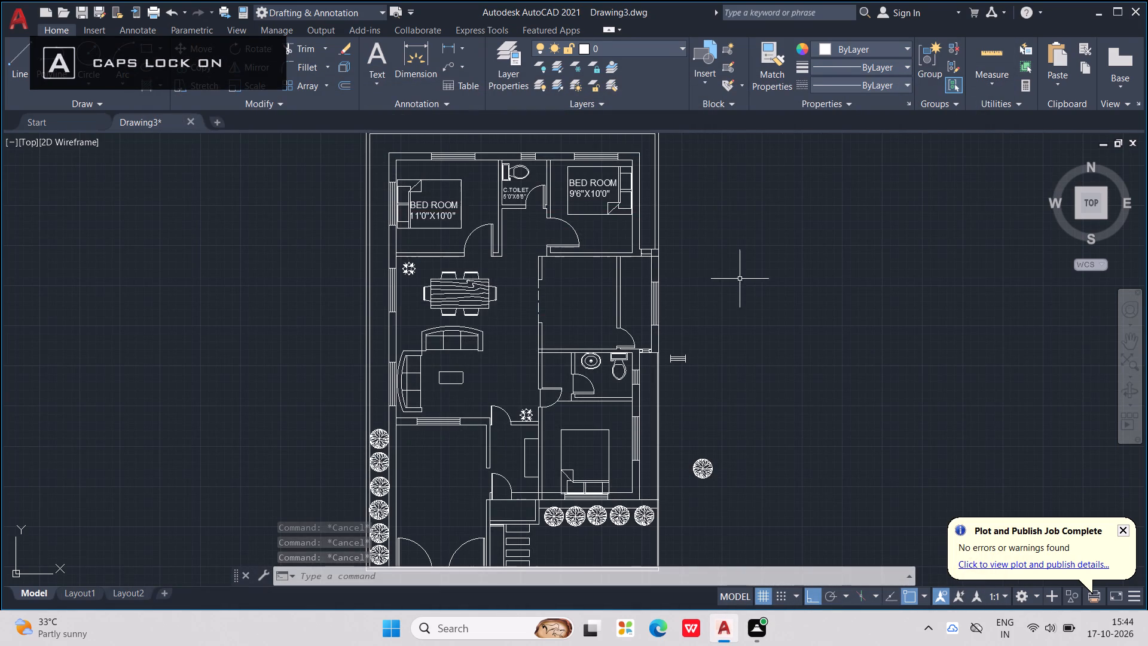
Erase the stray window symbol and spare plant east of the boundary wall, and the stray window symbol north of the house.
scroll(673, 376, "up", 1)
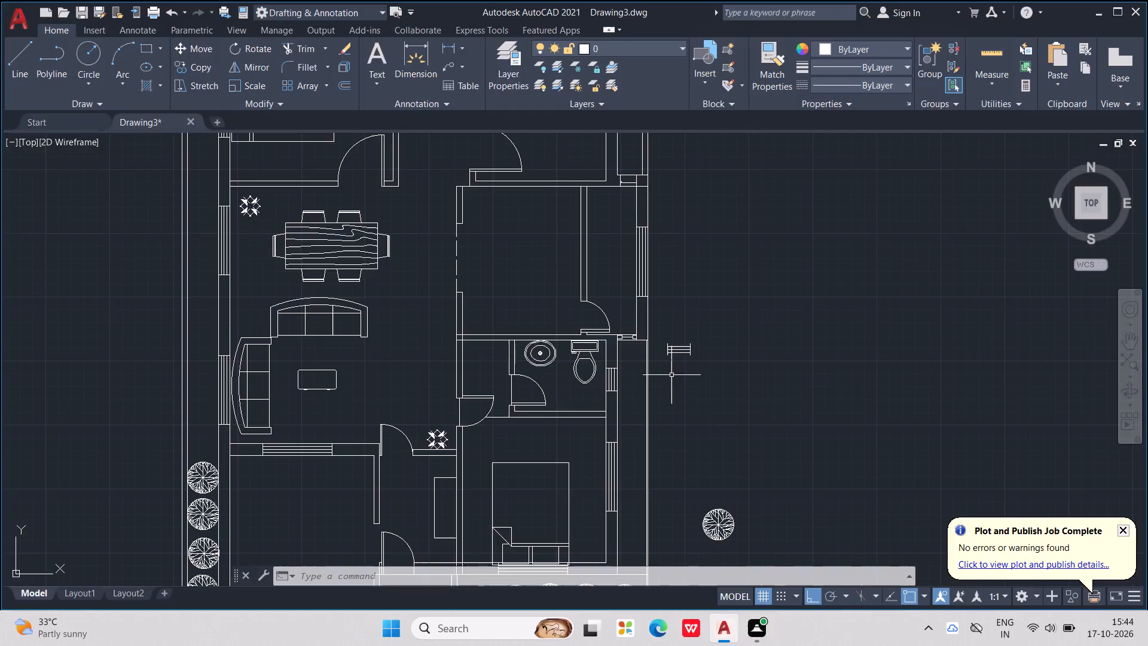
left_click(667, 352)
key("Delete")
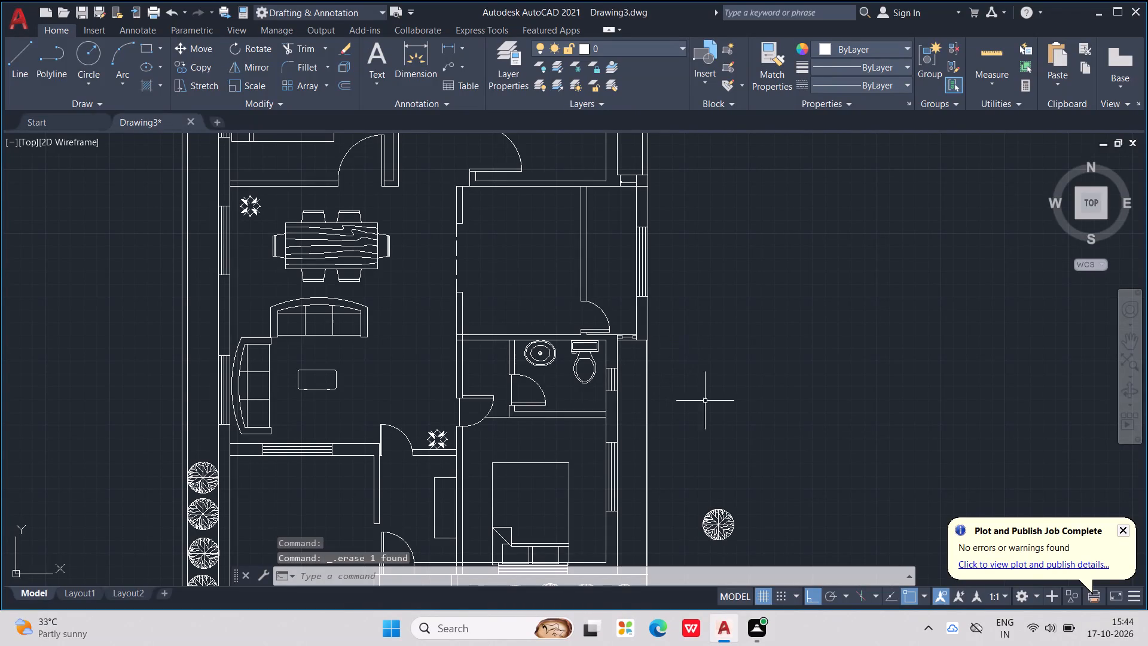
scroll(740, 415, "down", 2)
middle_click_drag(739, 411, 732, 395)
left_click(725, 443)
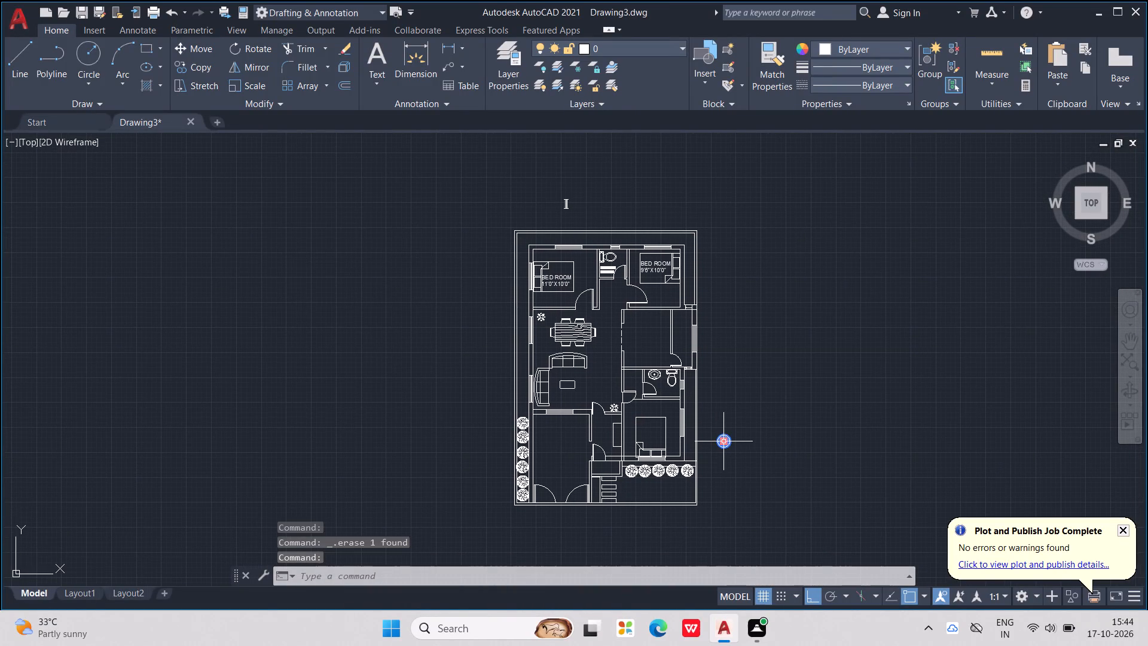
key("Delete")
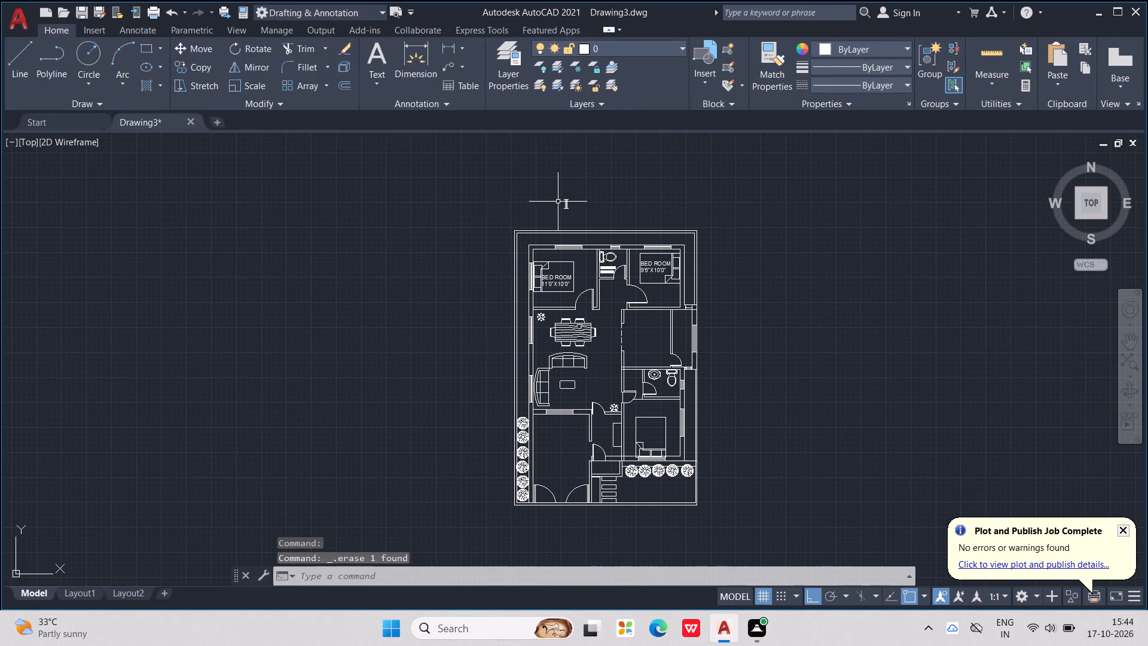
left_click(565, 203)
key("Delete")
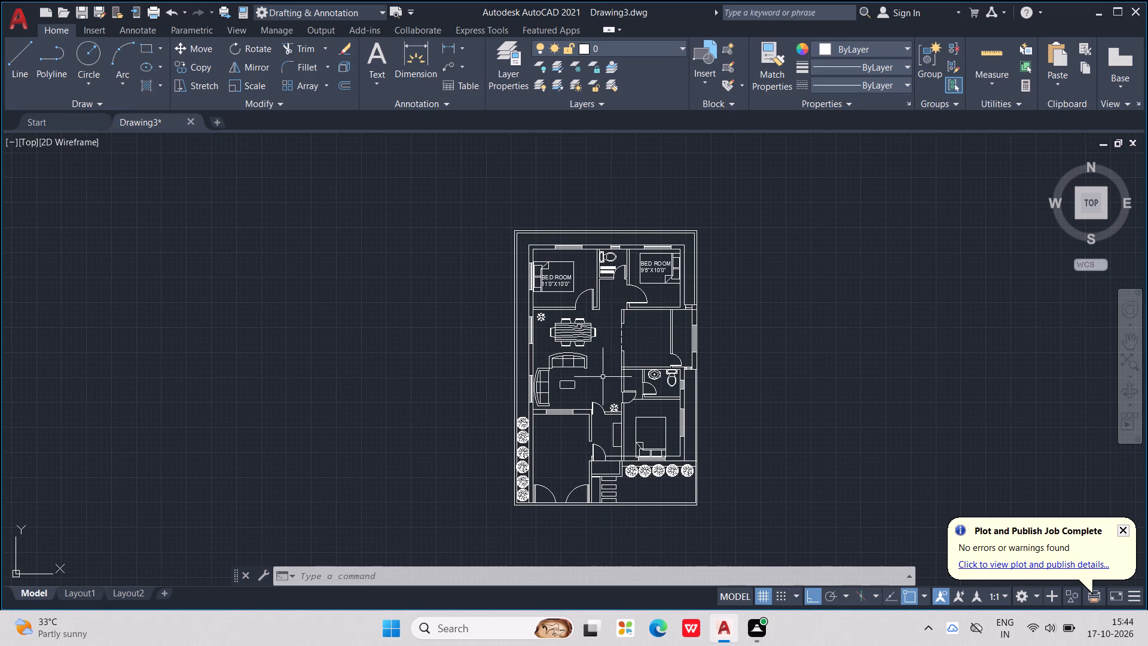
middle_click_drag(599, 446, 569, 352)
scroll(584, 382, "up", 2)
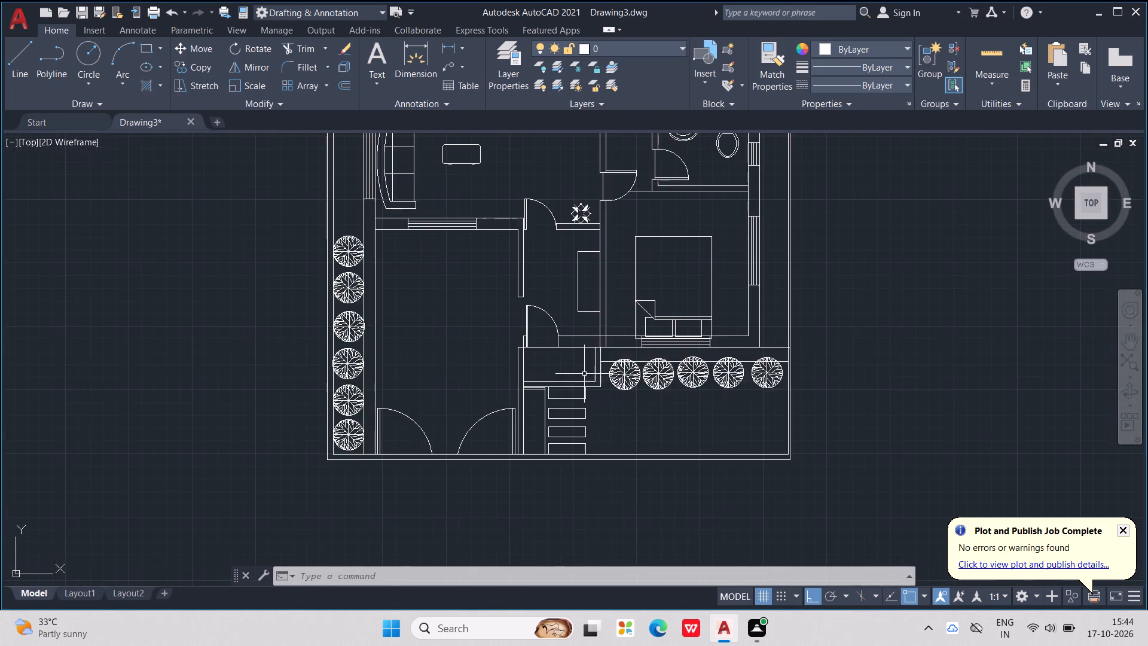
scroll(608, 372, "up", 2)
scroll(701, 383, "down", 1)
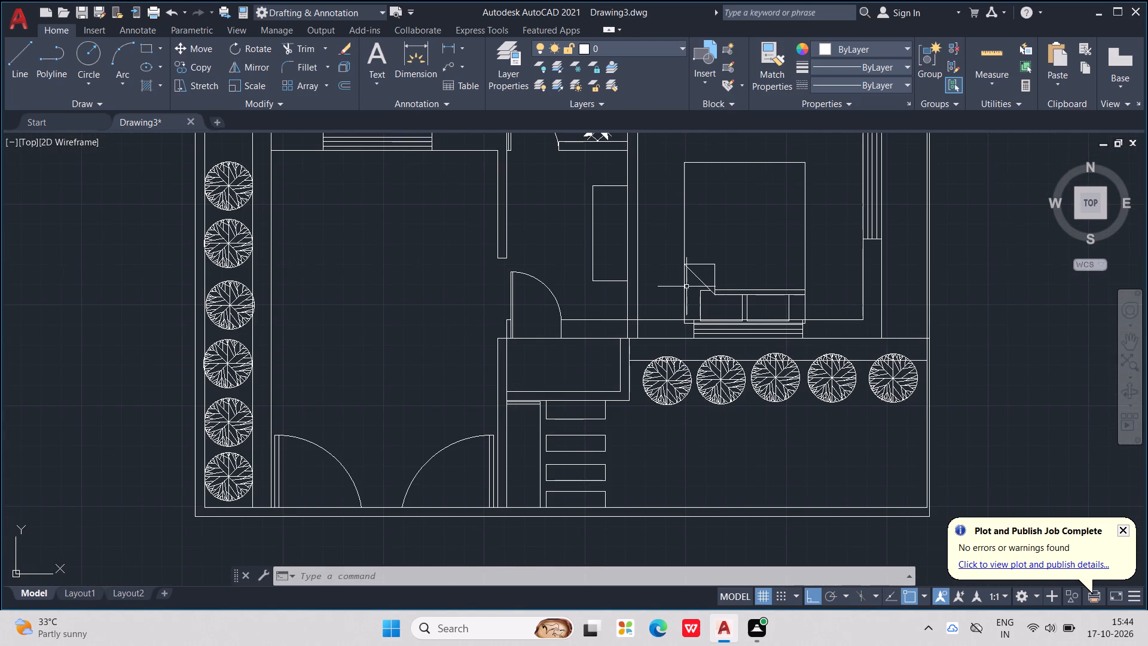
Hatch the south yard around the five plants and the stepping stones, using the current pattern at scale 1.
key("h")
type("AT")
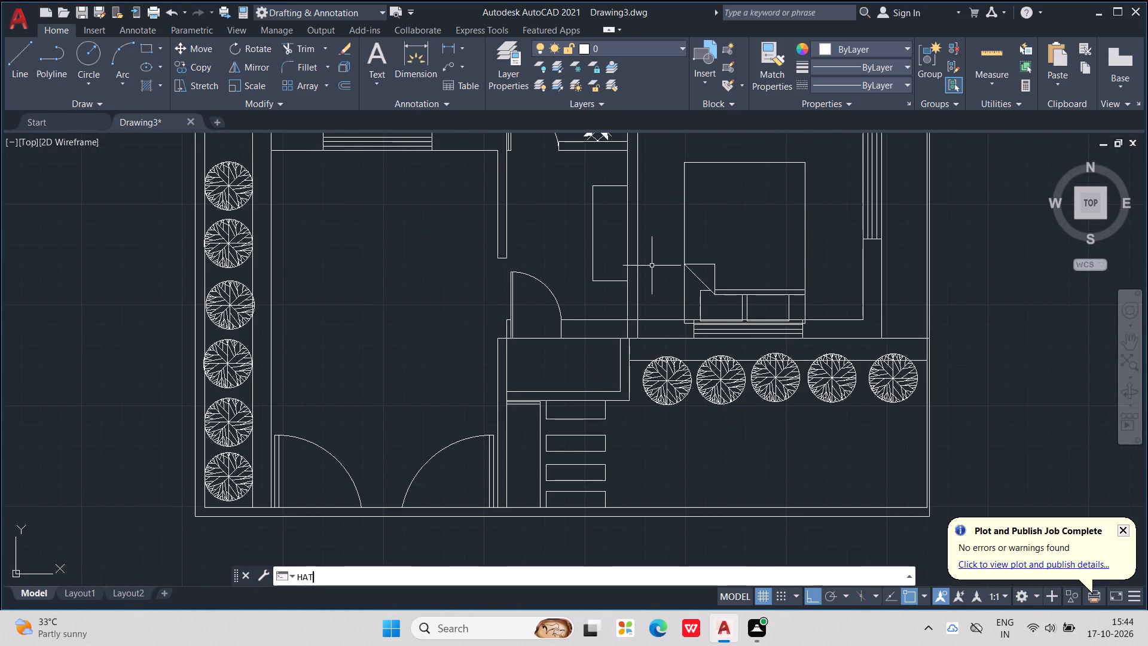
key("Return")
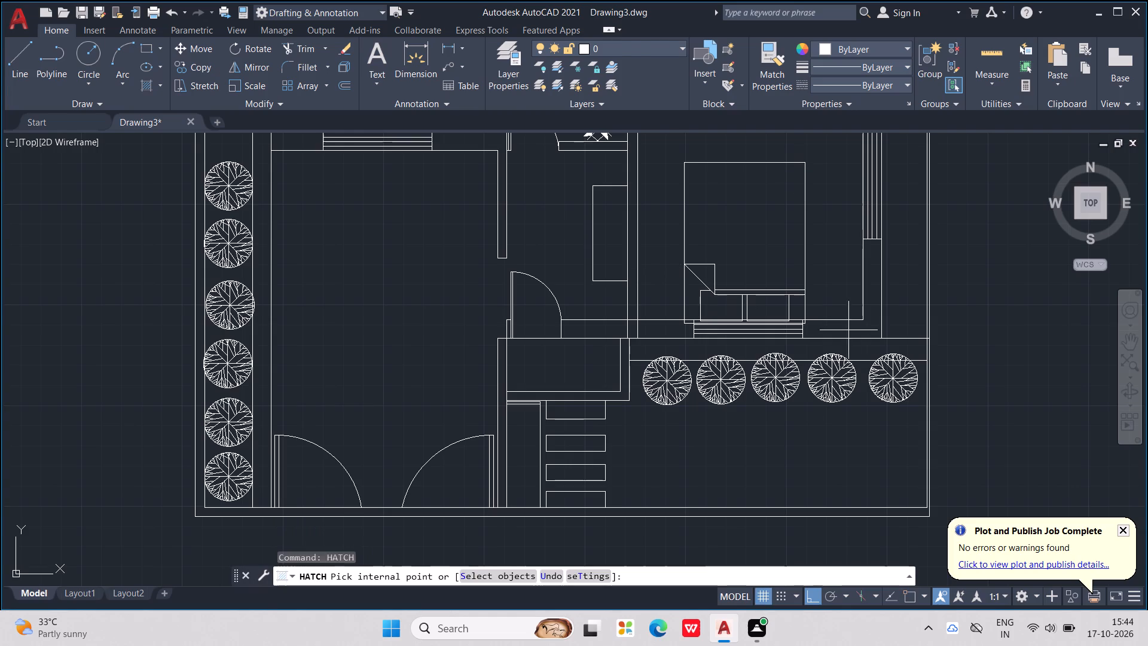
left_click(822, 438)
left_click(822, 438)
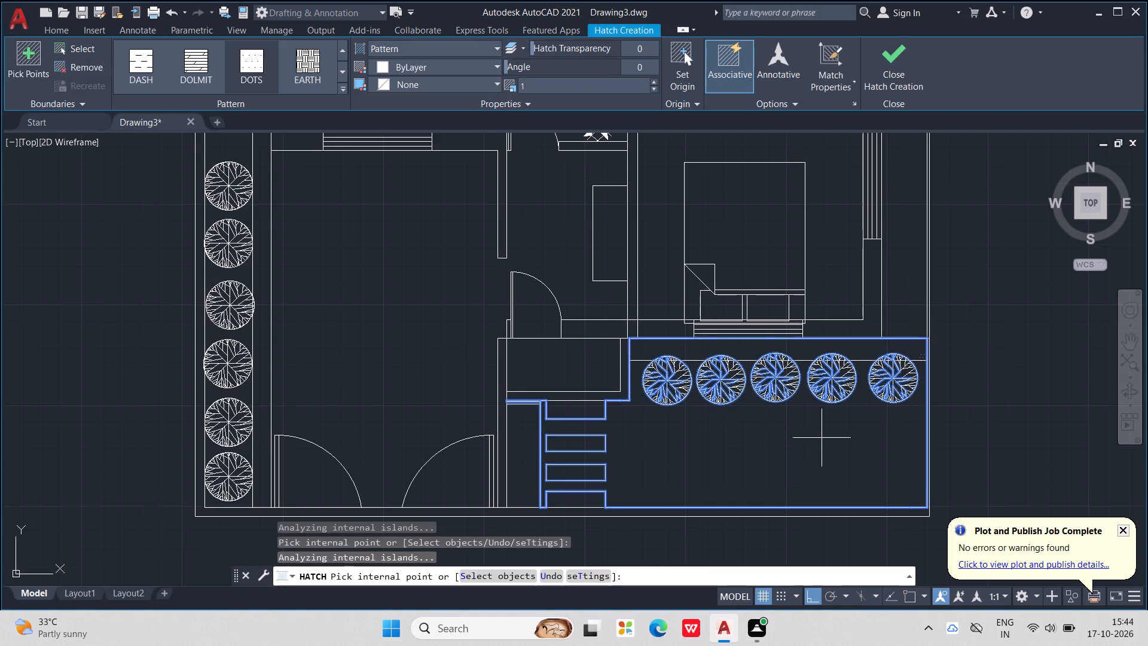
left_click(822, 438)
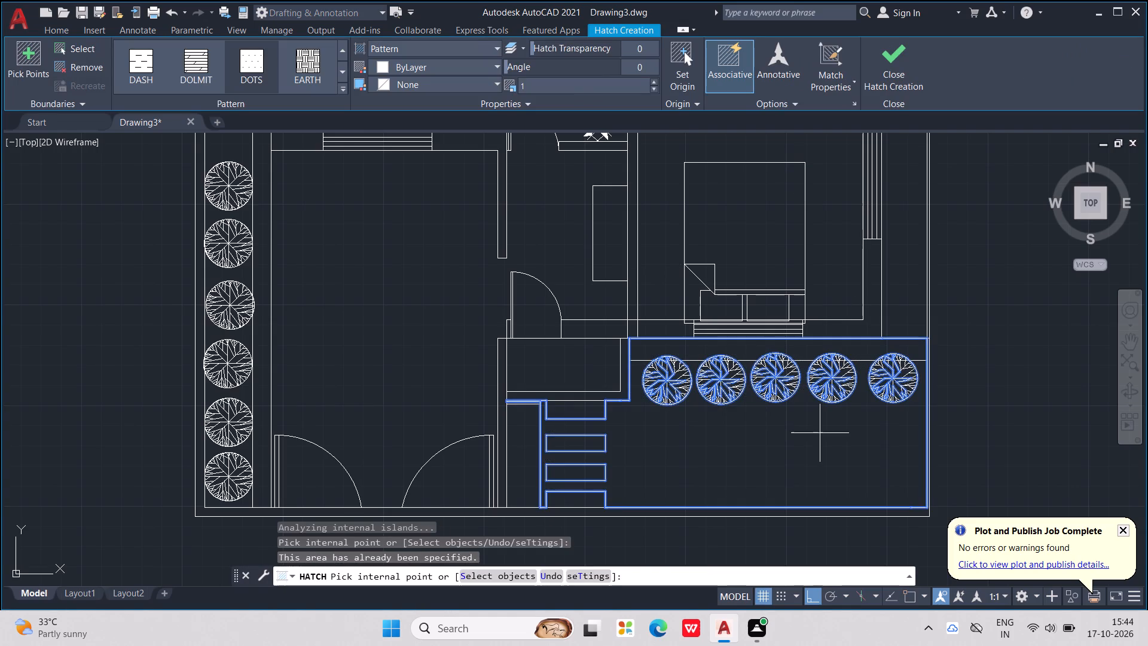
left_click(816, 437)
middle_click_drag(816, 437, 830, 419)
scroll(816, 437, "down", 1)
left_click(831, 419)
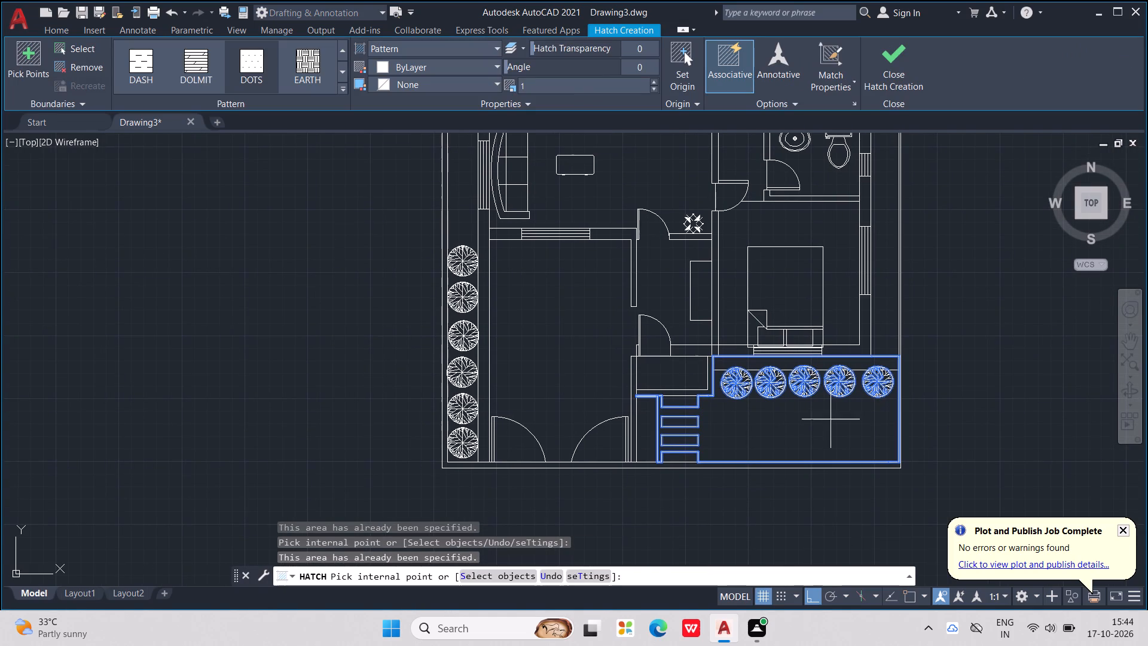
key("Escape")
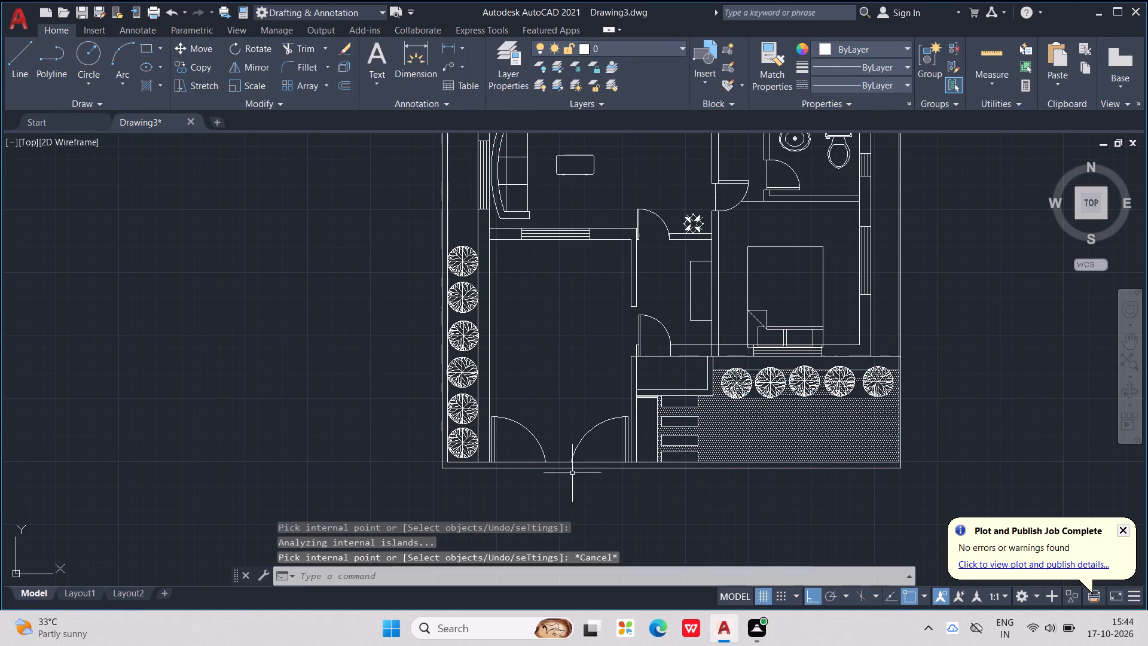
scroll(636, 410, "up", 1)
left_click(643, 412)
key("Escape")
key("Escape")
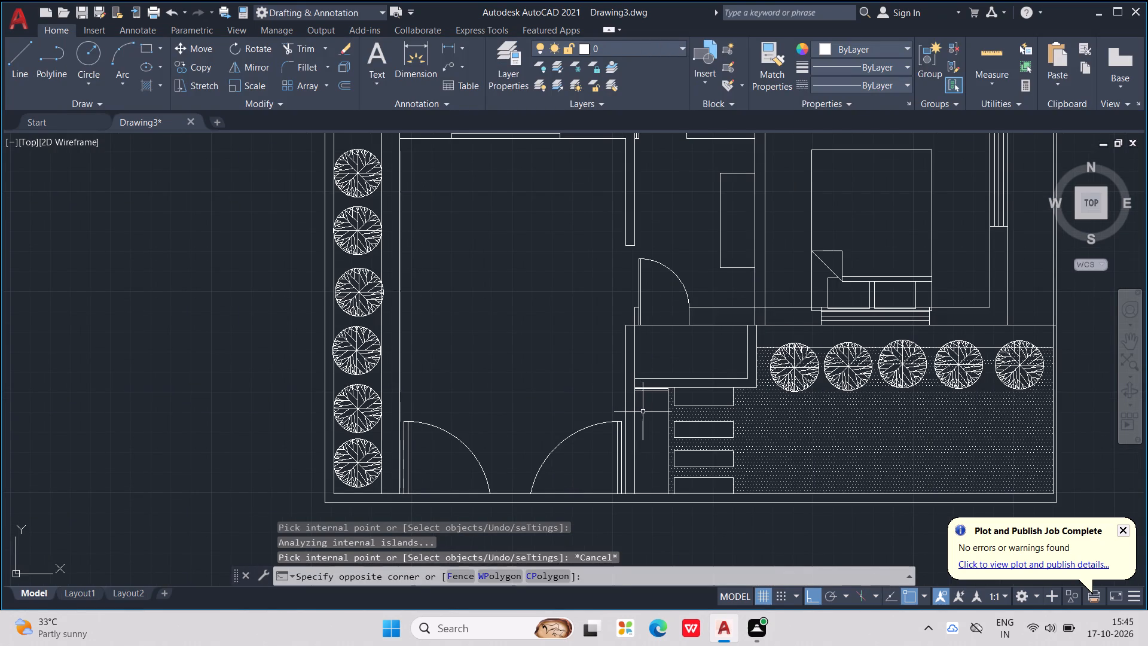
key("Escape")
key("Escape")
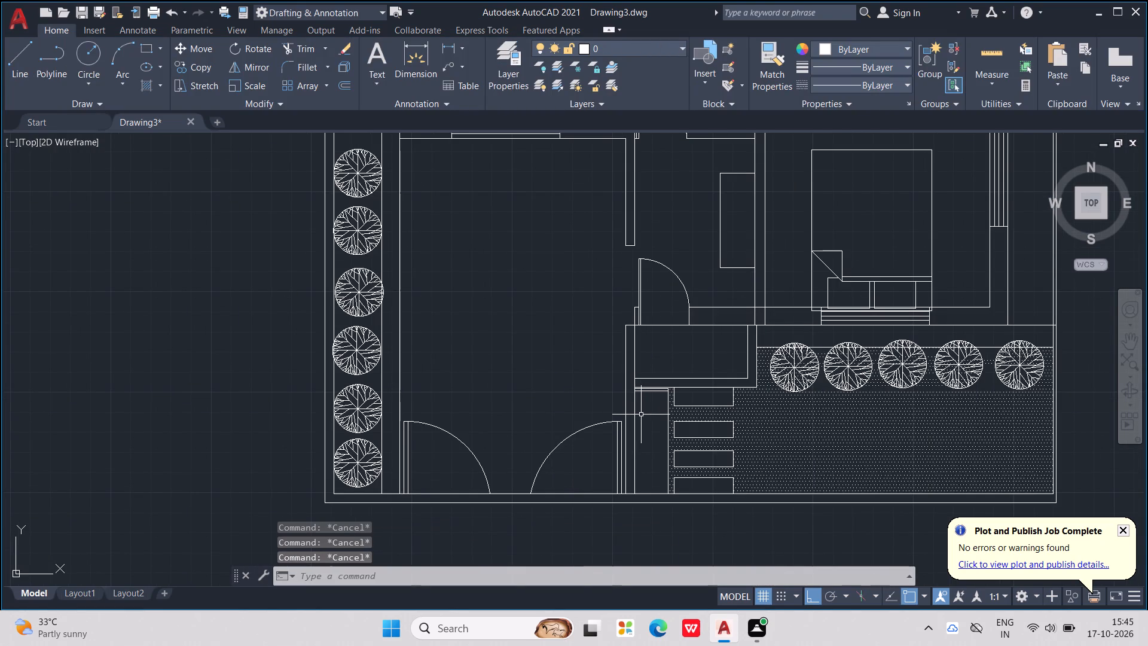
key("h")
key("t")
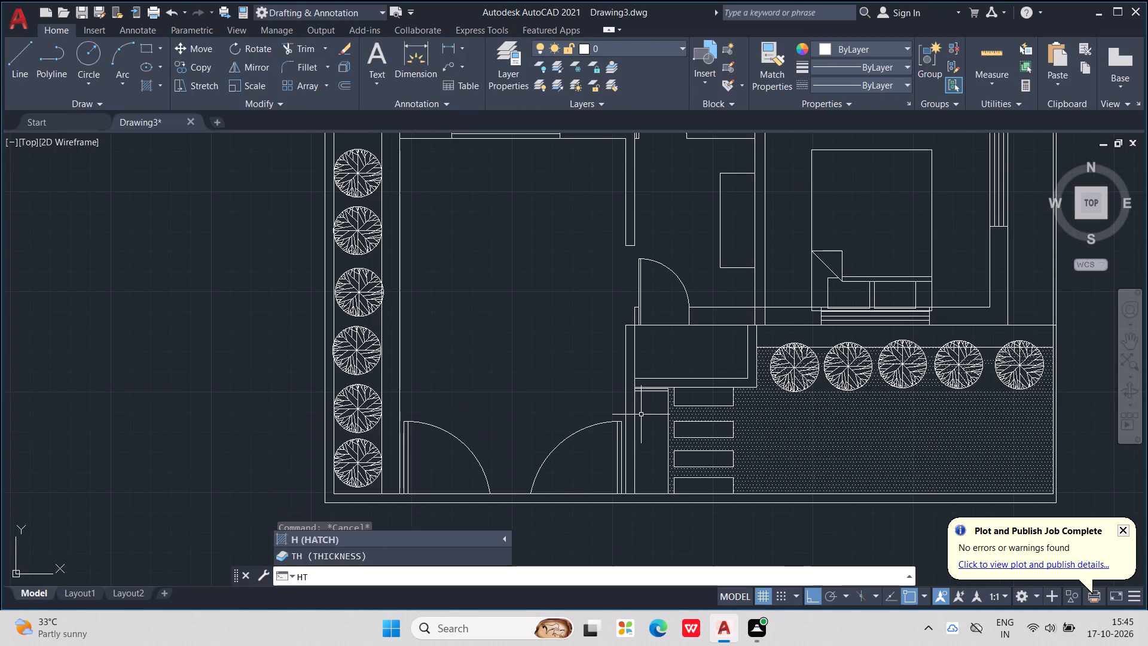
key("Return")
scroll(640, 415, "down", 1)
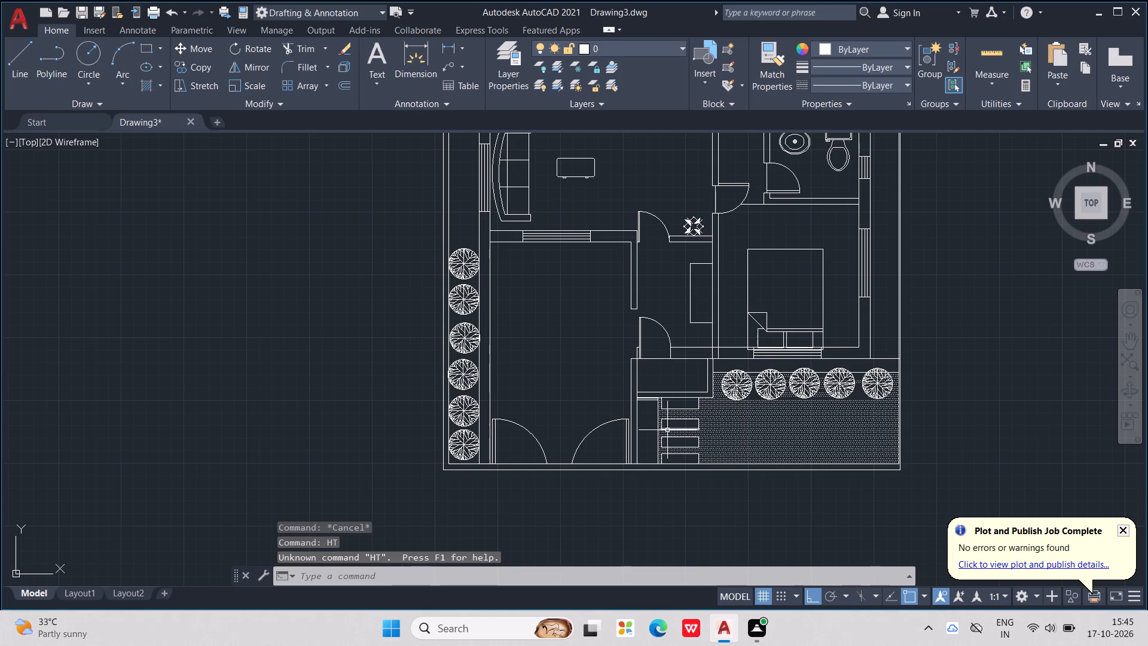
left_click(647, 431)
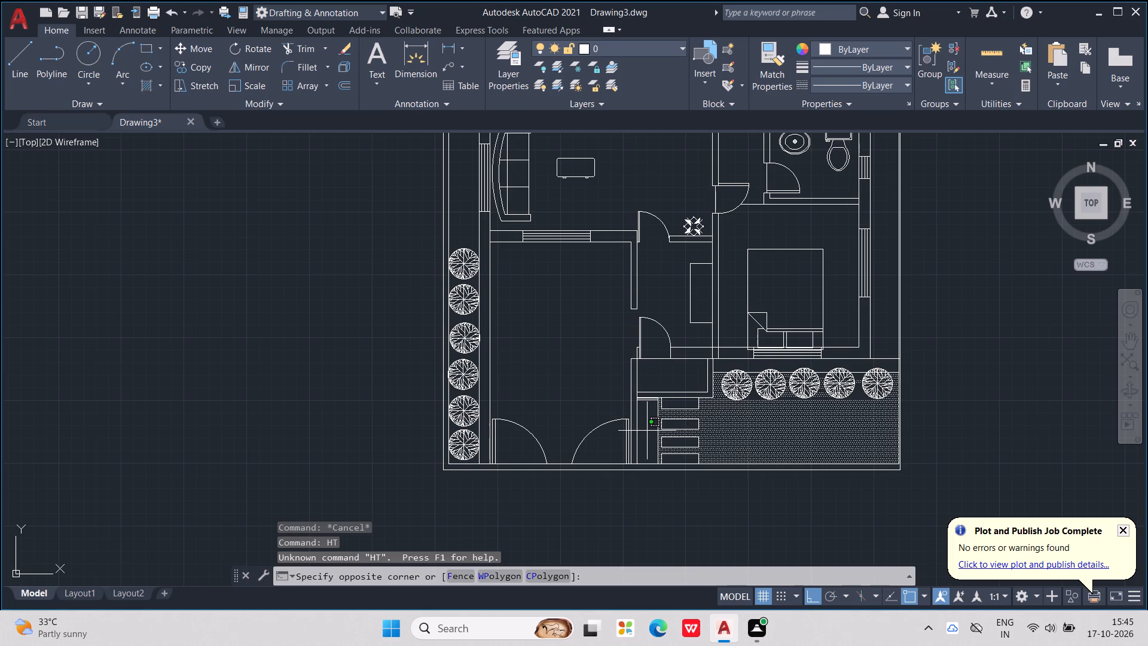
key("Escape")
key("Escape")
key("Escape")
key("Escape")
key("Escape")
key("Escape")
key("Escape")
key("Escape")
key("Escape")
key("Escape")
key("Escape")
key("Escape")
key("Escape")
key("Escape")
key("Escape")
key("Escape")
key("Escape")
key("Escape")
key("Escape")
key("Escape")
Hatch the narrow strip west of the stepping stones with the same pattern.
type("HAT")
key("Return")
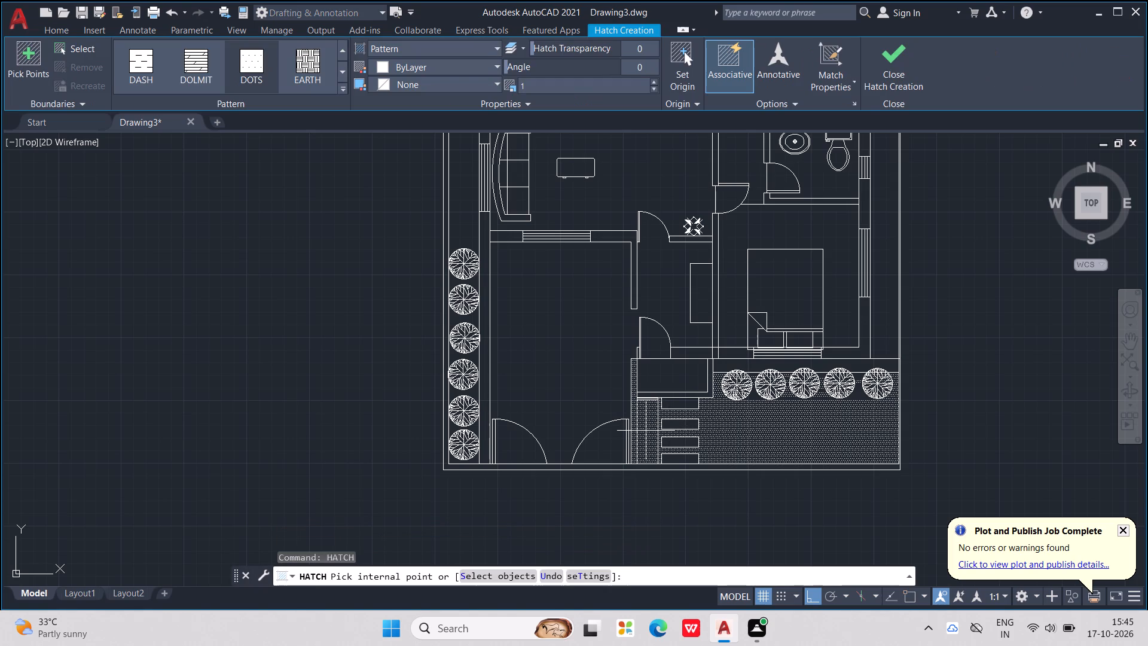
left_click(644, 427)
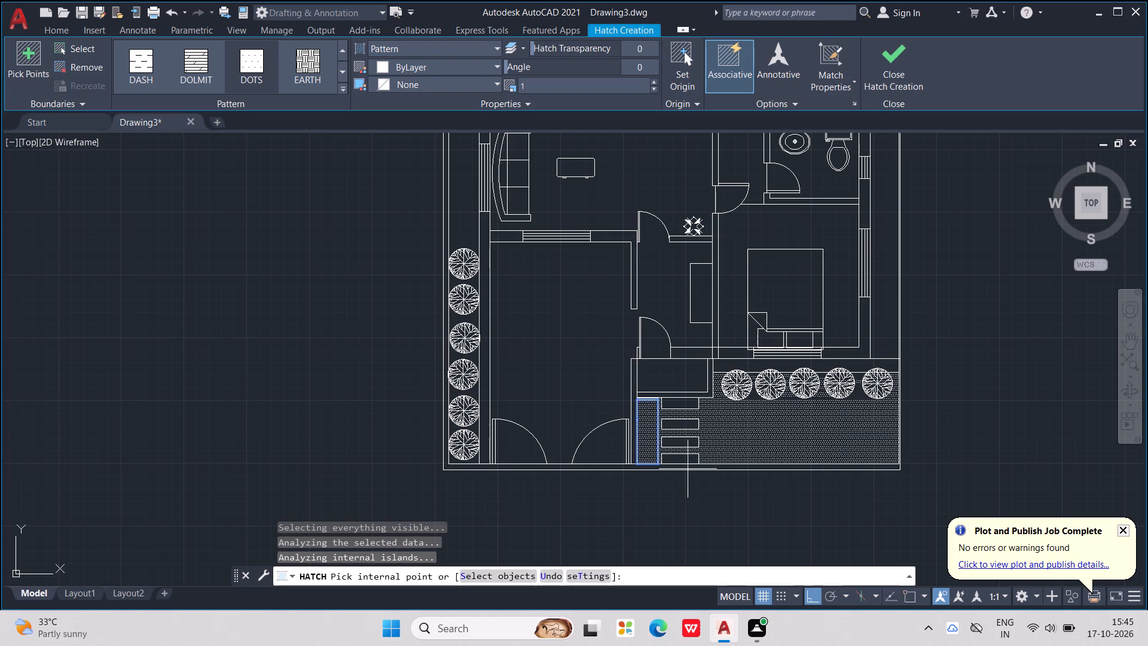
key("Escape")
Copy a plant from the south row into the southeast corner of the hatched yard.
middle_click_drag(703, 533, 567, 526)
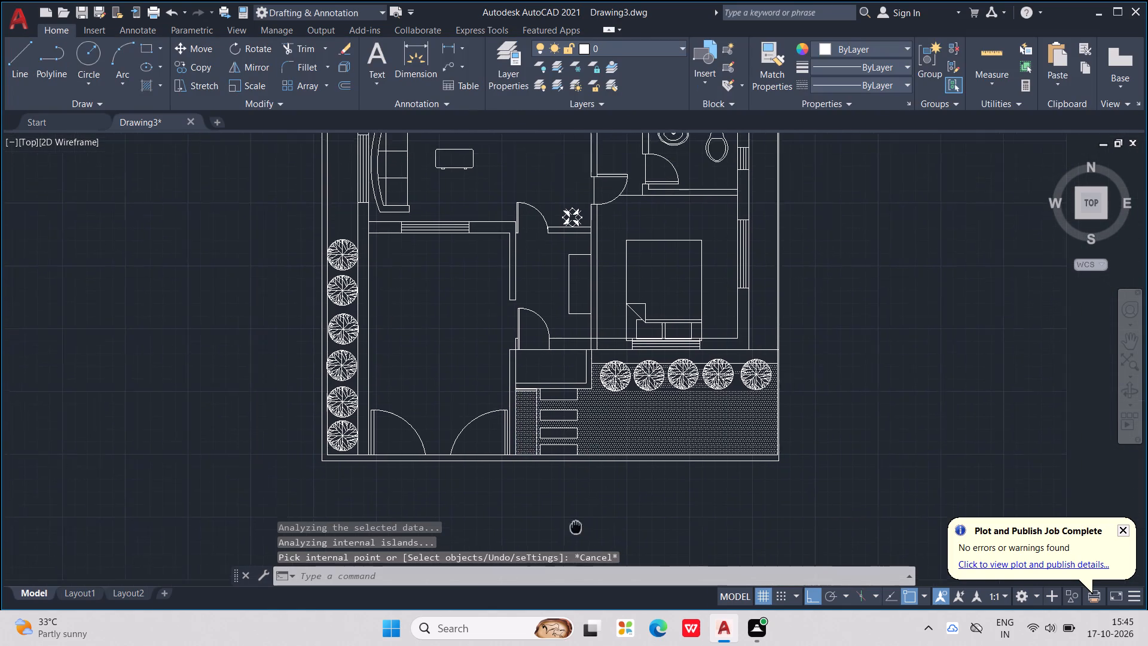
middle_click_drag(567, 526, 494, 535)
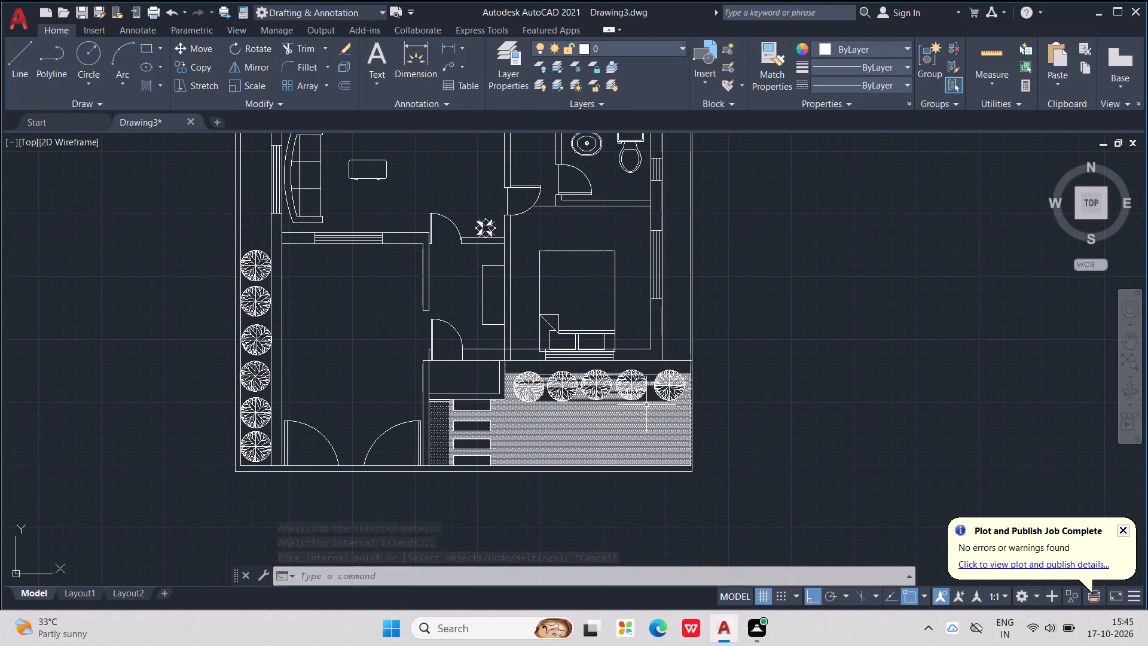
middle_click_drag(629, 376, 747, 359)
scroll(629, 376, "down", 1)
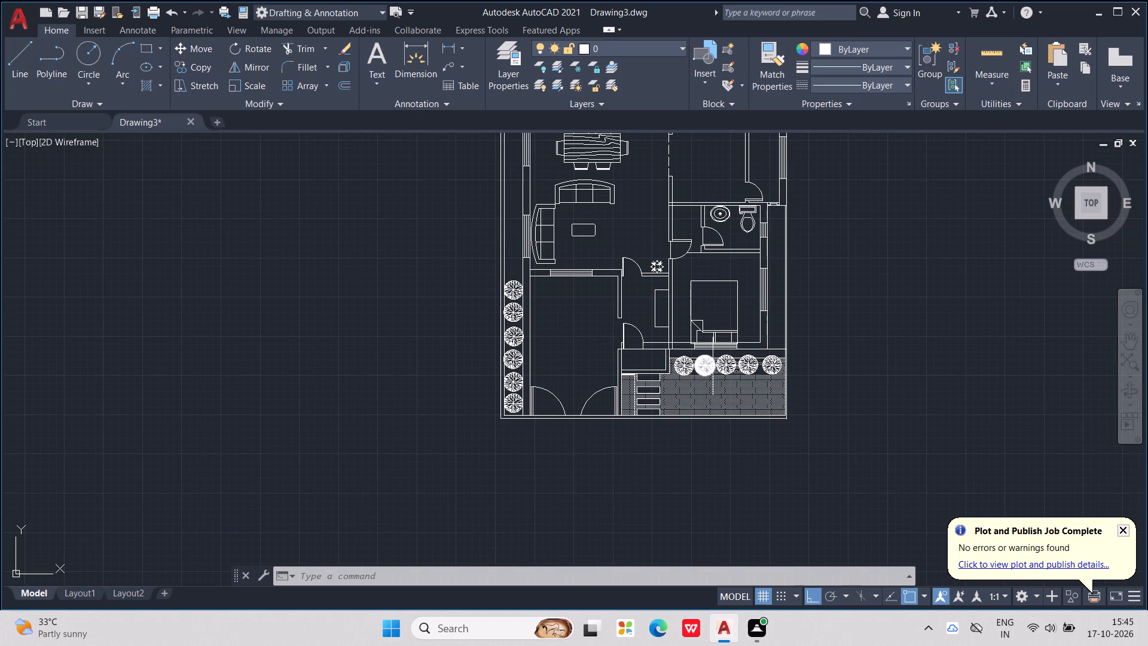
left_click(713, 365)
key("ctrl+c")
key("ctrl+v")
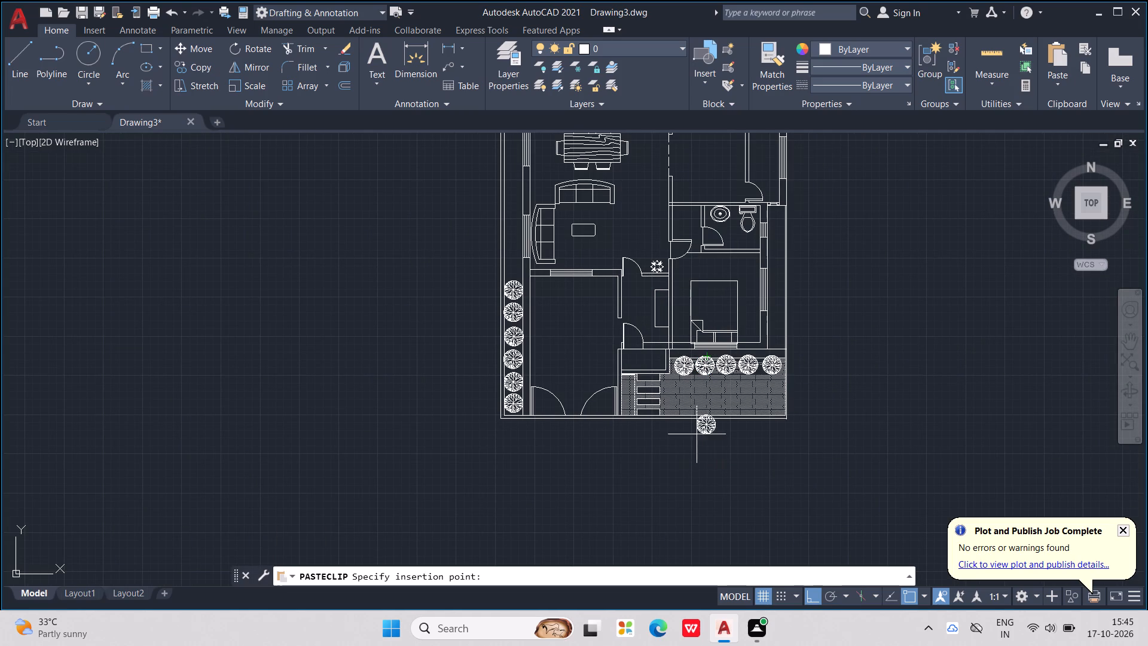
scroll(758, 401, "up", 1)
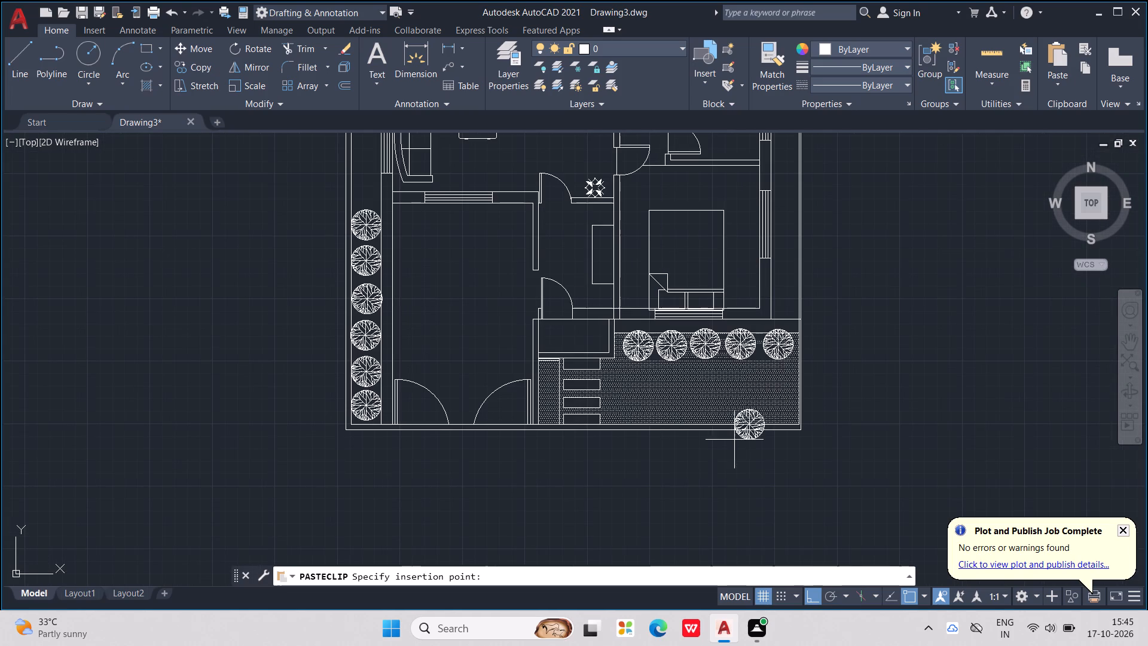
left_click(760, 416)
Paste two more plants west of the corner plant to form a second row of three along the south boundary.
left_click(768, 400)
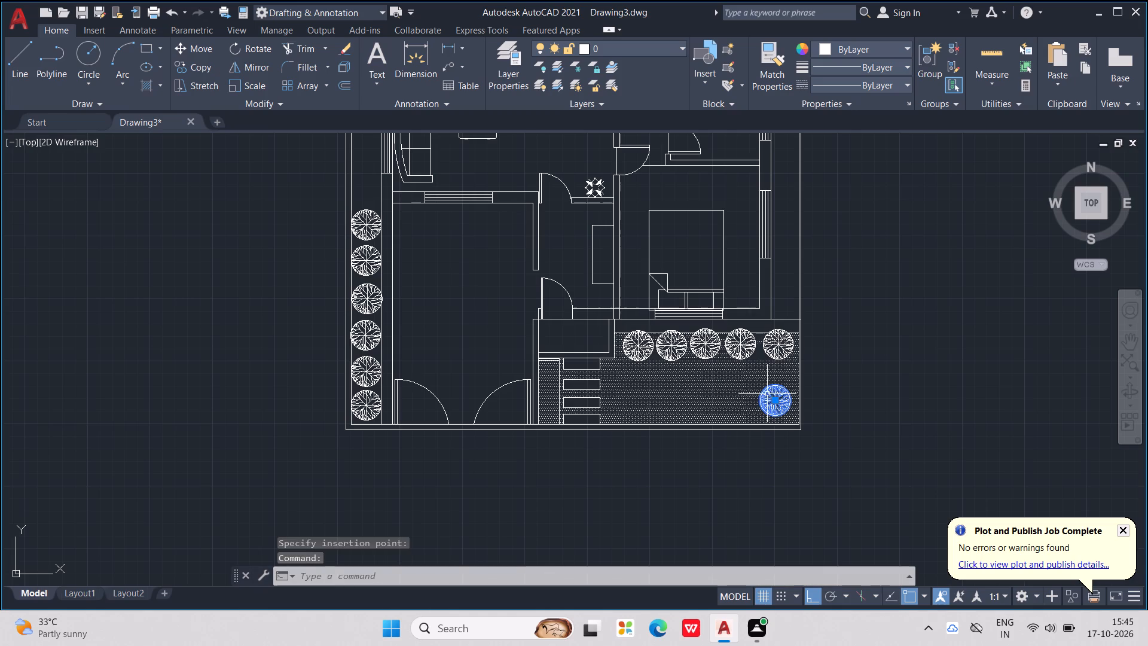
key("ctrl+v")
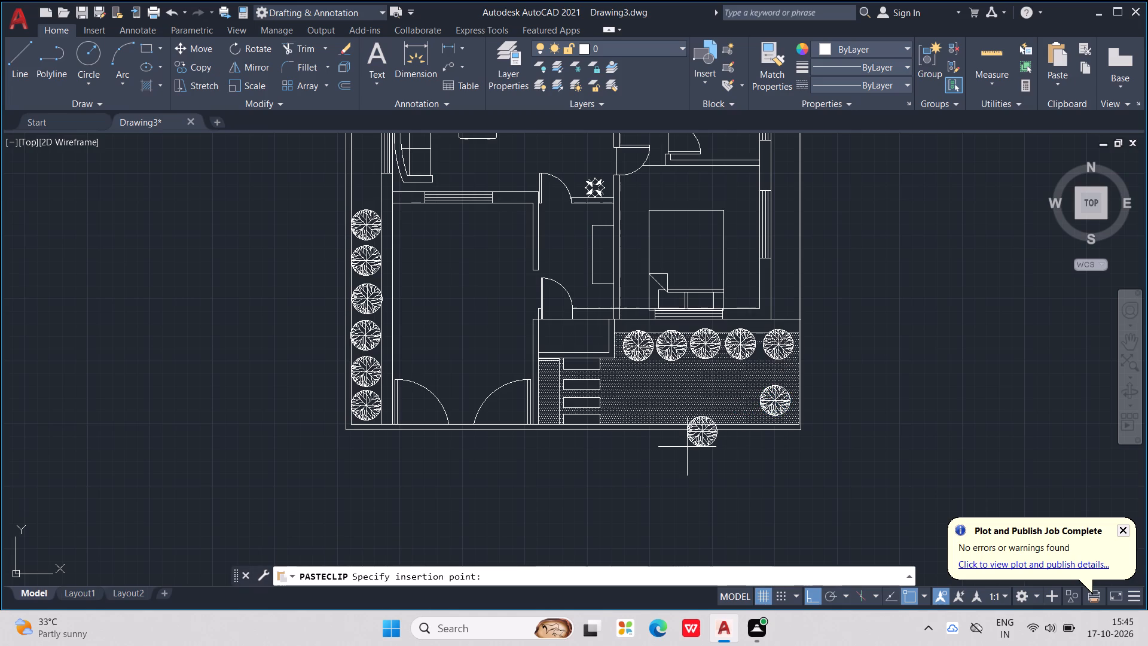
middle_click(685, 444)
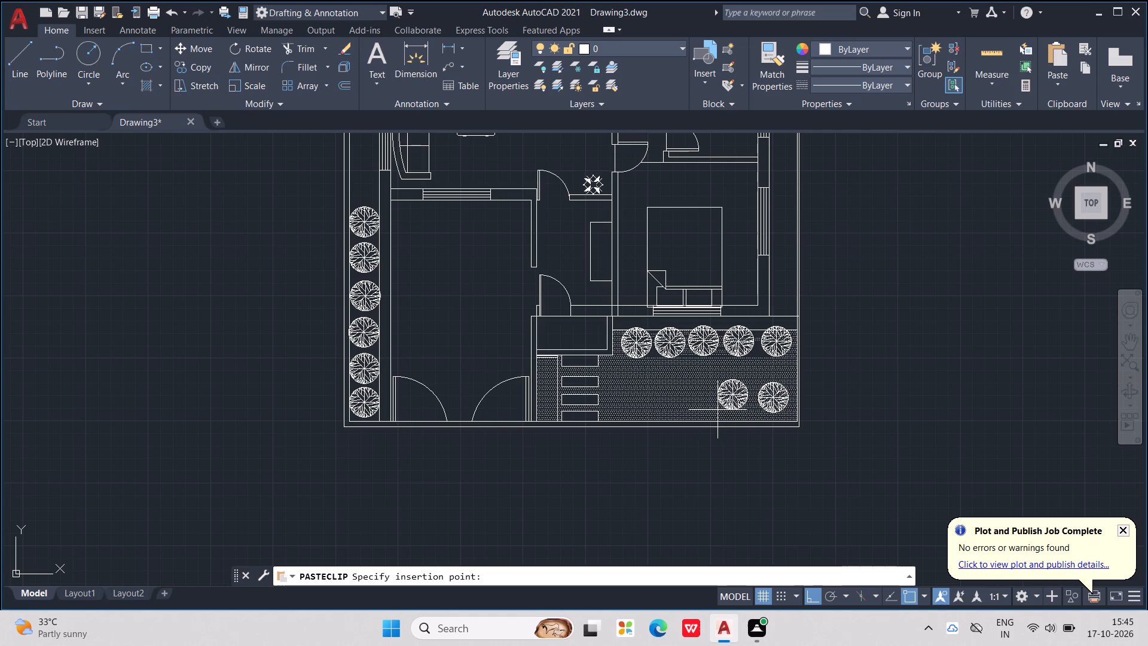
left_click(717, 412)
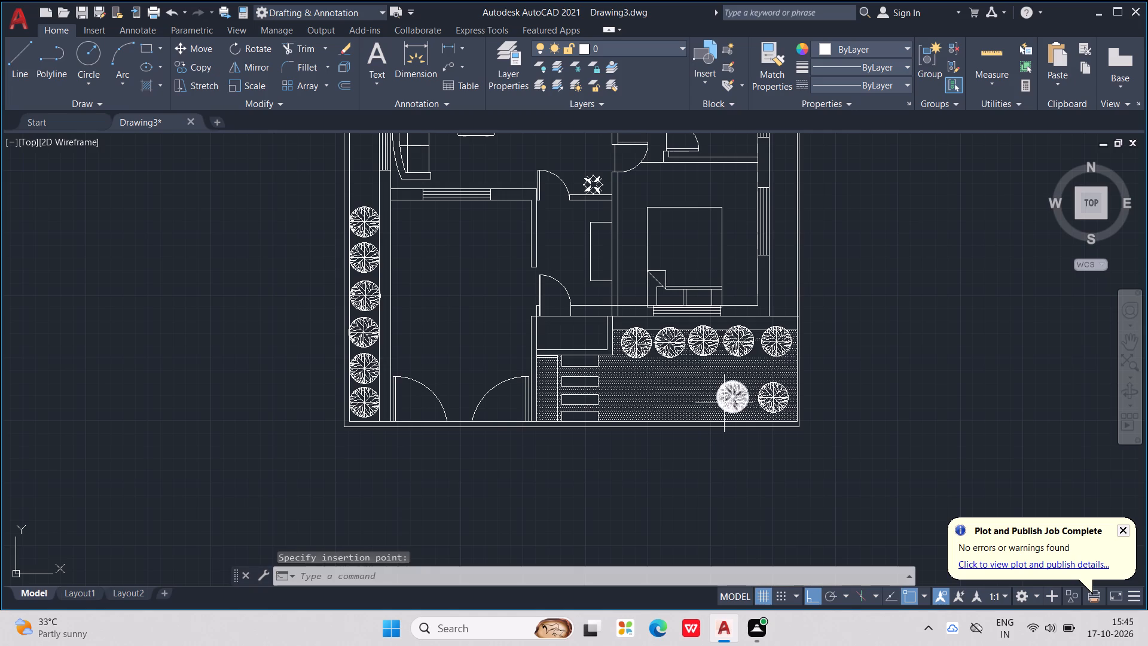
left_click(724, 400)
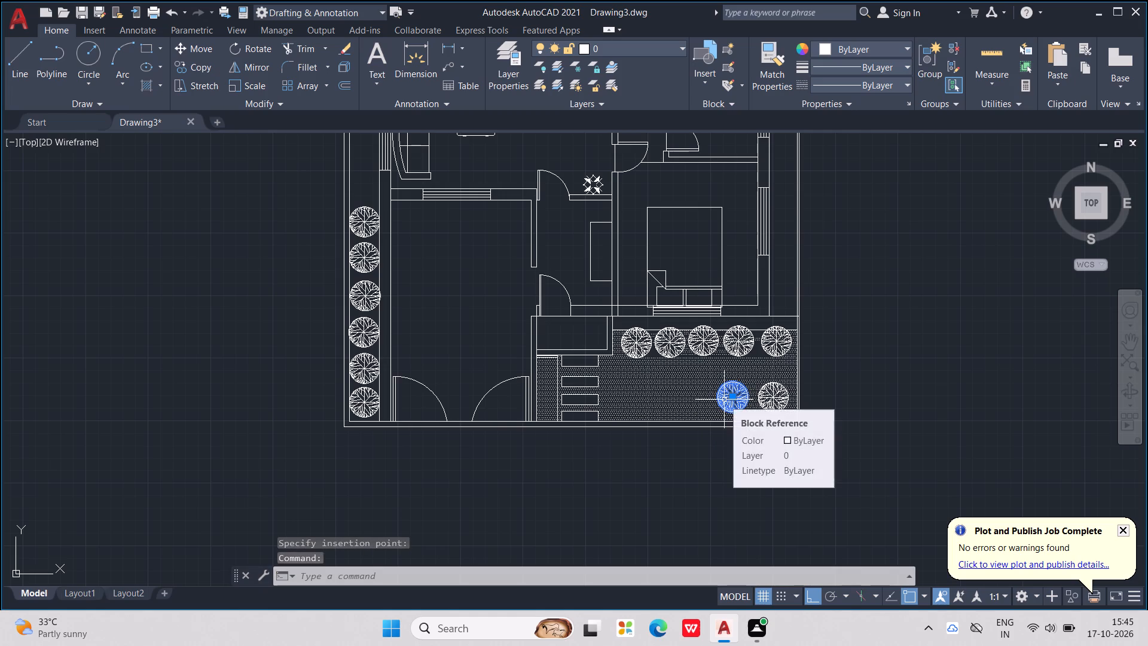
key("ctrl+v")
scroll(661, 424, "up", 1)
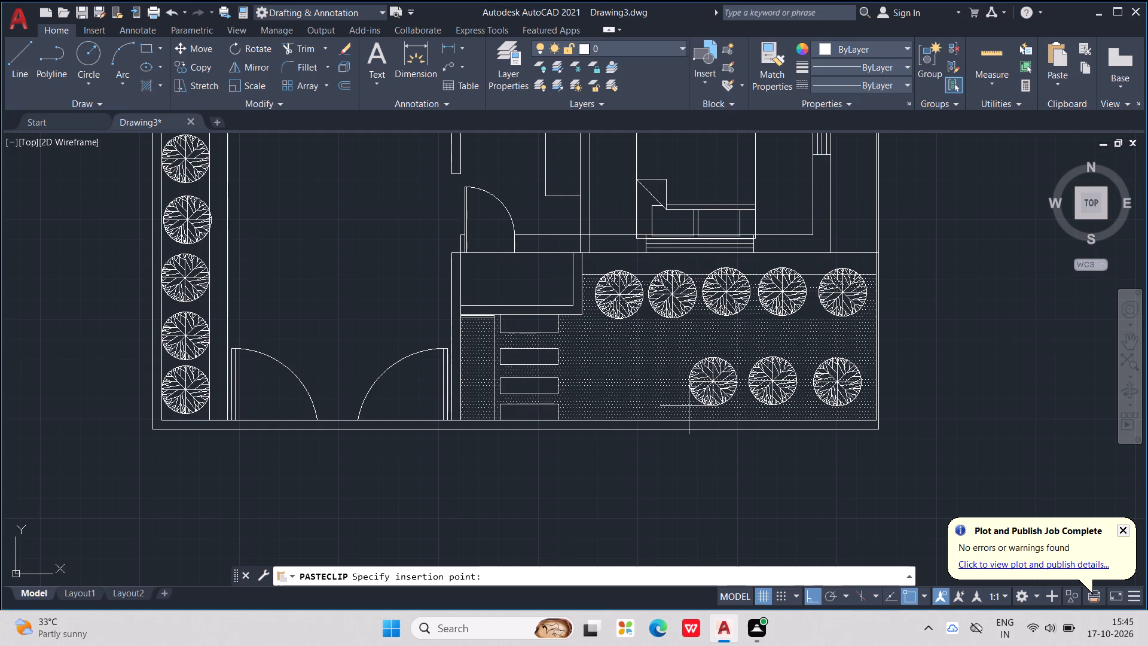
left_click(687, 406)
scroll(694, 403, "down", 2)
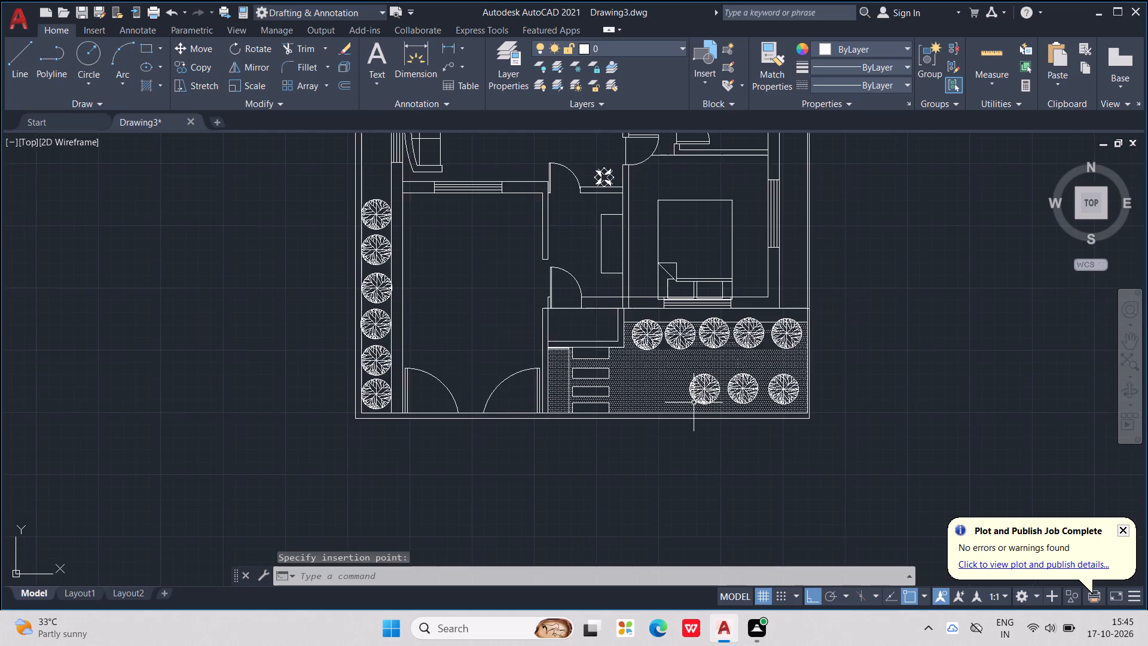
key("Escape")
key("Escape")
key("Escape")
key("Escape")
key("Escape")
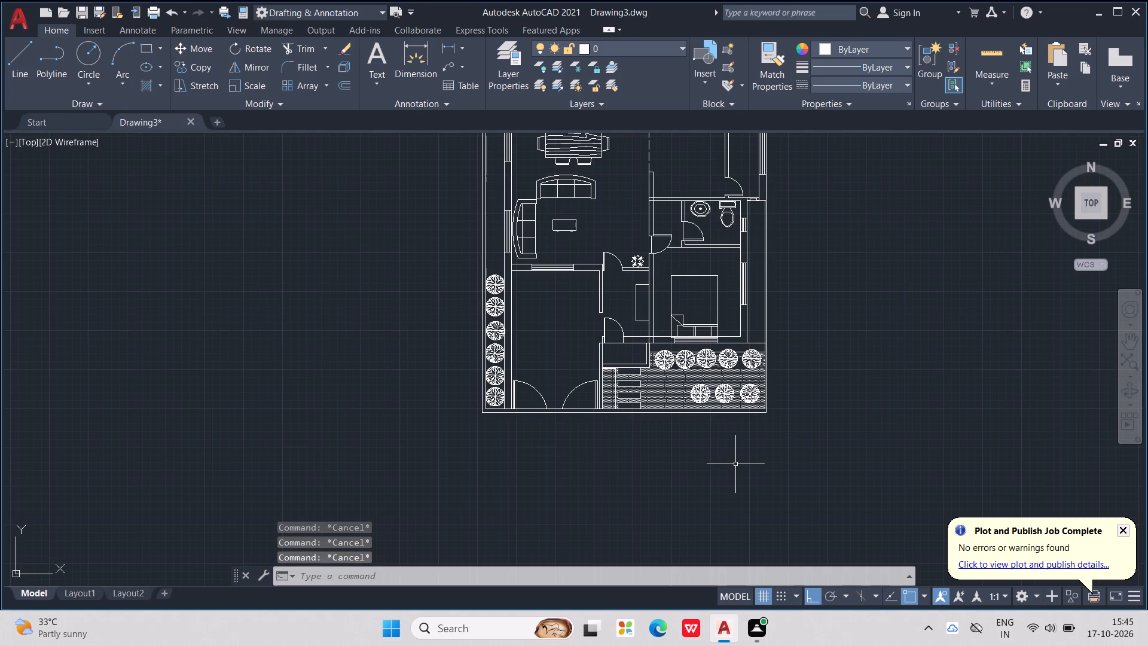
key("Escape")
key("Escape")
key("Escape")
key("Escape")
Insert the Tree - type 3 evergreen elevation block from the DesignCenter Landscaping samples, placing it outside the east boundary wall.
key("ctrl+2")
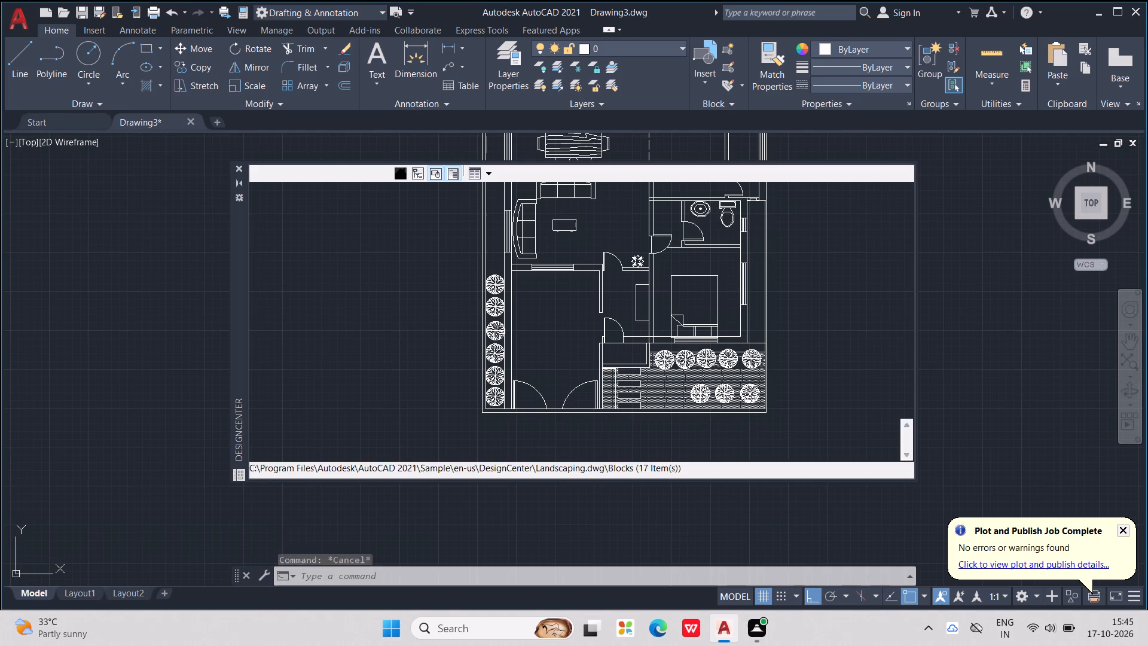
triple_click(563, 278)
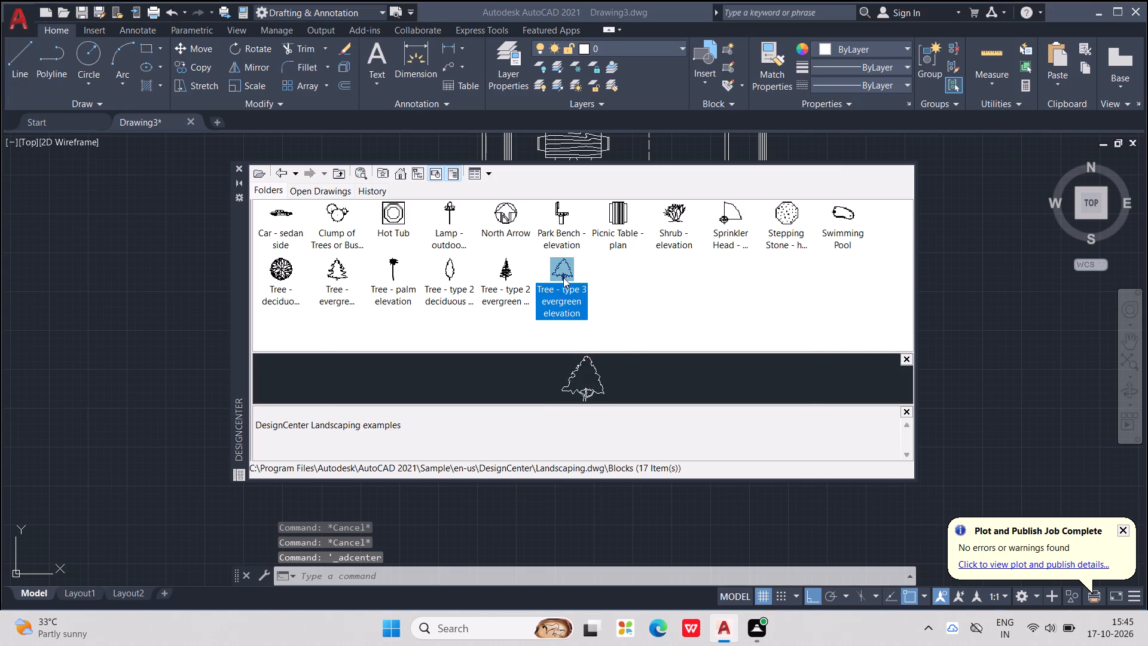
left_click(689, 408)
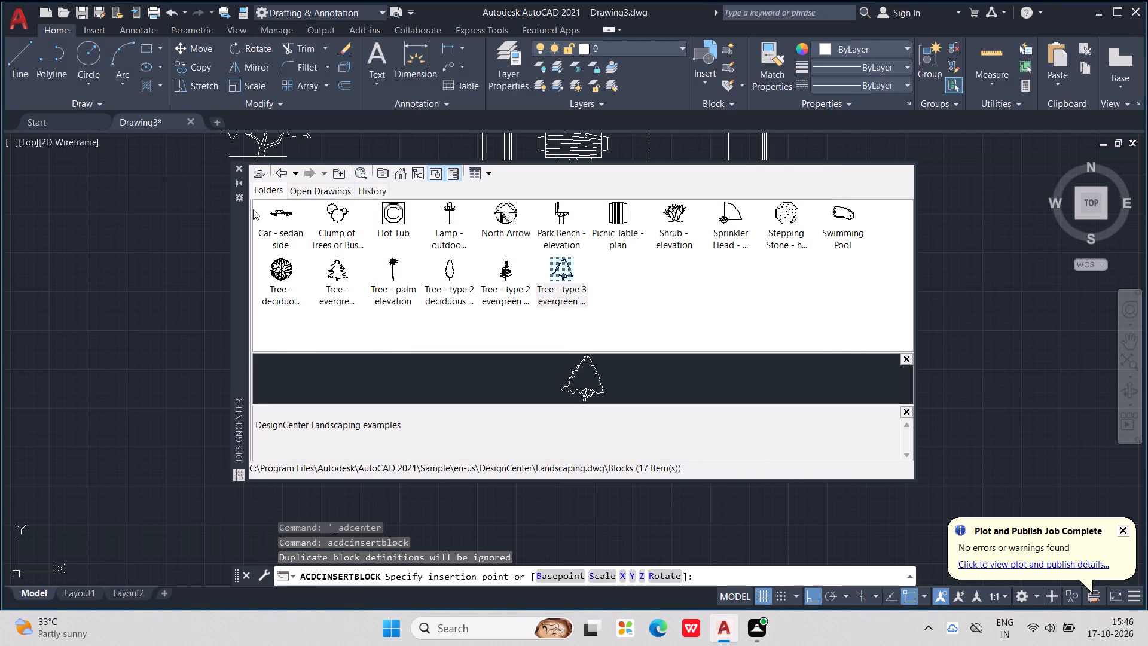
left_click(237, 167)
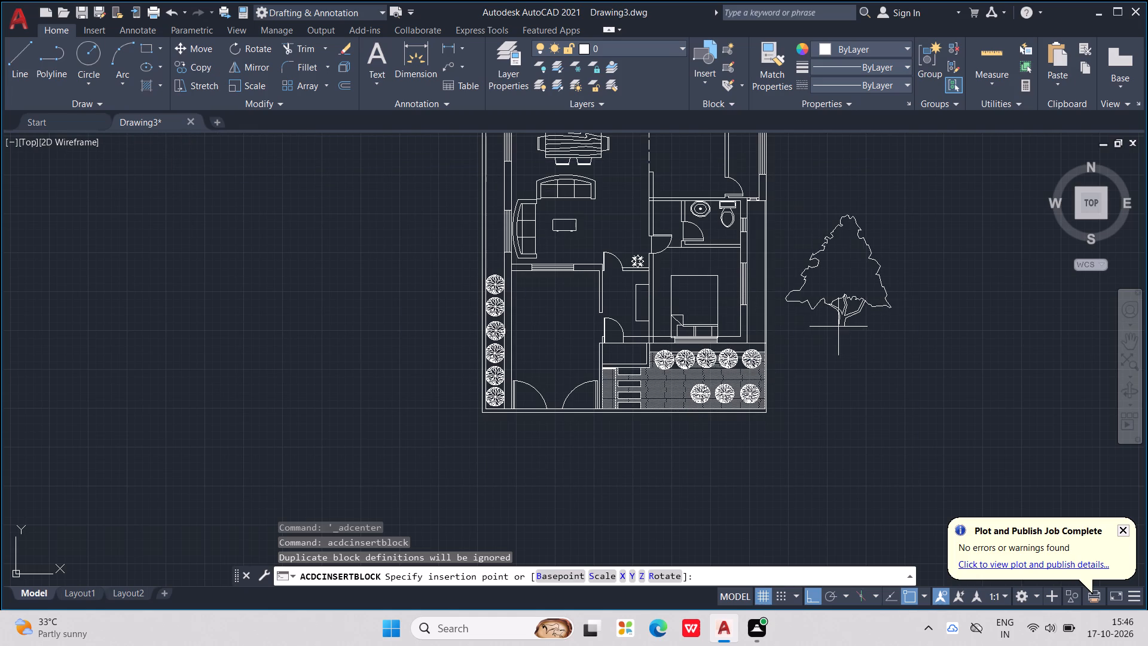
left_click(845, 327)
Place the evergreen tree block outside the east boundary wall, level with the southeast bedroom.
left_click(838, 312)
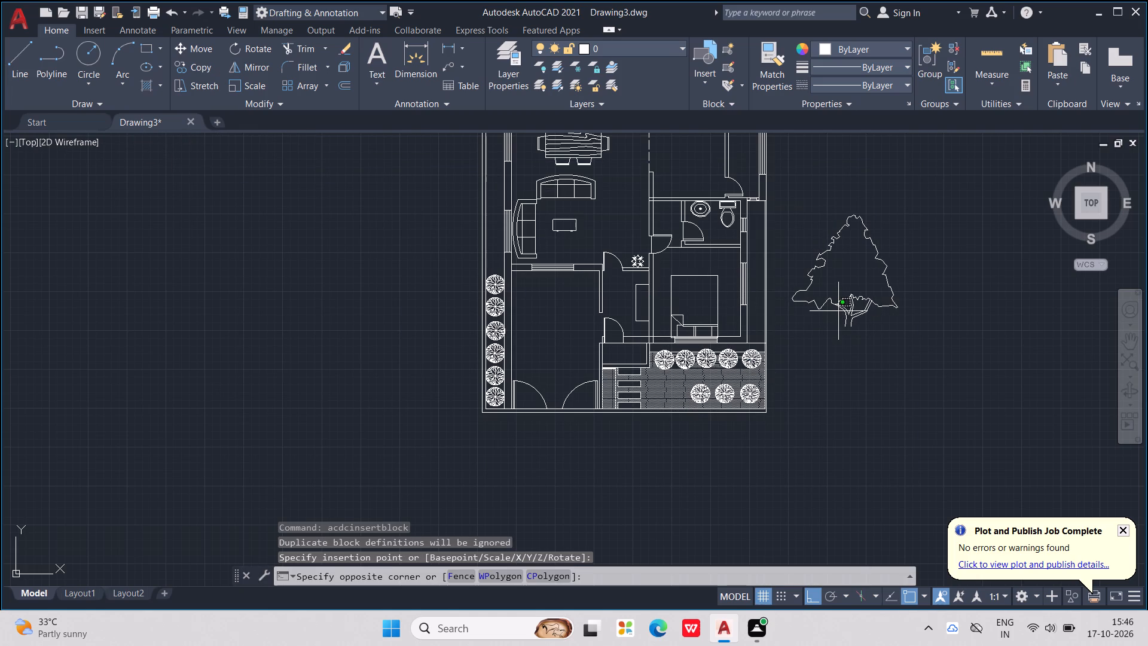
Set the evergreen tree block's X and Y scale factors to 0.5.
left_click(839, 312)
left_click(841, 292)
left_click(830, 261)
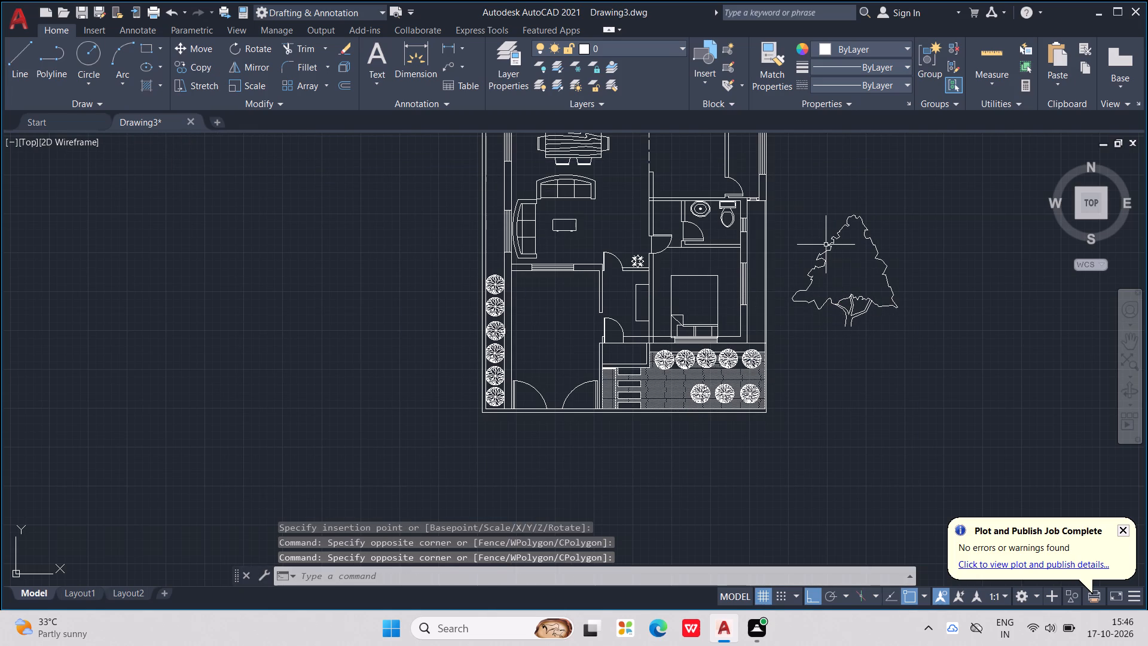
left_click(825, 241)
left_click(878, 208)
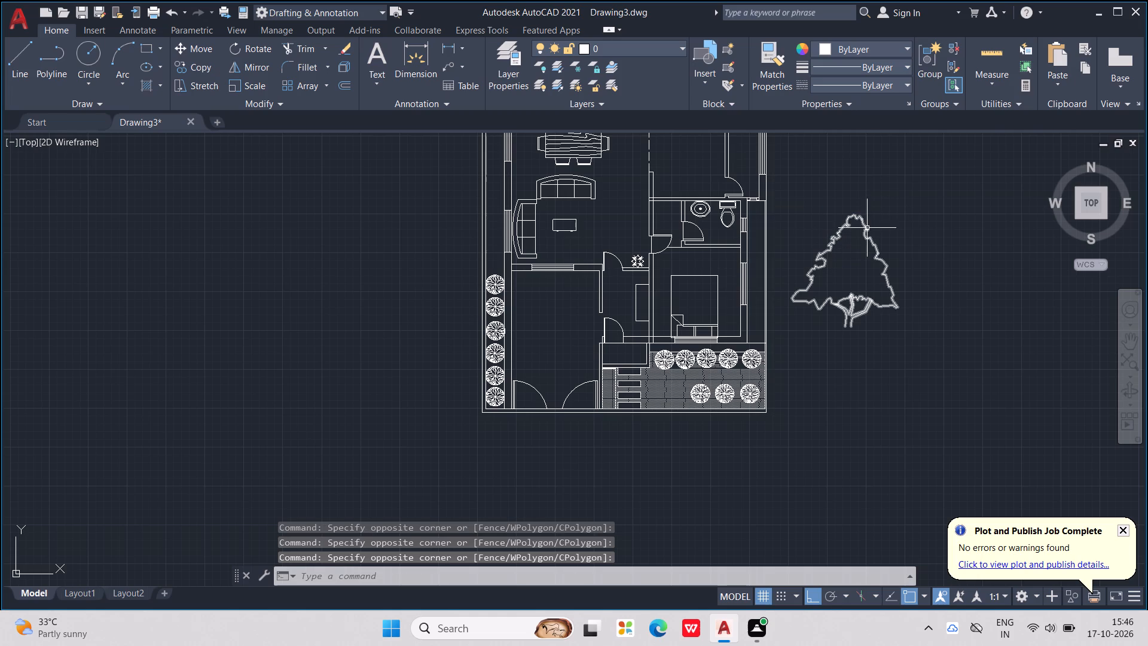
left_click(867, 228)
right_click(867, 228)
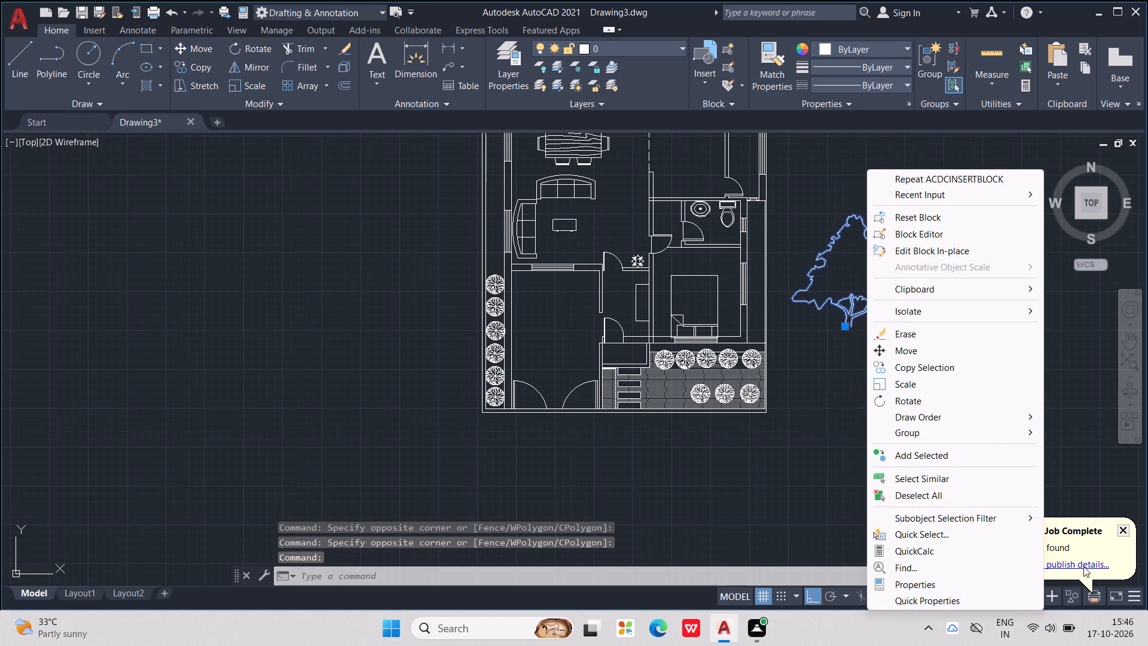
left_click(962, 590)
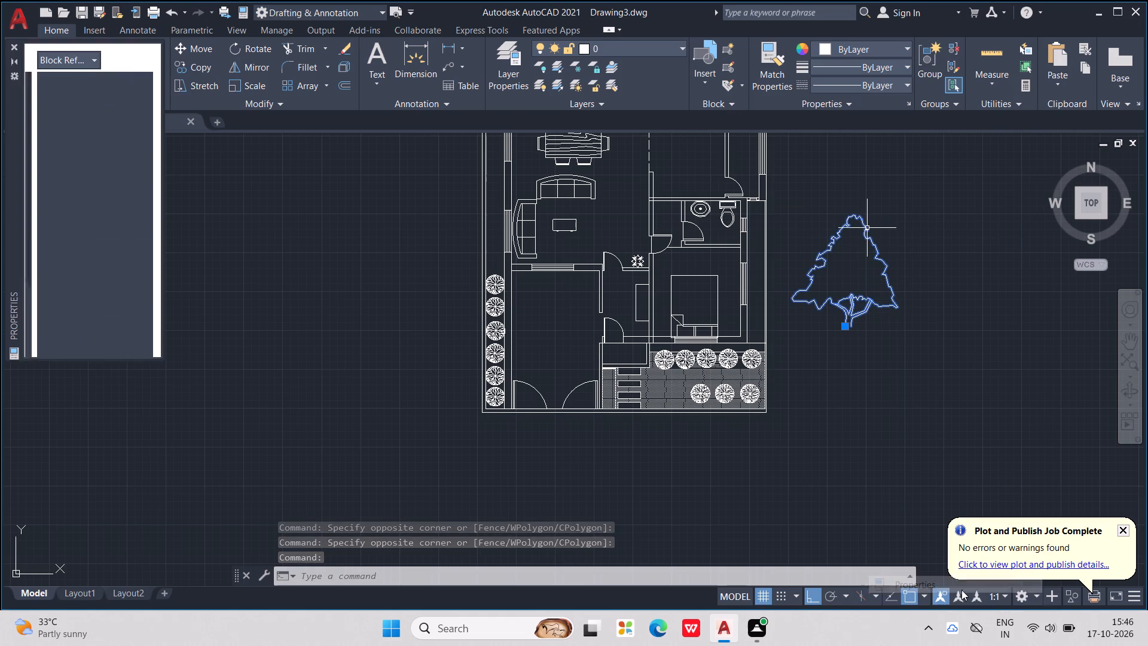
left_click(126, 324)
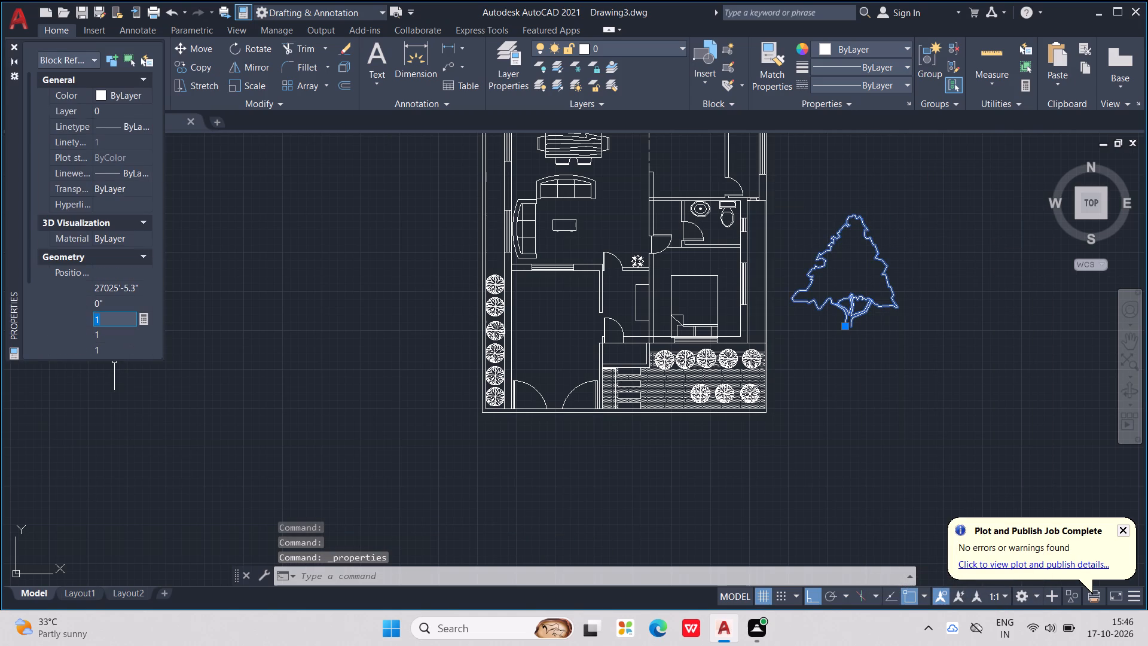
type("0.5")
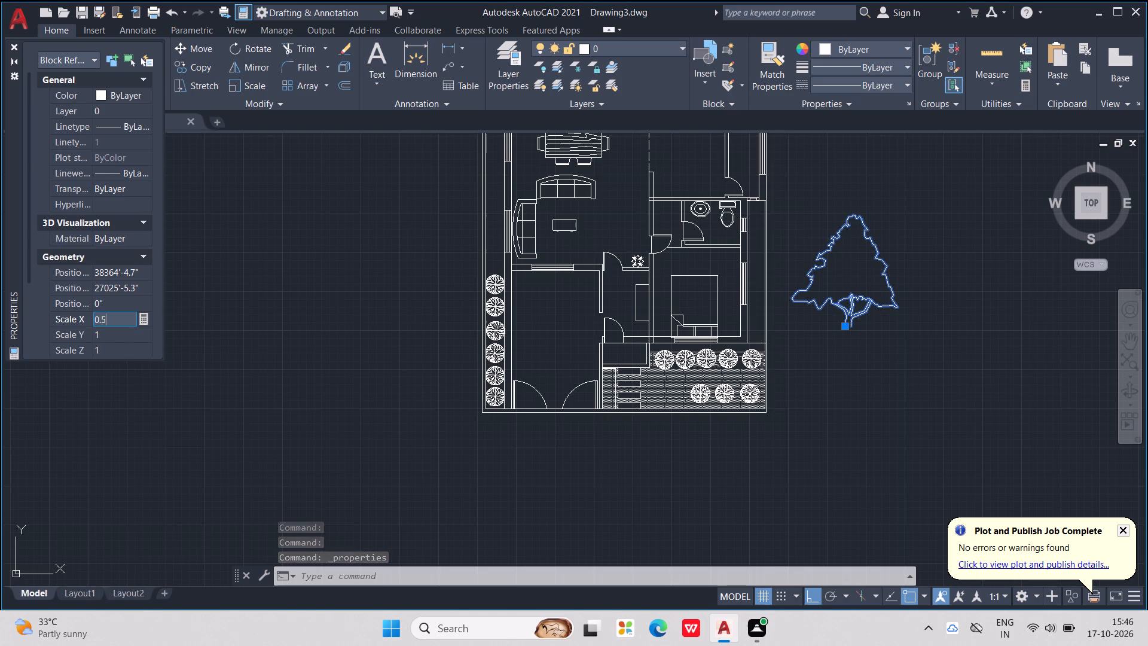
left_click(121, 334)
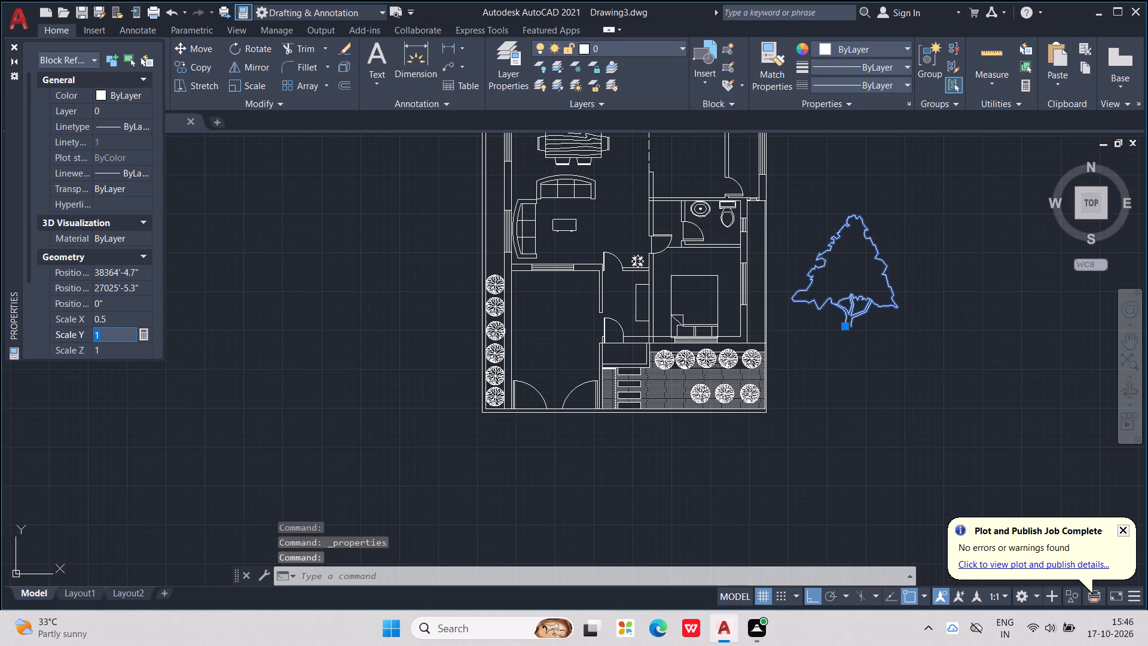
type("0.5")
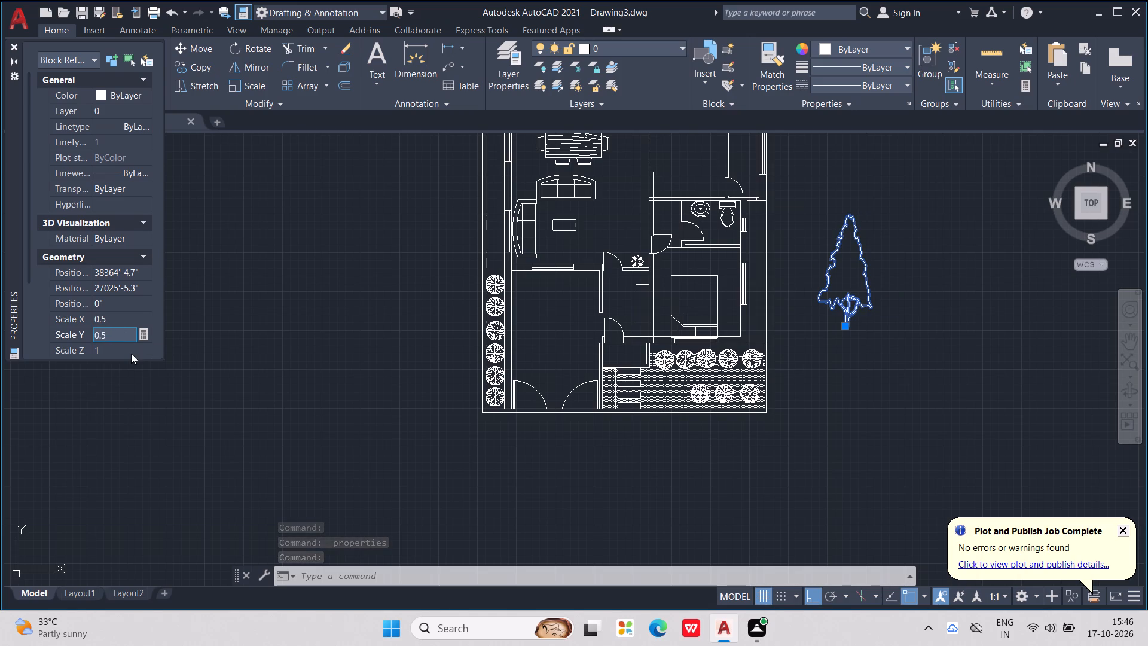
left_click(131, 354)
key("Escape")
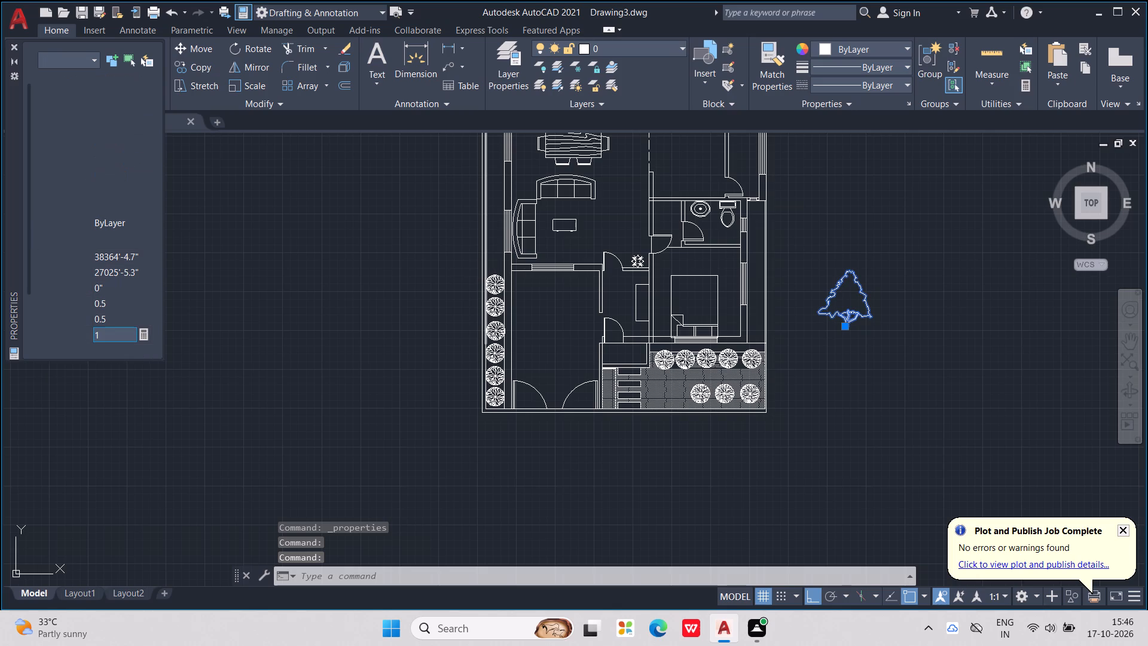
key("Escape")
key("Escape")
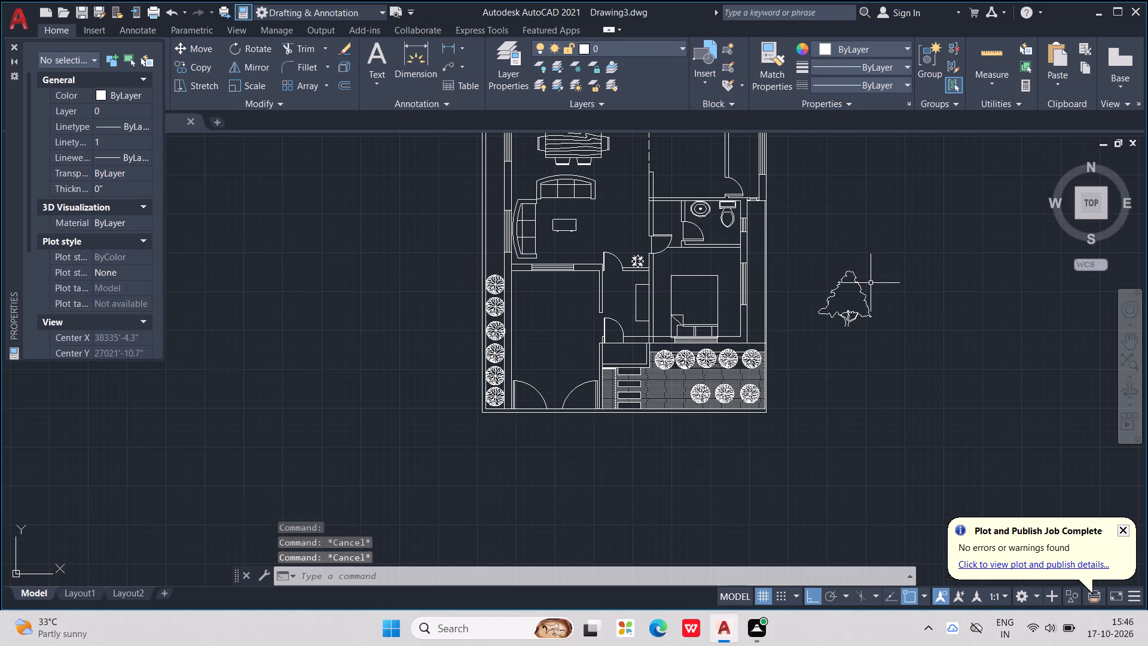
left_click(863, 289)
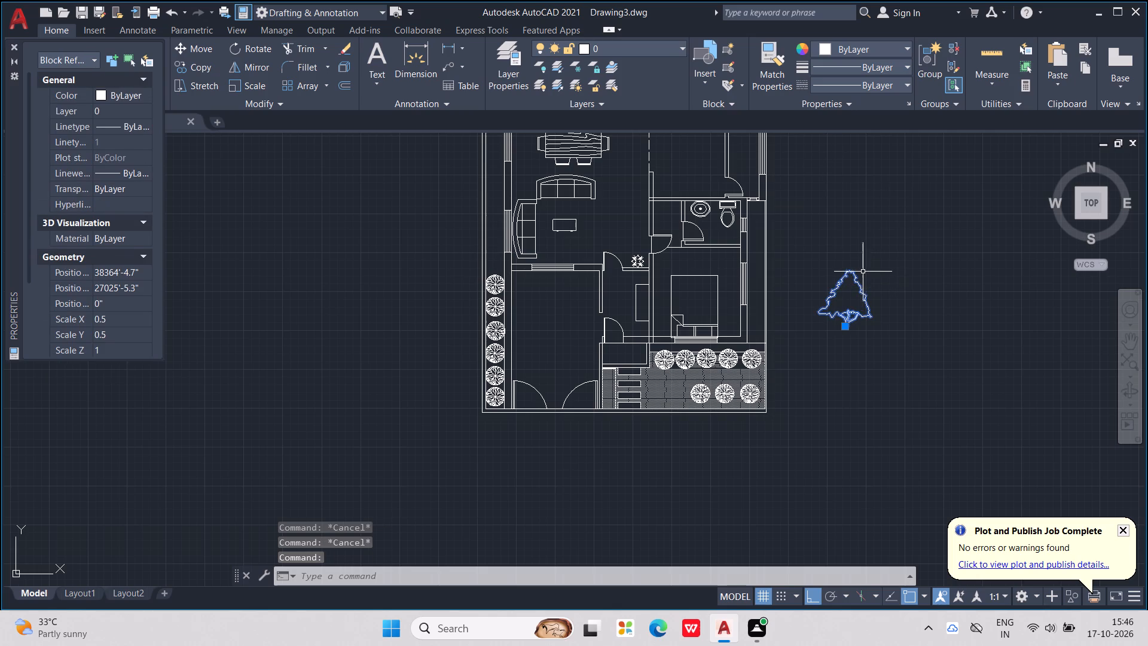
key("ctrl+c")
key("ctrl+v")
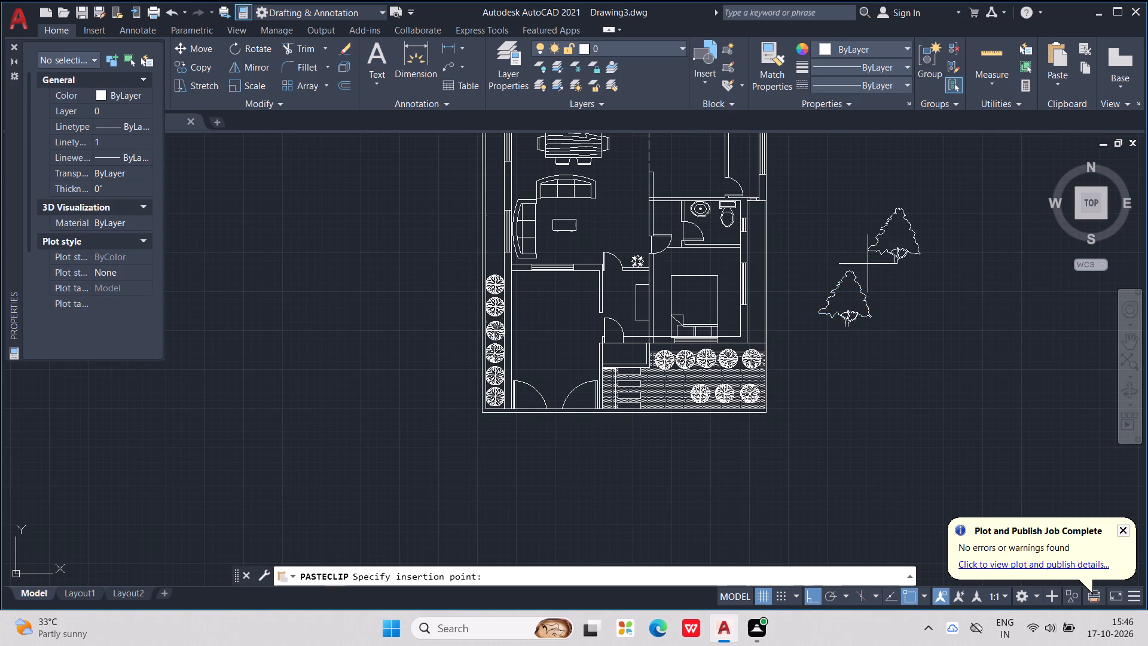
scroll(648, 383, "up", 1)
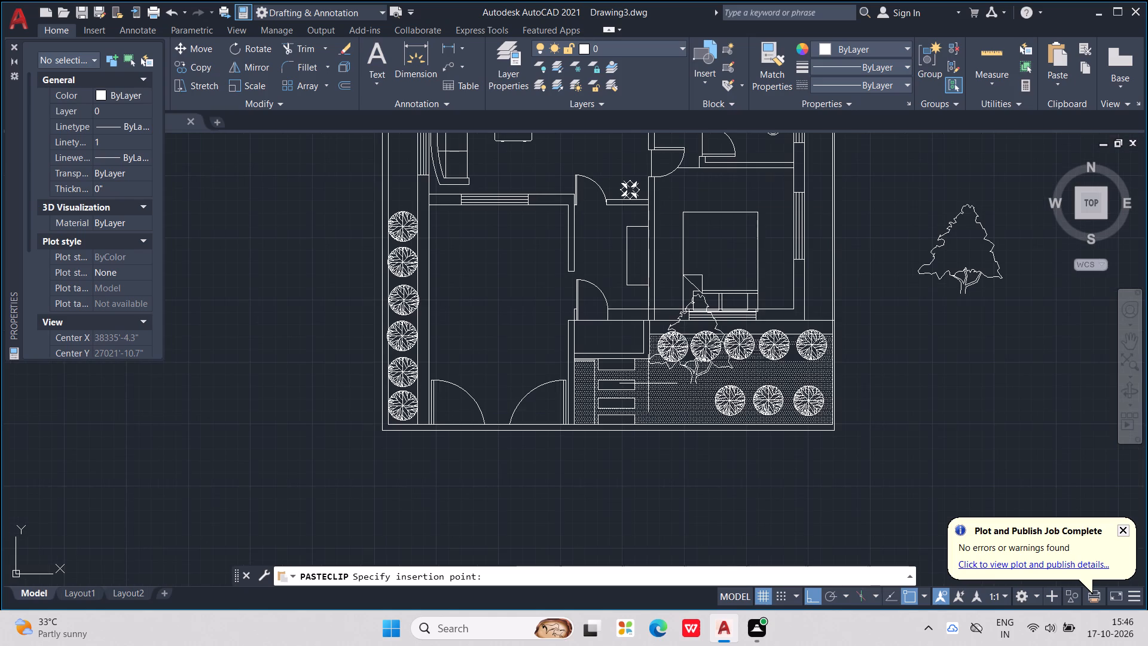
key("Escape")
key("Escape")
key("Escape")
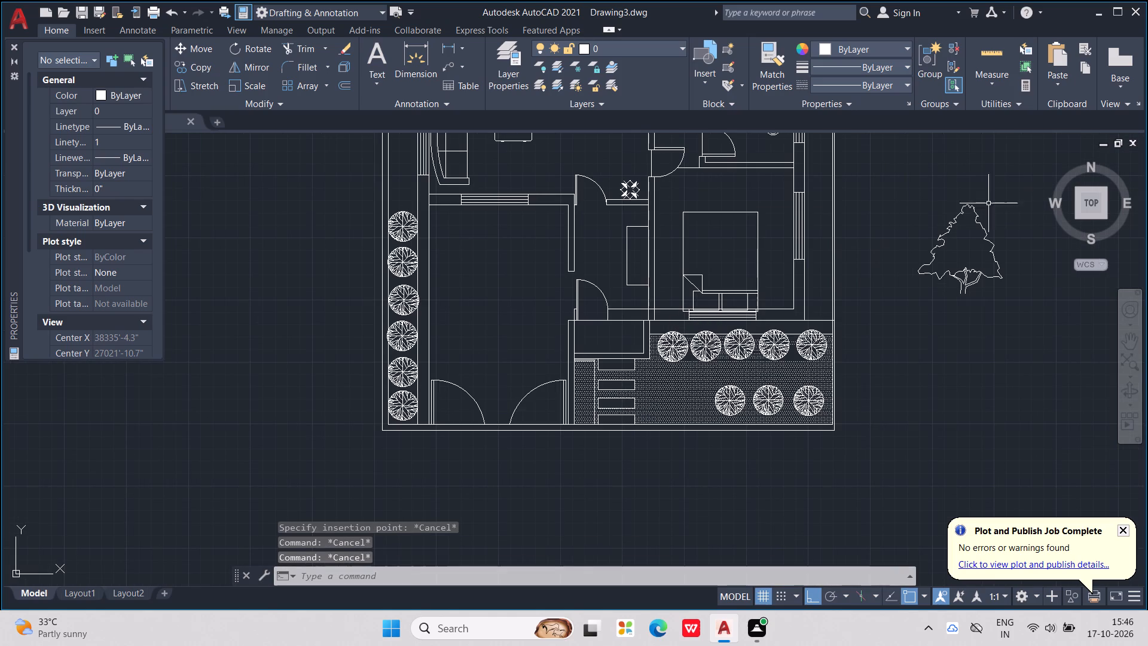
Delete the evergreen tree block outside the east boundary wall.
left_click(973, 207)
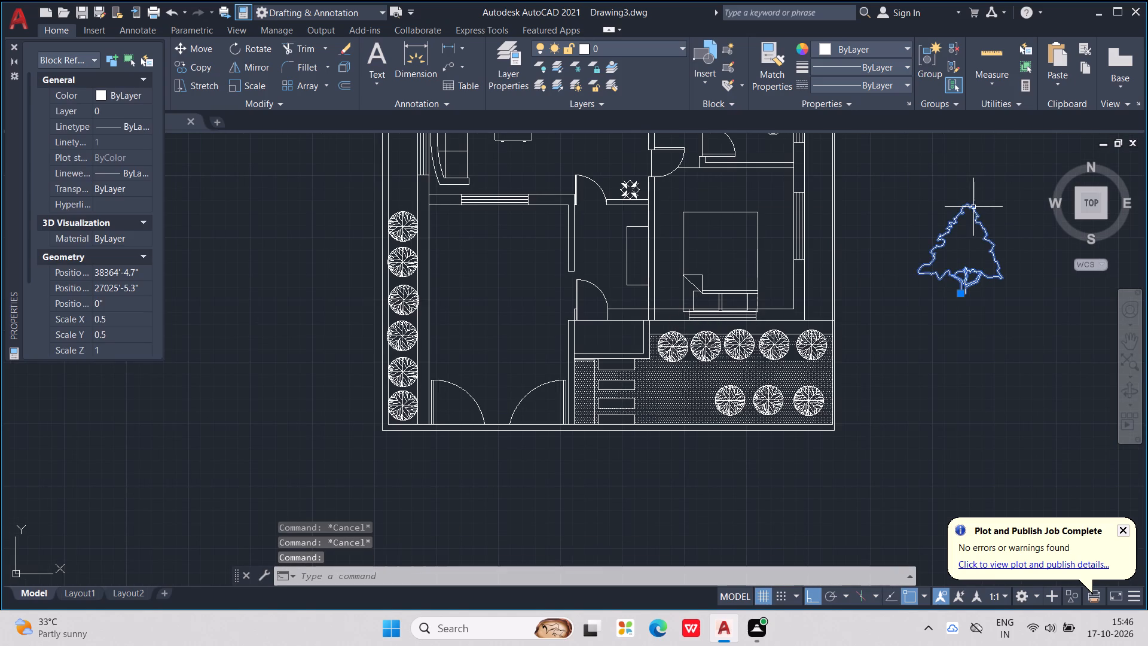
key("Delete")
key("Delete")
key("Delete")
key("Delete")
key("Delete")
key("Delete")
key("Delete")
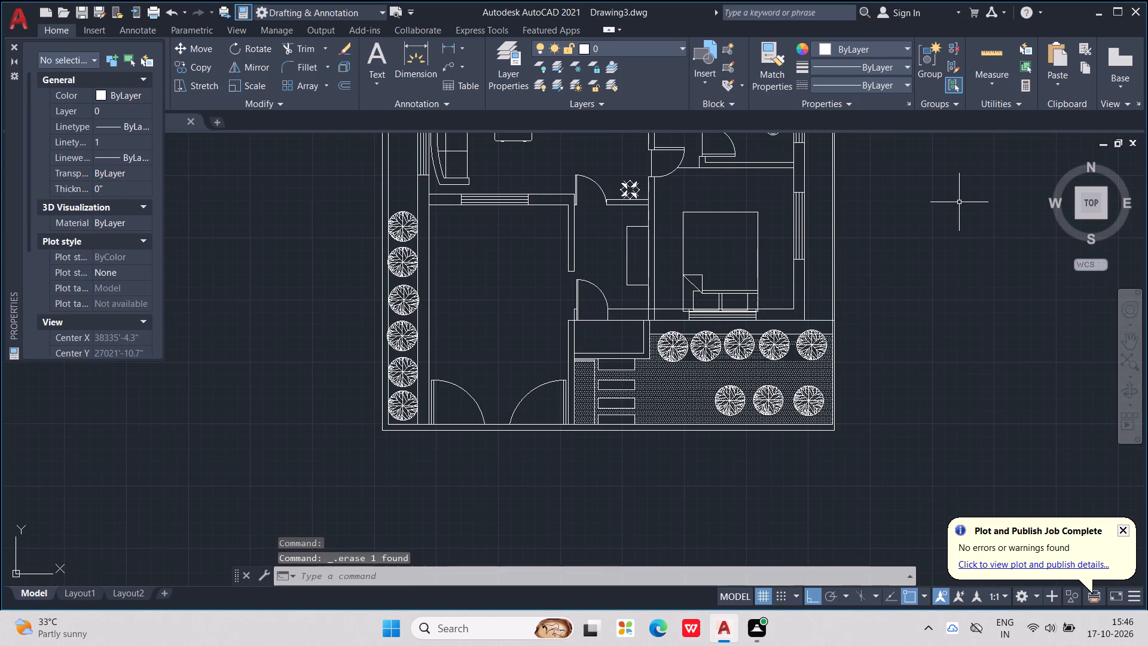
Insert the Stepping Stone - hexagonal block from the DesignCenter Landscaping samples in the hatched south yard, west of the three-plant row.
key("ctrl+2")
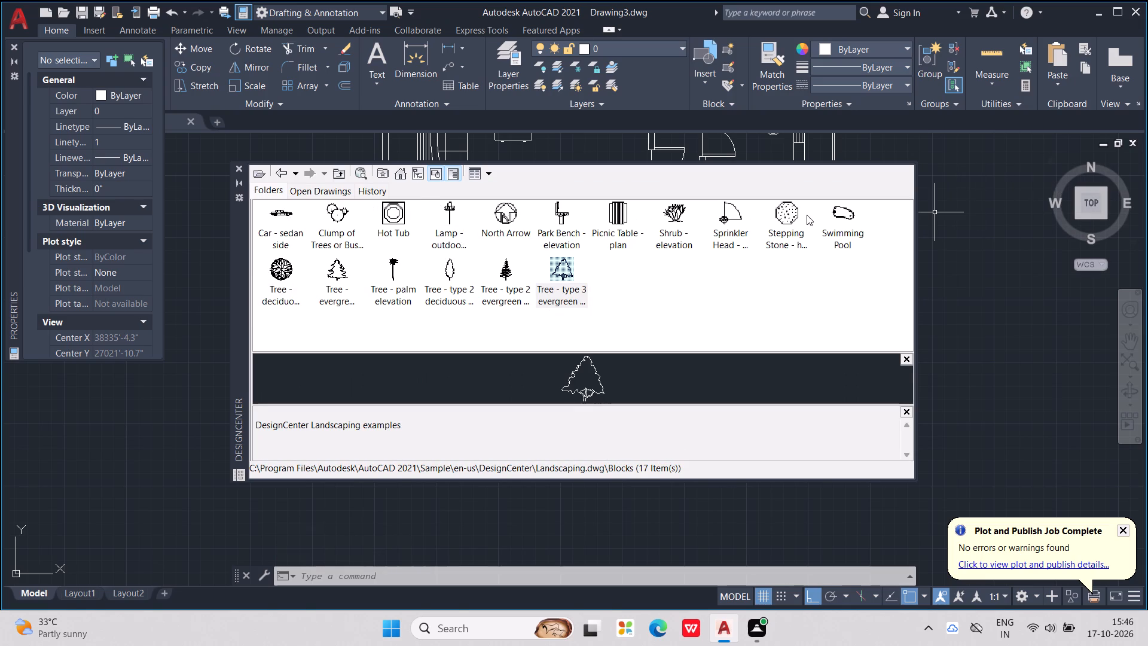
triple_click(789, 208)
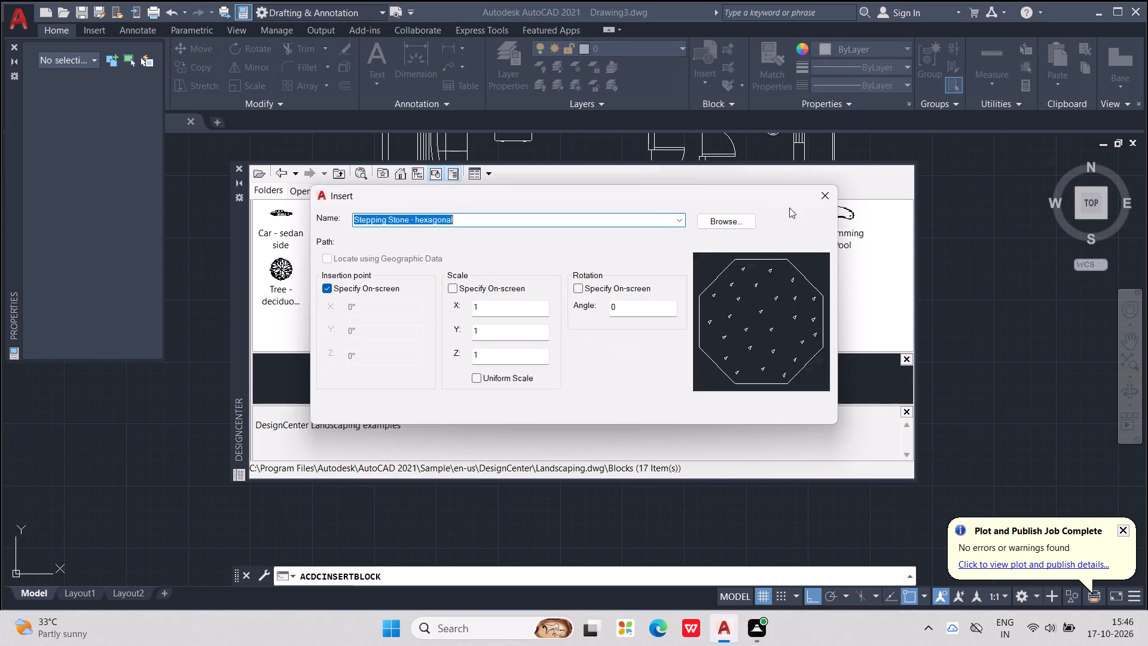
left_click(661, 409)
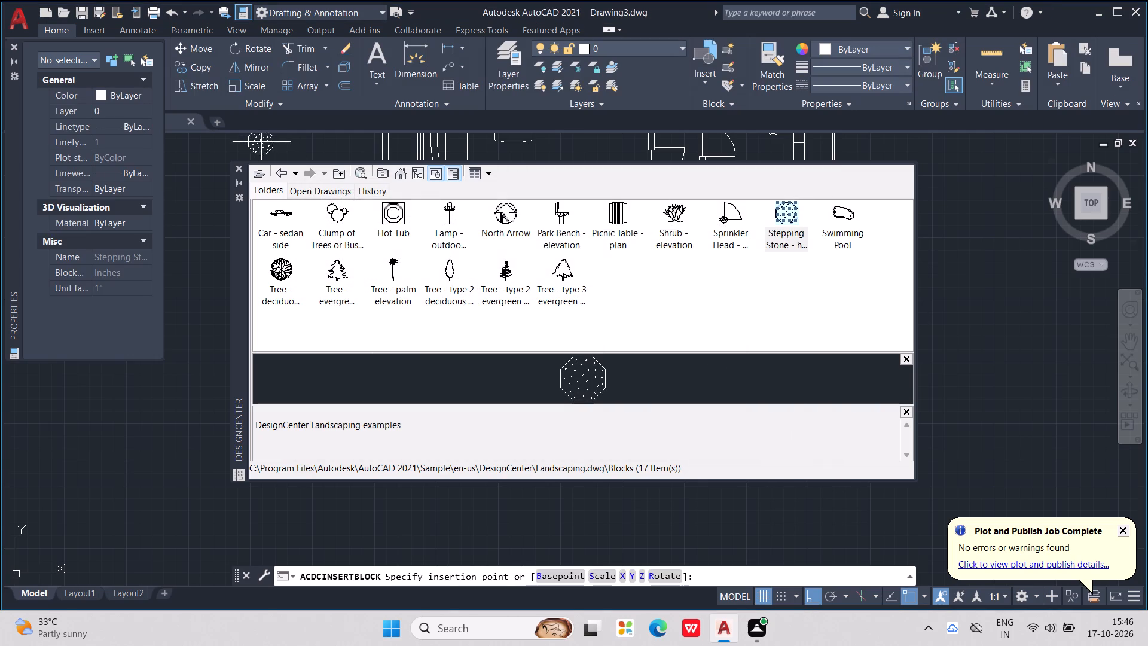
left_click(239, 167)
scroll(701, 398, "up", 2)
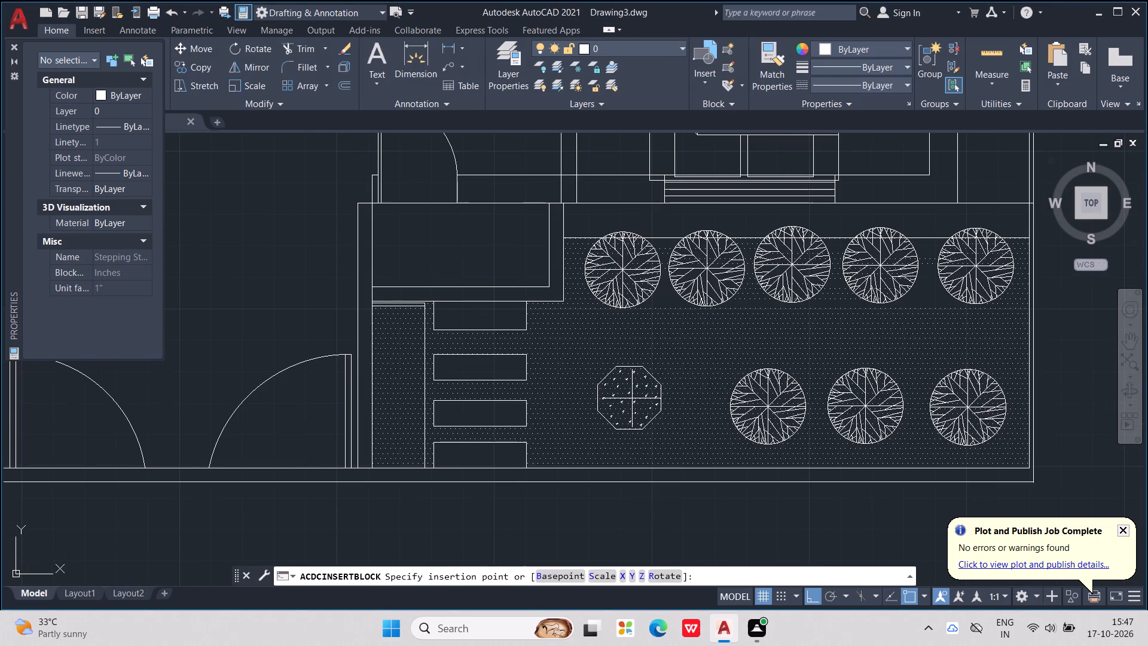
left_click(632, 398)
Insert the Car - sedan side block from the DesignCenter Landscaping samples outside the west boundary wall.
scroll(756, 392, "down", 2)
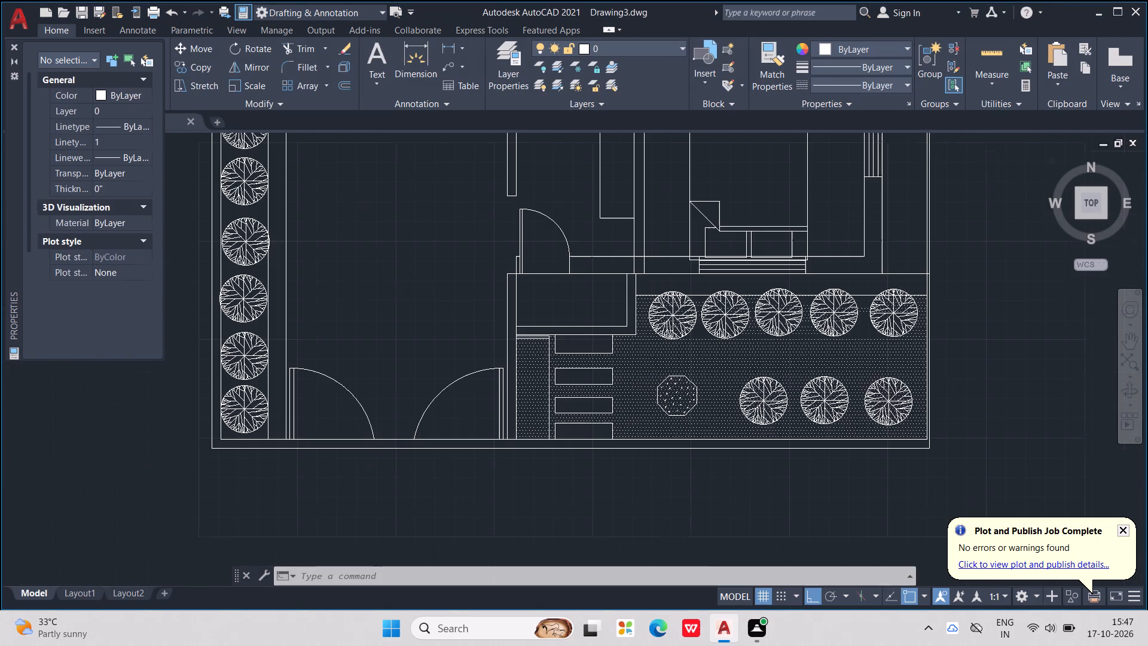
scroll(951, 391, "down", 1)
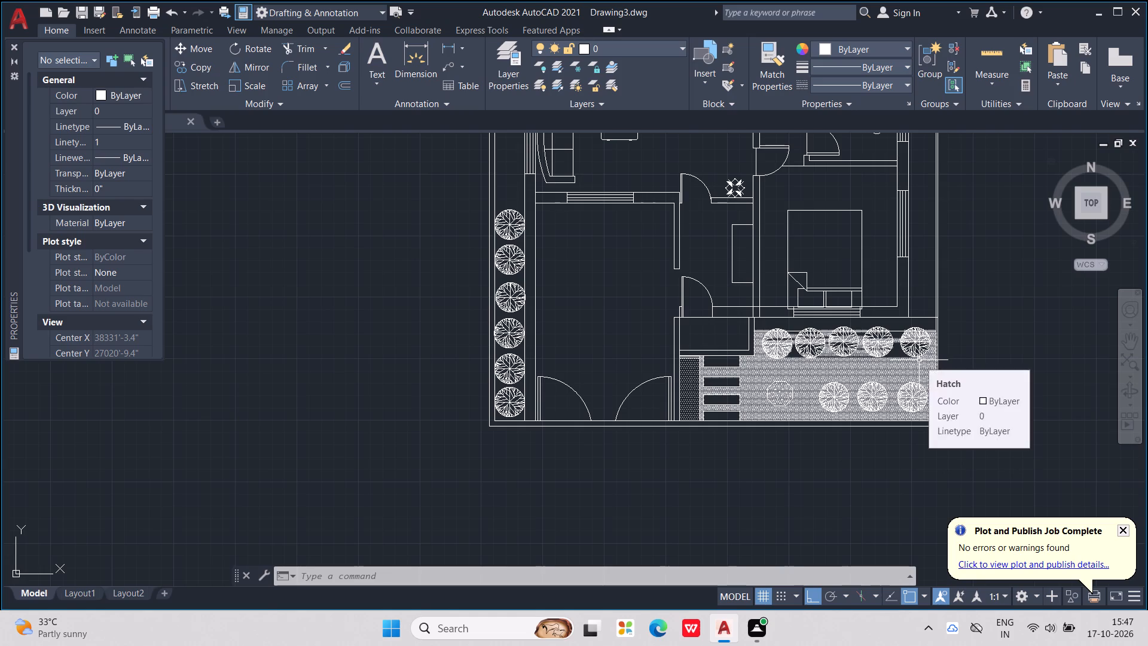
middle_click_drag(647, 441, 655, 444)
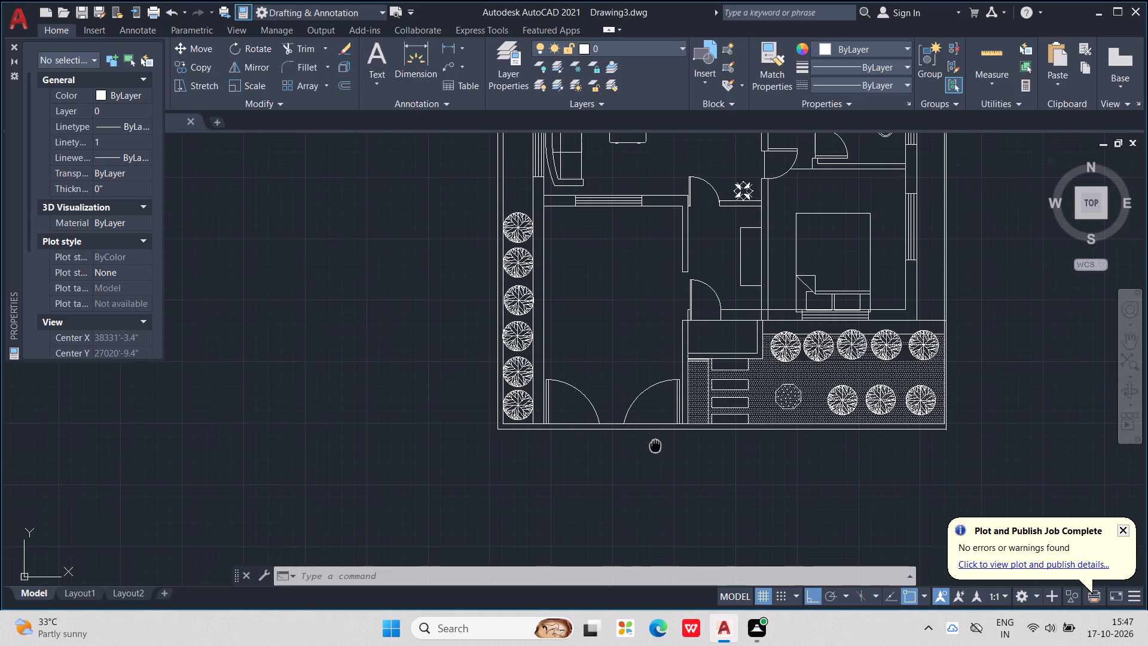
middle_click_drag(655, 444, 795, 498)
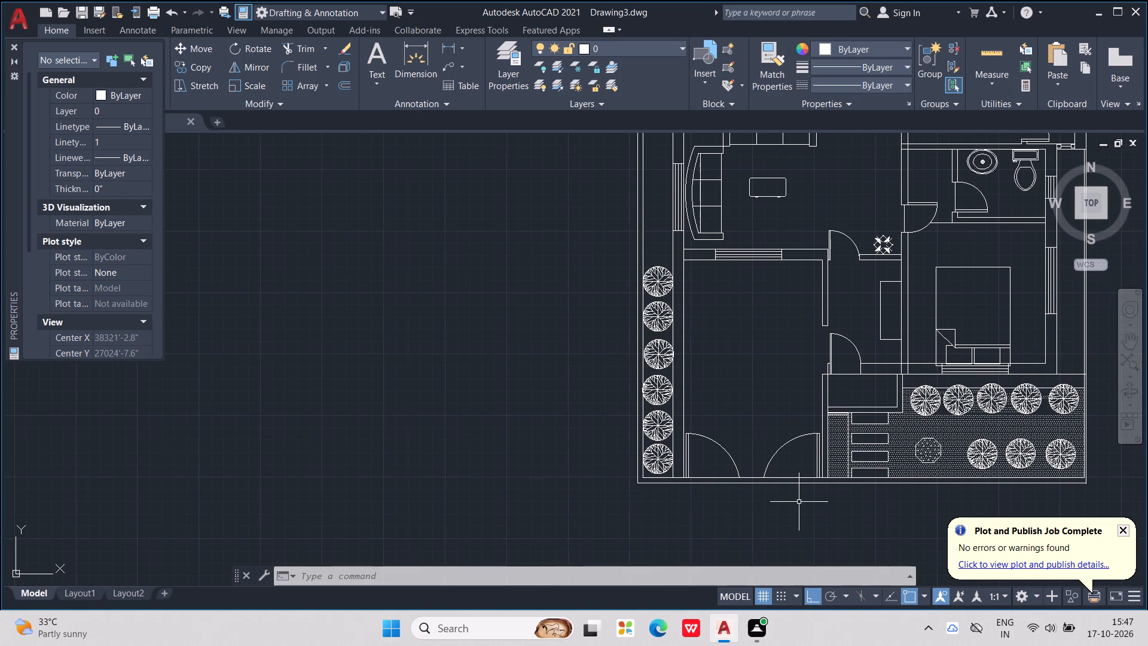
key("Escape")
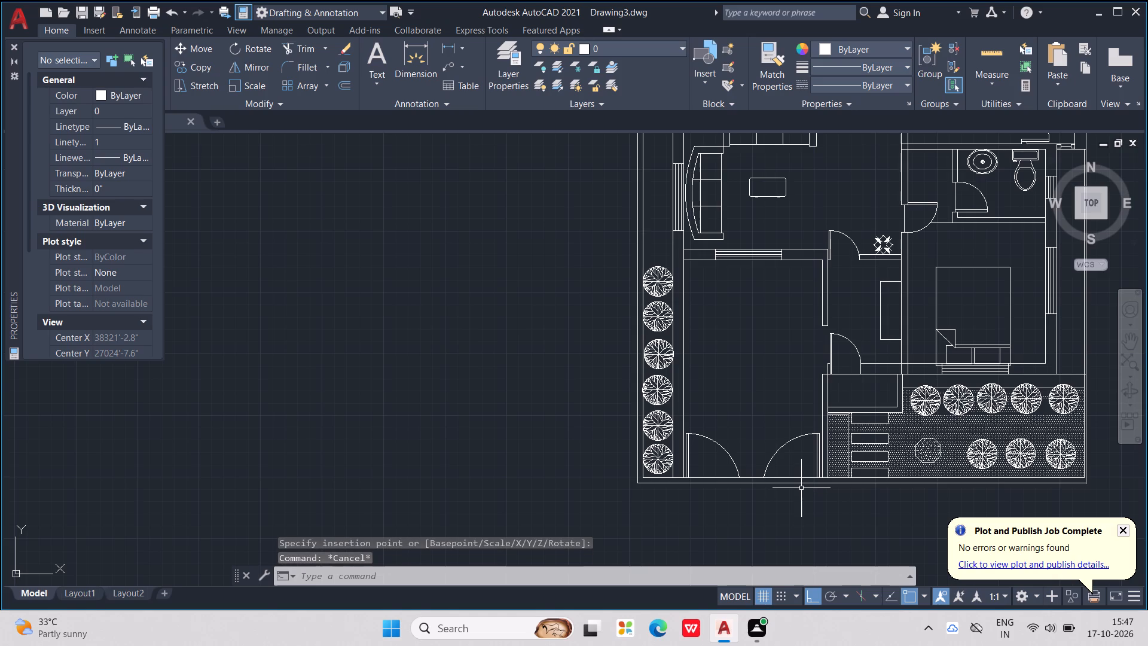
key("ctrl+2")
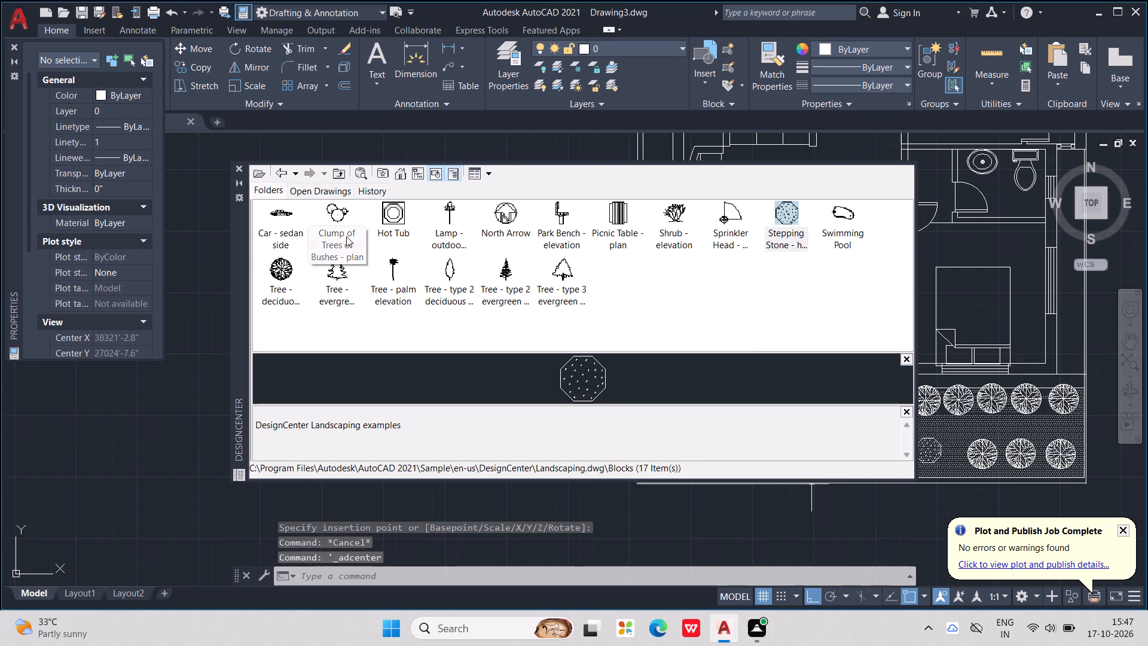
triple_click(283, 216)
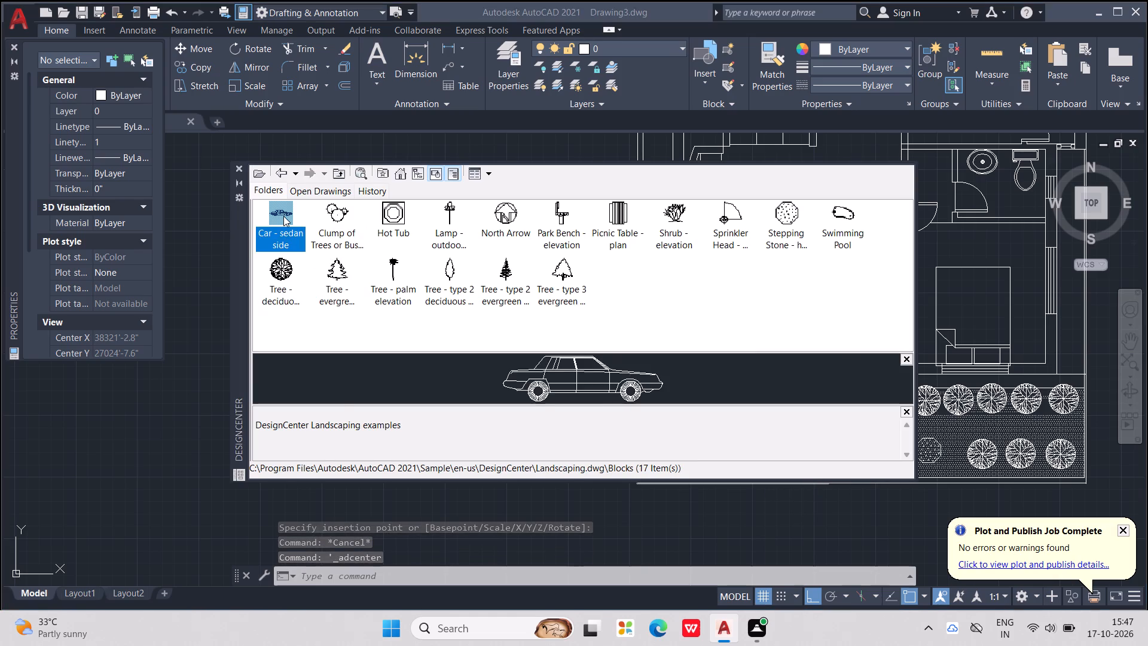
left_click(283, 216)
left_click(671, 406)
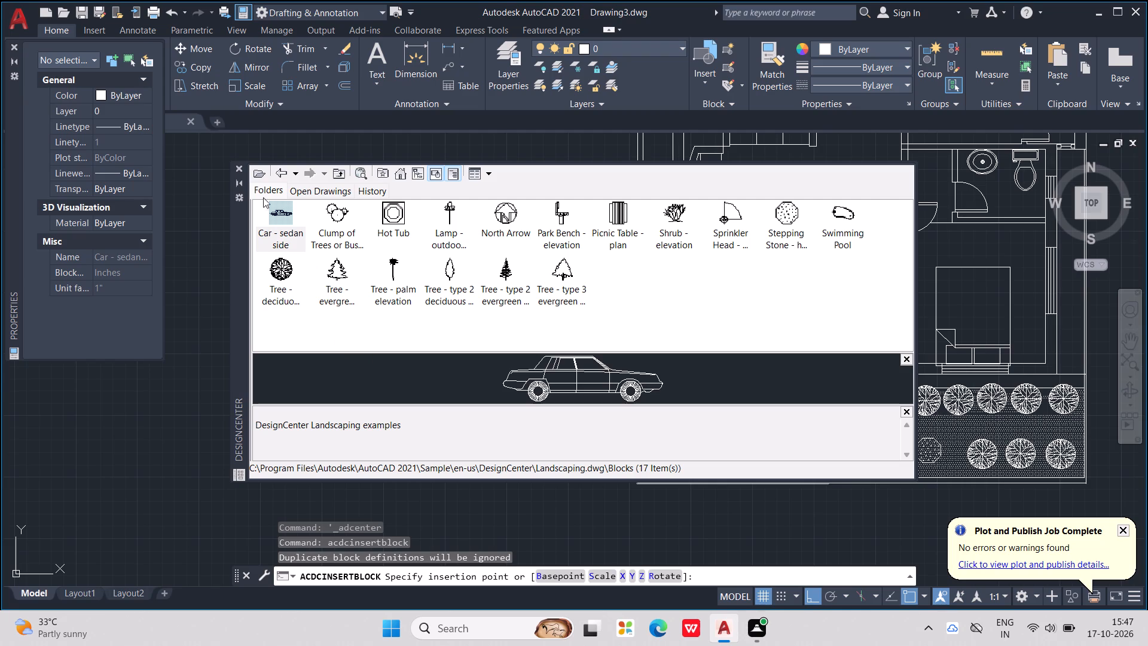
left_click(240, 167)
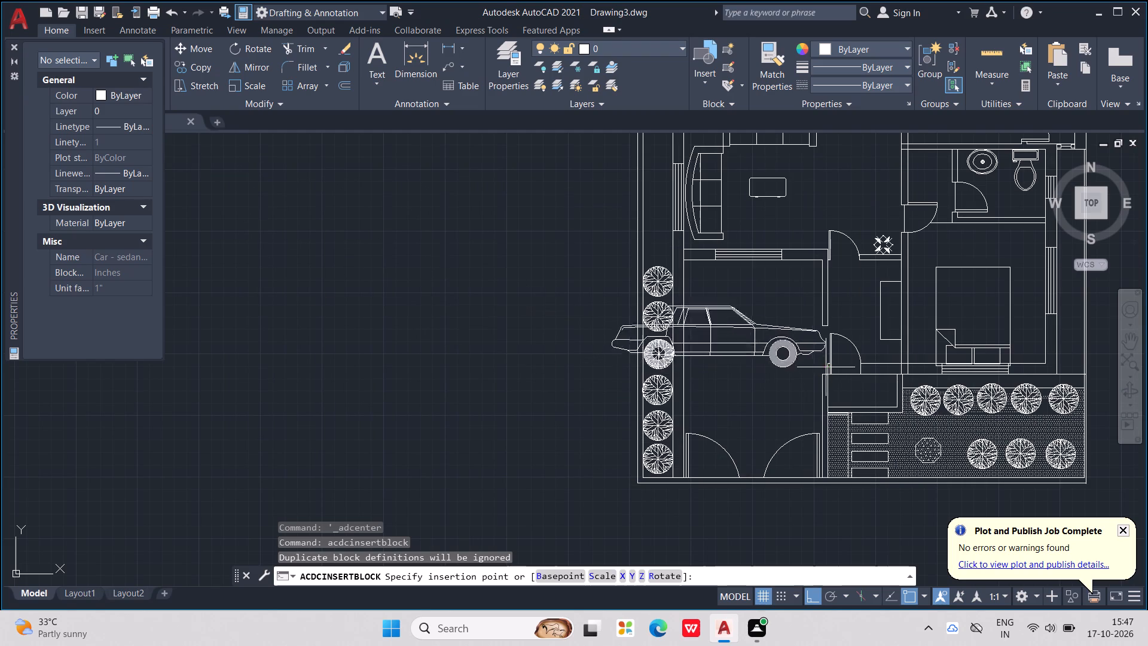
left_click(619, 397)
Rotate the car block 90 degrees counterclockwise so that its front faces north.
left_click(574, 361)
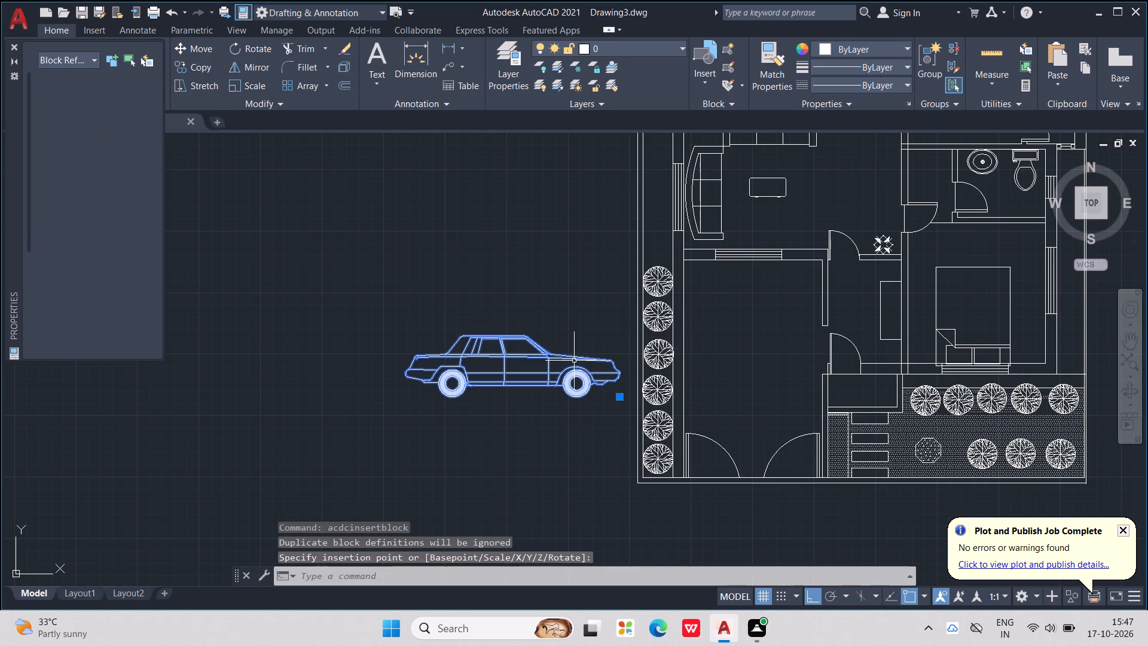
type("RO")
key("Return")
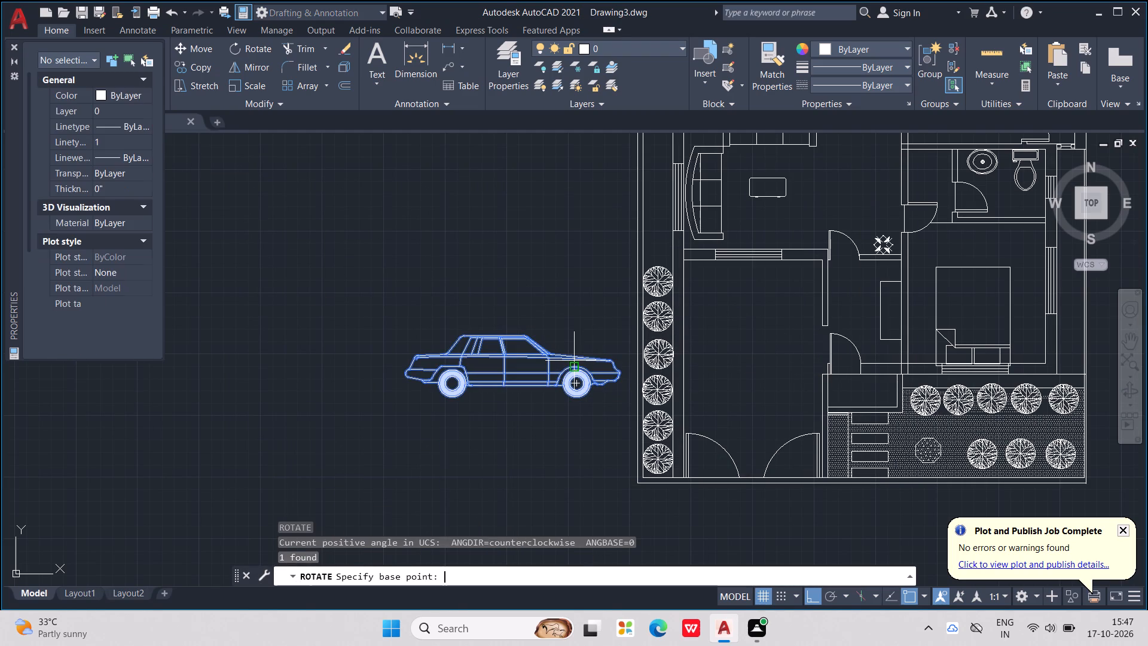
left_click(574, 361)
left_click(532, 285)
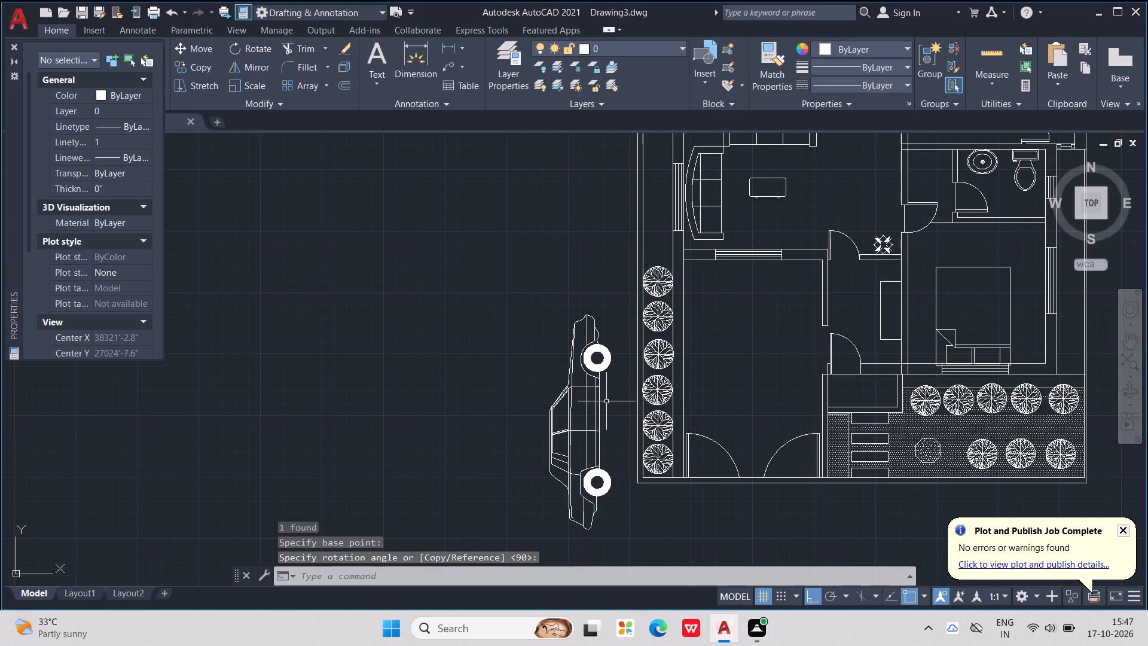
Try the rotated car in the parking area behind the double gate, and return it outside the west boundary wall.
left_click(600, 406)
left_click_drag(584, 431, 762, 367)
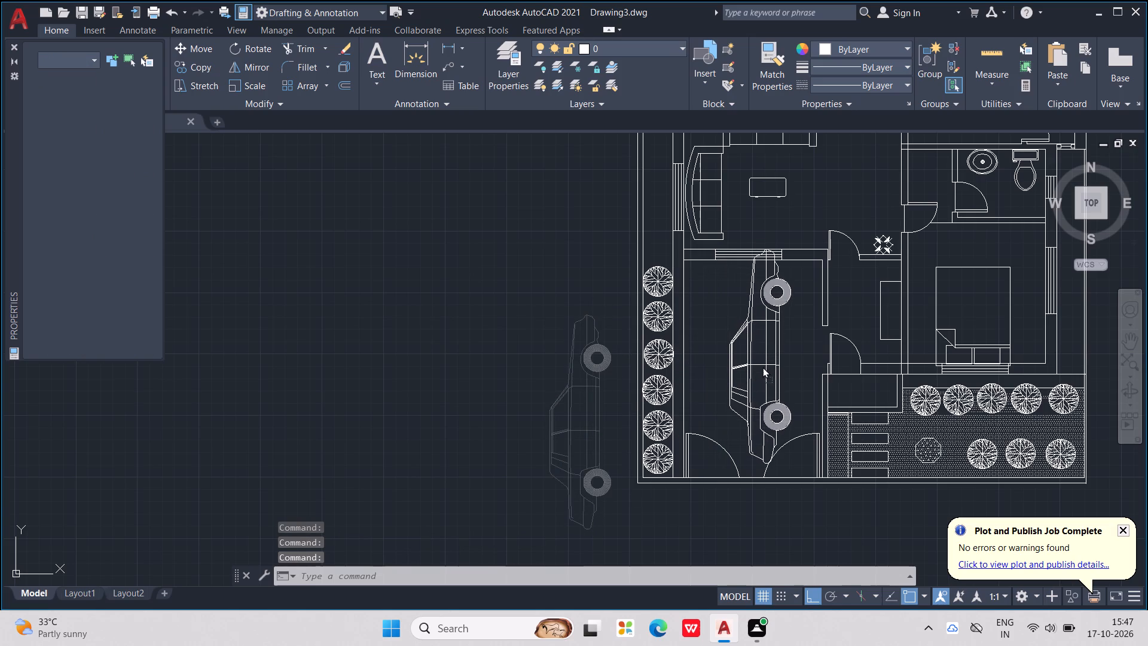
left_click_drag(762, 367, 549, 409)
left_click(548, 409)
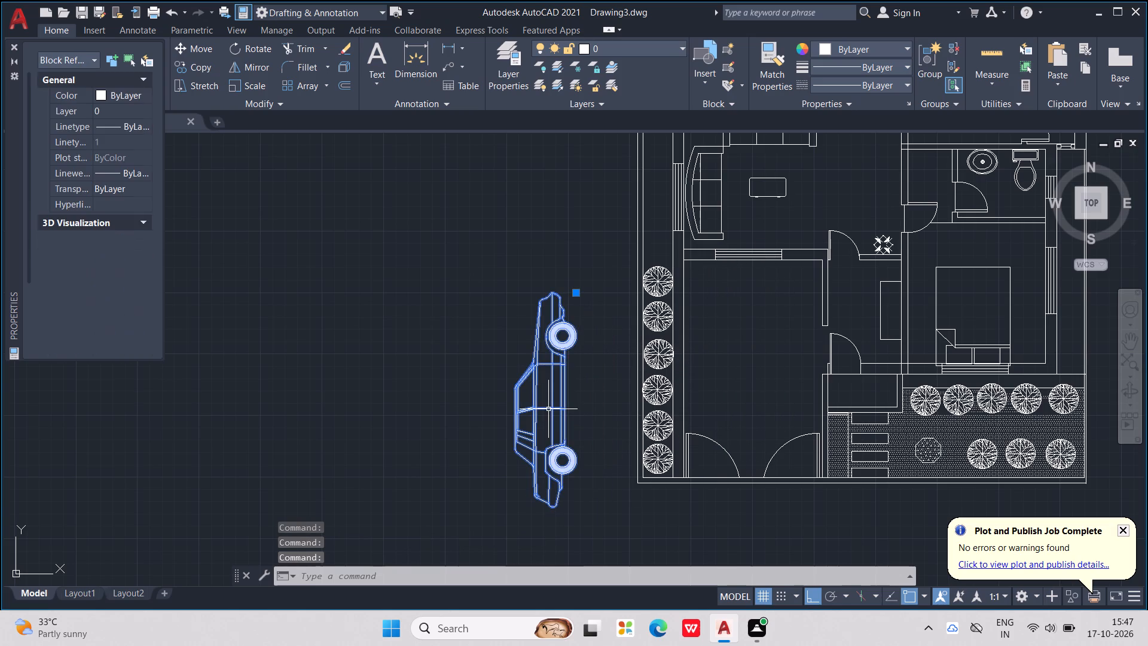
Set the car block's X and Y scale to 0.9.
right_click(548, 409)
left_click(626, 584)
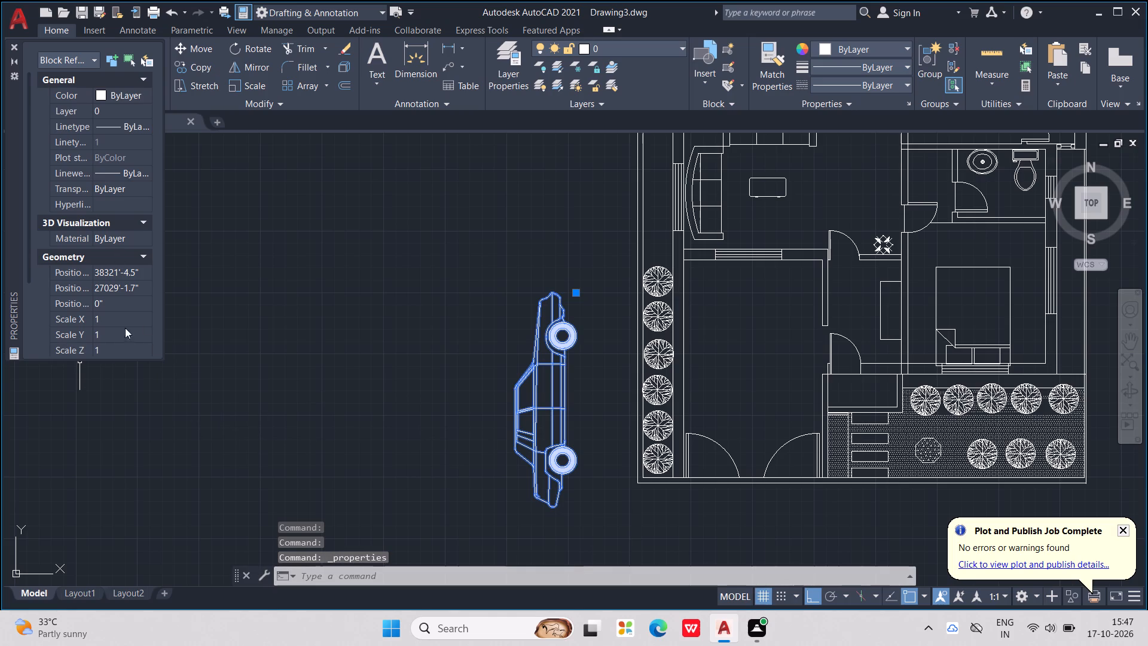
left_click(102, 310)
left_click(104, 321)
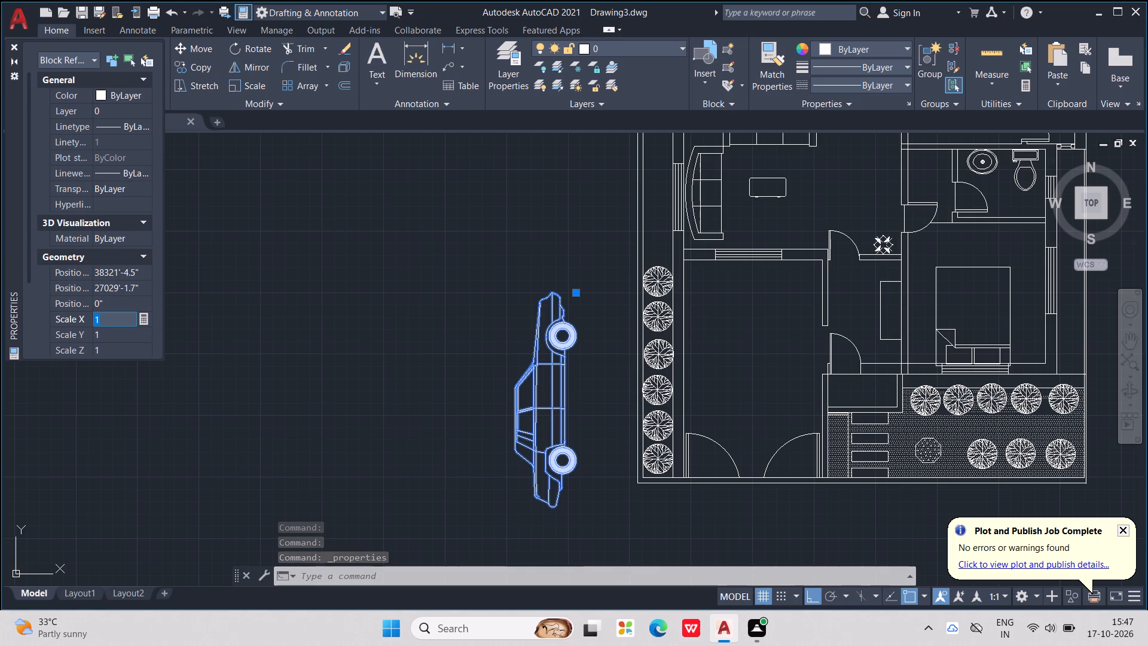
key("BackSpace")
type("0.9")
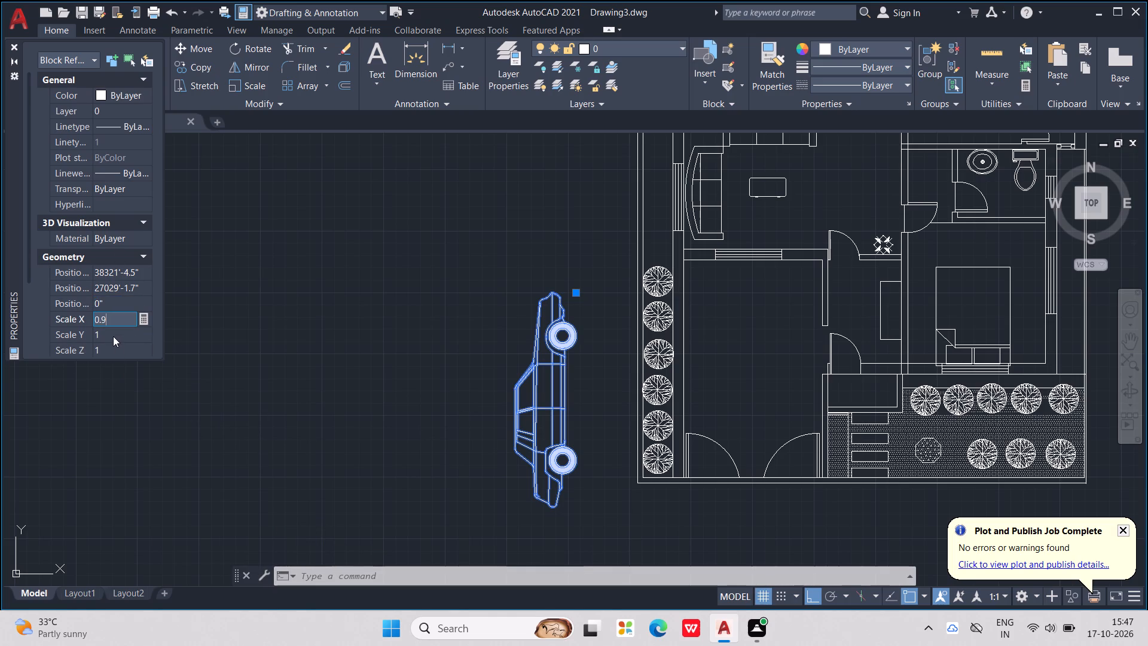
left_click(113, 336)
type("0.9")
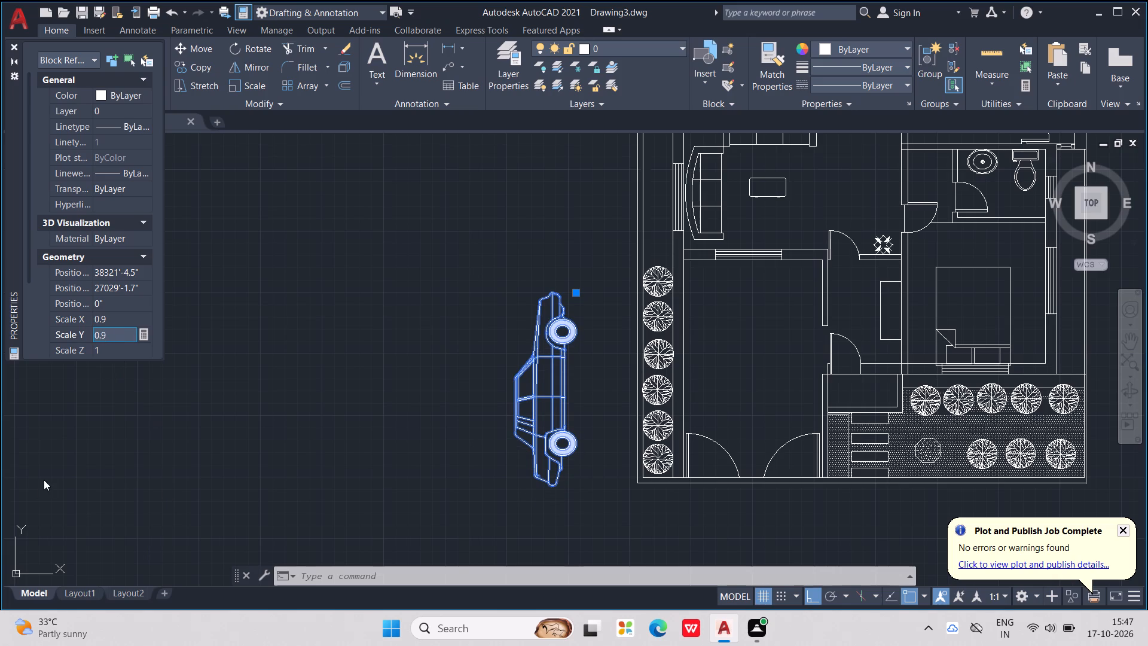
left_click(44, 480)
left_click(134, 348)
key("Escape")
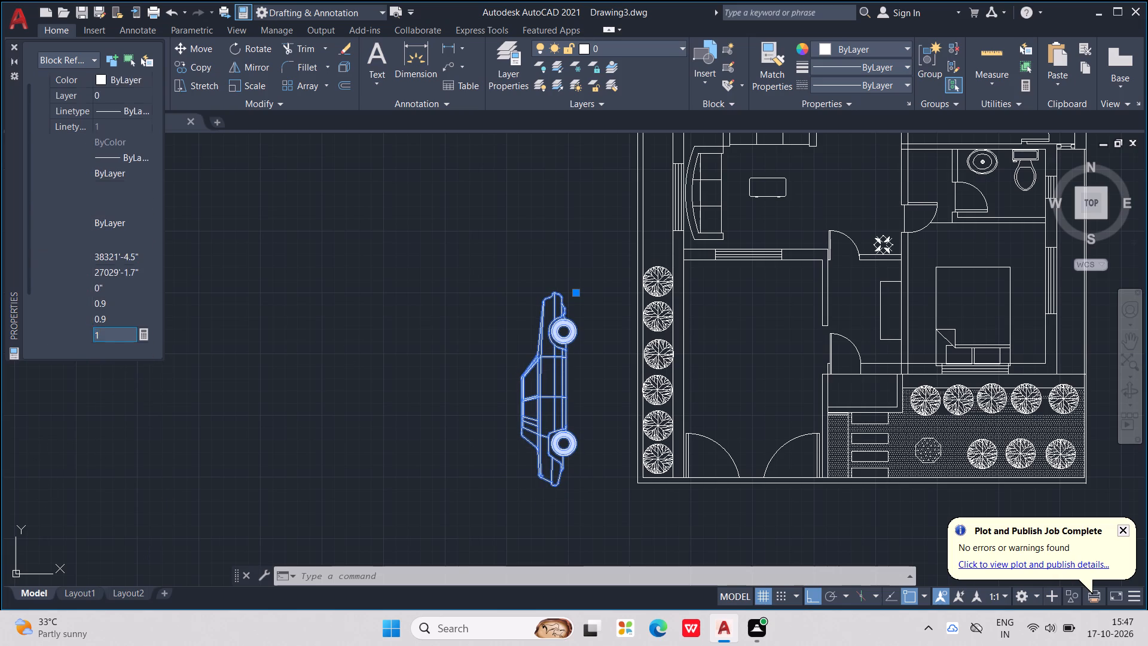
key("Escape")
Move the scaled car from outside the west boundary wall into the parking area behind the double gate.
left_click(541, 339)
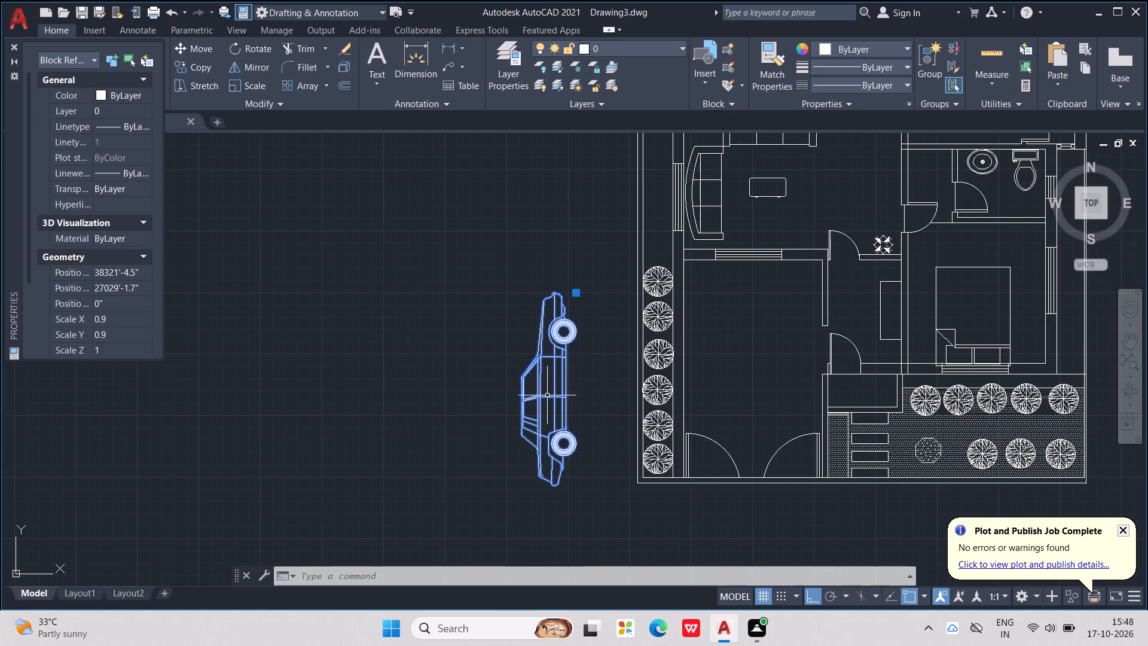
left_click_drag(546, 398, 738, 362)
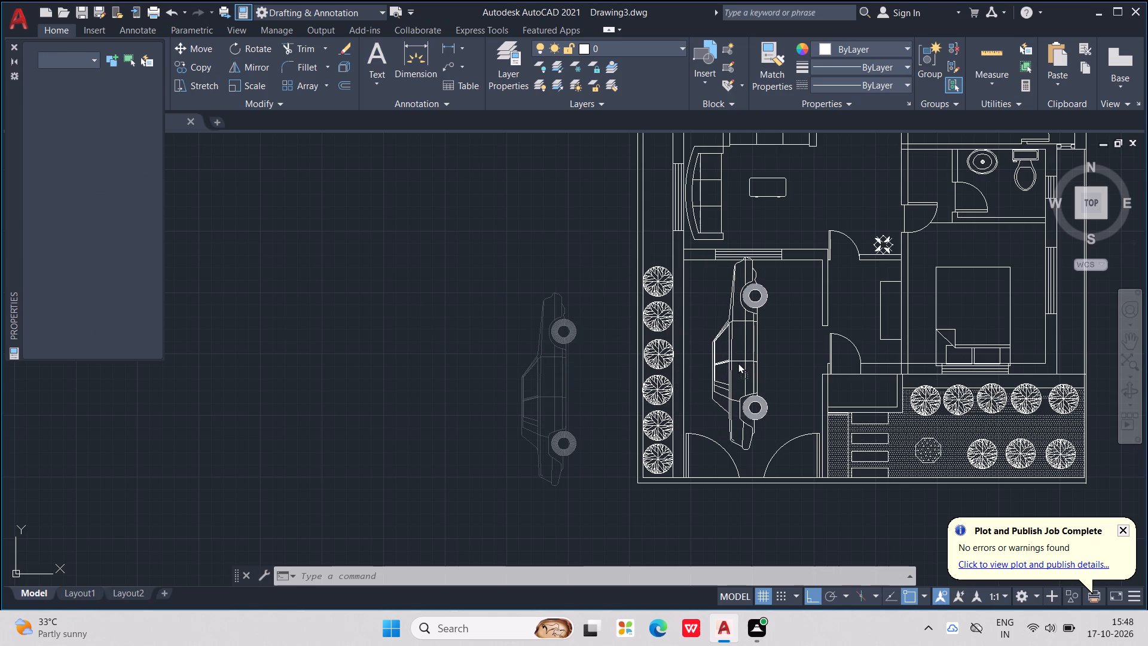
left_click_drag(738, 362, 746, 373)
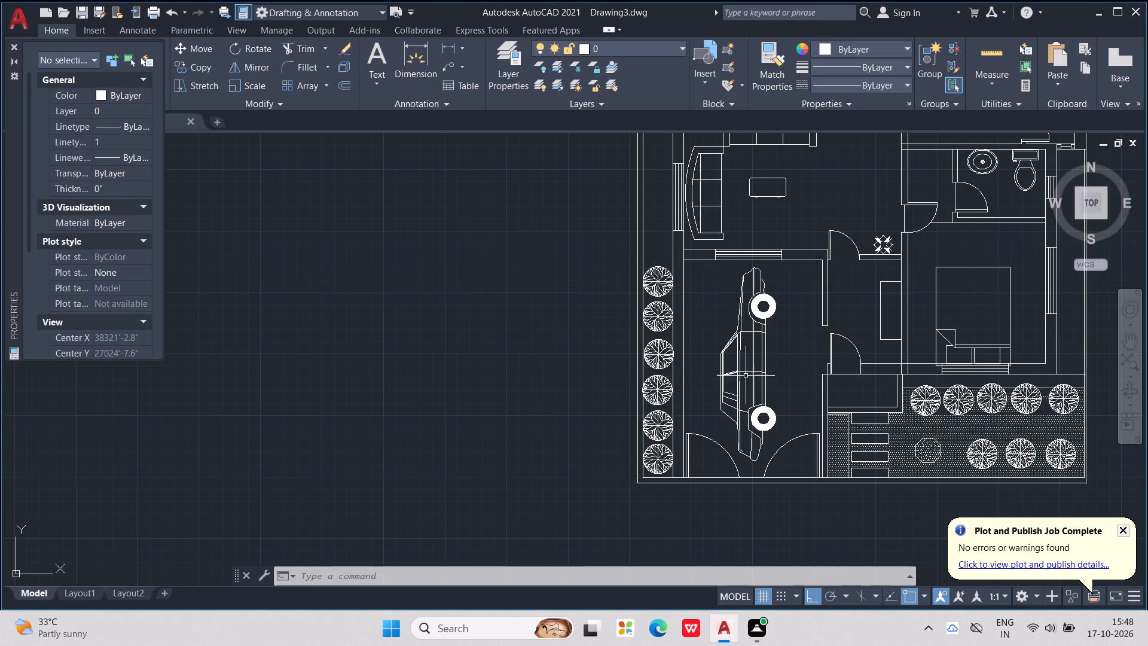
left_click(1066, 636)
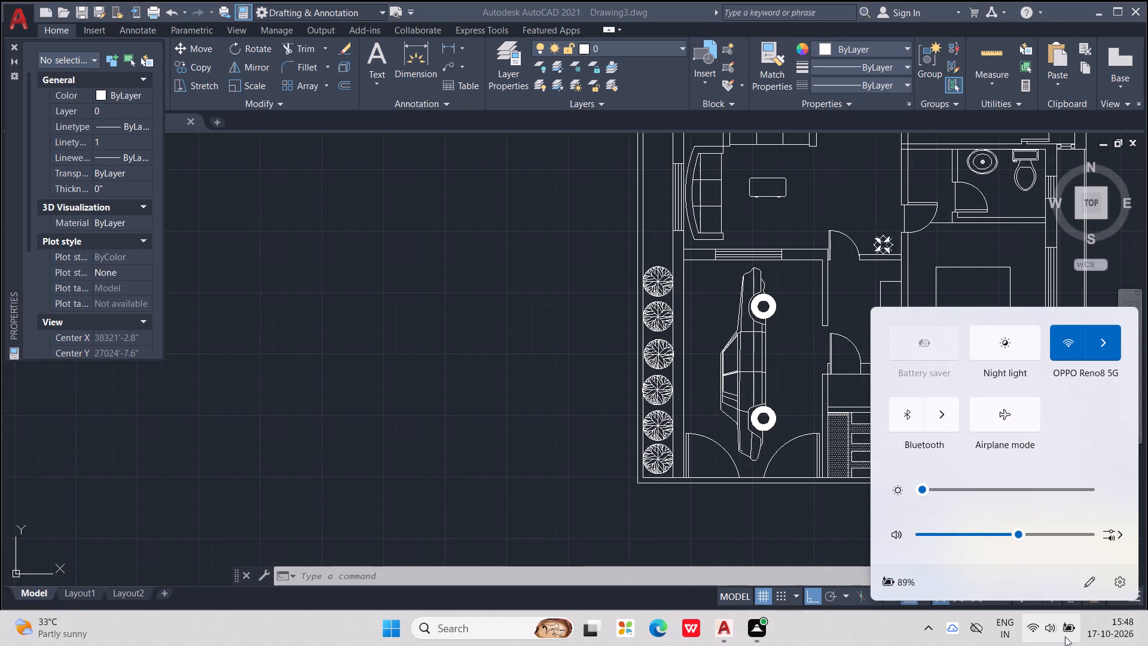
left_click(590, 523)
Copy the indoor plant block beside the living room's south doorway to the entrance passage, between the cabinet and the south wall.
scroll(670, 492, "down", 1)
middle_click_drag(671, 492, 625, 522)
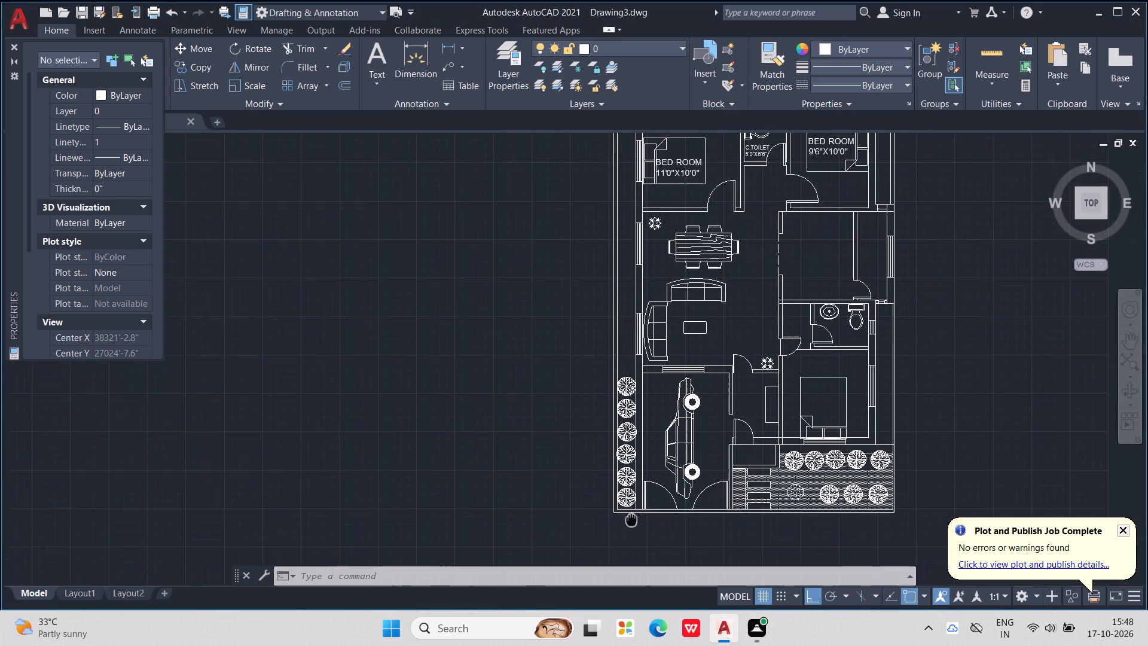
middle_click_drag(625, 522, 566, 535)
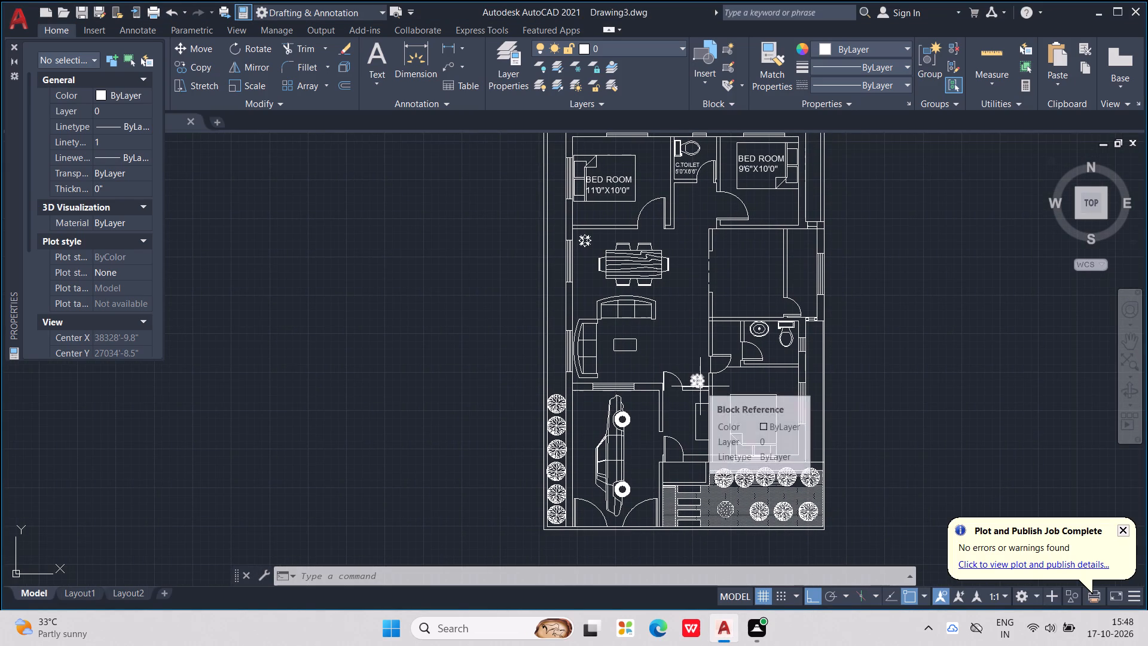
scroll(700, 393, "up", 2)
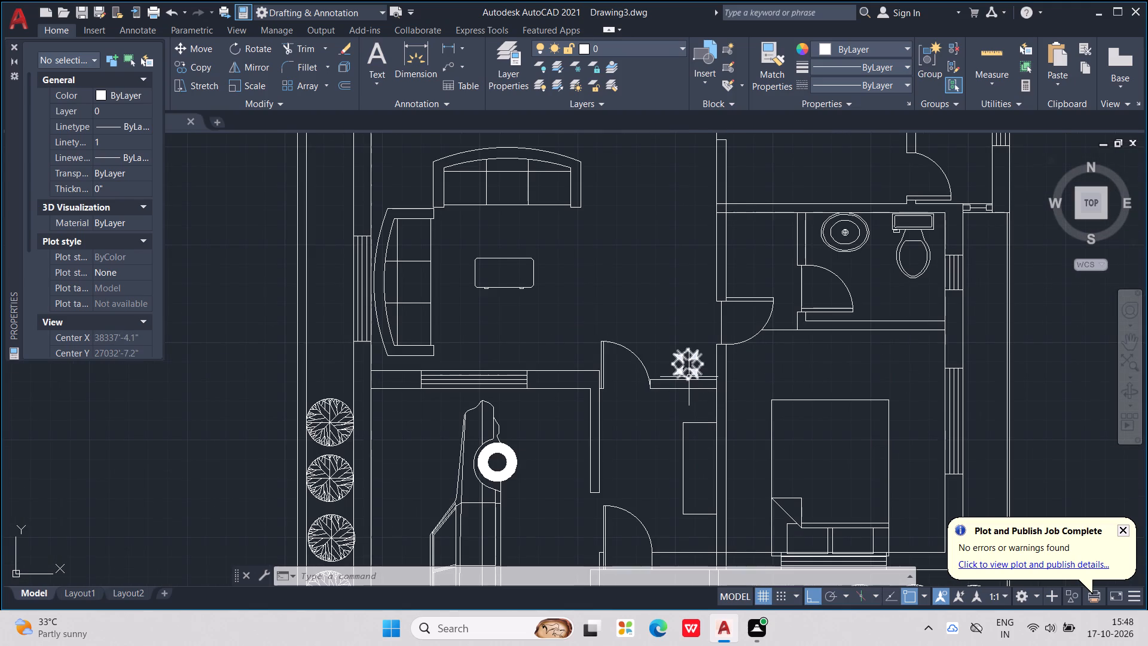
left_click(685, 368)
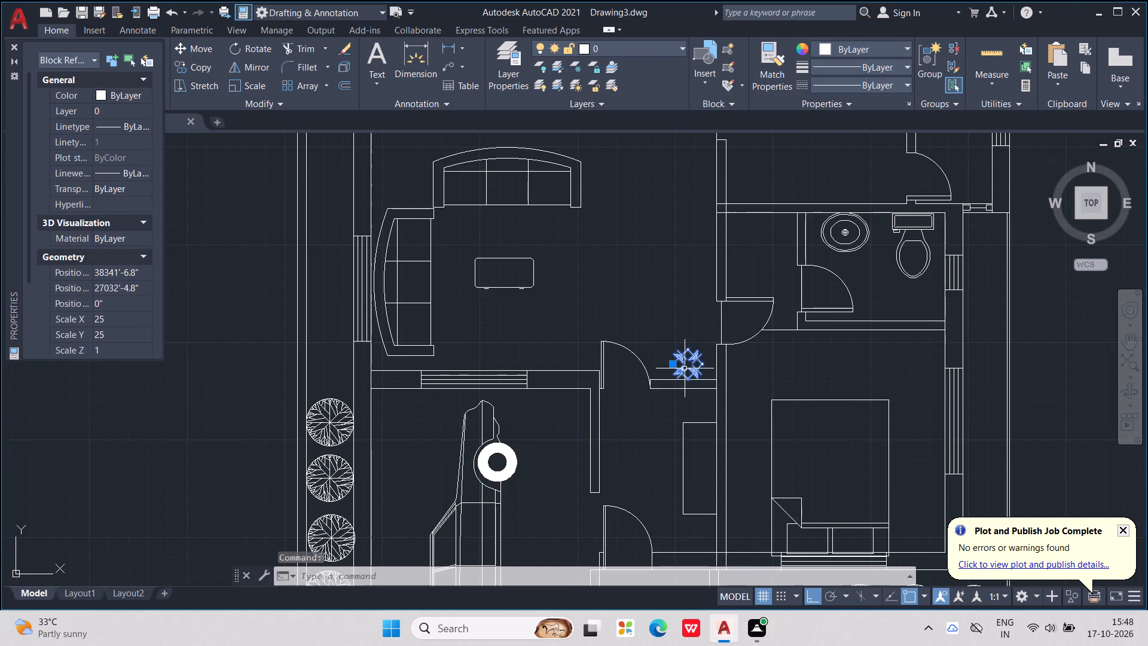
key("ctrl+c")
key("ctrl+v")
middle_click_drag(705, 468, 659, 328)
scroll(670, 425, "up", 2)
scroll(573, 389, "up", 1)
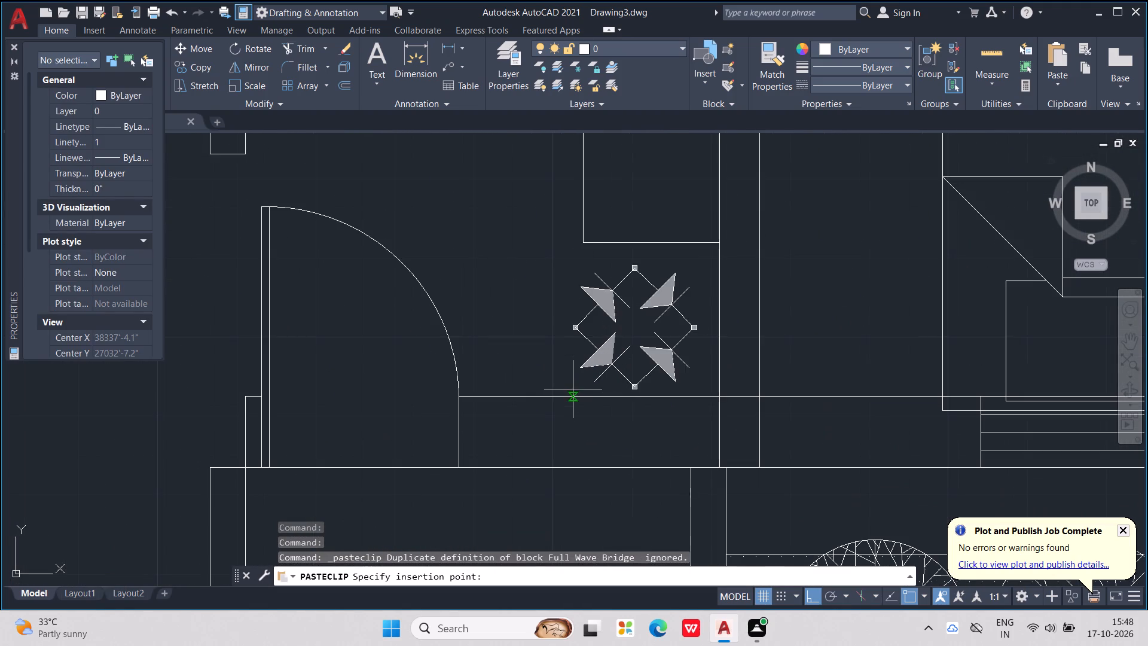
left_click(565, 385)
Delete the door leaf and swing arc in the opening between the living room and the entrance passage.
scroll(575, 377, "down", 5)
middle_click_drag(590, 377, 640, 526)
scroll(621, 456, "up", 2)
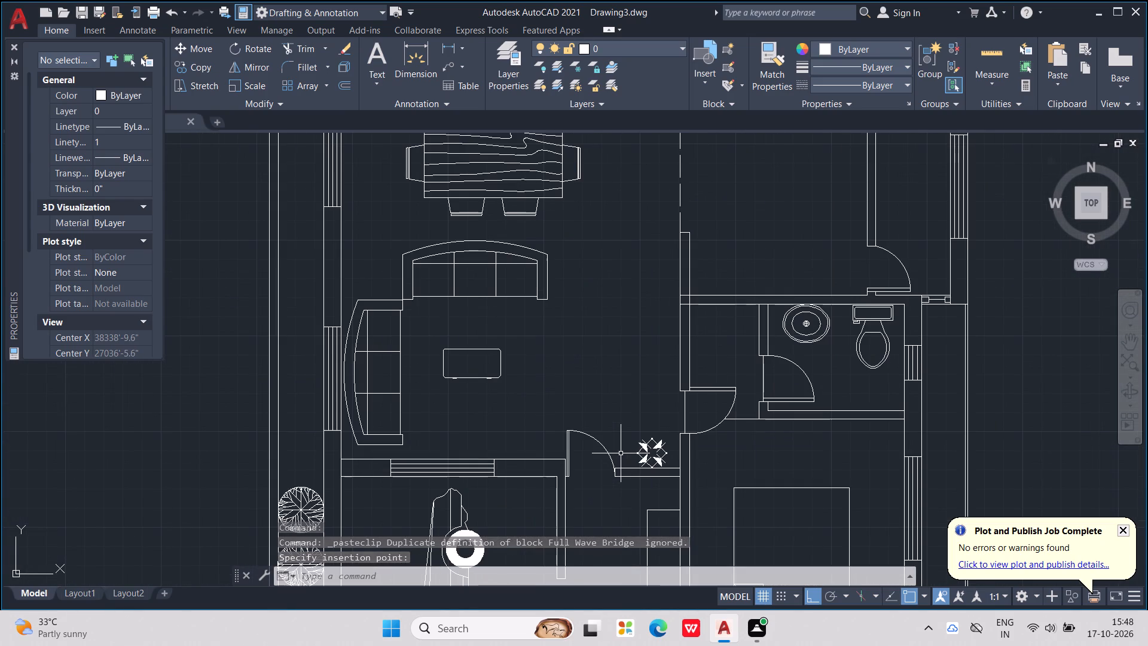
left_click_drag(614, 446, 560, 437)
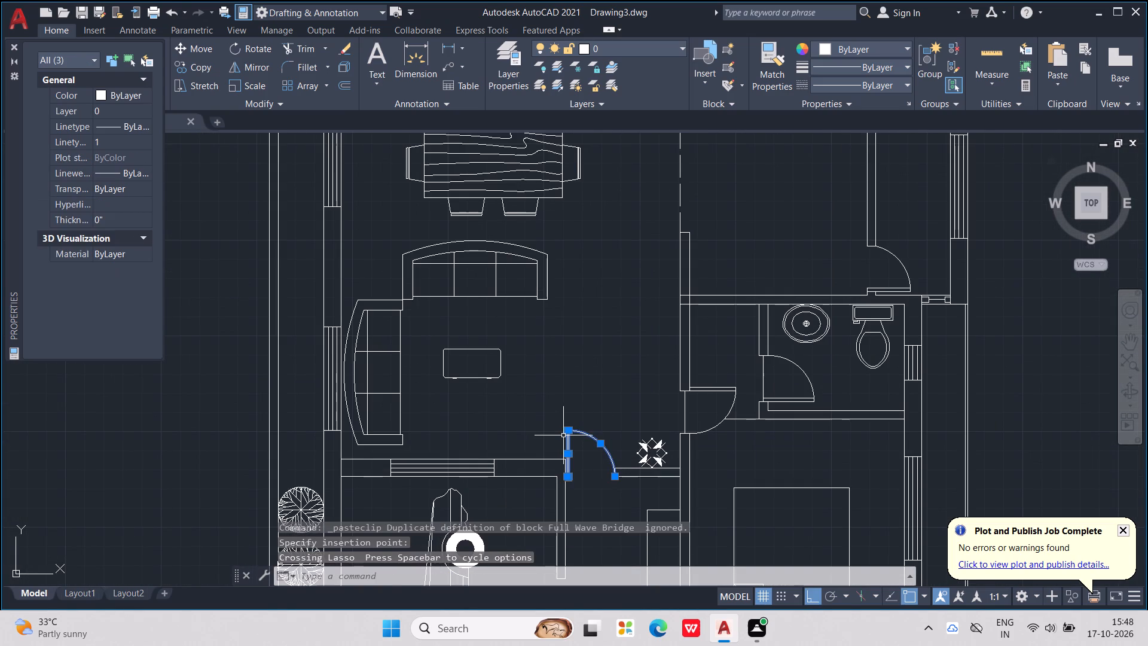
key("Delete")
Delete the three short leftover line stubs of the removed door beside the living room's southeast wall corner.
scroll(586, 478, "up", 2)
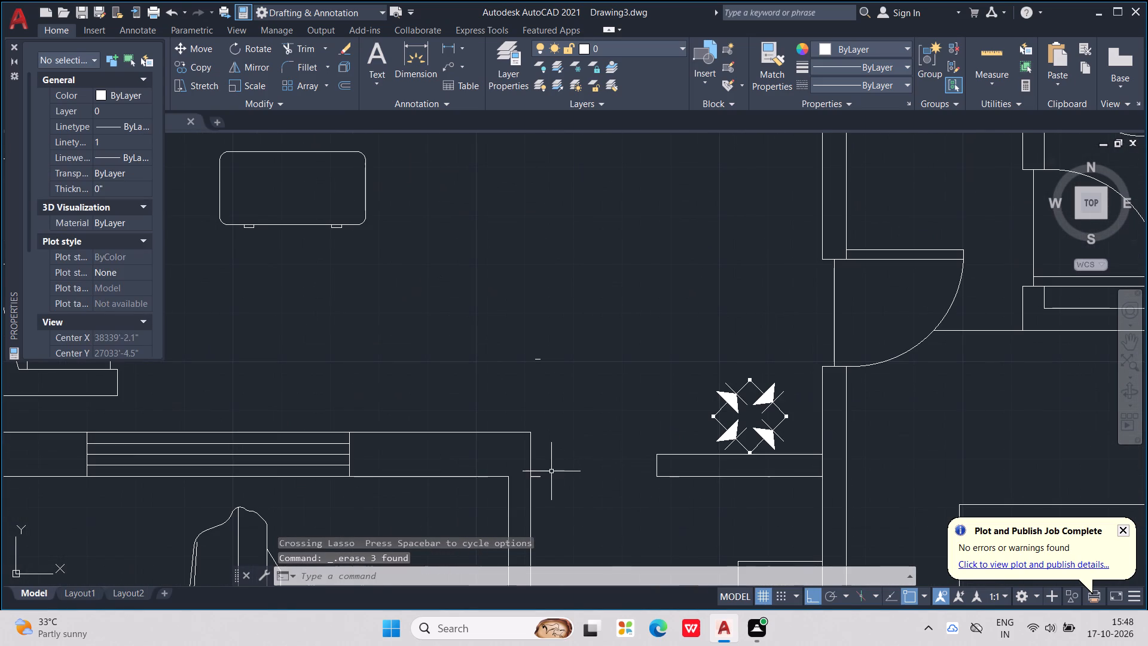
left_click(541, 476)
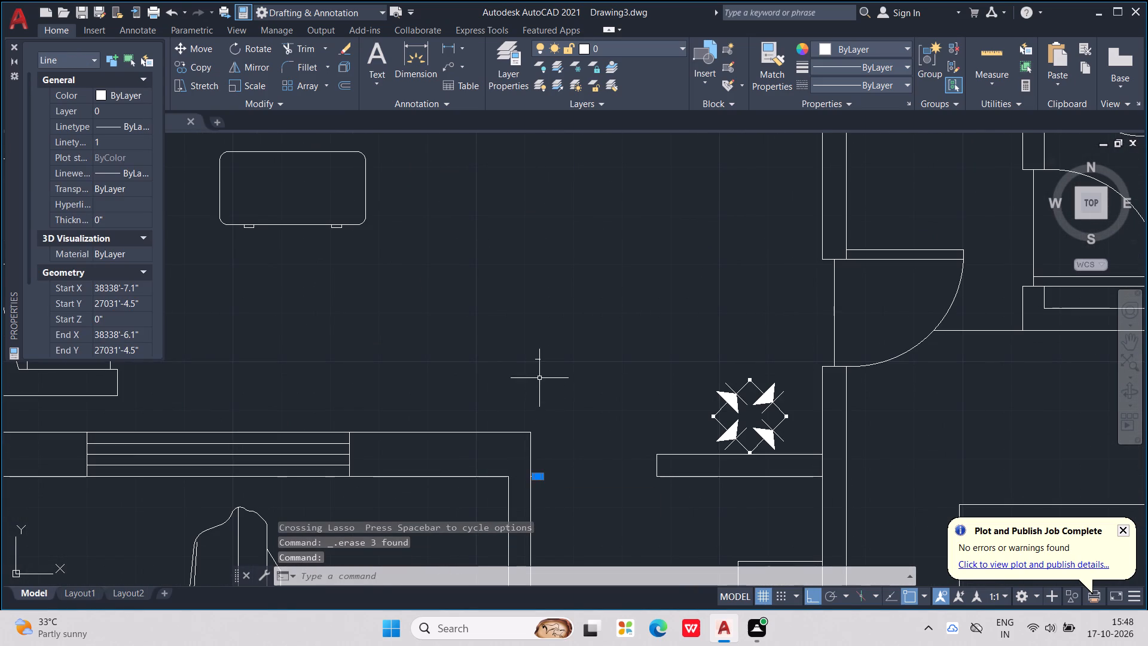
left_click(536, 359)
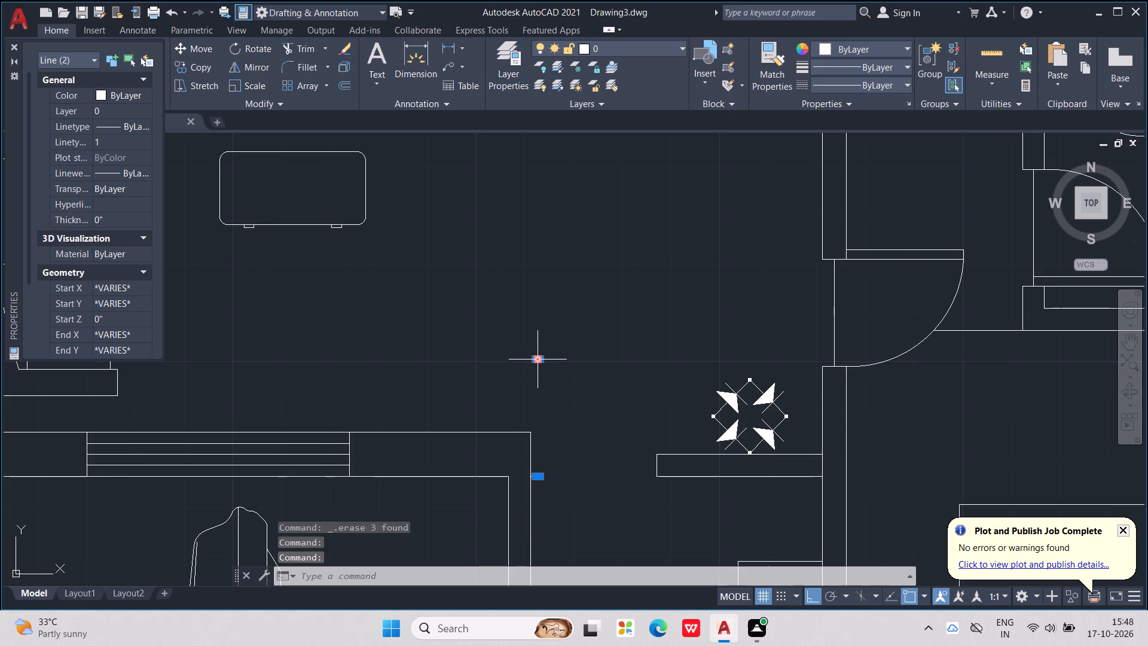
key("Delete")
scroll(610, 386, "down", 2)
scroll(602, 410, "up", 4)
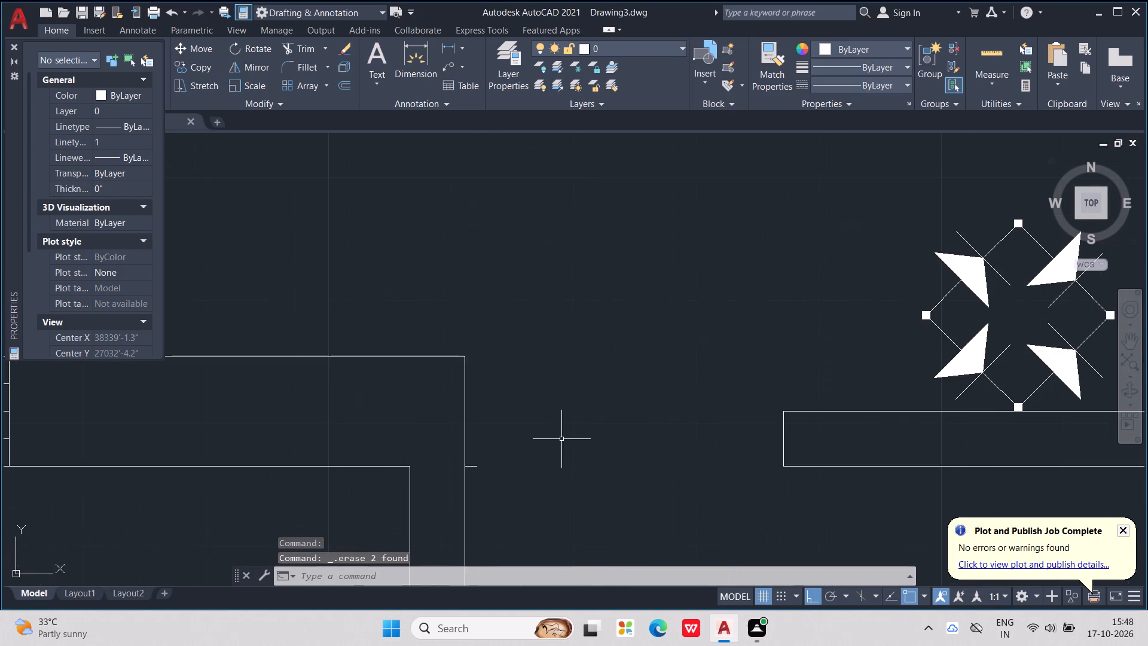
middle_click(561, 439)
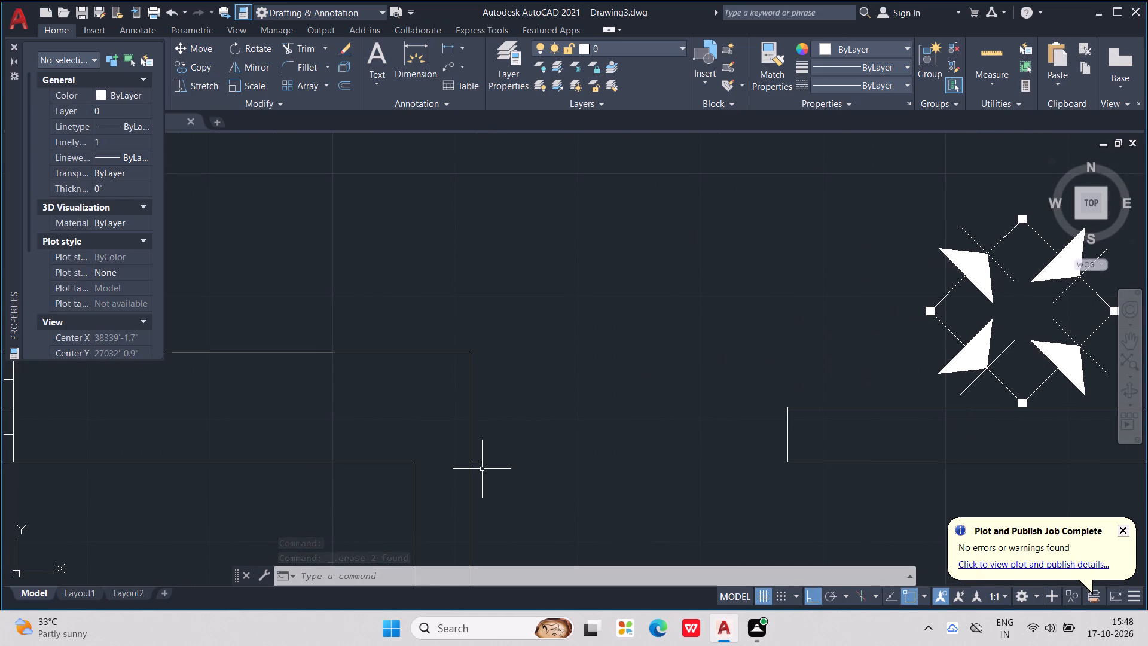
left_click(480, 464)
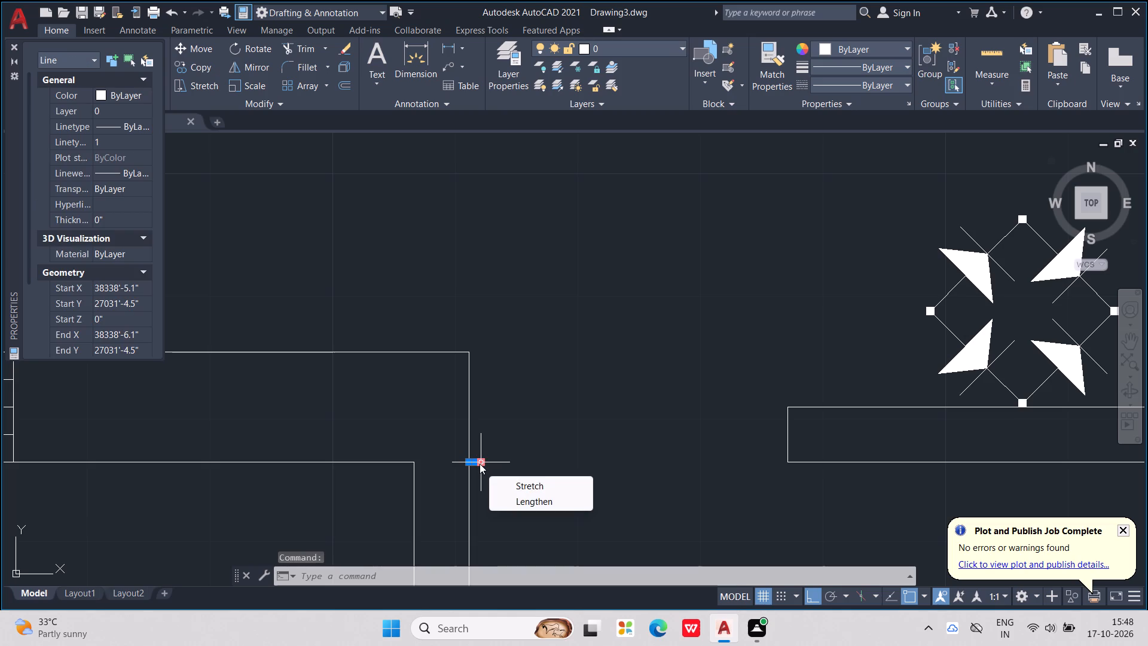
key("Delete")
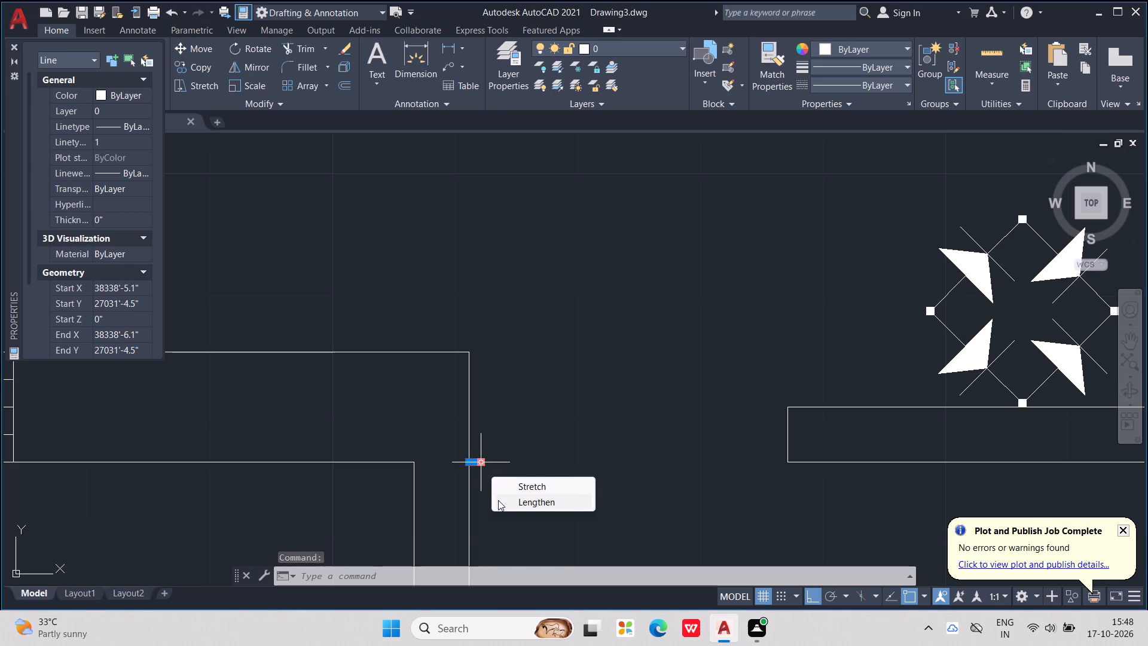
left_click(520, 450)
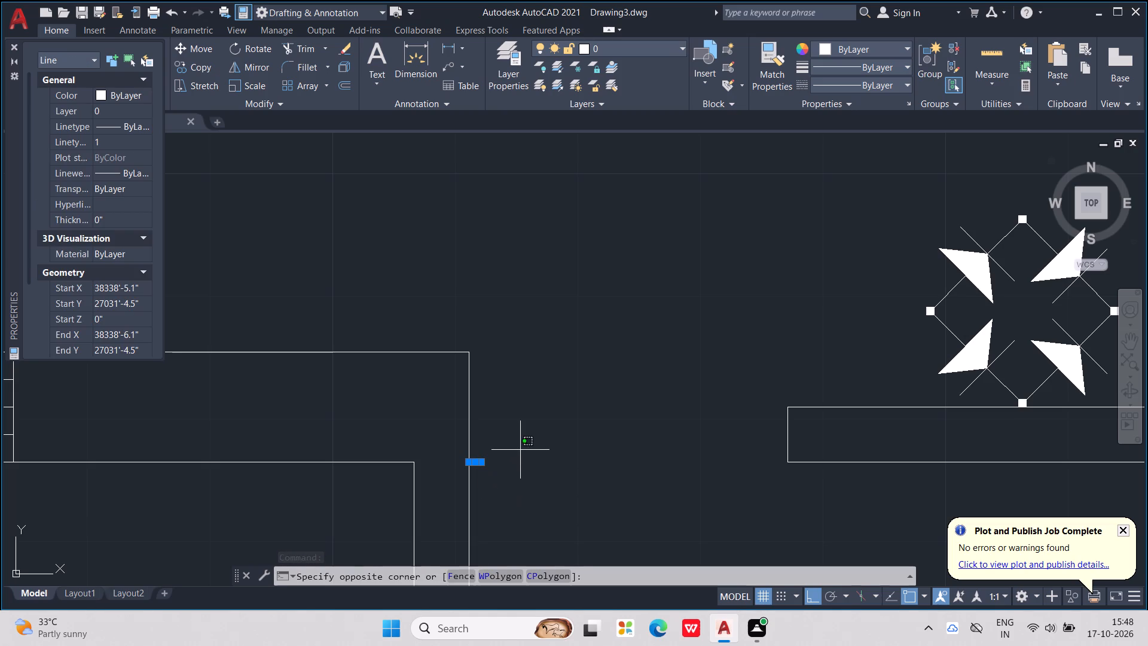
left_click(483, 461)
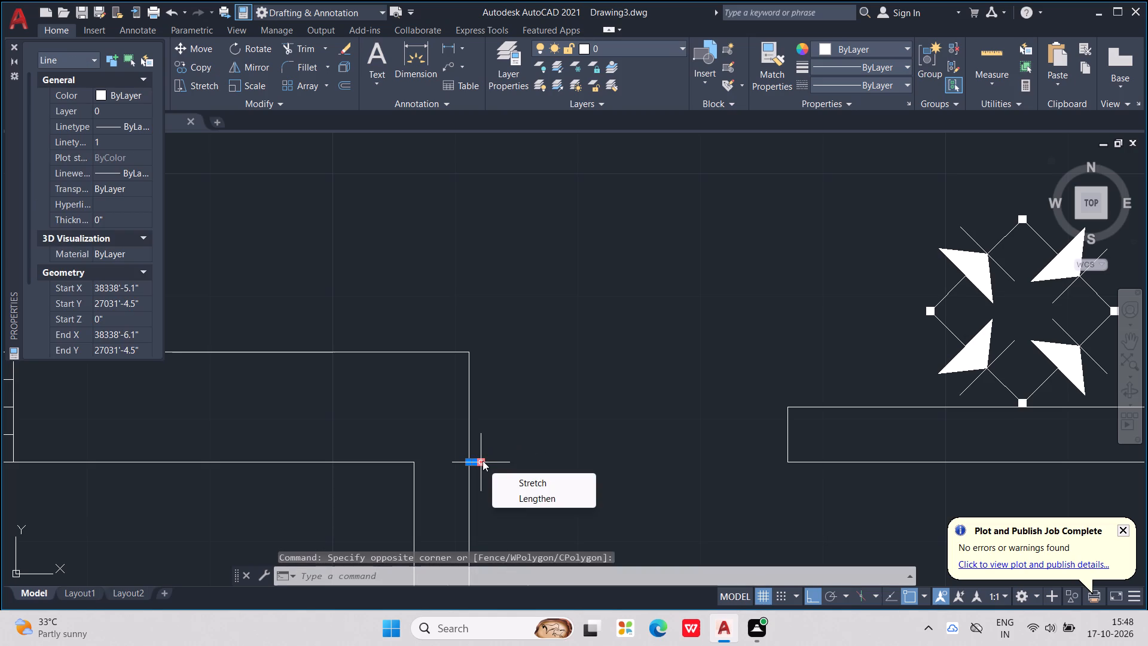
key("Escape")
key("Escape")
key("Escape")
key("Escape")
left_click(480, 464)
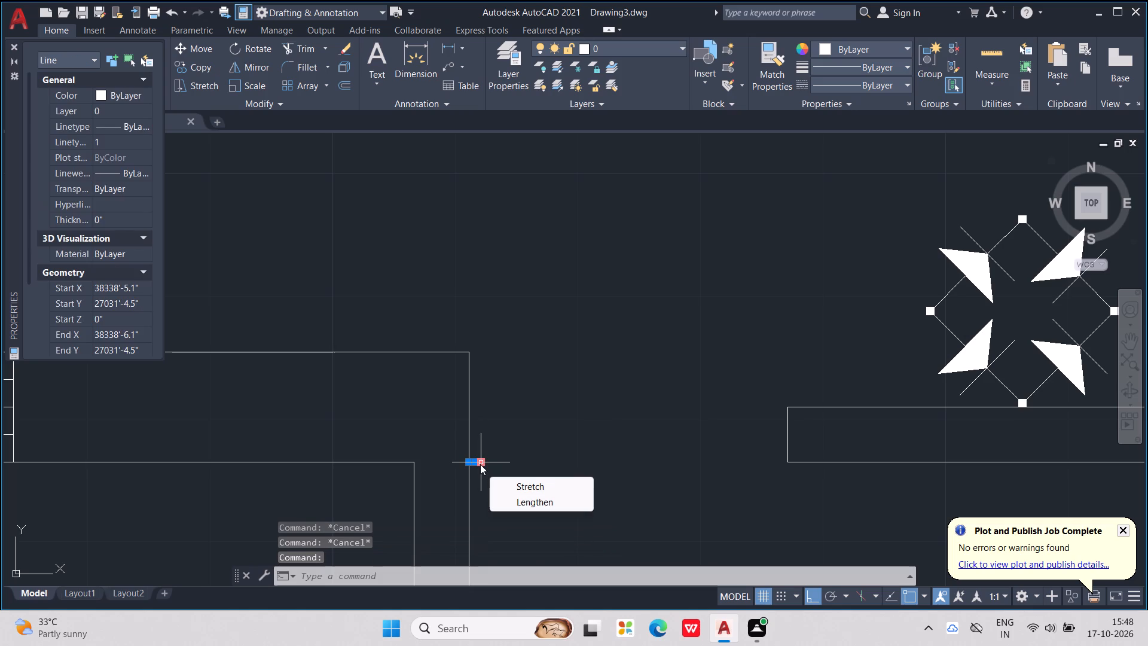
key("Delete")
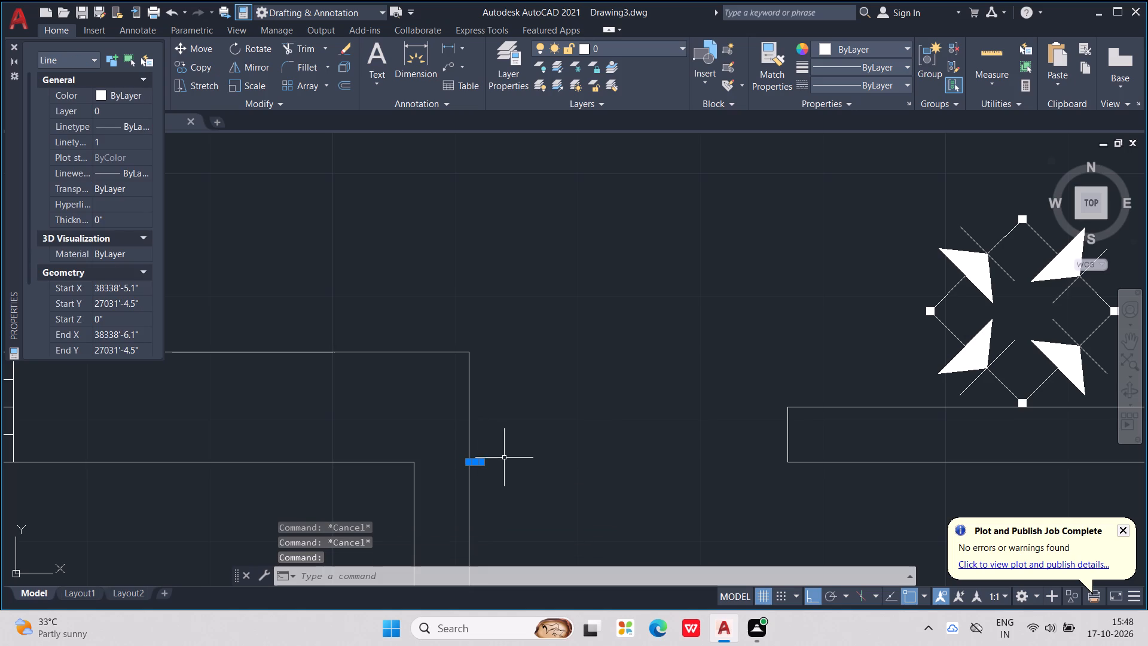
key("Delete")
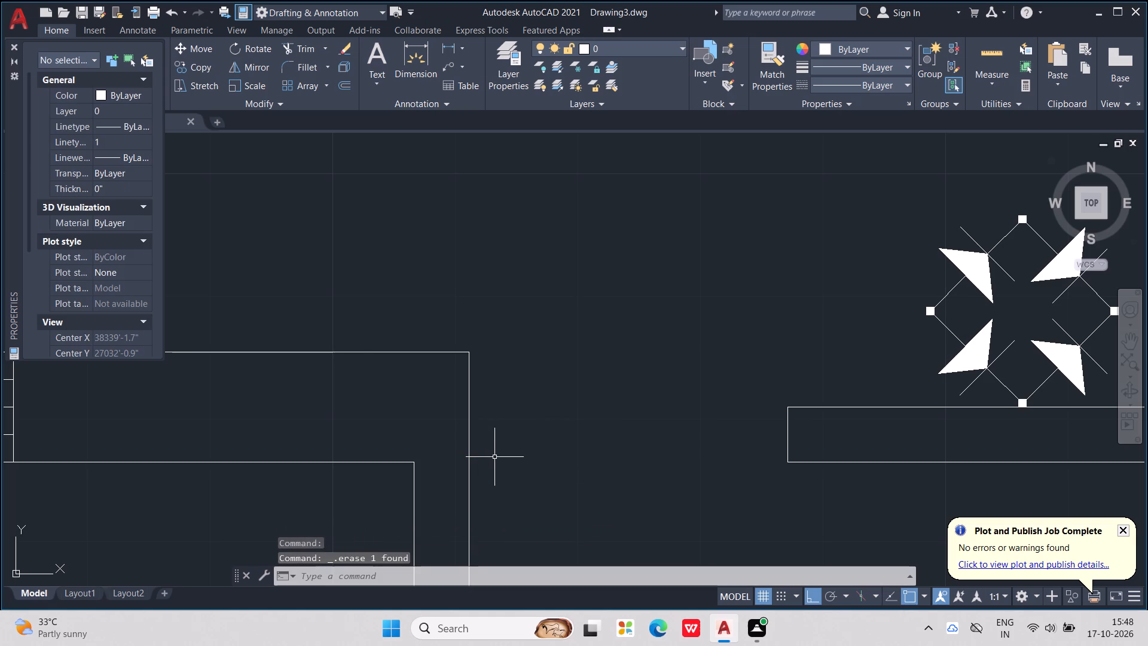
key("Escape")
key("Escape")
key("Escape")
key("Escape")
key("Escape")
key("Escape")
key("Escape")
key("Escape")
key("Escape")
key("Escape")
key("Escape")
key("Escape")
key("Escape")
key("Escape")
Review the whole floor plan, checking the furnished rooms, the car in the parking area and the landscaping.
scroll(494, 426, "down", 5)
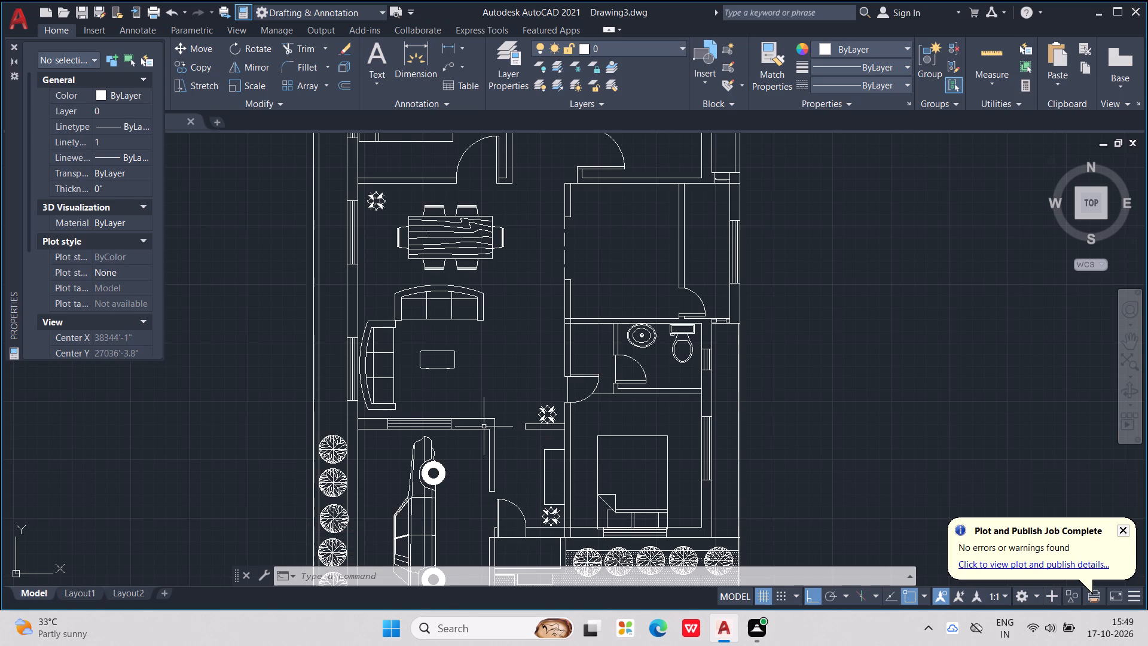
scroll(482, 413, "down", 3)
middle_click_drag(486, 413, 493, 424)
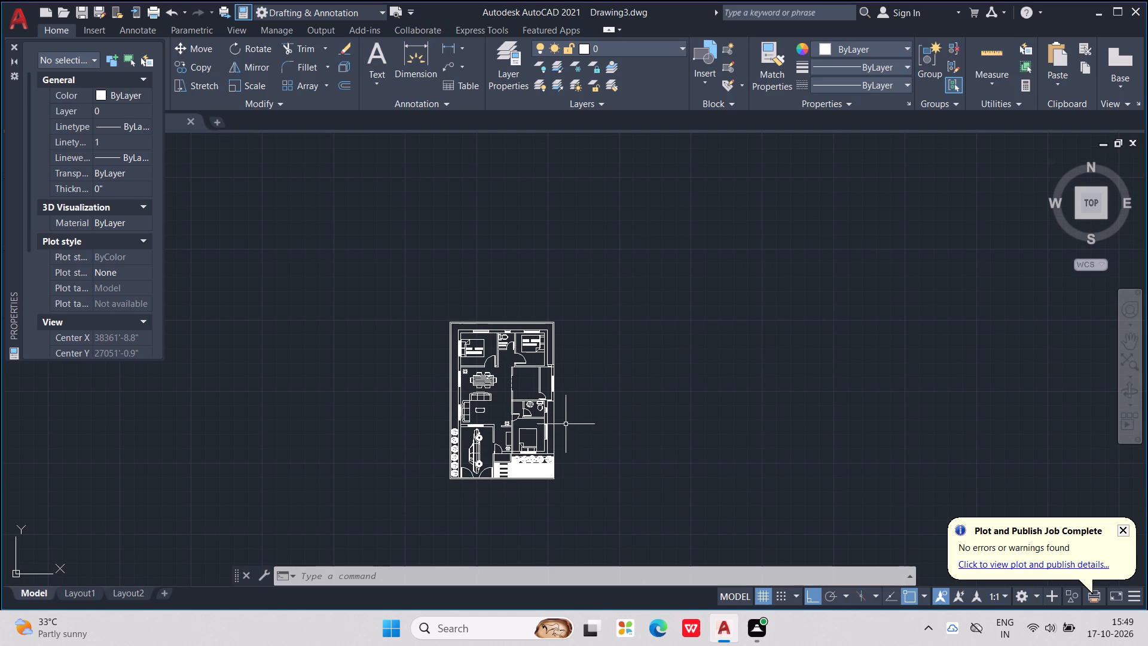
scroll(537, 361, "up", 1)
middle_click_drag(515, 420, 545, 411)
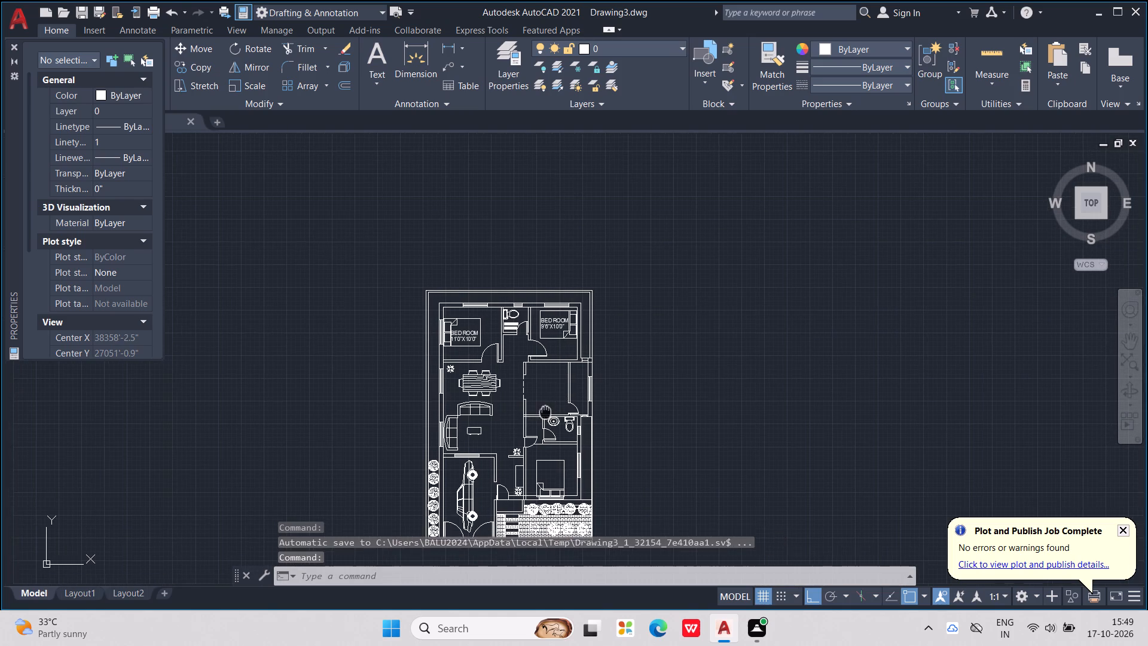
middle_click_drag(545, 411, 601, 367)
scroll(517, 489, "up", 1)
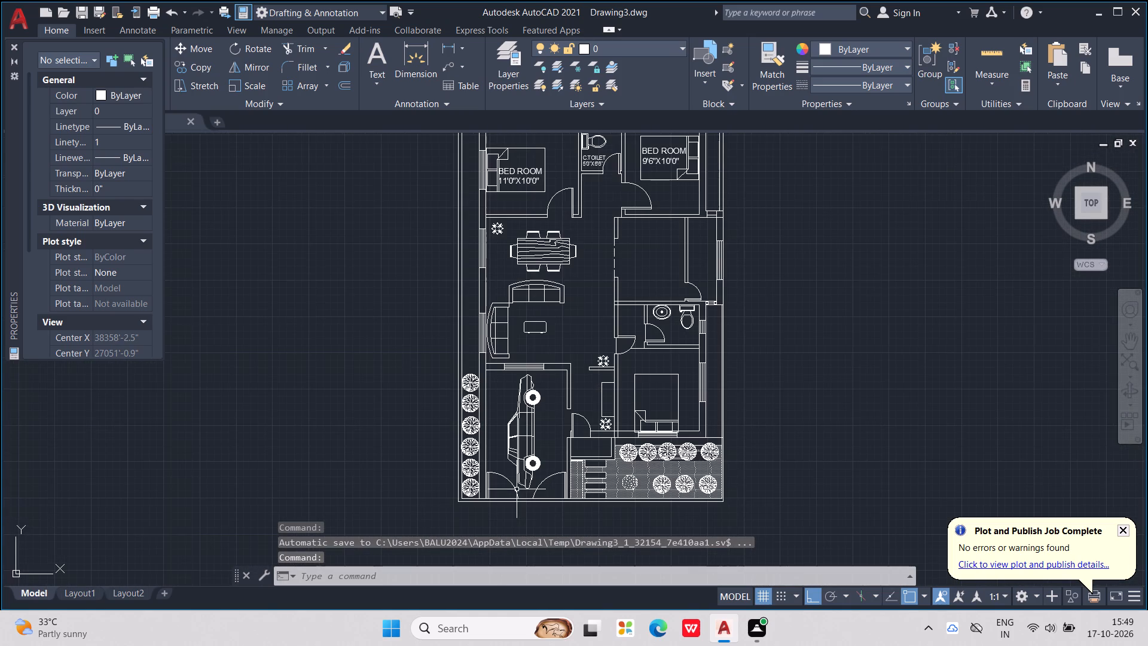
middle_click_drag(514, 478, 511, 507)
scroll(515, 480, "down", 1)
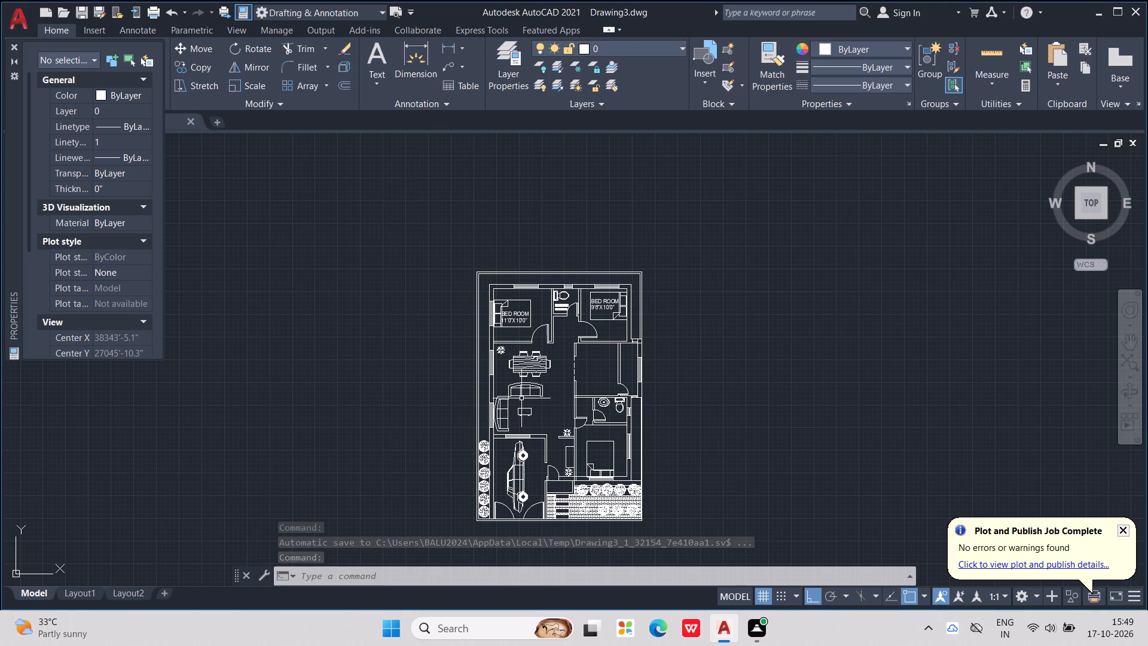
scroll(516, 343, "up", 1)
scroll(517, 339, "down", 1)
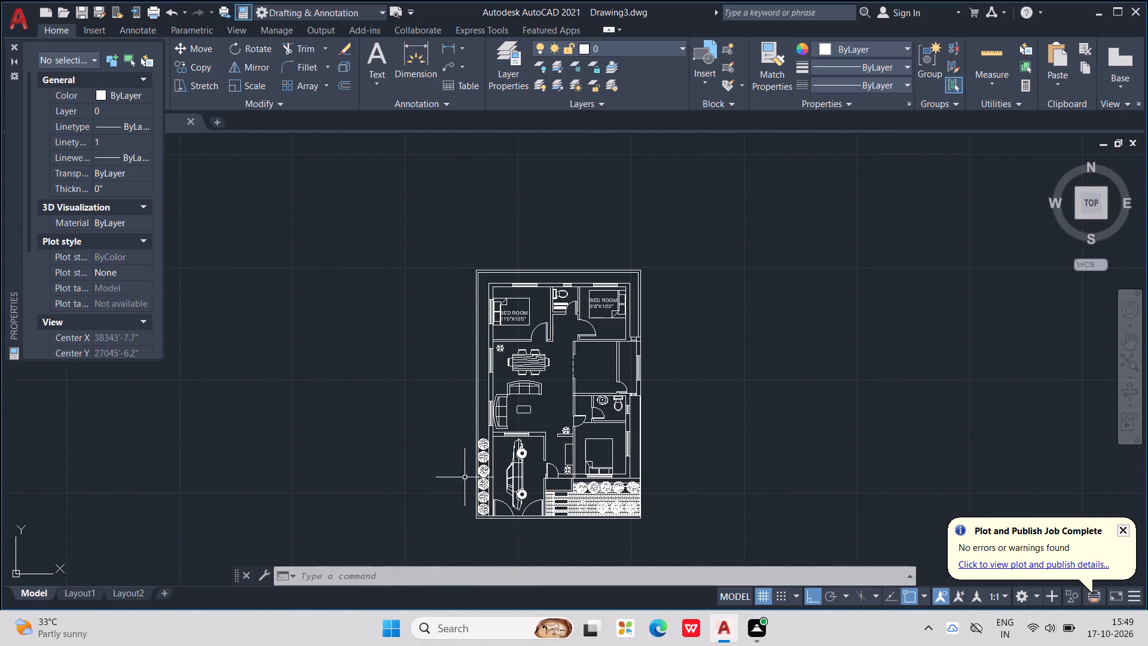
scroll(507, 516, "up", 1)
scroll(530, 457, "down", 1)
middle_click(530, 457)
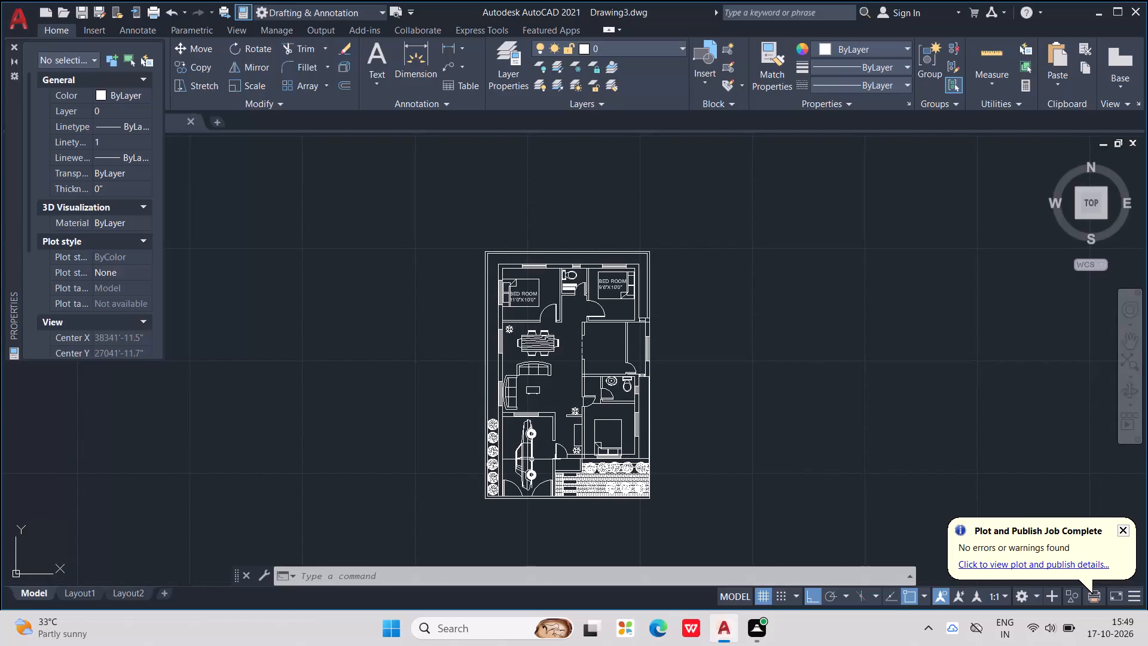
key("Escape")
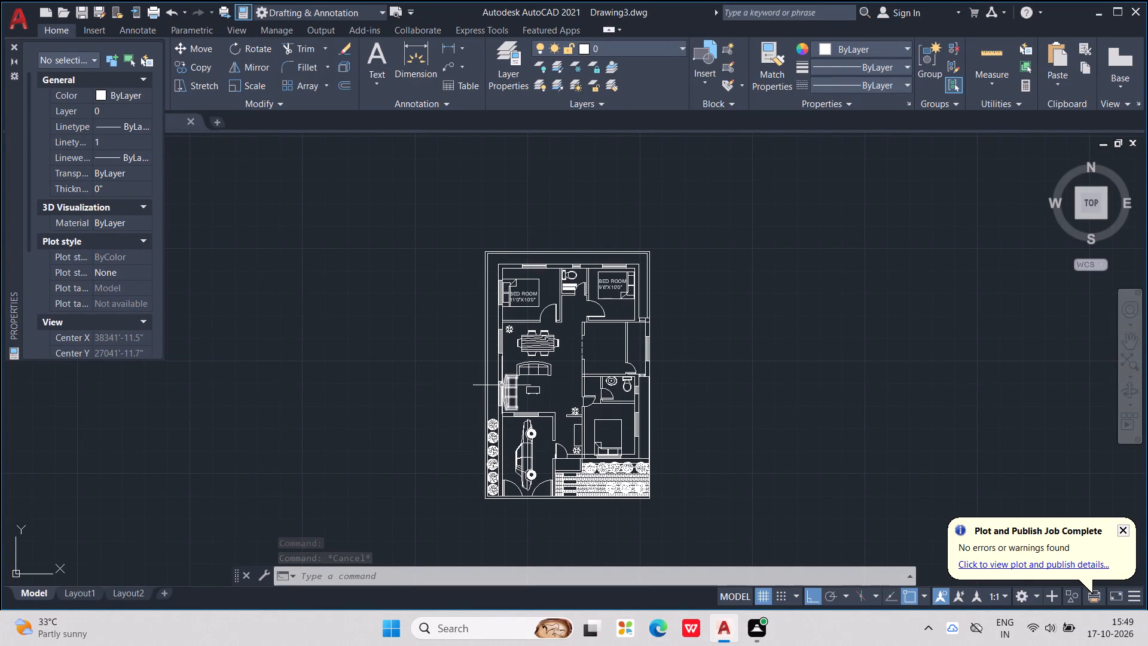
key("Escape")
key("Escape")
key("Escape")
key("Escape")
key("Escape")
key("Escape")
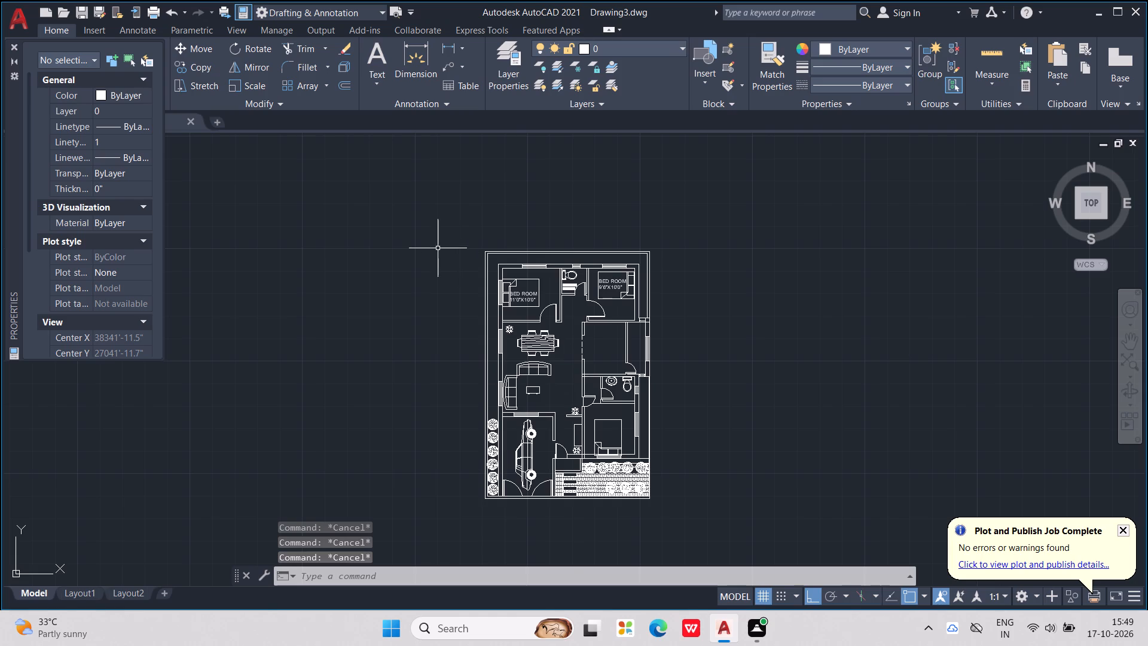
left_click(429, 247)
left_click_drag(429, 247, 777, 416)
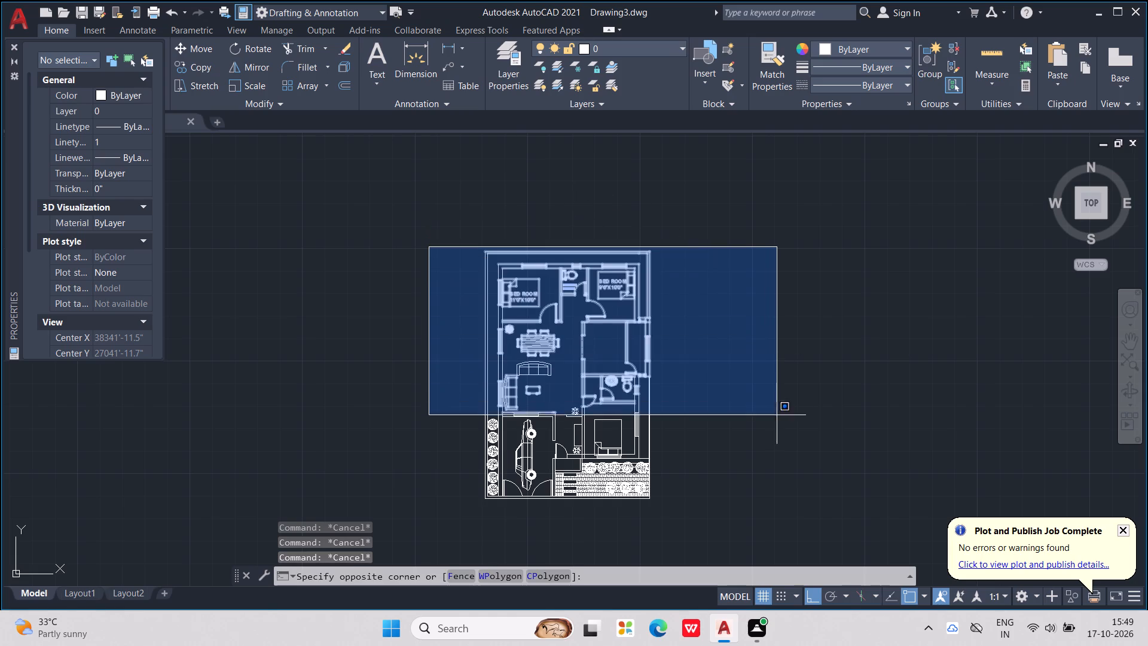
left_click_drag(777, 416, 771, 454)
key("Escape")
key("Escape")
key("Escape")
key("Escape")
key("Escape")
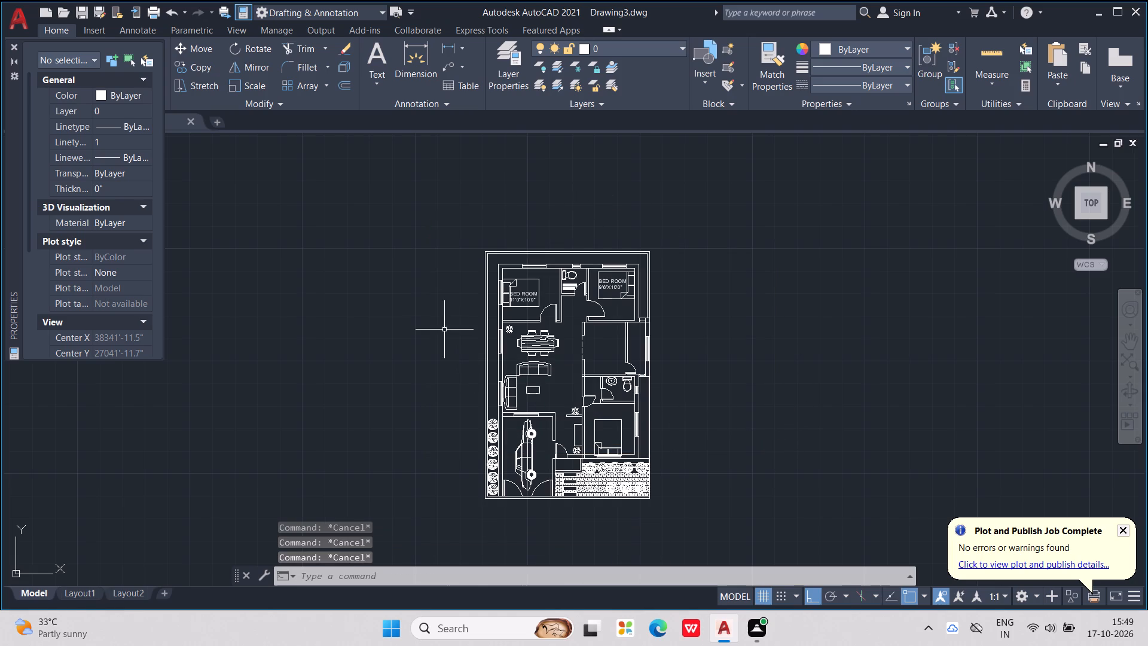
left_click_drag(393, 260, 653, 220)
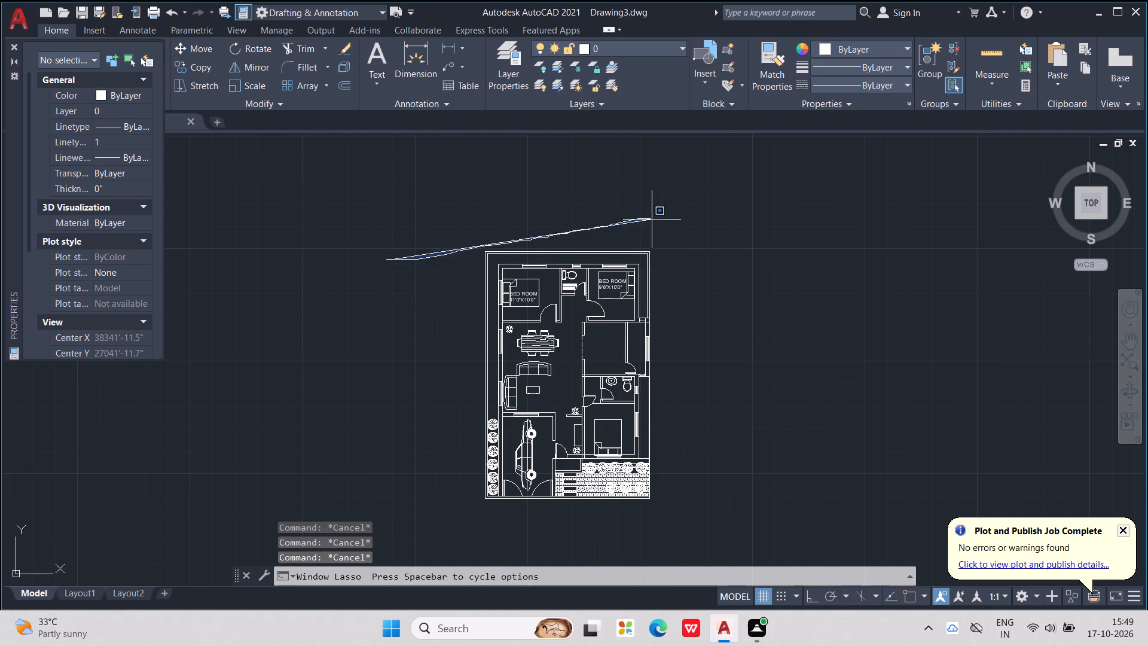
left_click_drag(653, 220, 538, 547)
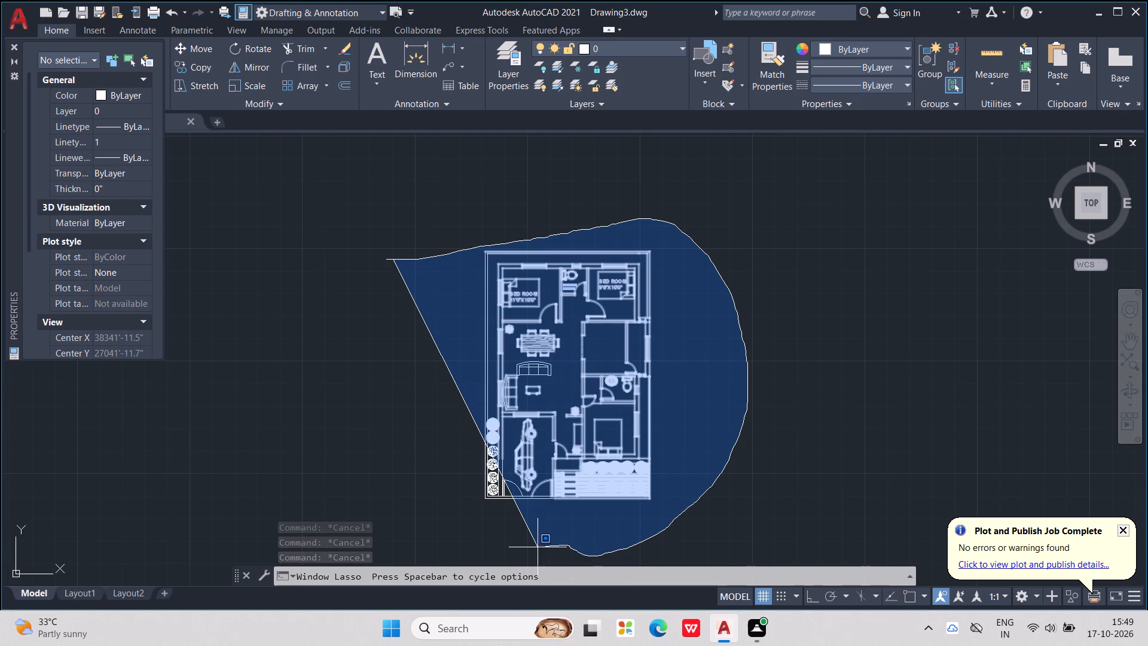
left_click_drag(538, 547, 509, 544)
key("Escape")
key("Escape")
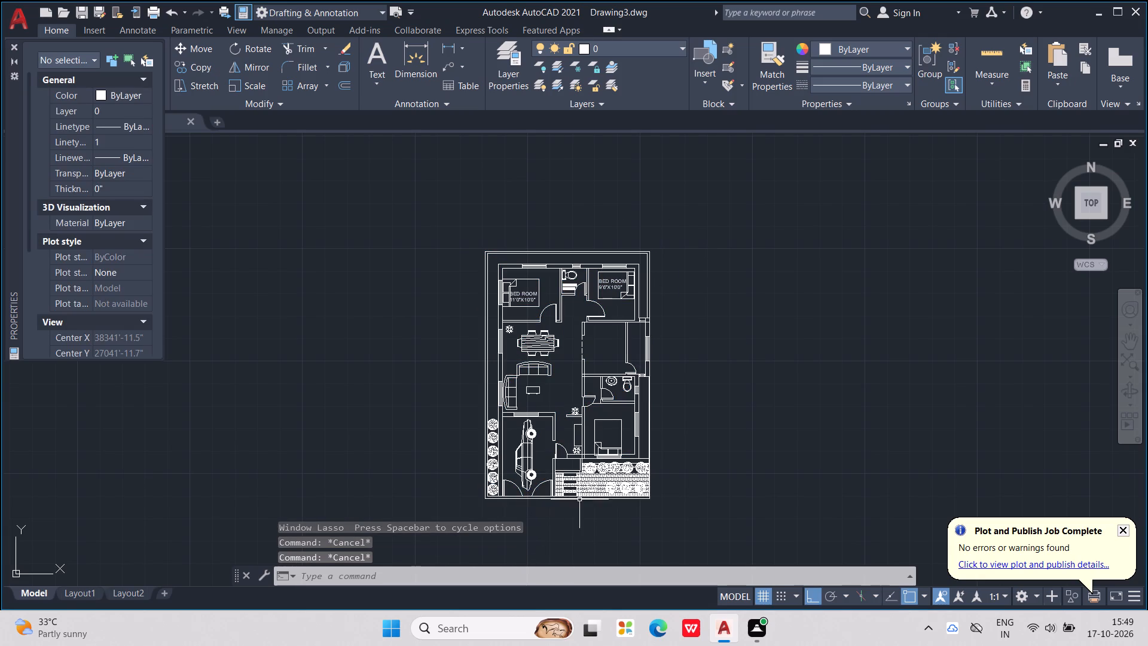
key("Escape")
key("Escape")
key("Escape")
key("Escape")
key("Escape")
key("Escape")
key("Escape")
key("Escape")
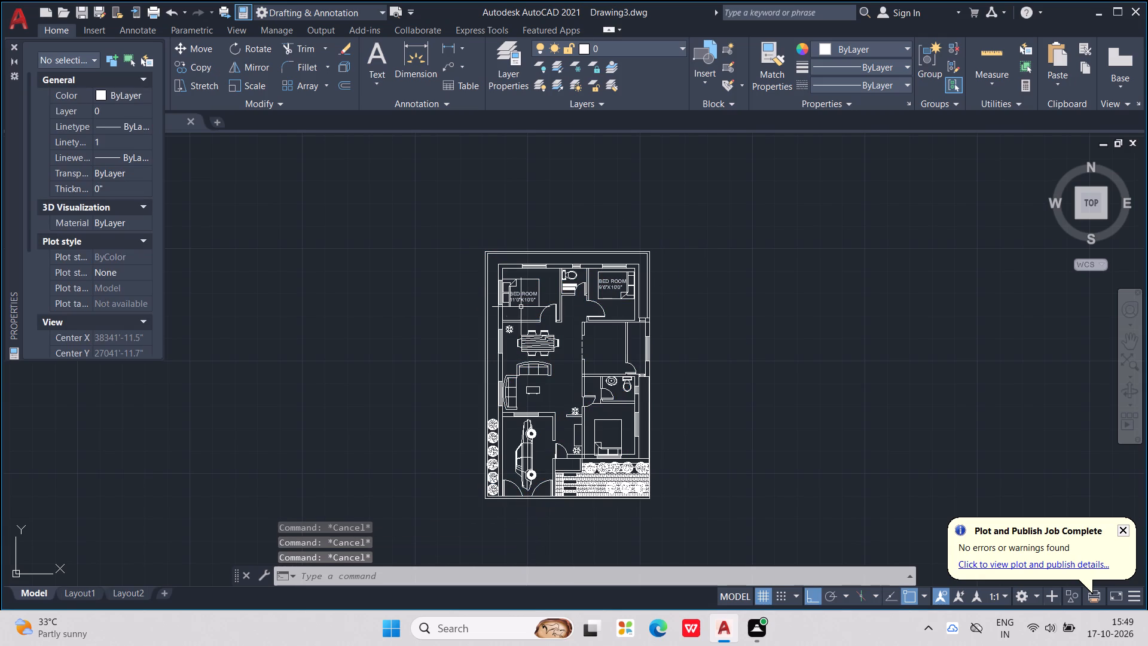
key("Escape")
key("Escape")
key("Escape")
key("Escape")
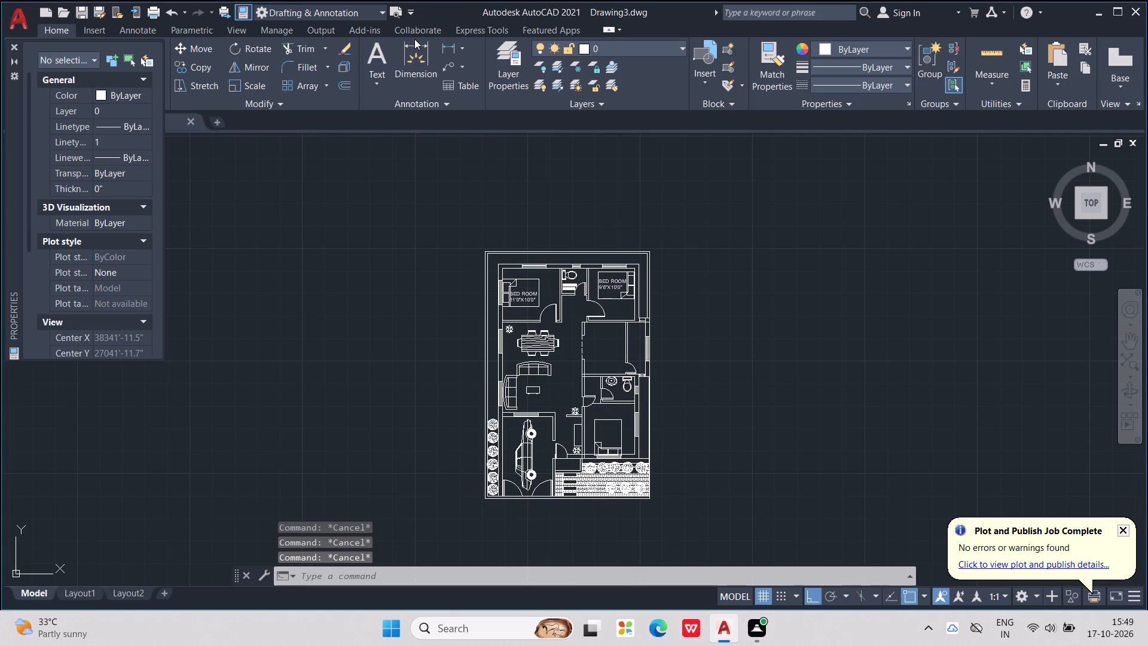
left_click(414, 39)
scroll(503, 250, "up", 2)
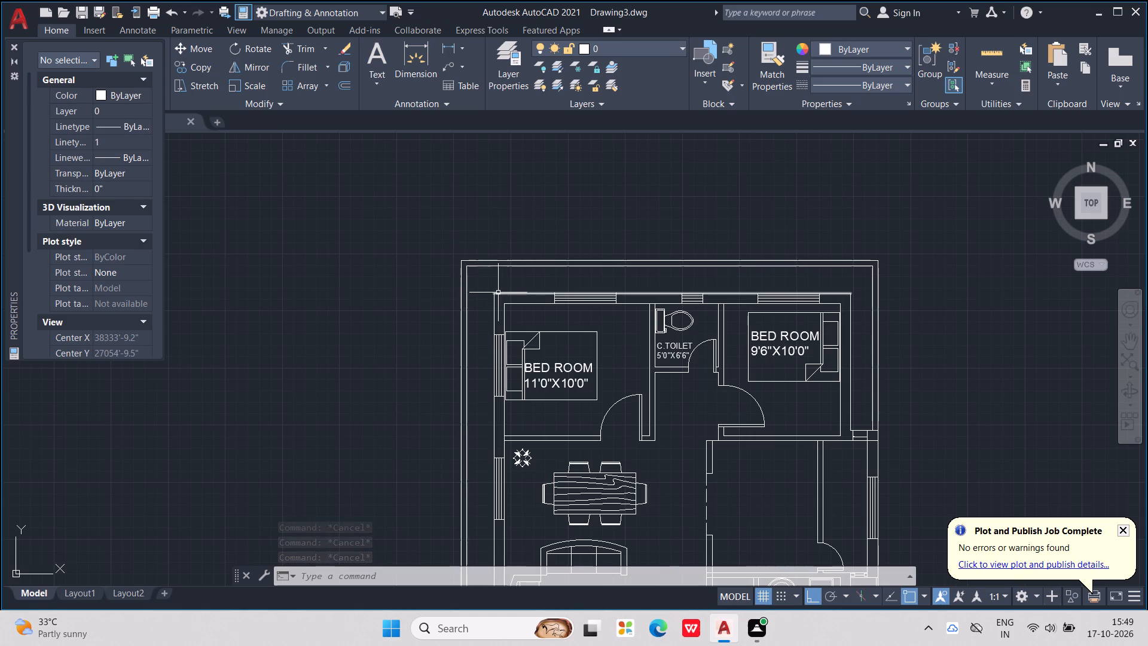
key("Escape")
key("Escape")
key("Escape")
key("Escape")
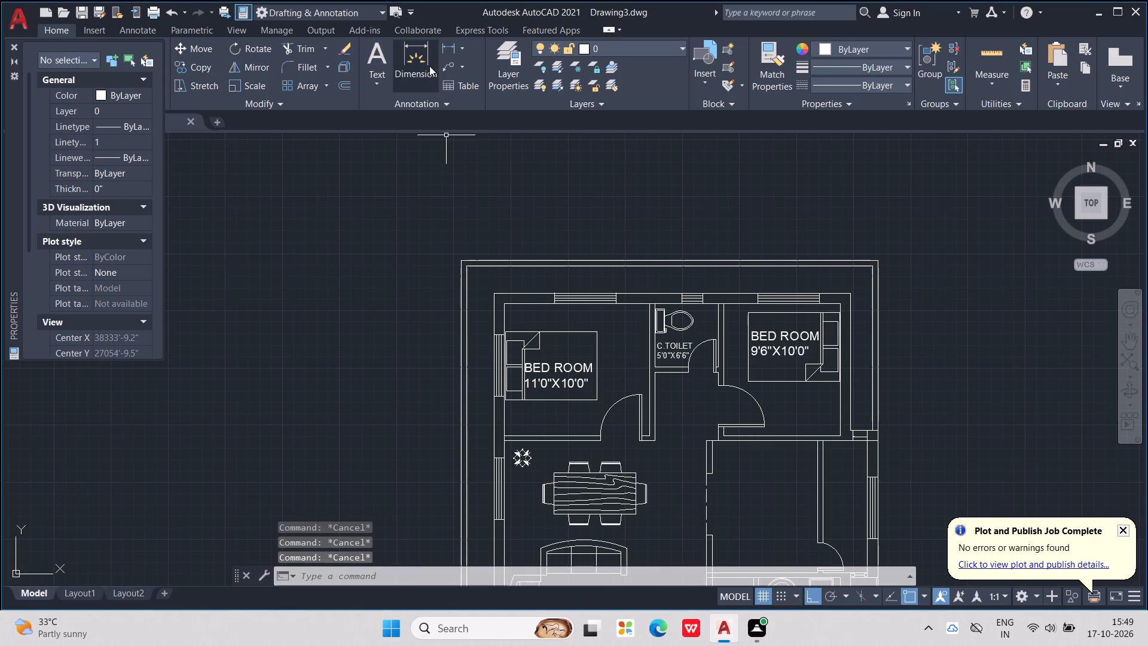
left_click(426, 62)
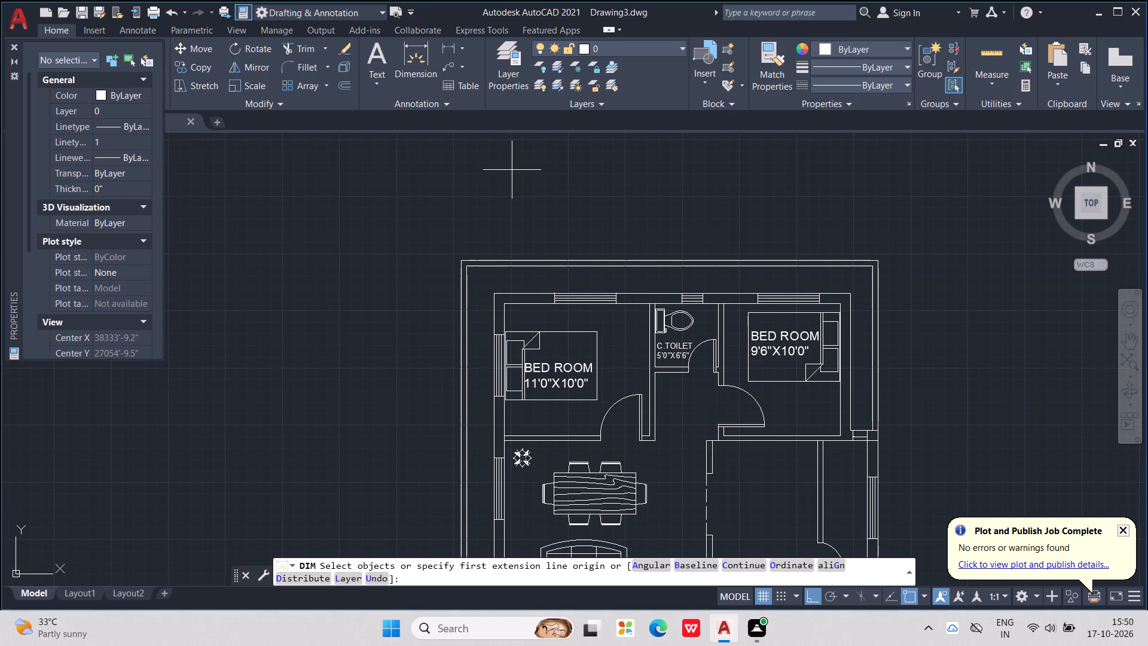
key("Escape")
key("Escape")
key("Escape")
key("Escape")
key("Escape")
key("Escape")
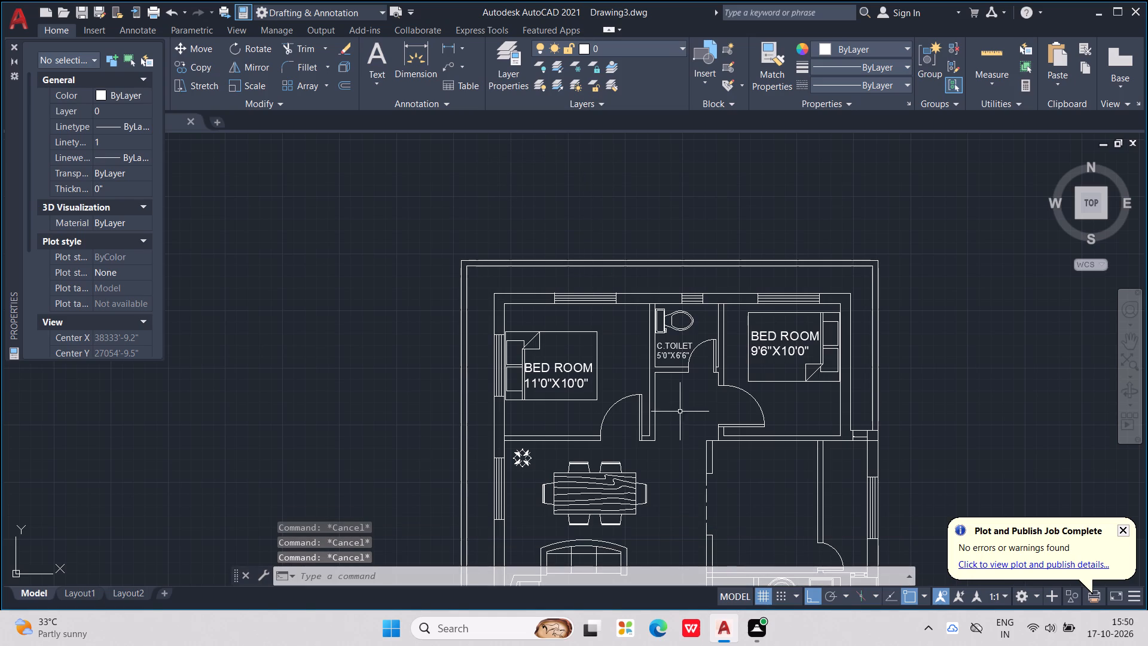
Copy the 11'0"X10'0" BED ROOM label to the open area just northeast of the dining table.
left_click(557, 372)
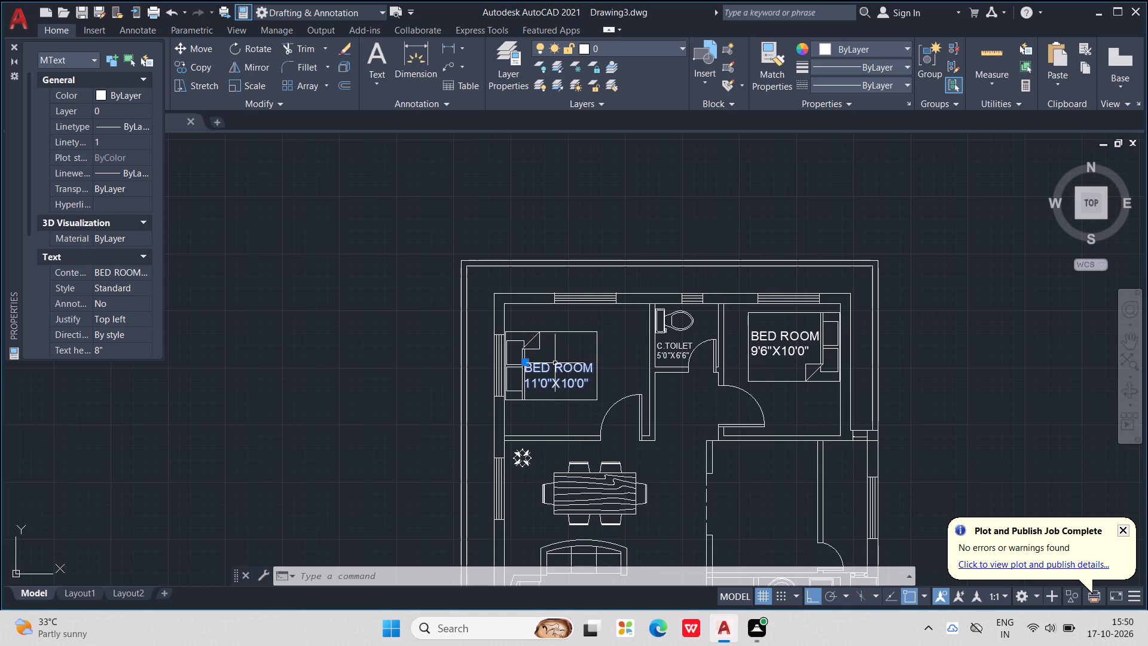
key("ctrl+c")
key("ctrl+v")
middle_click_drag(642, 493, 600, 406)
scroll(611, 446, "up", 2)
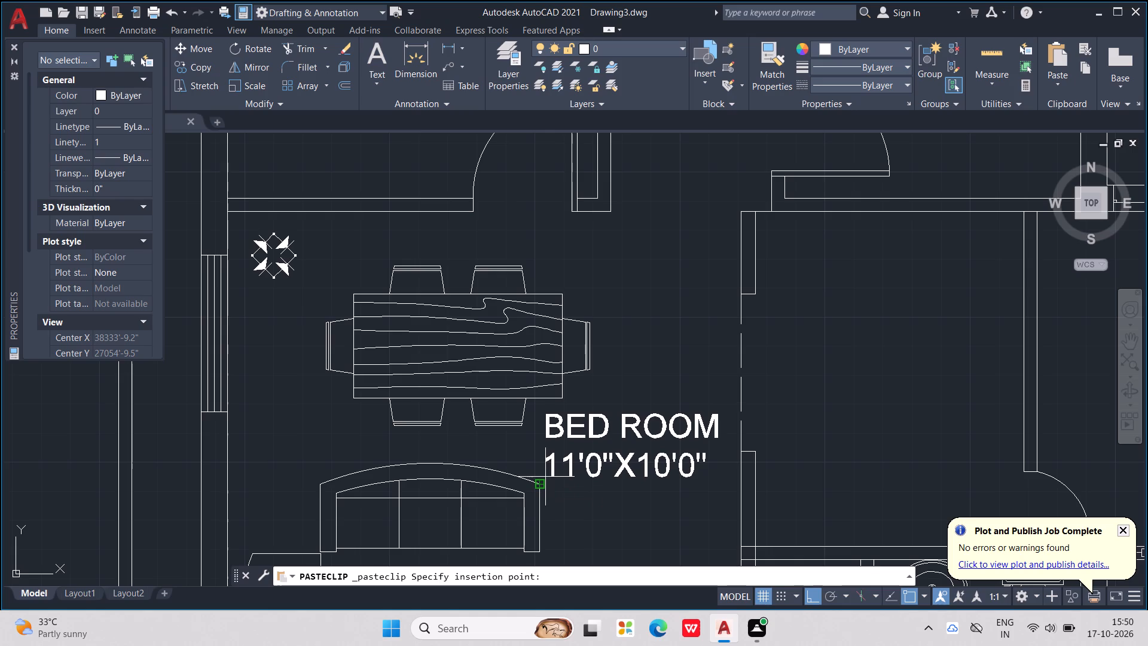
left_click(555, 297)
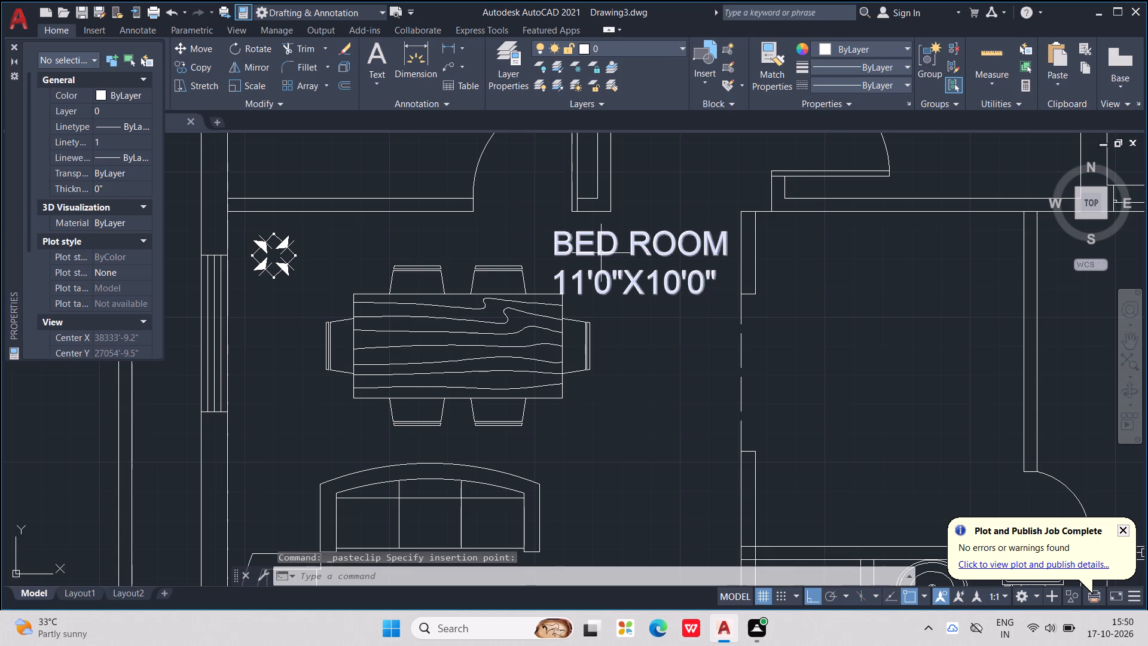
Widen the text frame of the copied label by the dining table and replace its room name with DINING.
double_click(600, 251)
scroll(634, 272, "up", 1)
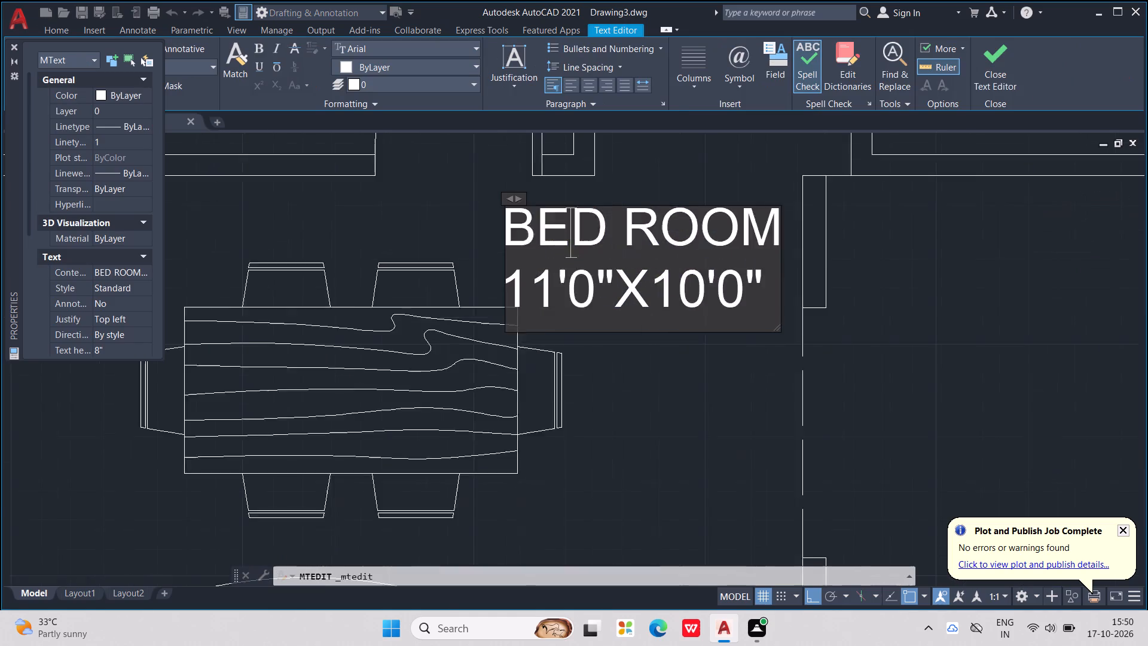
scroll(634, 272, "up", 1)
left_click(865, 183)
left_click_drag(863, 178, 694, 212)
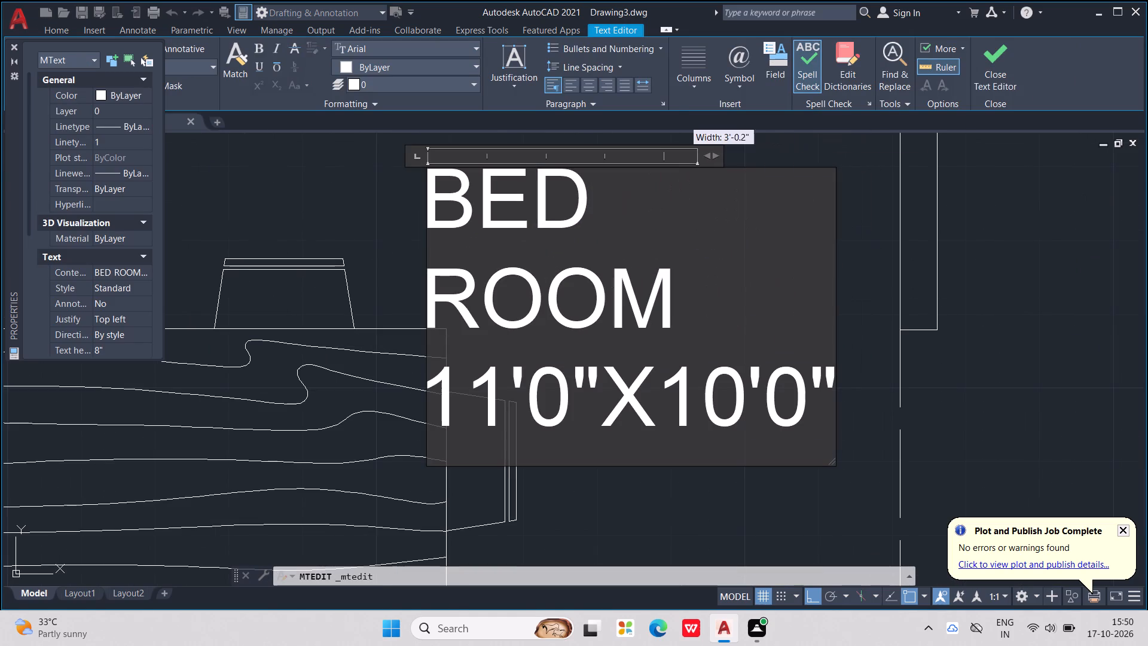
left_click_drag(694, 212, 984, 249)
left_click_drag(872, 209, 675, 218)
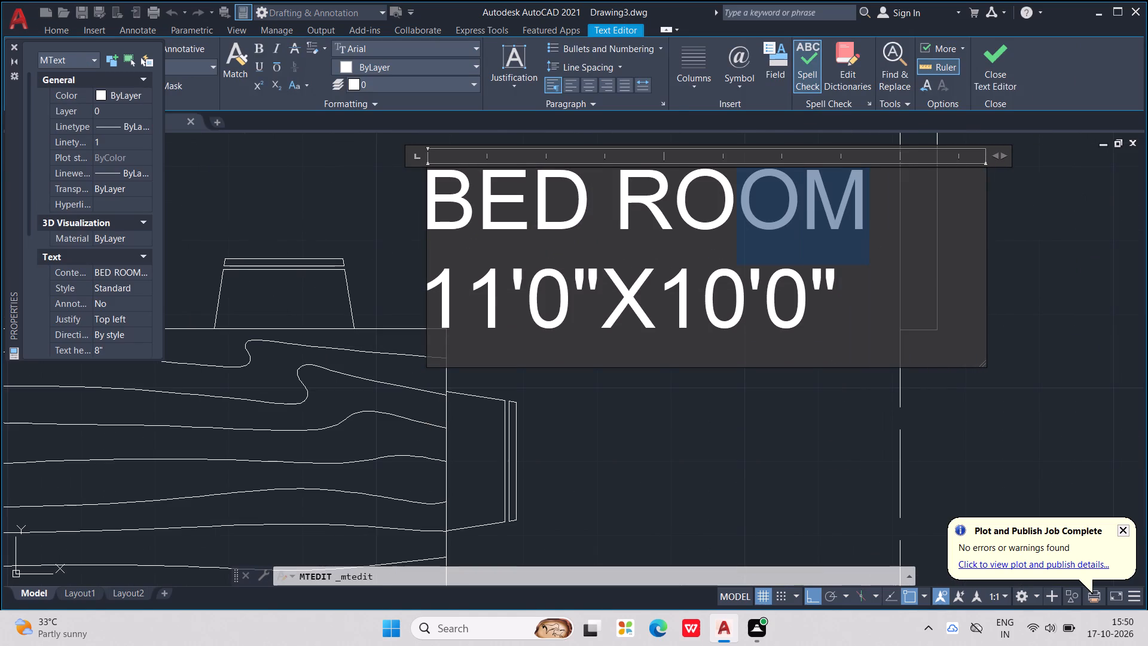
left_click_drag(675, 218, 356, 230)
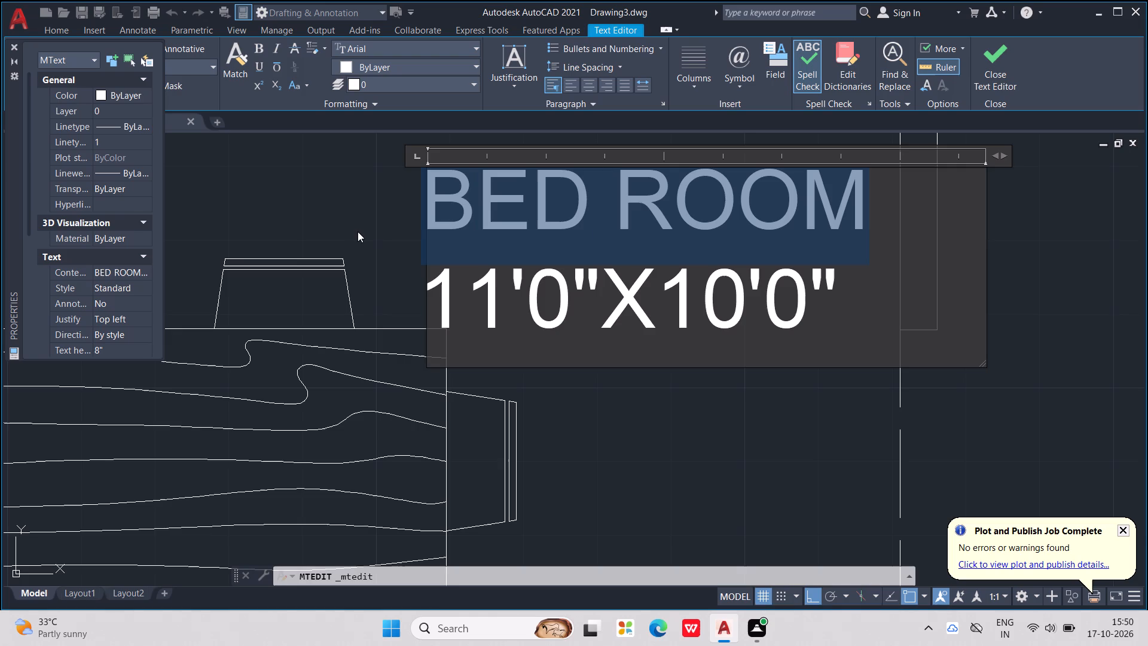
key("i")
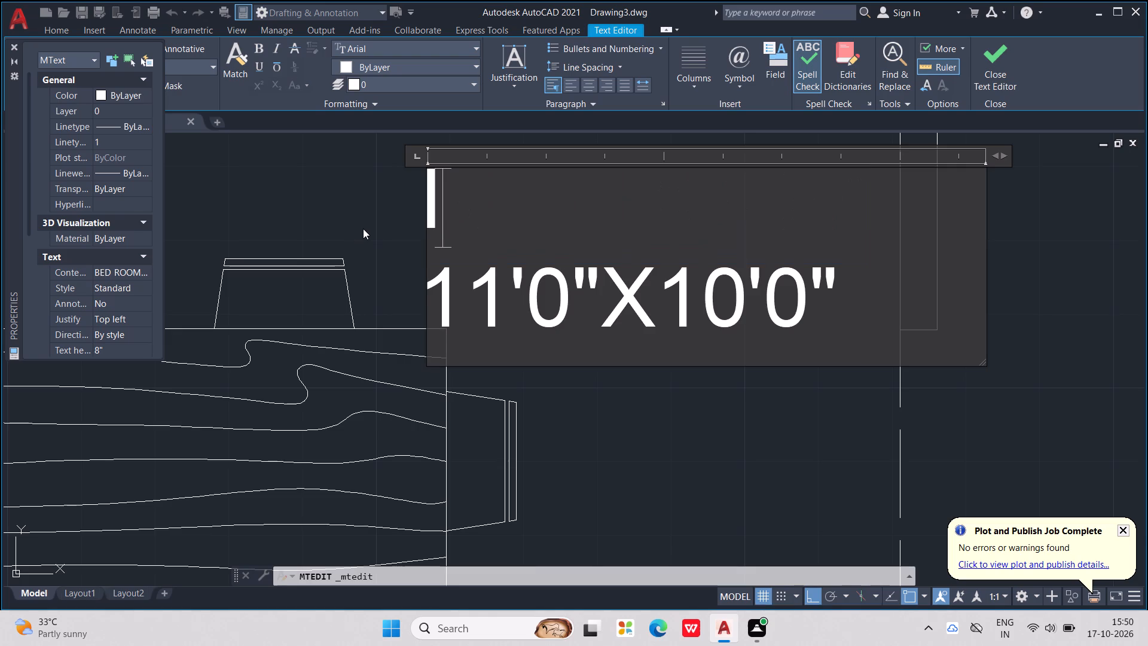
key("BackSpace")
type("DI")
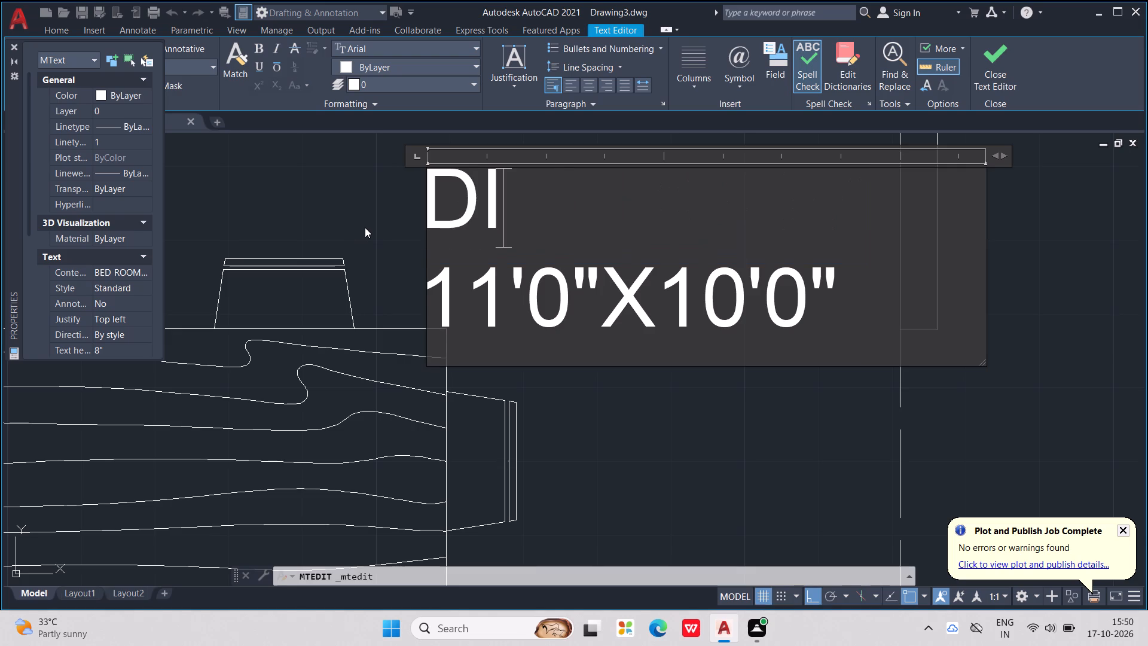
type("NING")
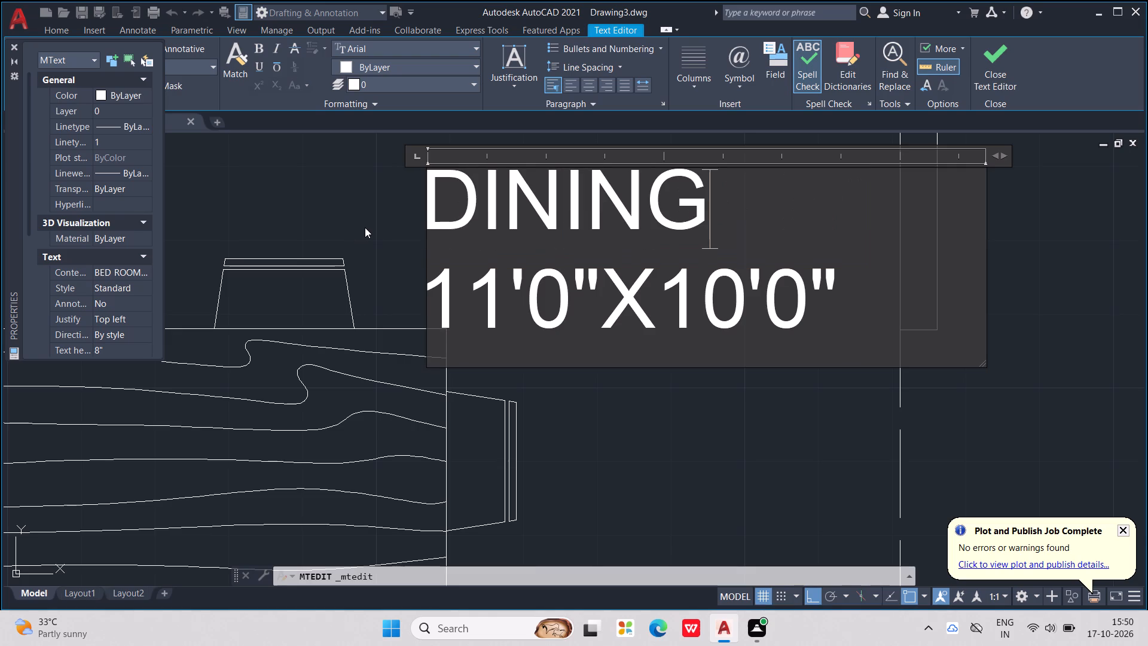
Change the first dimension in the DINING label's size line to 14'6", so the line reads 14'6"X10'0".
key("Down")
key("Left")
key("Left")
key("Left")
key("Left")
key("Left")
key("BackSpace")
key("4")
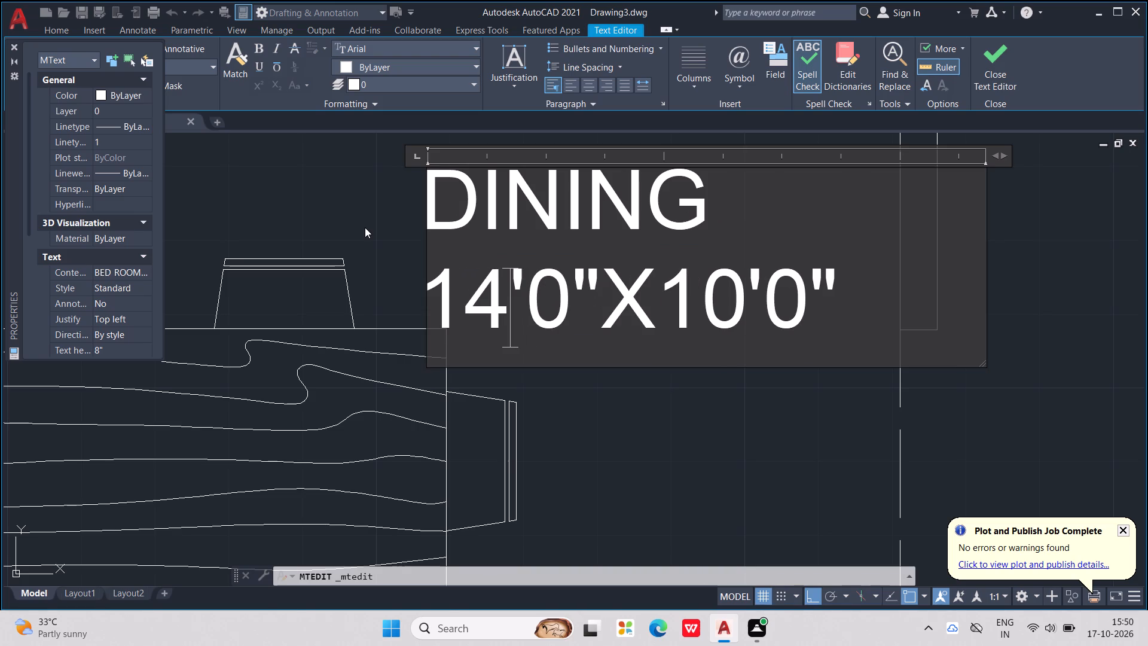
key("Right")
key("Right")
key("BackSpace")
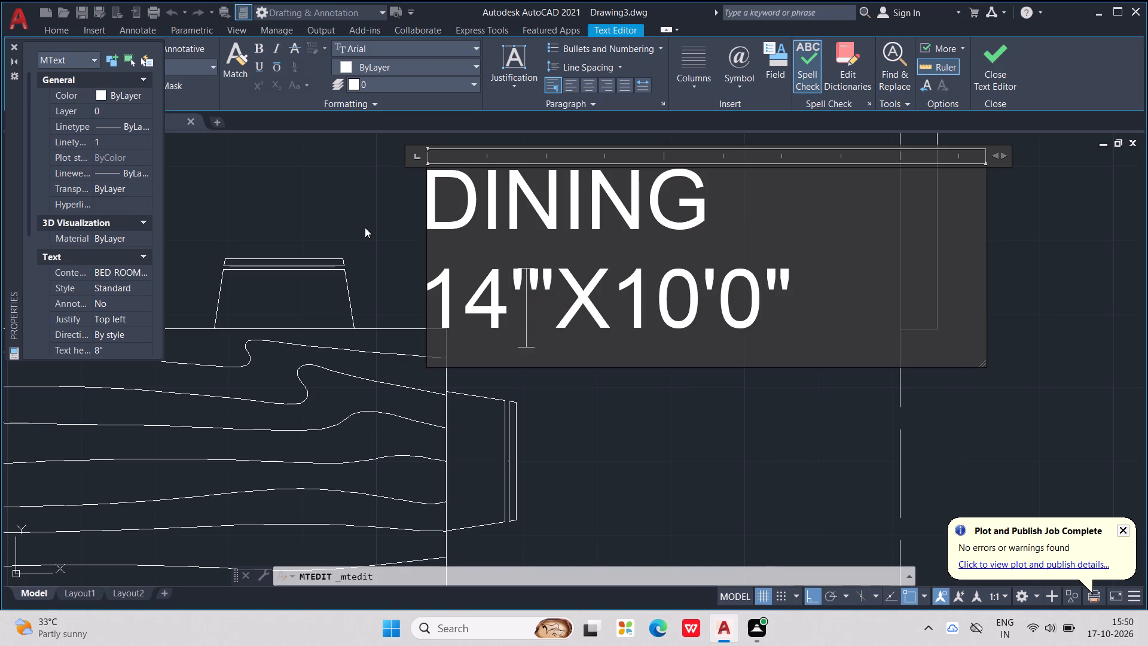
key("9")
key("BackSpace")
key("6")
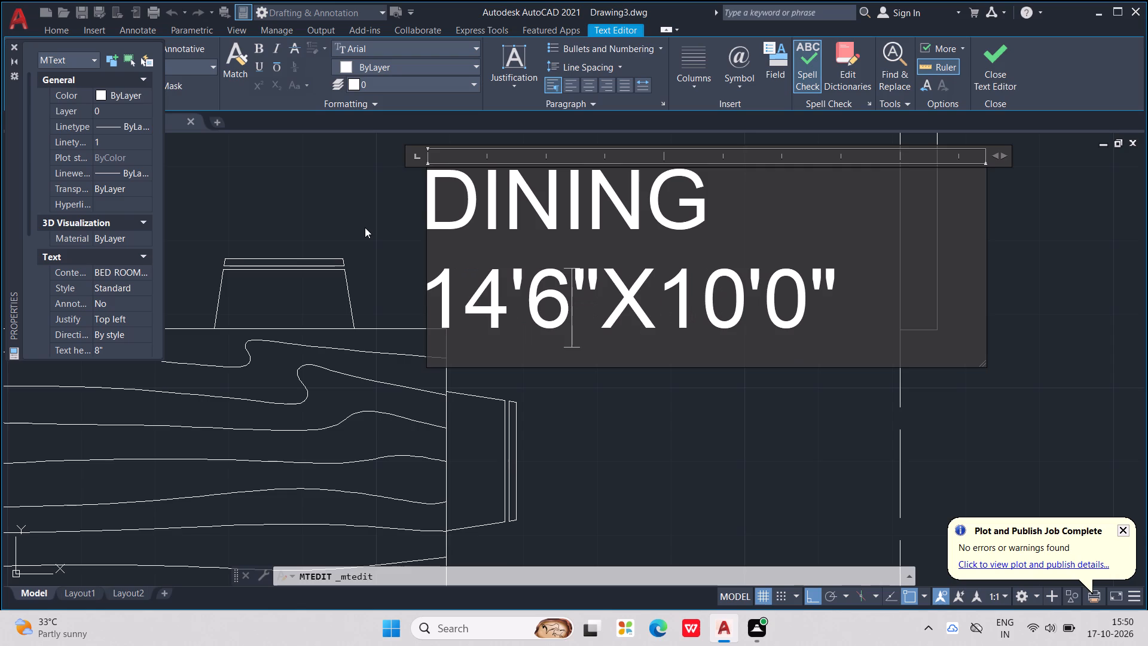
key("Right")
key("Right")
key("Right")
key("Right")
key("Right")
key("Right")
left_click(653, 420)
Move the DINING label slightly east, clear of the dining table's northeast corner.
scroll(669, 356, "down", 1)
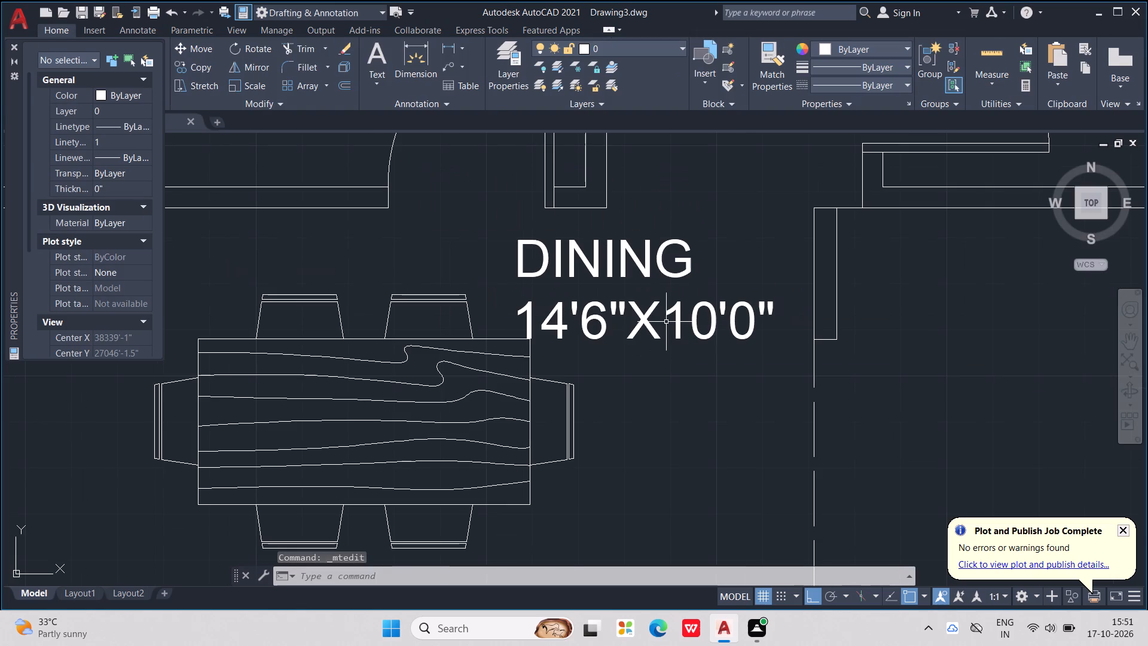
left_click(666, 321)
left_click(679, 318)
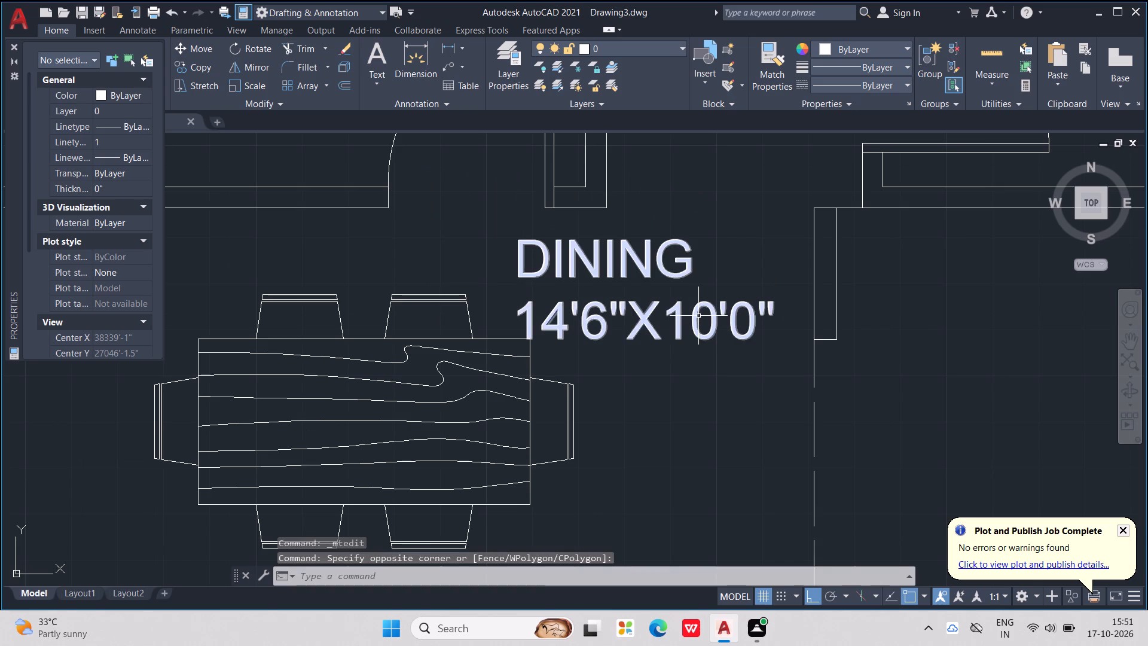
left_click(698, 316)
left_click_drag(622, 321, 636, 300)
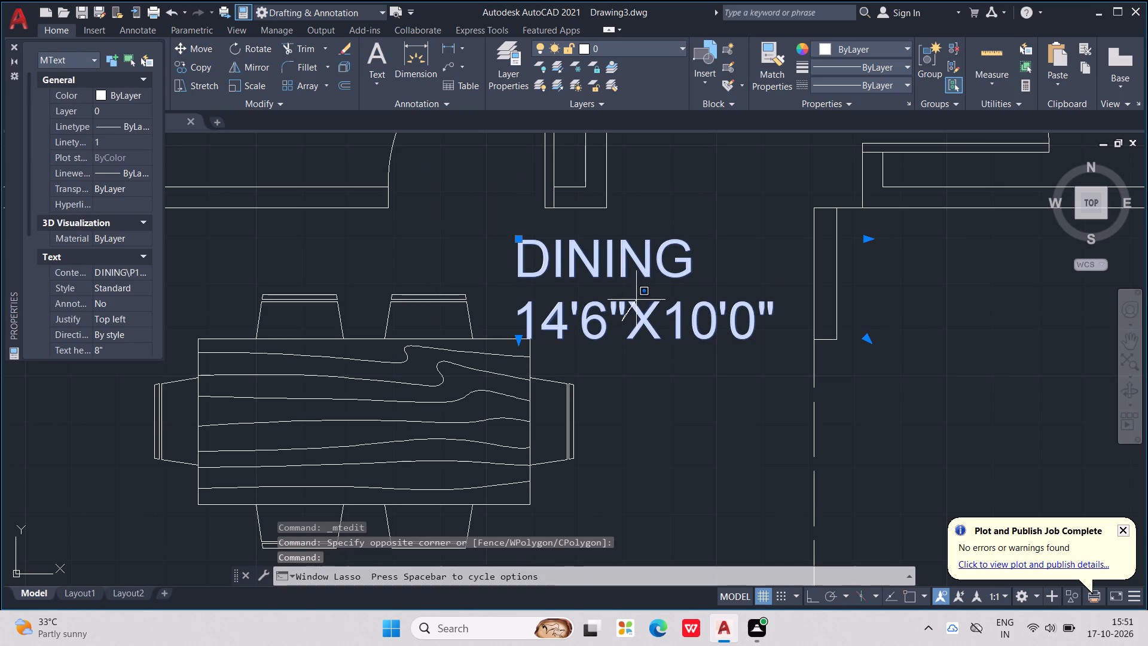
left_click_drag(636, 300, 637, 299)
key("Escape")
left_click(605, 336)
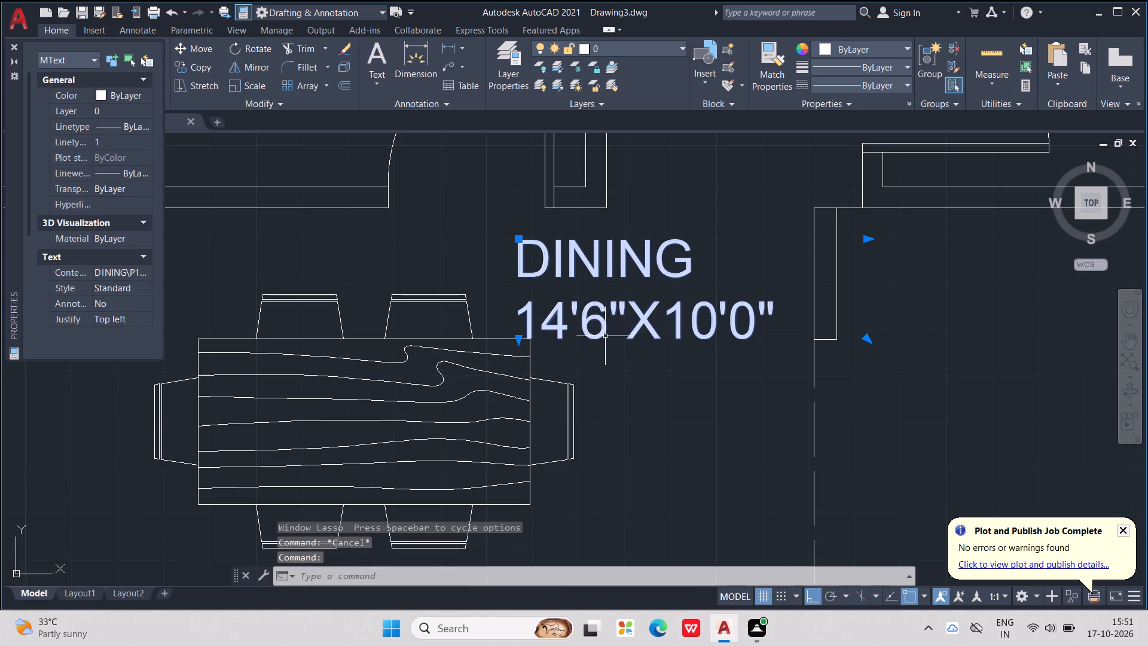
left_click_drag(605, 328, 638, 320)
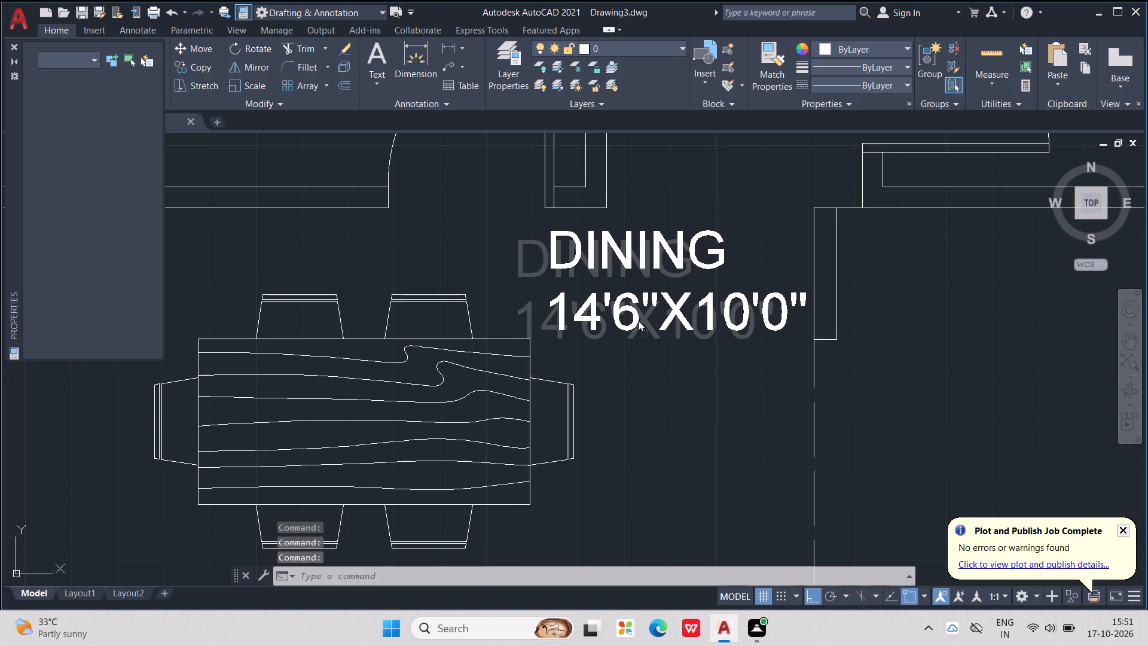
left_click_drag(638, 320, 630, 332)
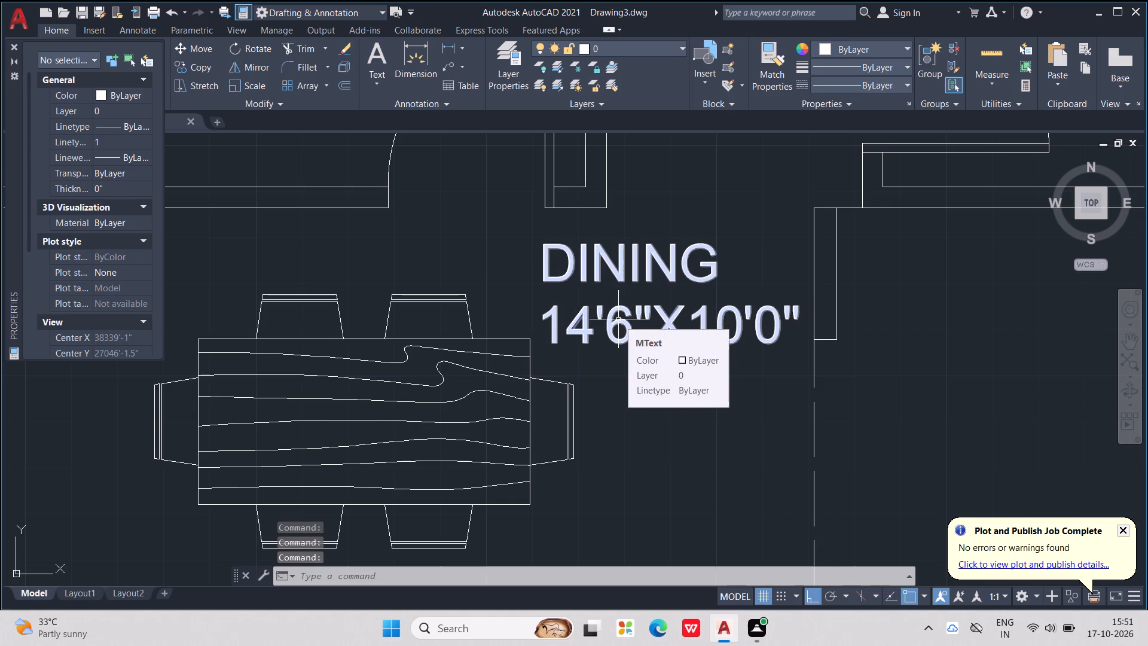
Copy the DINING label with its size line to the living area, just south of the coffee table.
key("Escape")
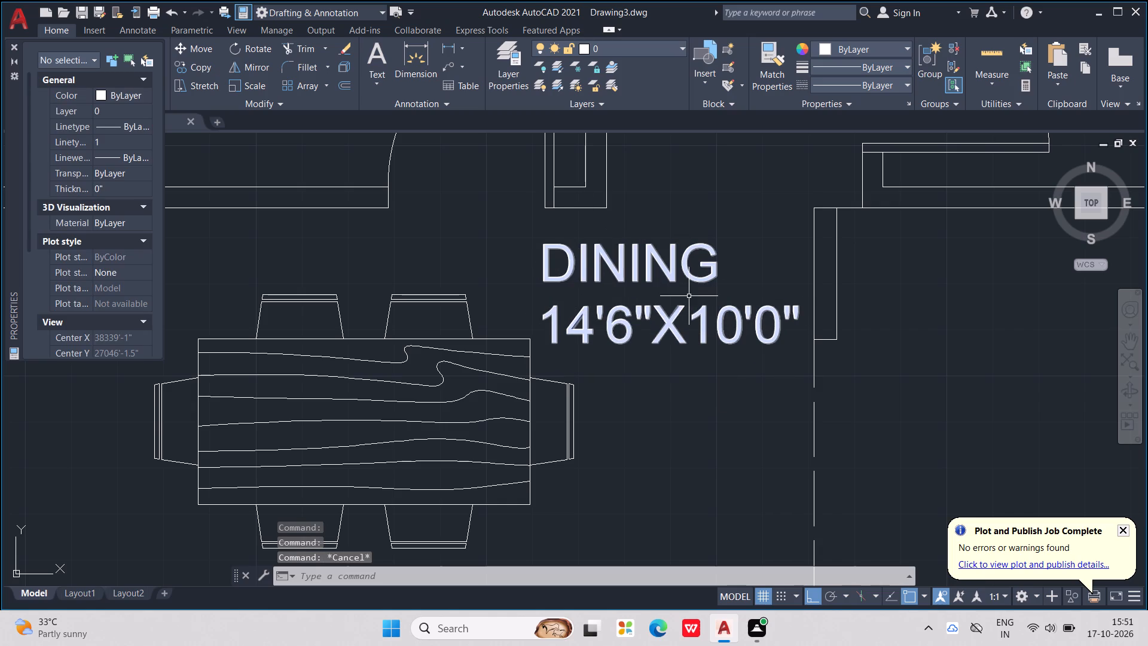
left_click(682, 271)
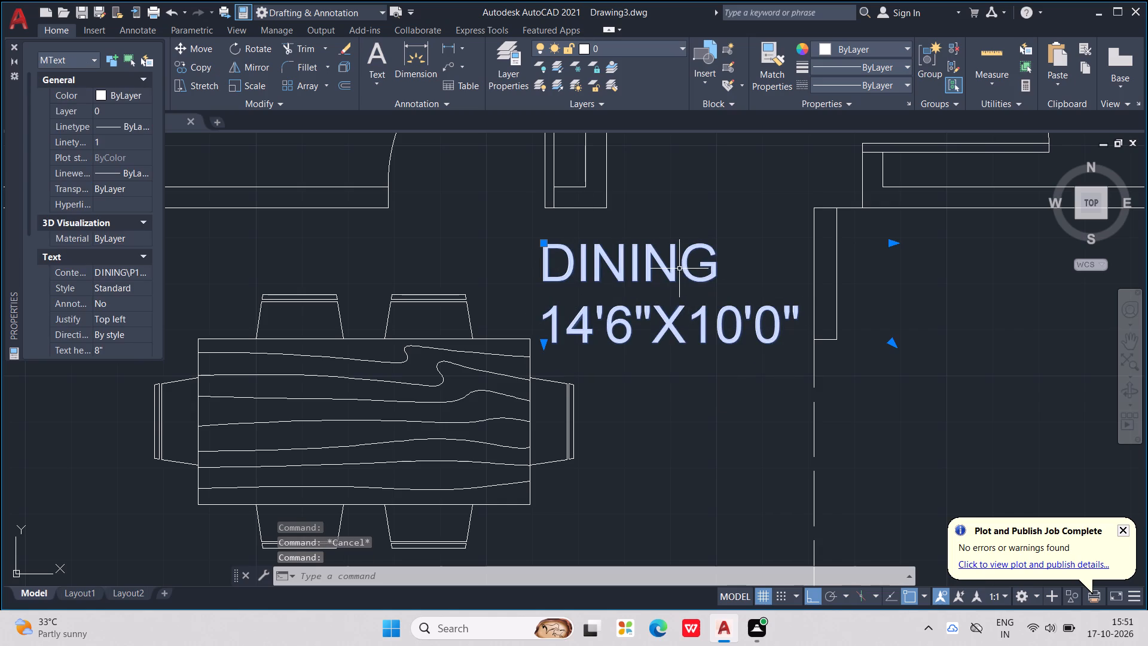
key("ctrl+c")
key("ctrl+v")
scroll(676, 383, "down", 2)
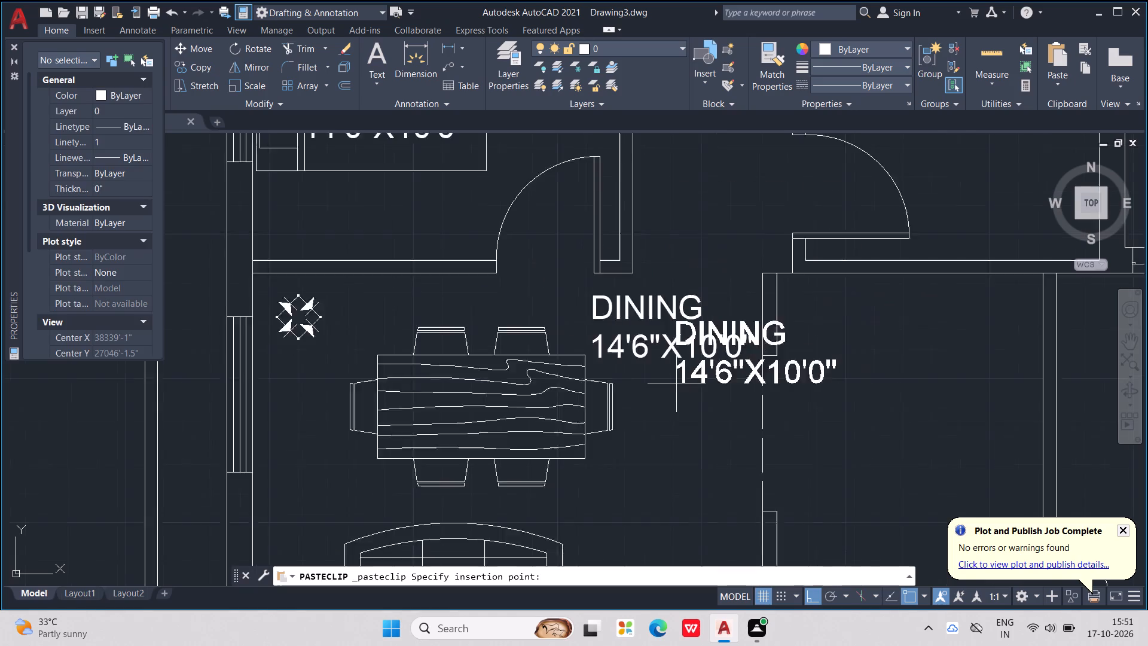
scroll(674, 379, "down", 1)
middle_click_drag(606, 533, 558, 420)
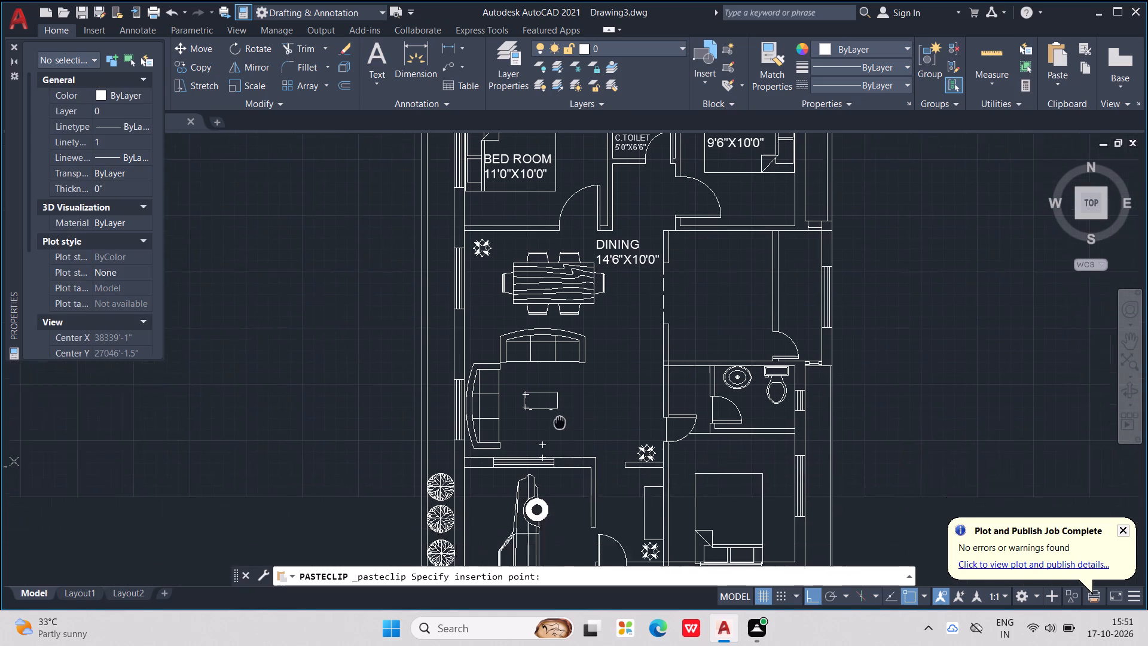
middle_click_drag(558, 420, 548, 395)
scroll(509, 380, "up", 1)
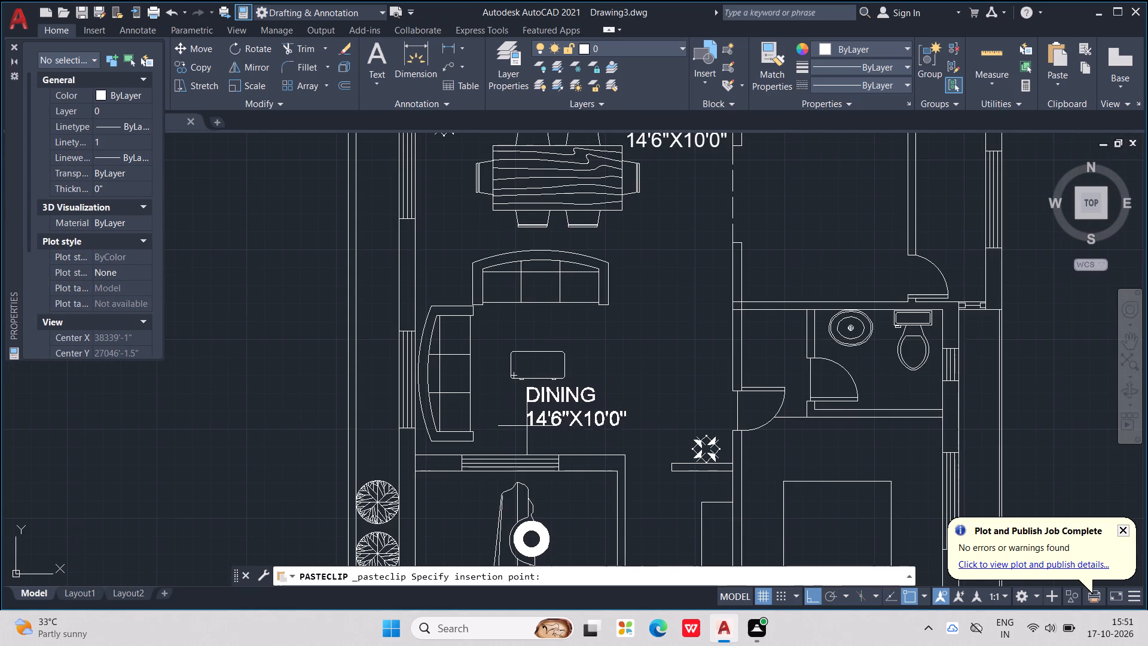
scroll(527, 426, "up", 2)
left_click(468, 435)
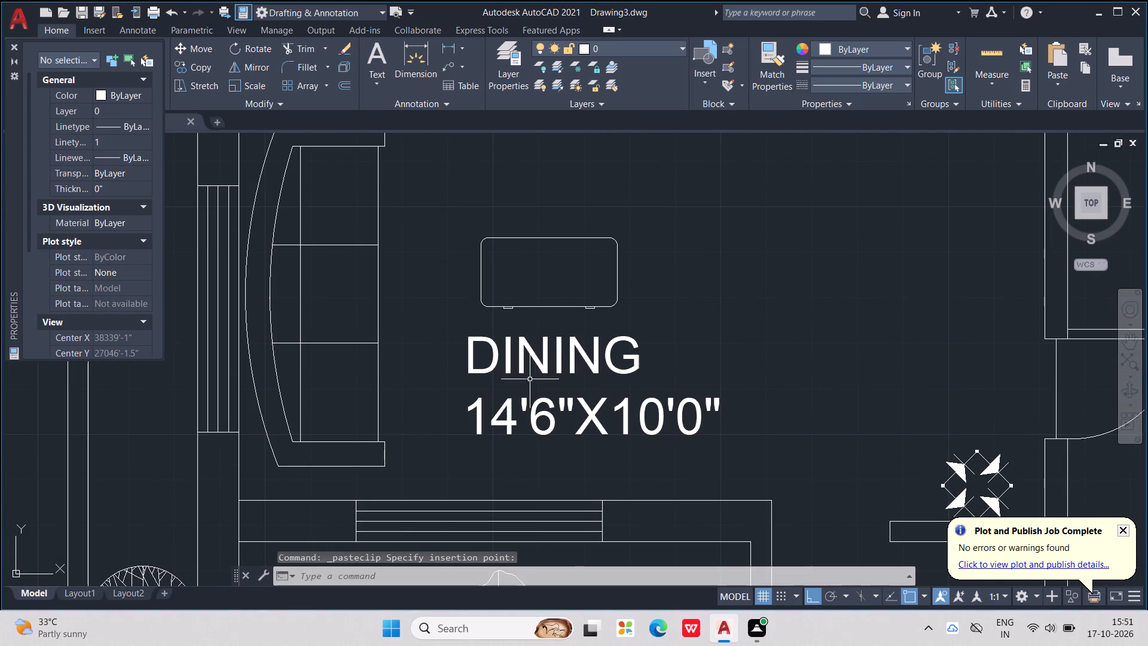
Replace the room name in the copied label by the coffee table with LIVINGROOM, keeping the size on its own line.
double_click(552, 368)
key("Escape")
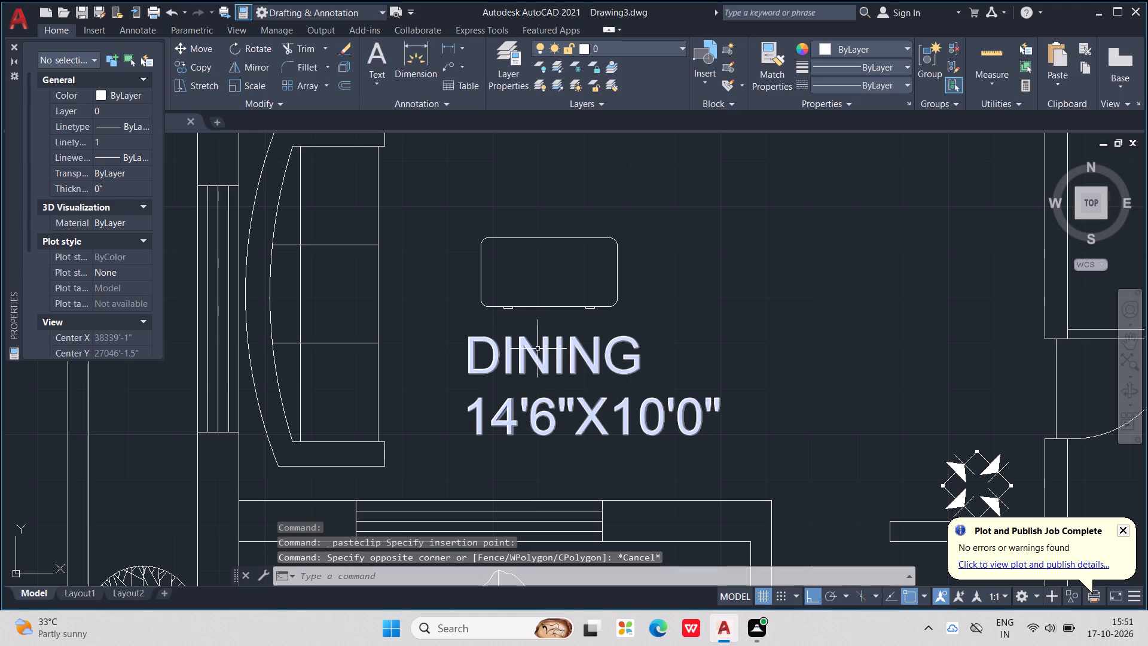
double_click(544, 356)
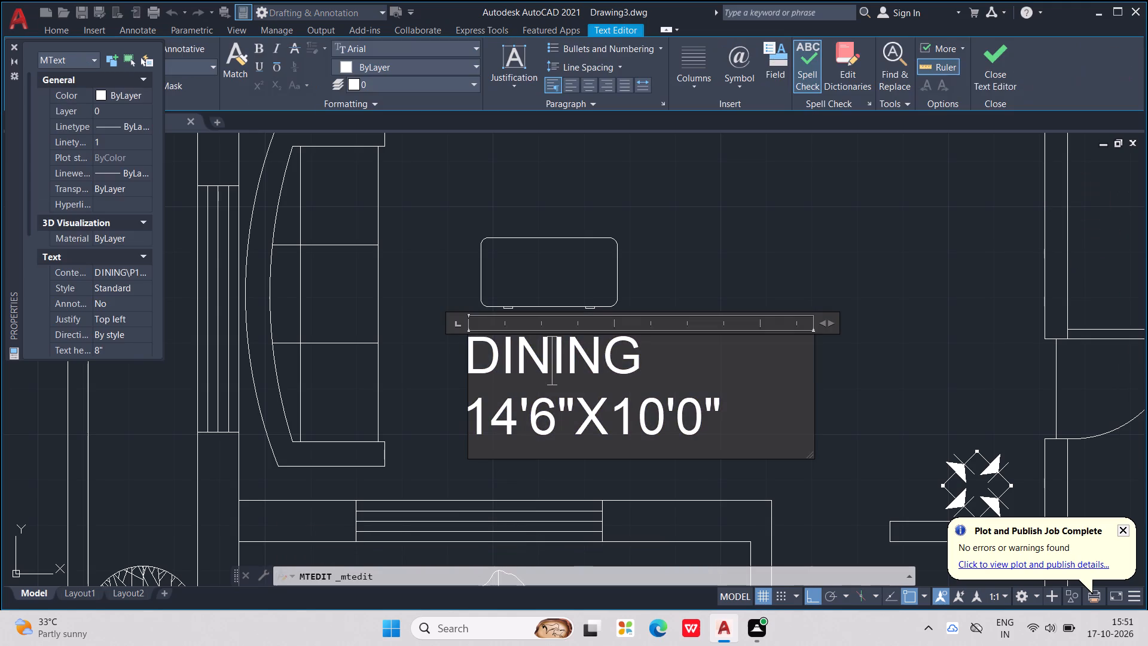
left_click_drag(694, 349, 437, 359)
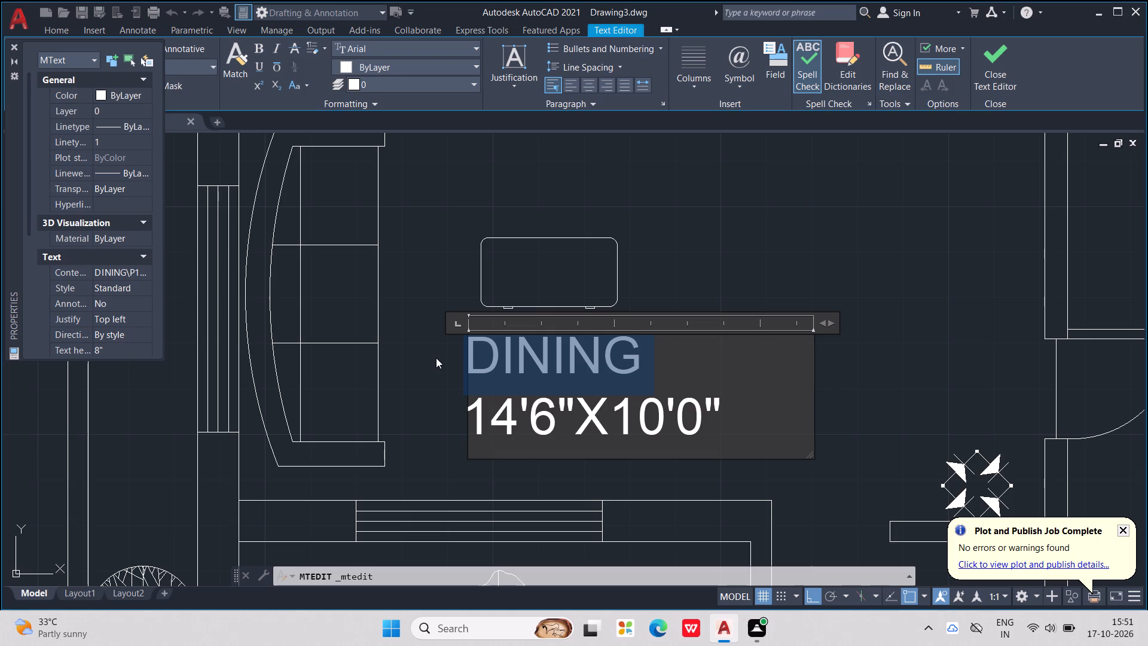
type("LIV")
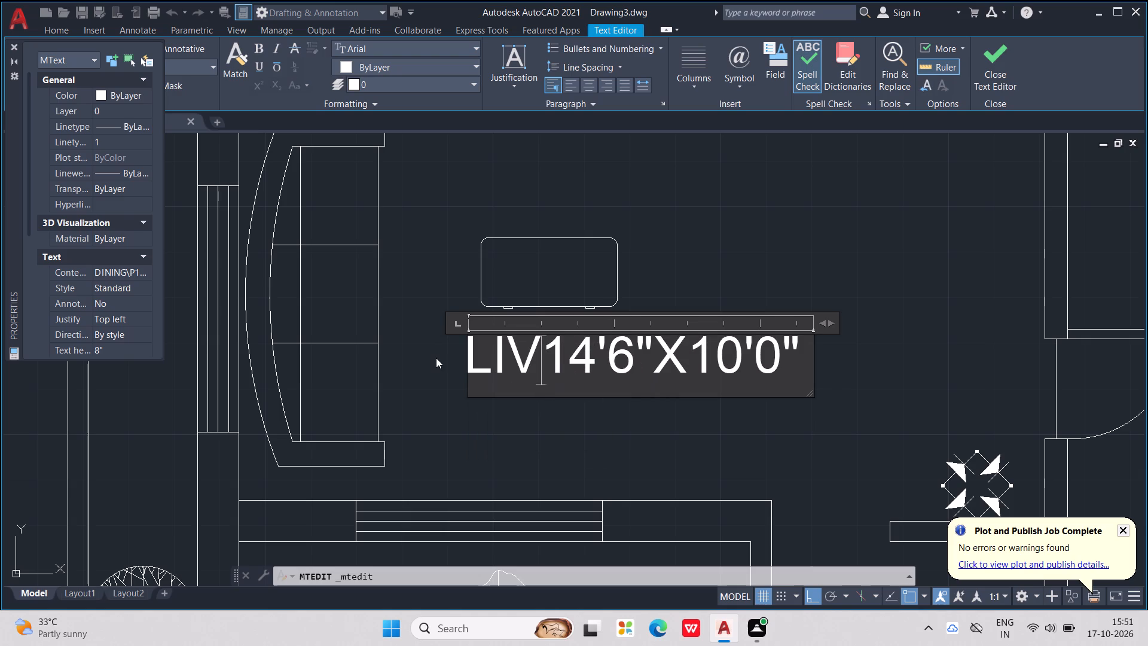
type("ING")
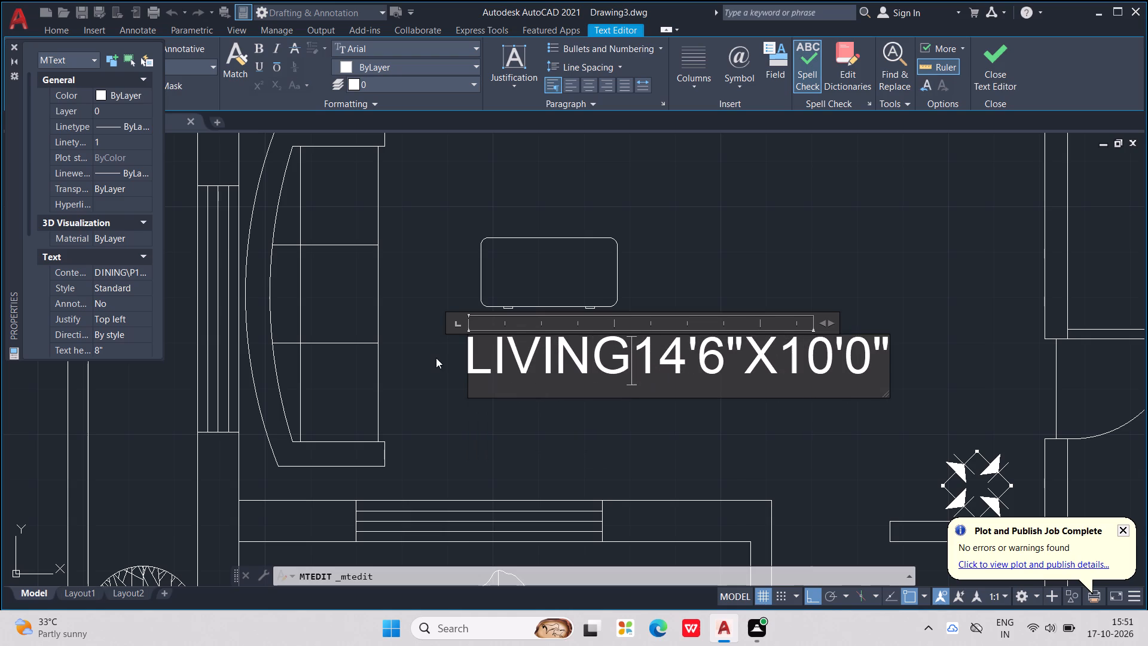
key("space")
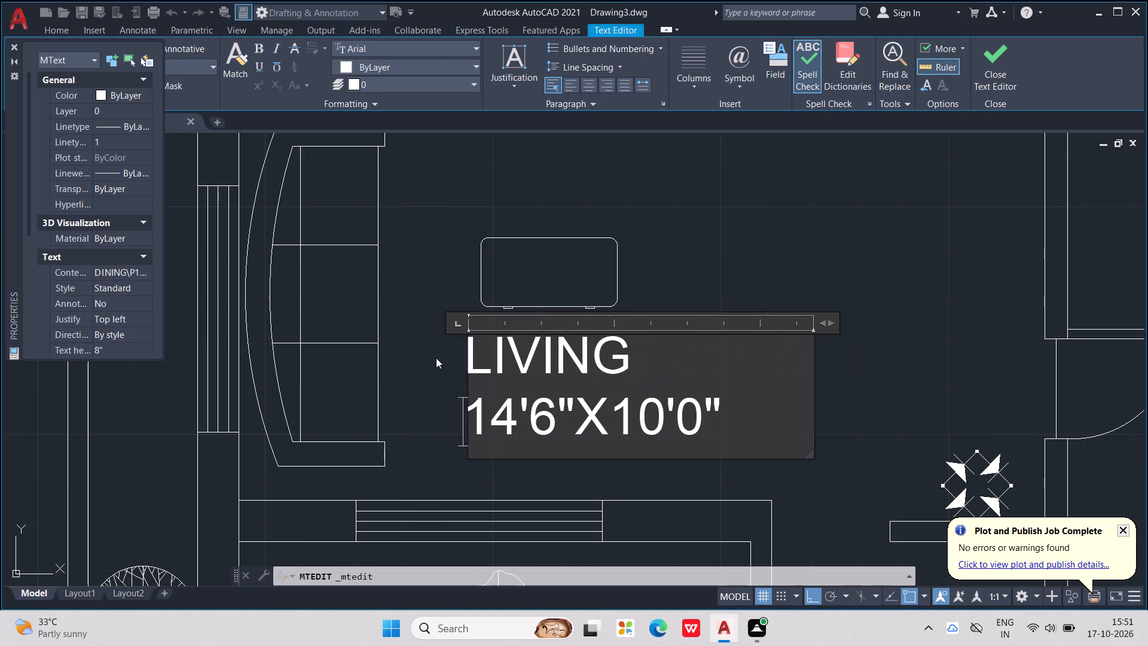
key("Return")
key("BackSpace")
key("space")
left_click(657, 374)
key("BackSpace")
key("BackSpace")
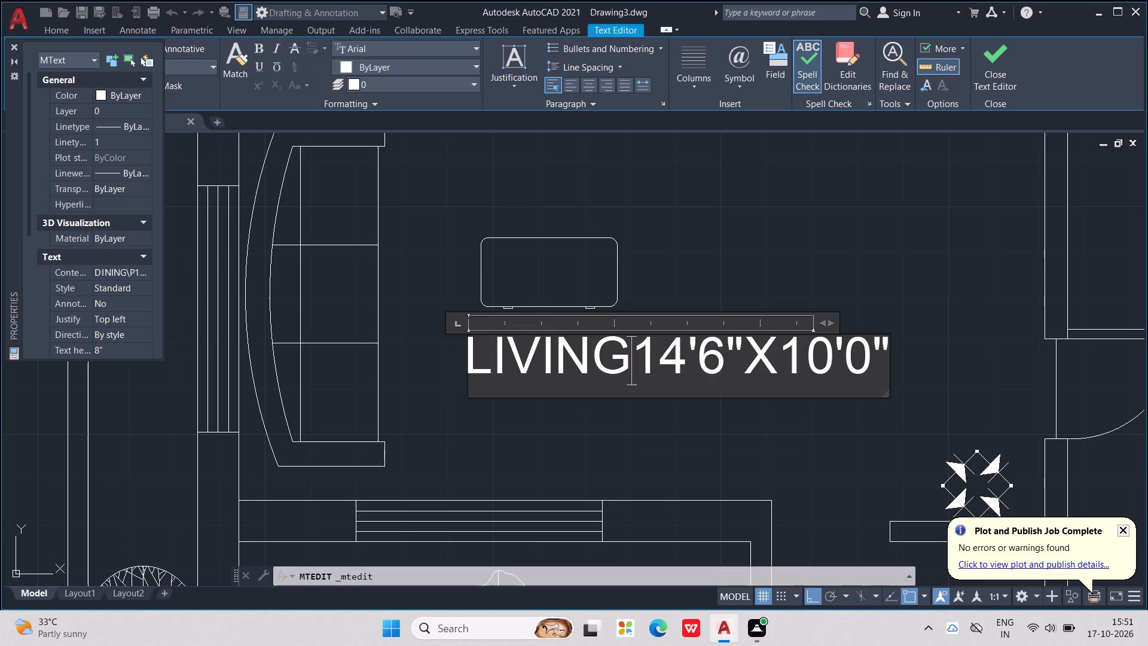
type("ROOM")
key("Return")
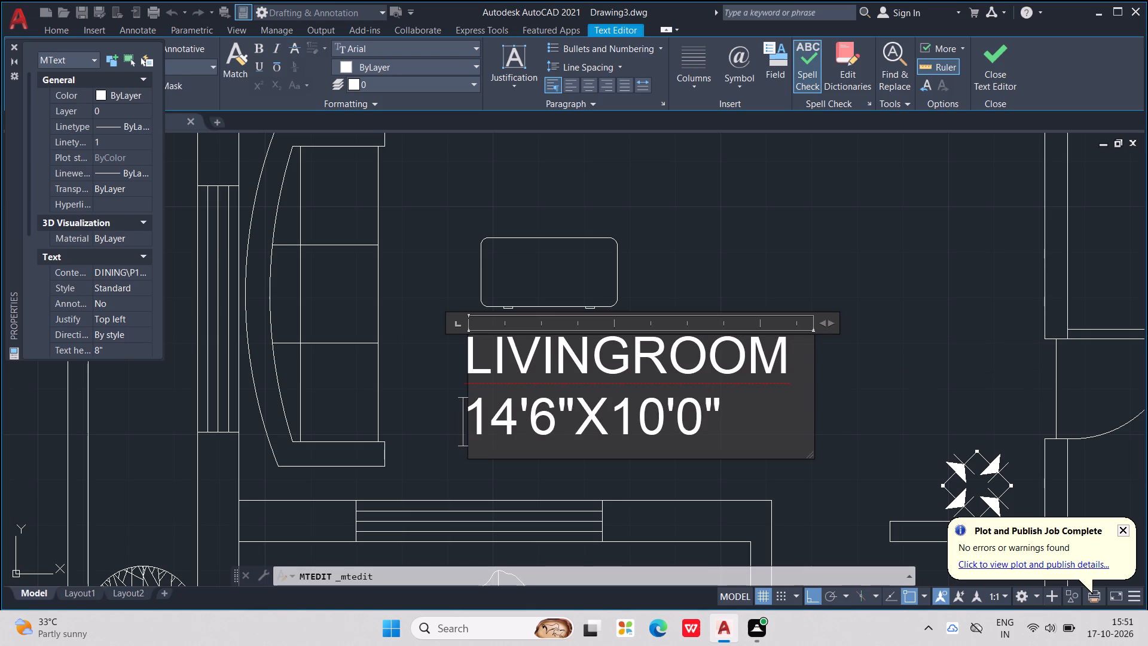
Change the second dimension in the LIVINGROOM label to 12'0", so the size line reads 14'6"X12'0".
left_click(671, 419)
left_click(659, 415)
key("BackSpace")
key("2")
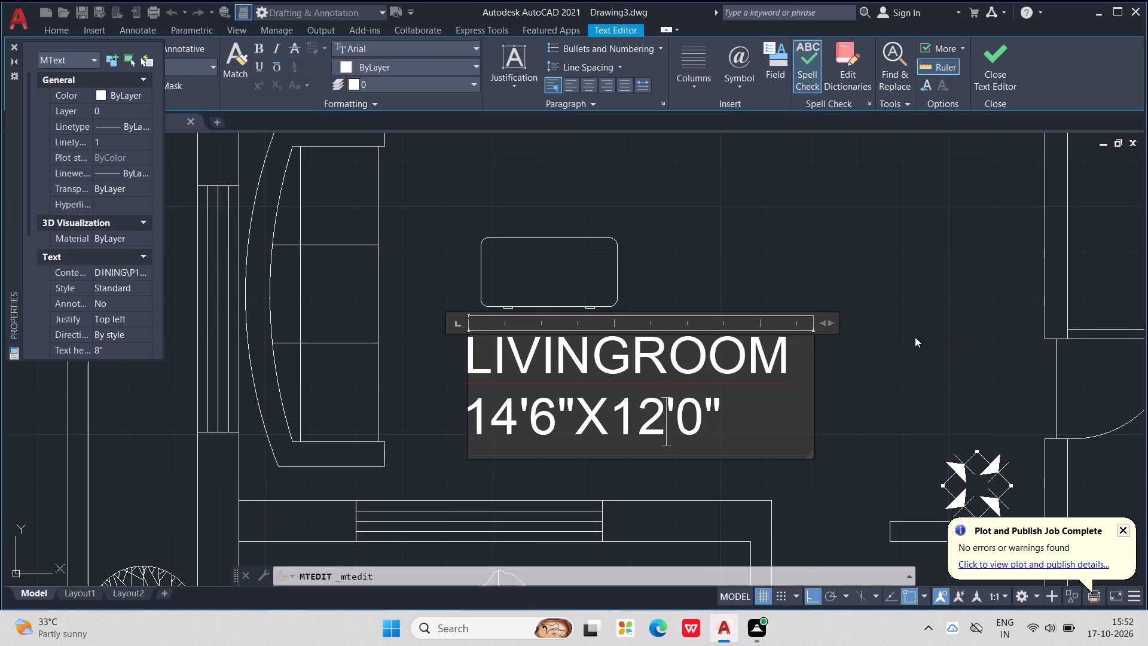
left_click(843, 277)
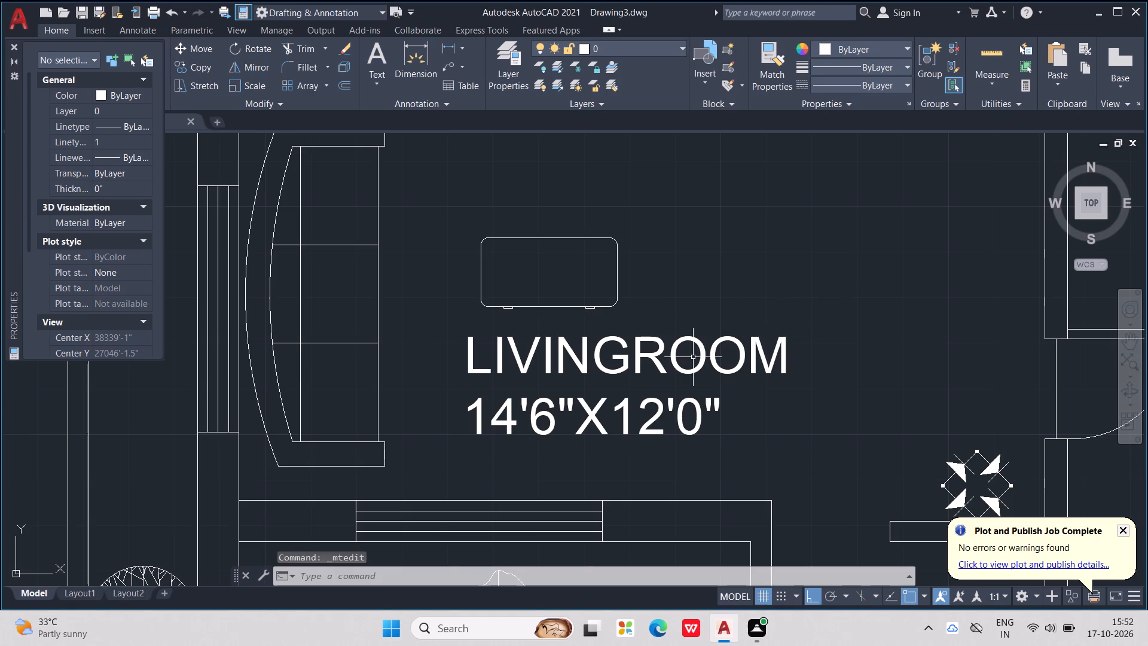
Copy the DINING label to the middle of the empty room east of the dining area.
scroll(693, 343, "down", 2)
middle_click_drag(696, 342, 484, 392)
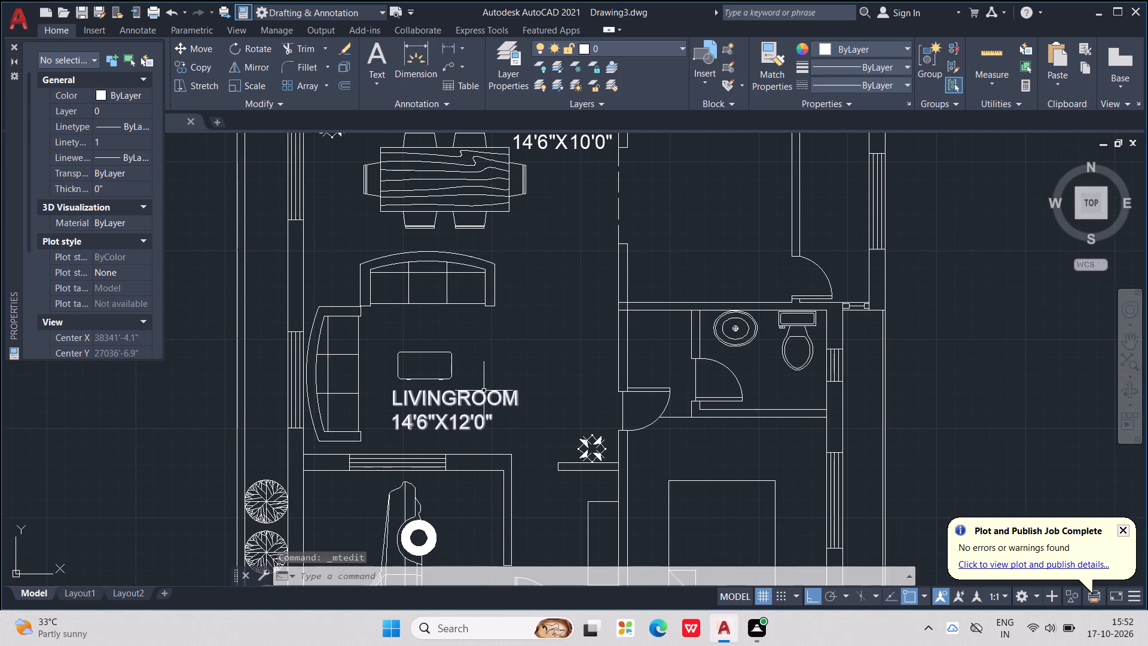
scroll(506, 390, "down", 2)
middle_click_drag(507, 410, 603, 406)
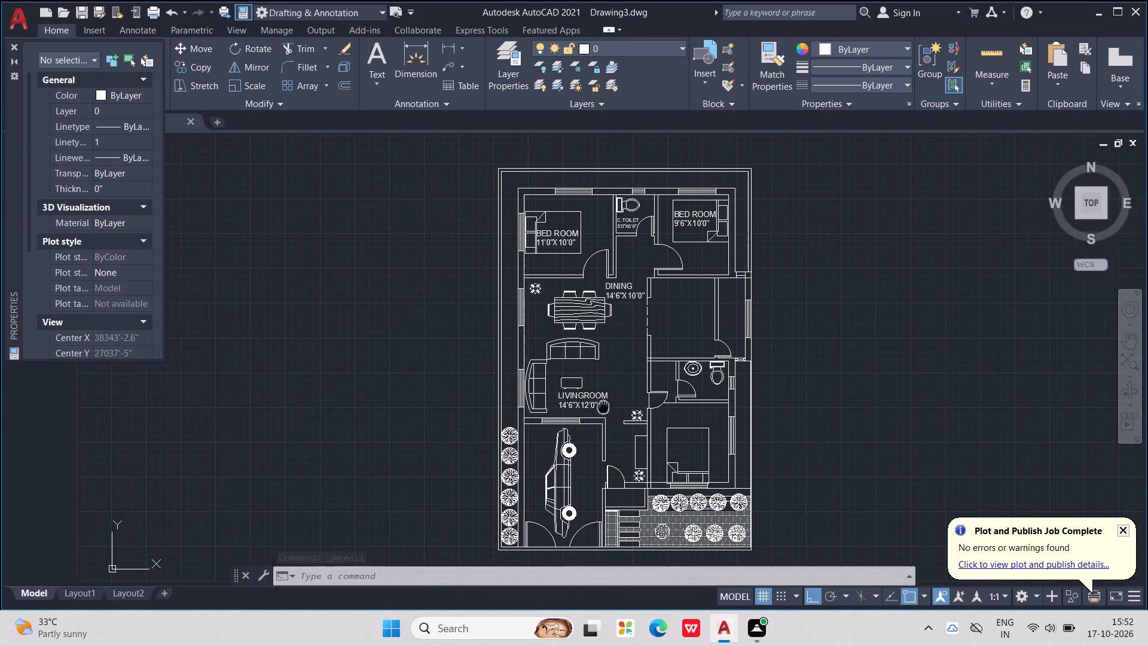
middle_click_drag(603, 406, 609, 395)
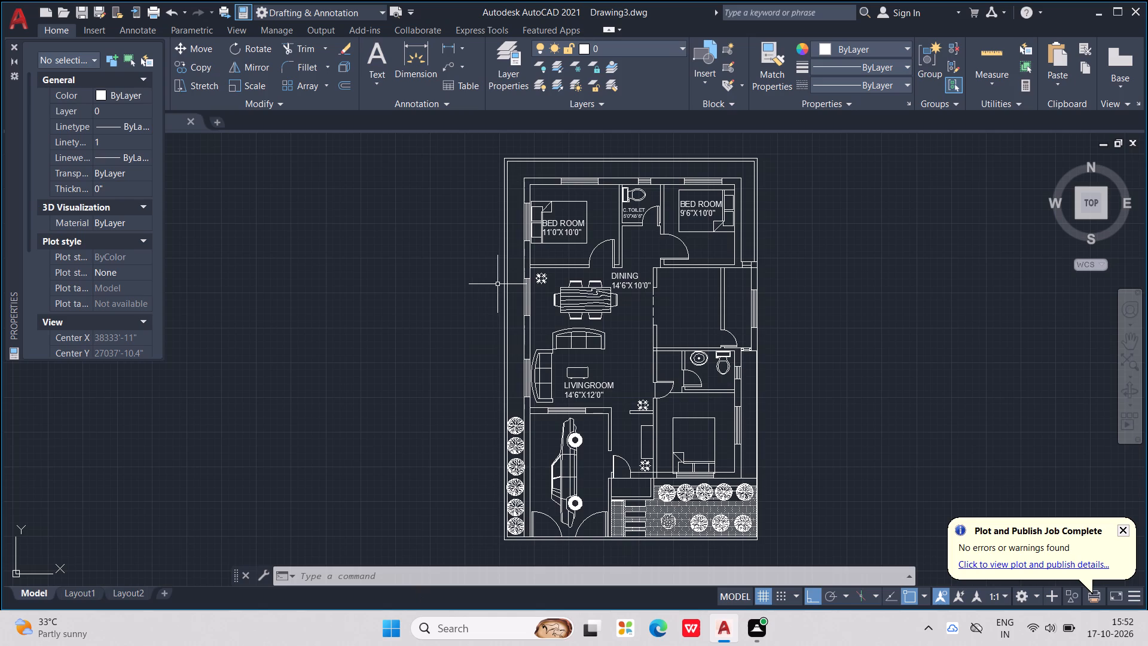
left_click(634, 275)
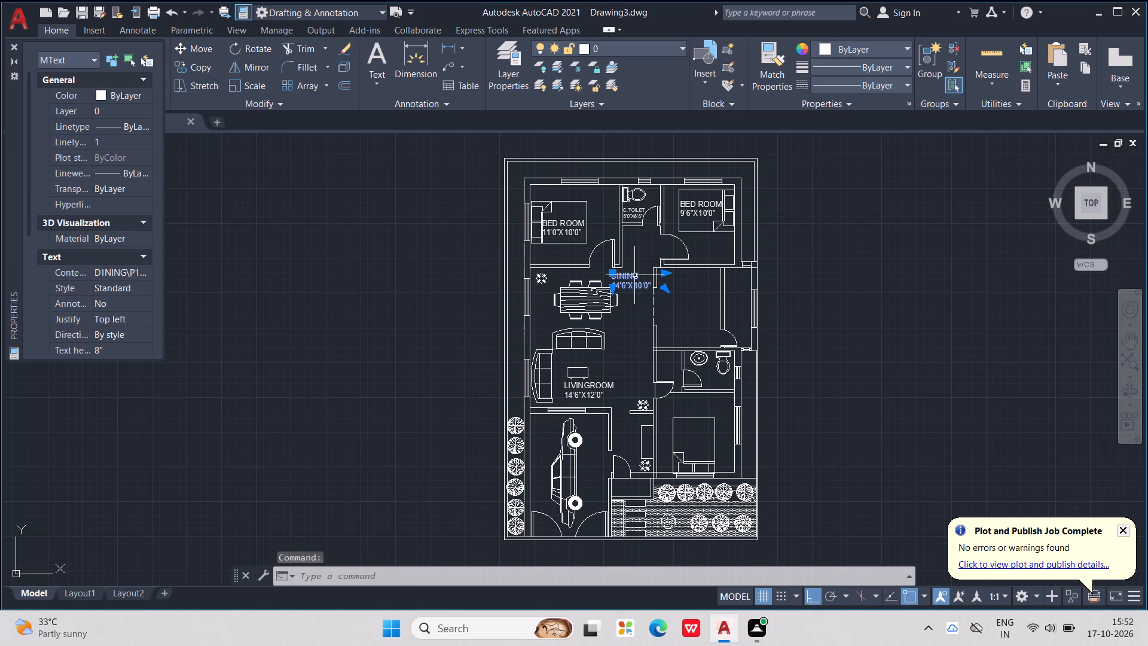
key("ctrl+c")
key("ctrl+v")
scroll(712, 304, "up", 2)
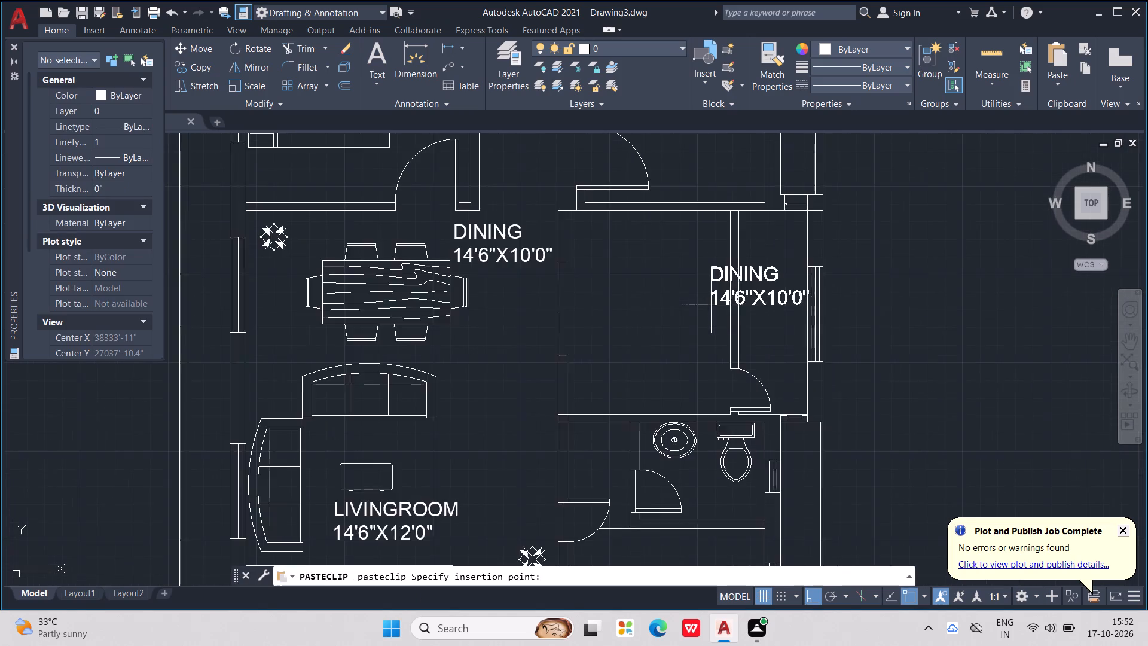
scroll(690, 310, "up", 1)
left_click(561, 320)
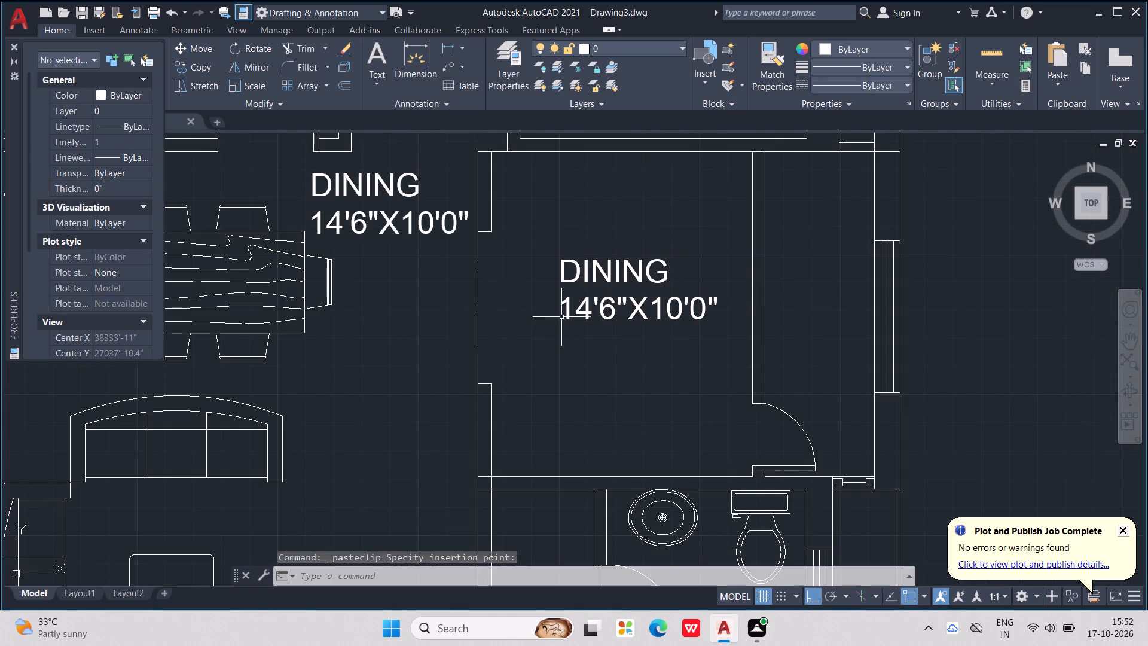
Replace the room name in the label copied into the room east of the dining area with KITCHEN.
double_click(586, 278)
left_click_drag(702, 269, 535, 265)
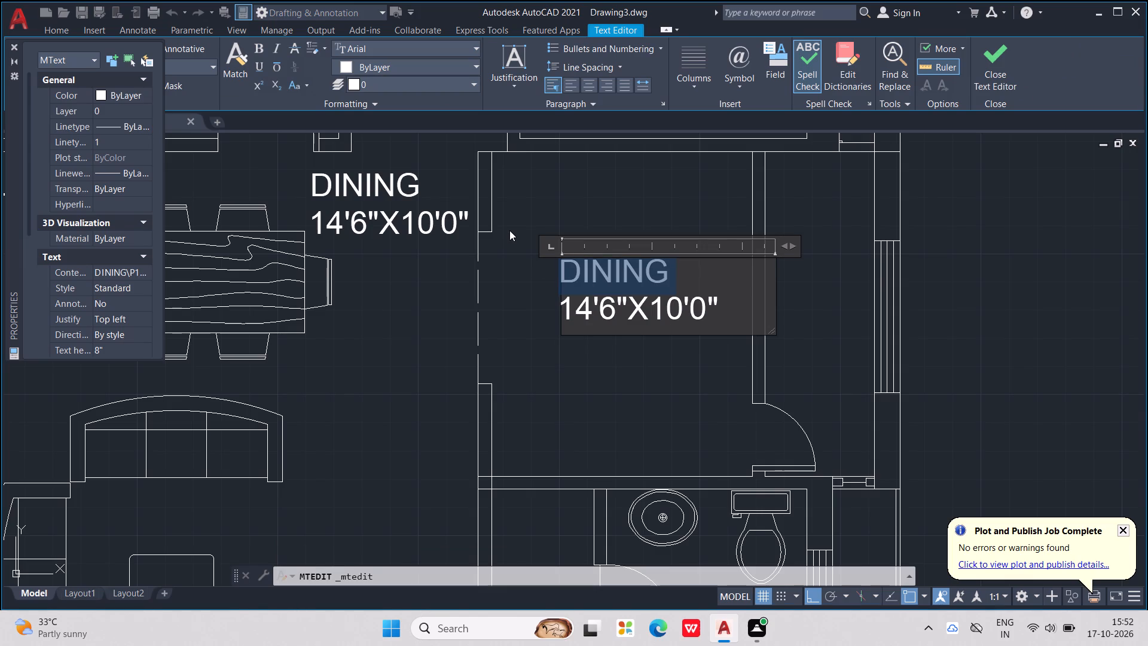
type("KIT")
type("CHE")
key("n")
key("Return")
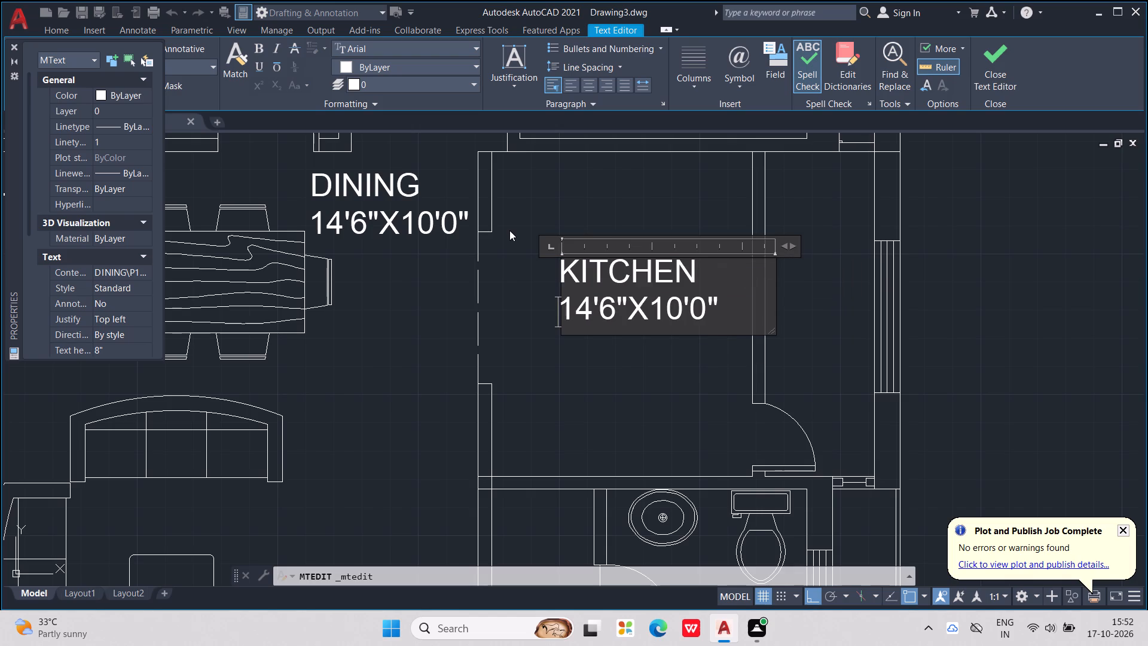
Change the first dimension in the KITCHEN label to 8'6", so the size line reads 8'6"X10'0".
scroll(526, 226, "up", 1)
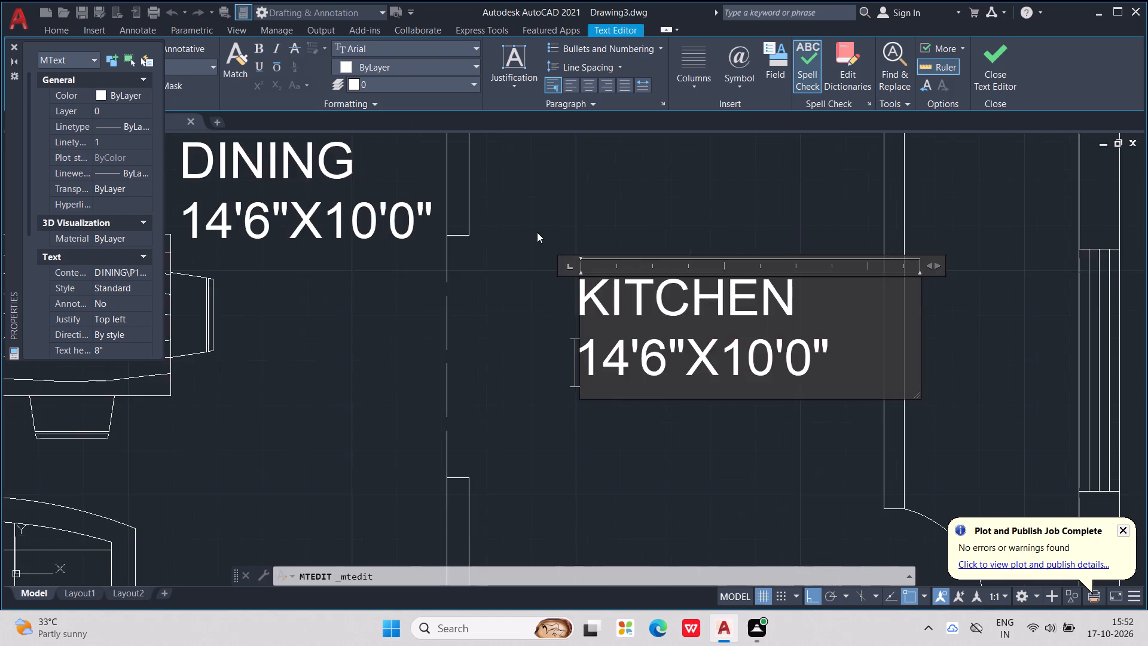
scroll(537, 232, "up", 1)
left_click(667, 406)
left_click_drag(666, 407, 635, 411)
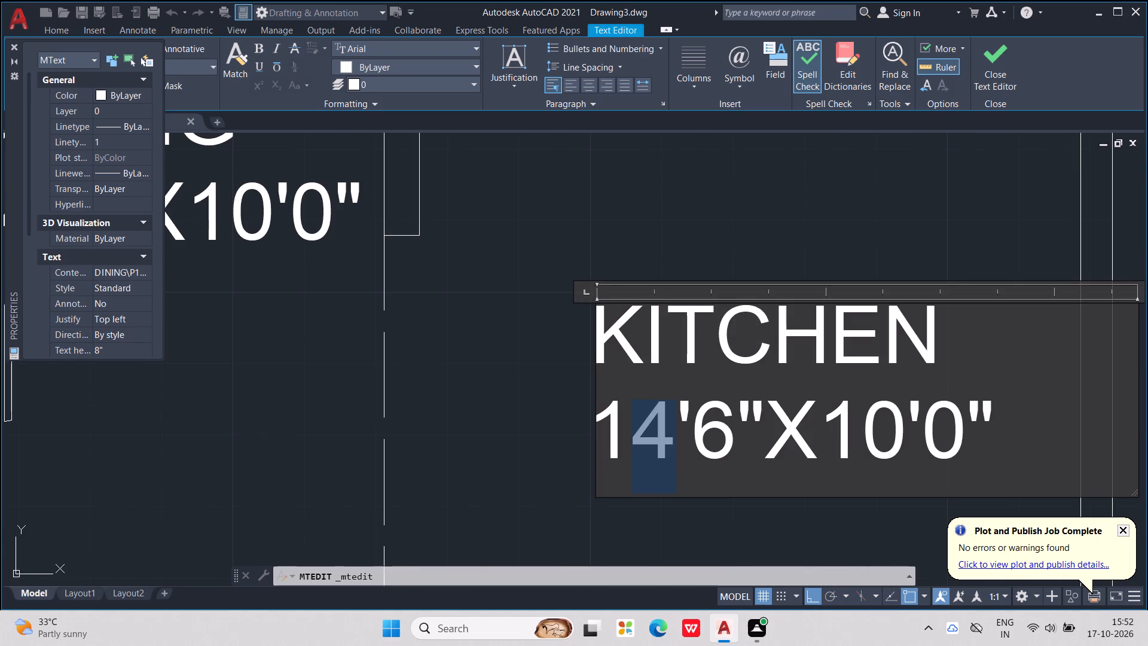
left_click_drag(635, 411, 599, 417)
key("8")
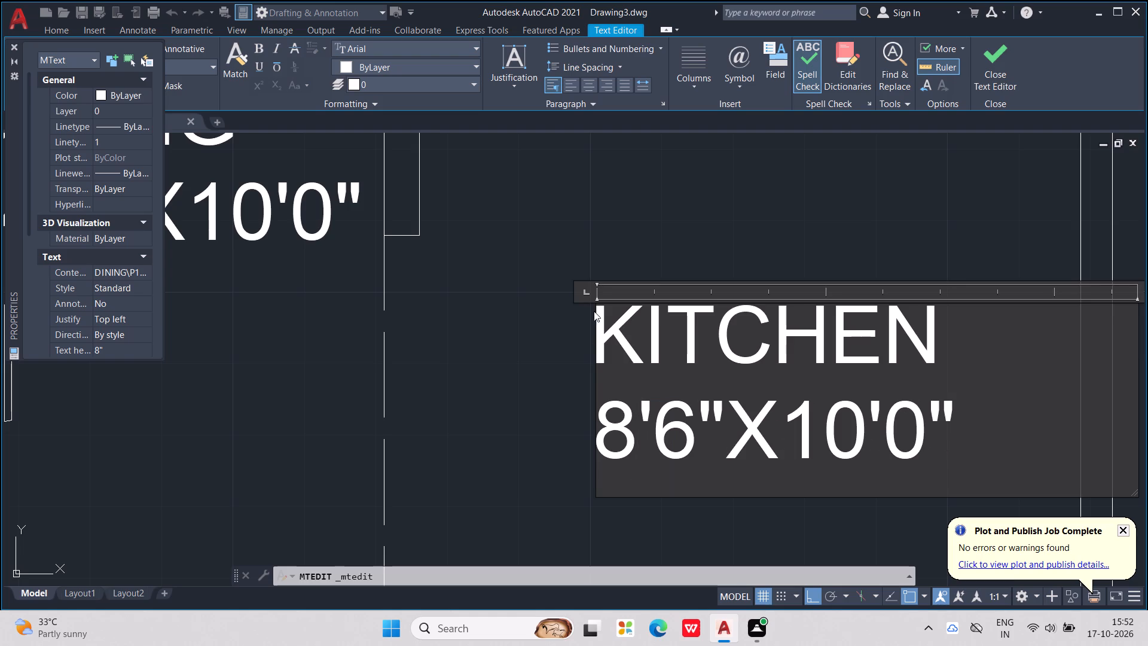
middle_click_drag(612, 377, 614, 372)
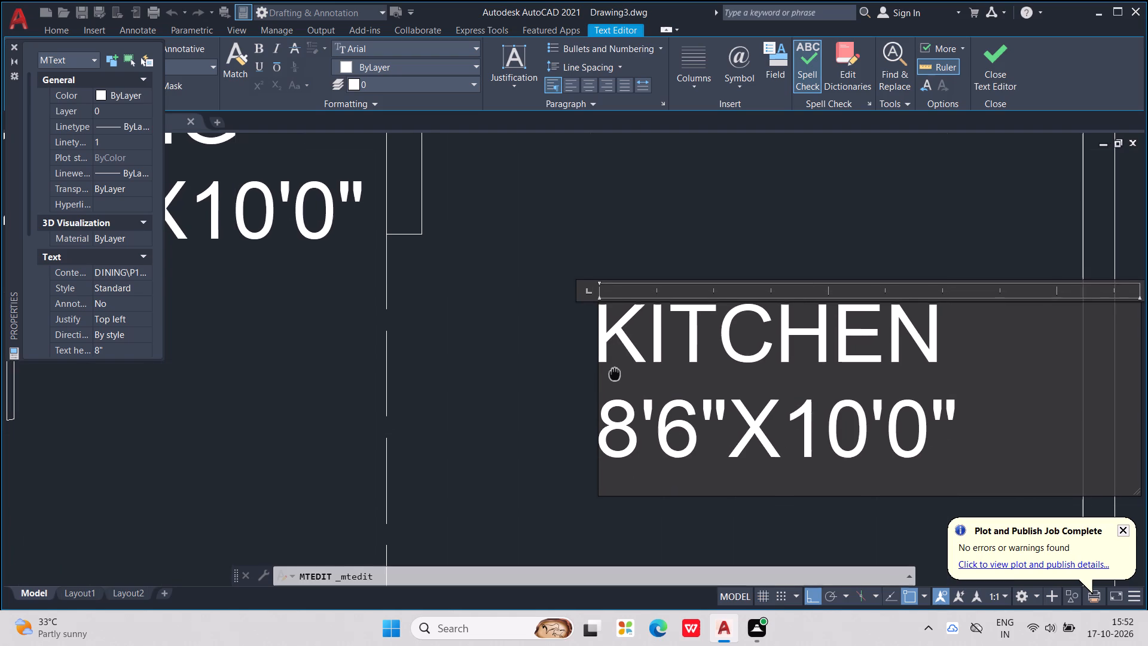
middle_click_drag(614, 372, 536, 376)
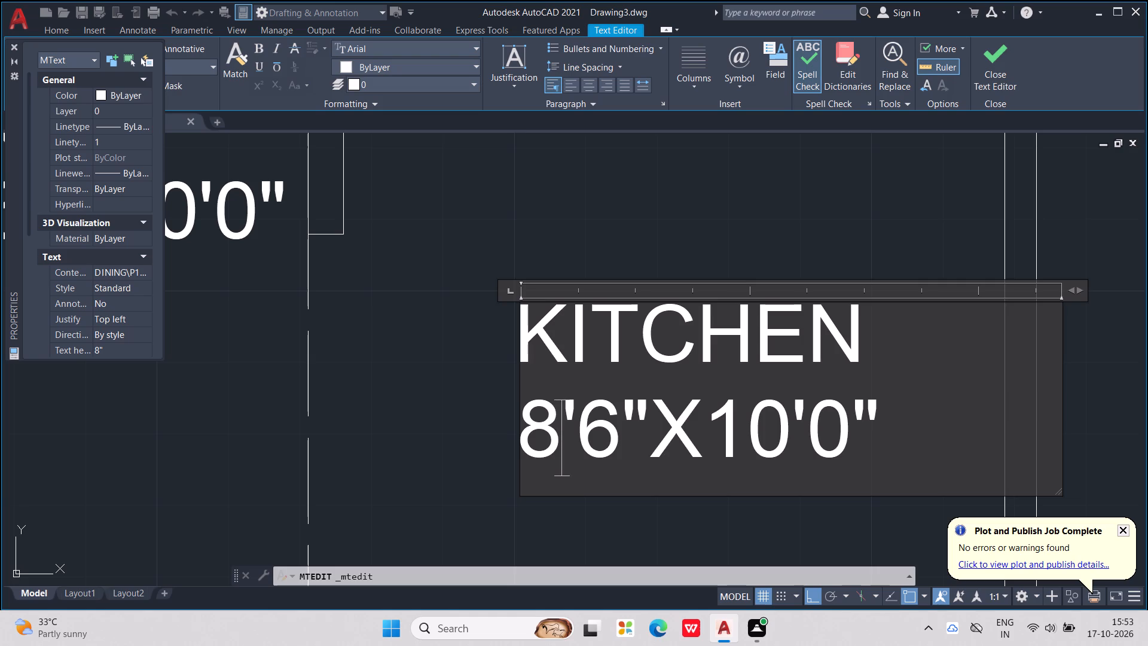
left_click(419, 340)
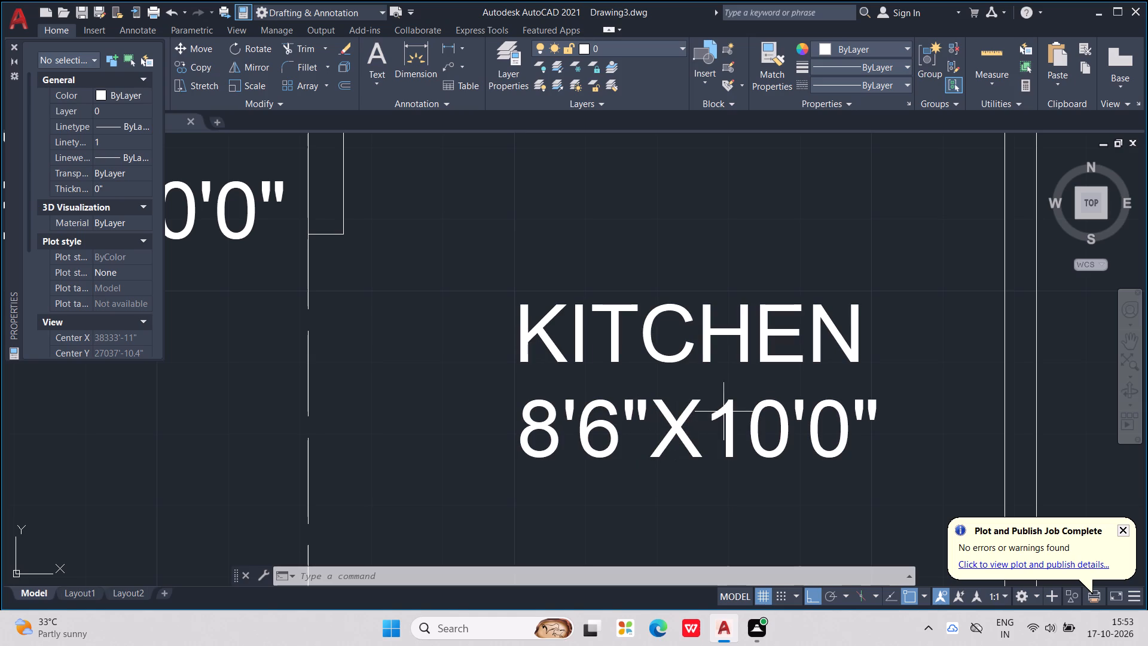
scroll(832, 375, "down", 2)
middle_click_drag(793, 368, 610, 368)
scroll(793, 368, "down", 1)
scroll(610, 368, "up", 1)
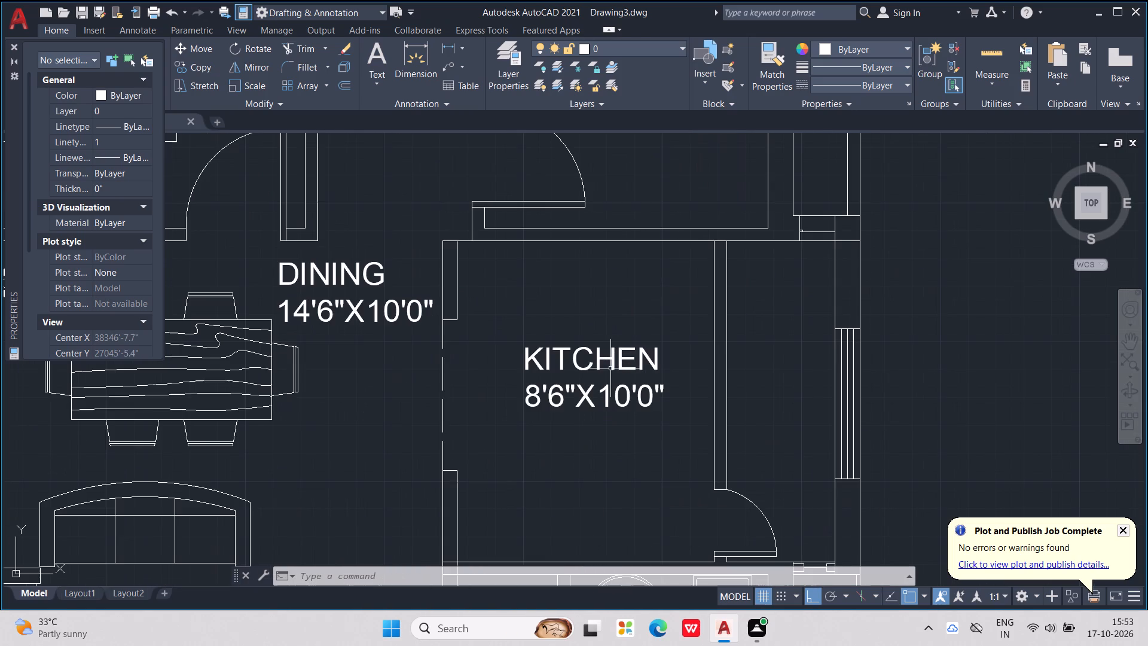
Copy the KITCHEN label to the empty area outside the house's east wall, beside the narrow room next to the kitchen.
left_click(610, 363)
key("ctrl+c")
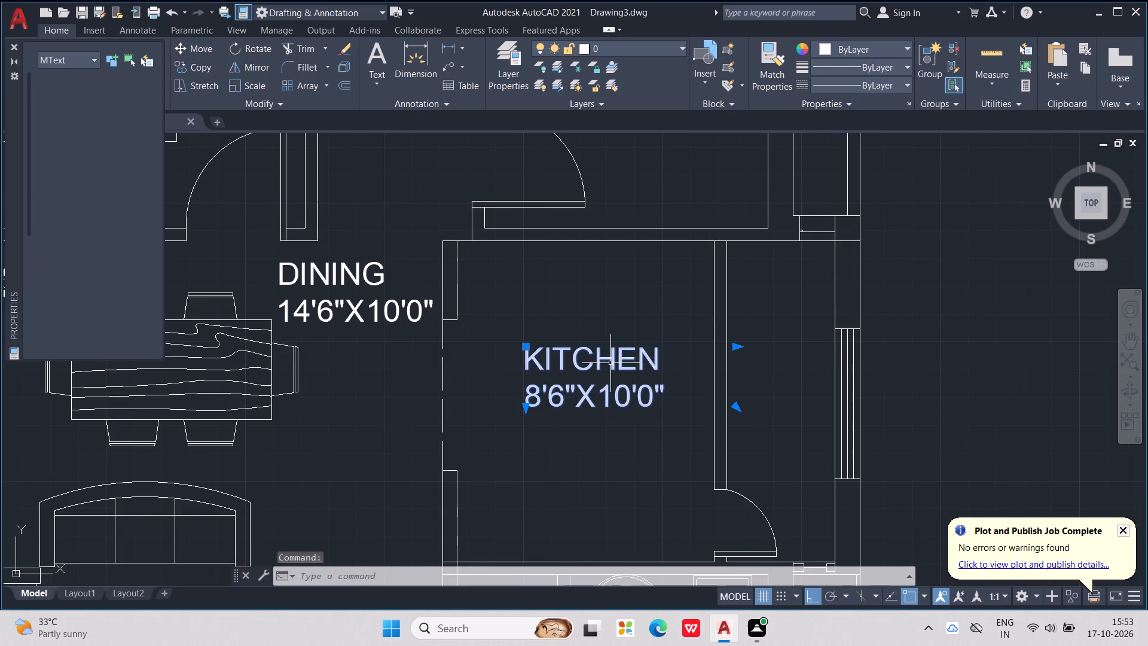
key("ctrl+v")
scroll(701, 392, "up", 2)
scroll(710, 406, "down", 3)
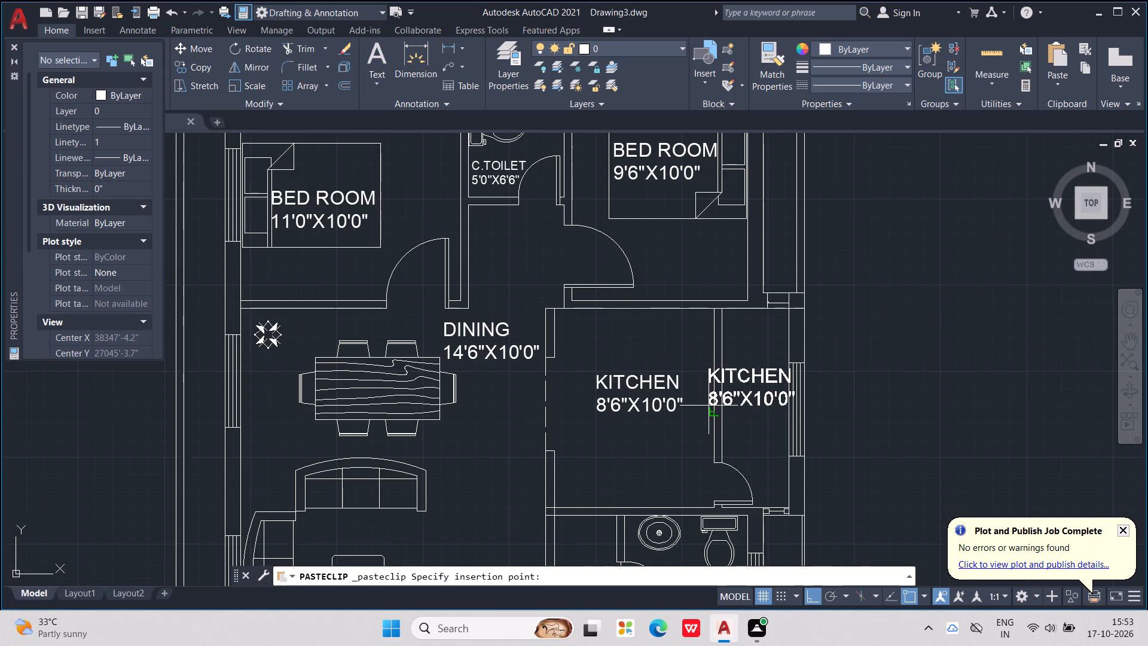
left_click(847, 385)
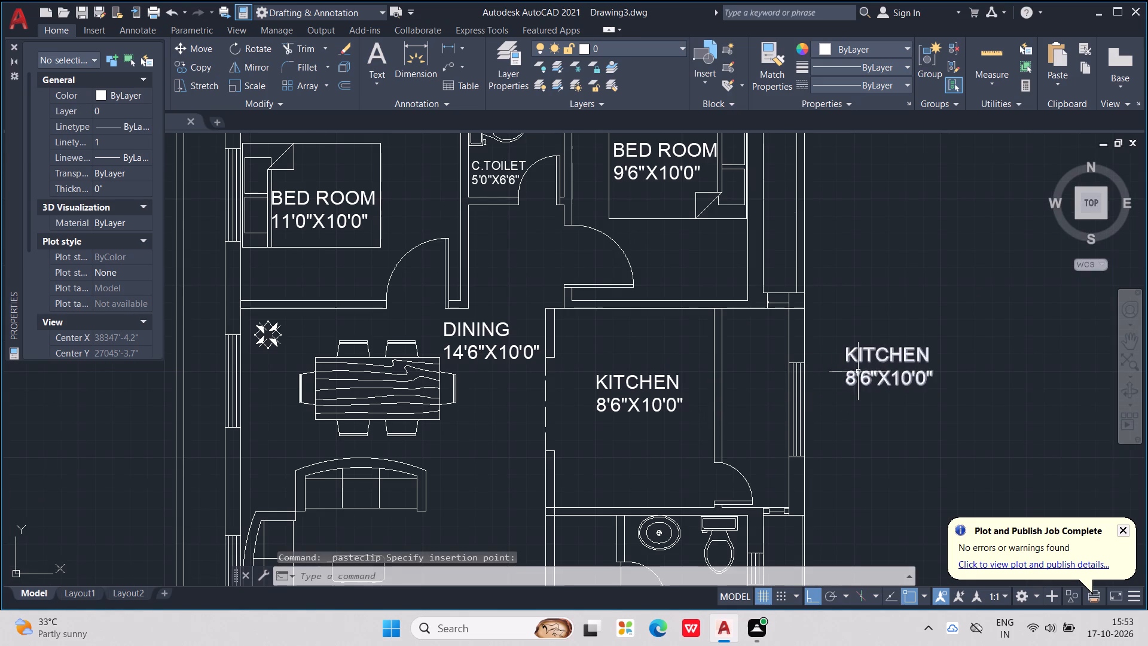
Rotate the copied KITCHEN label outside the east wall 90 degrees counterclockwise so its text reads vertically upward.
left_click(863, 355)
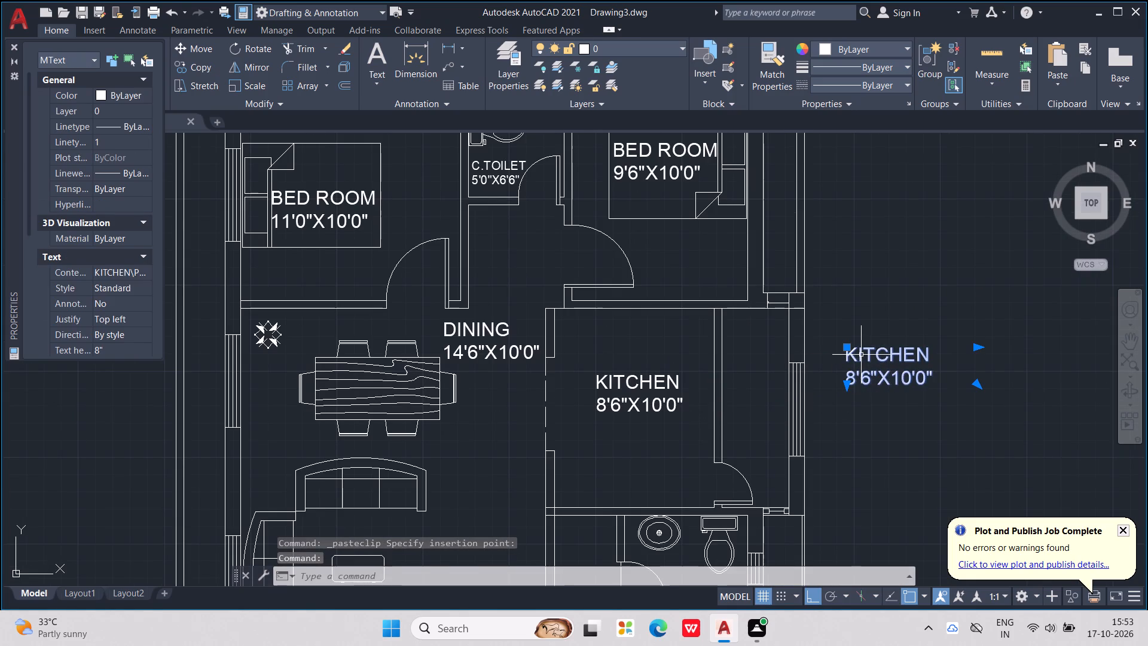
type("RO")
key("Return")
left_click(863, 354)
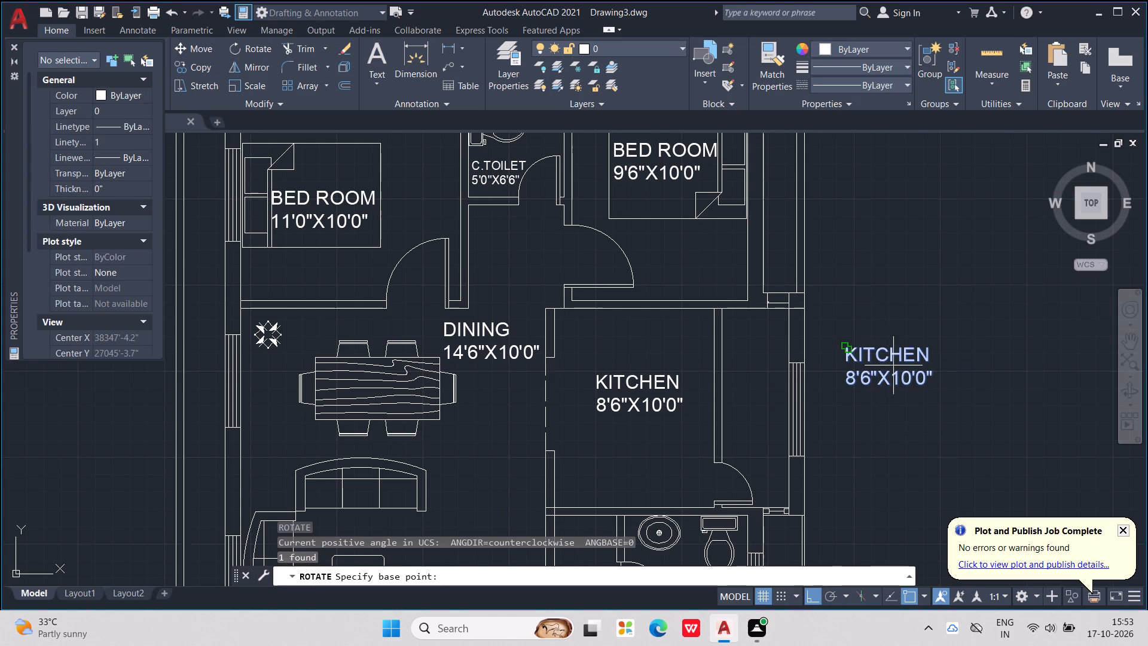
left_click(897, 377)
left_click(859, 227)
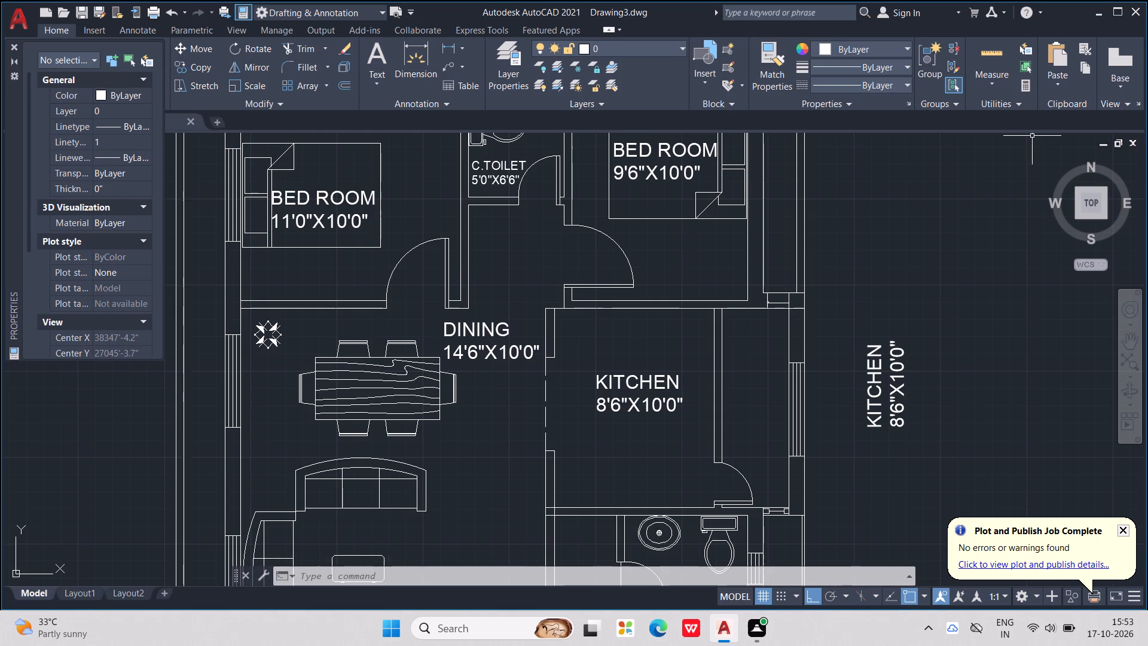
scroll(1147, 0, "down", 2)
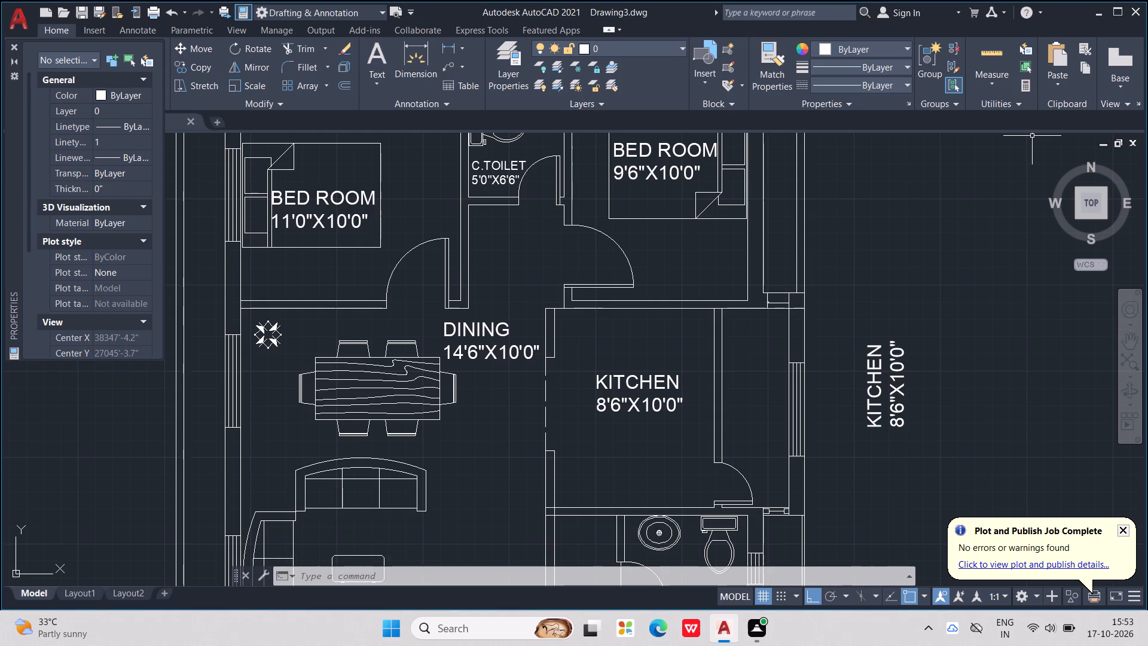
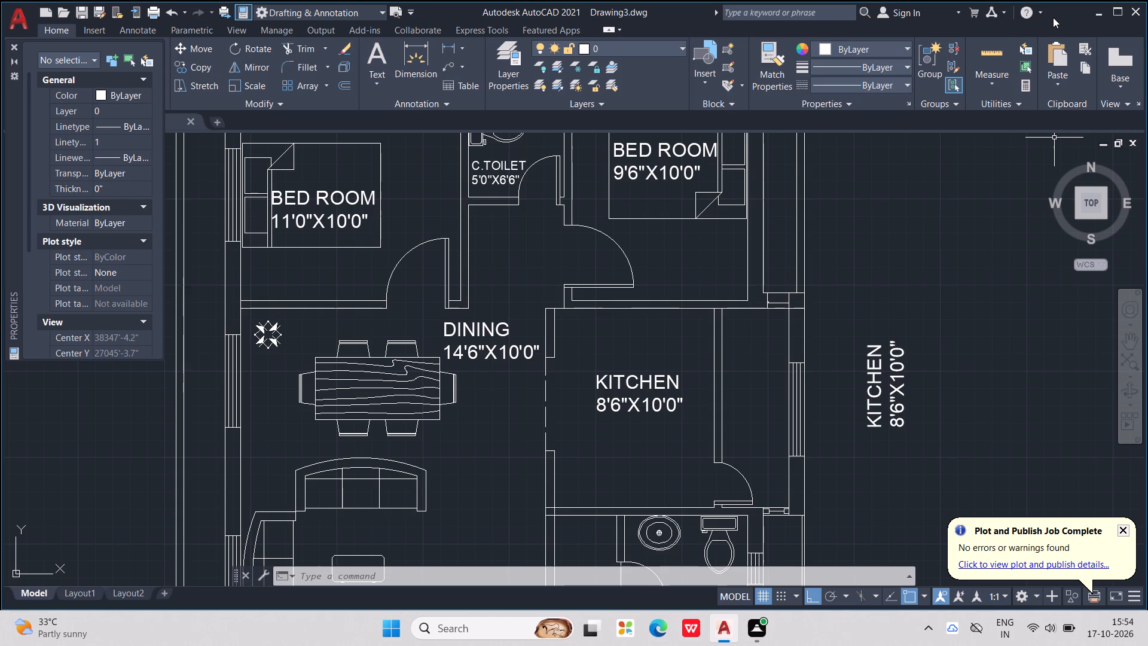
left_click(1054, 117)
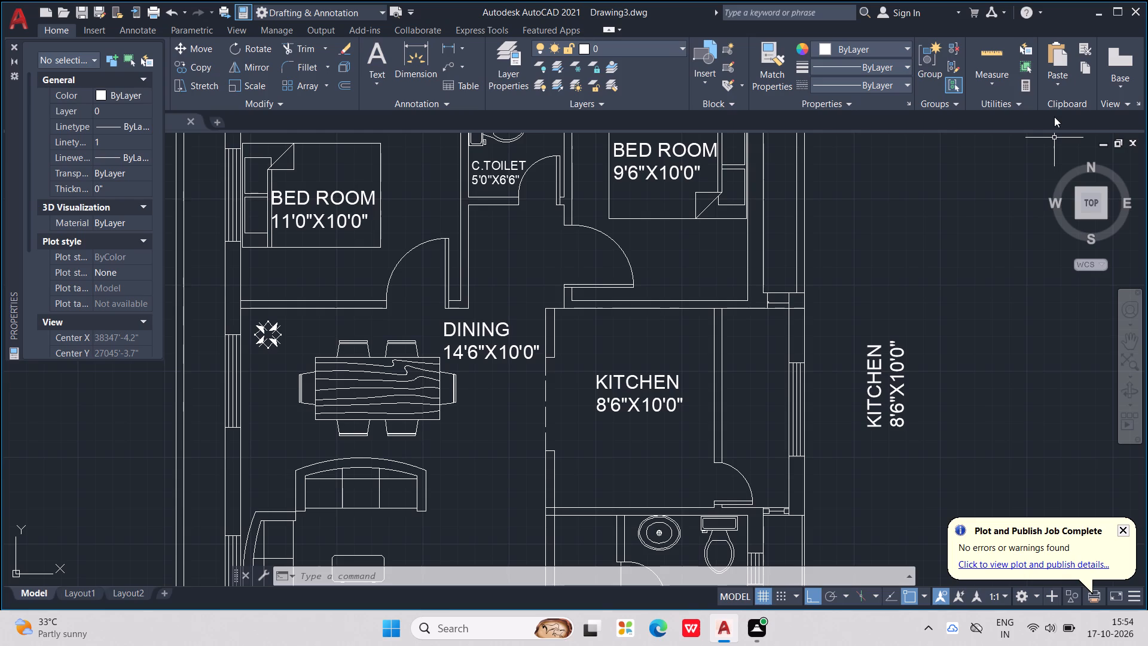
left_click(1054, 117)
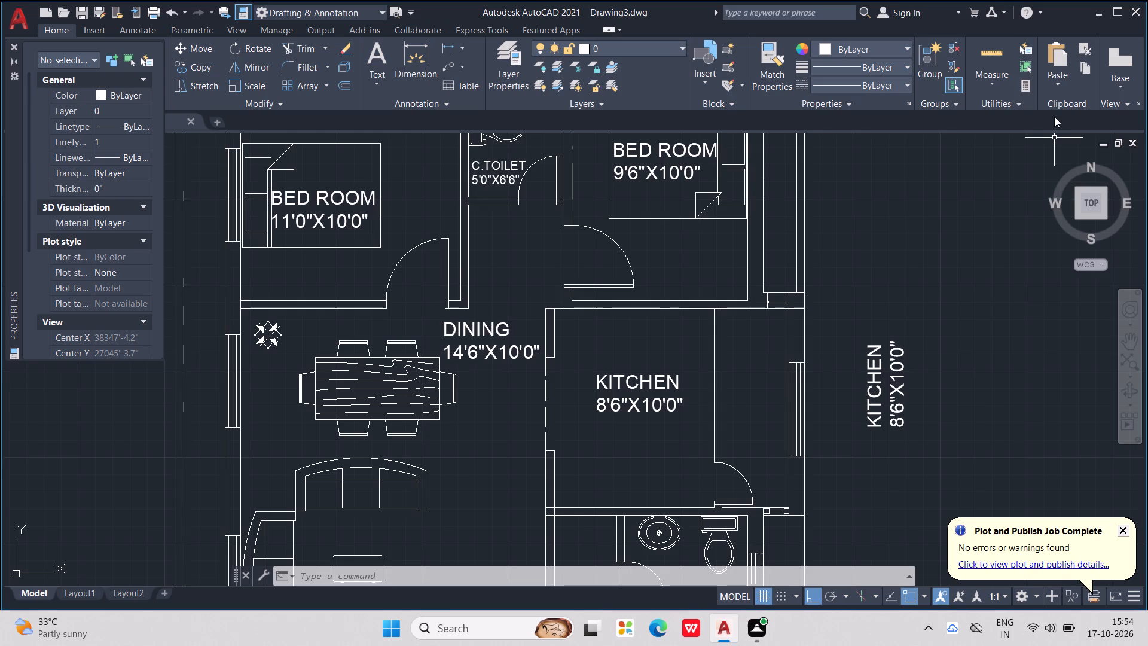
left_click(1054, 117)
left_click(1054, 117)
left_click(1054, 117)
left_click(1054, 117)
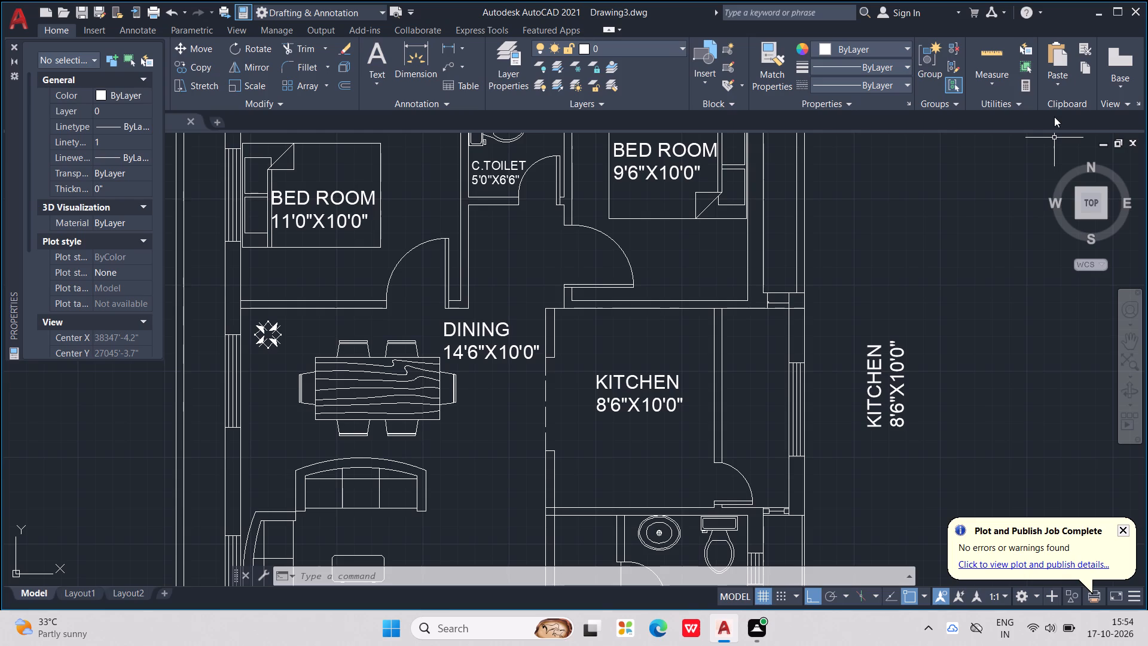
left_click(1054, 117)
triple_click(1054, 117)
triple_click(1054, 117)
Edit the vertical label outside the east wall to read UTILITY with the size line 4'0"X10'0".
double_click(893, 395)
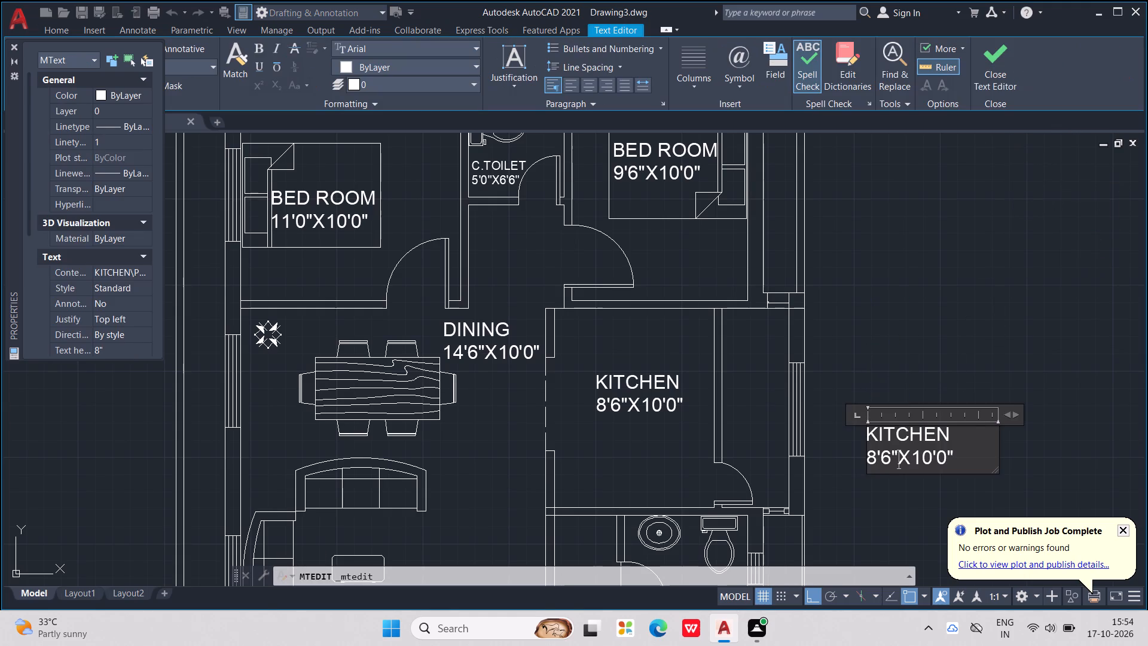
left_click_drag(967, 429, 863, 434)
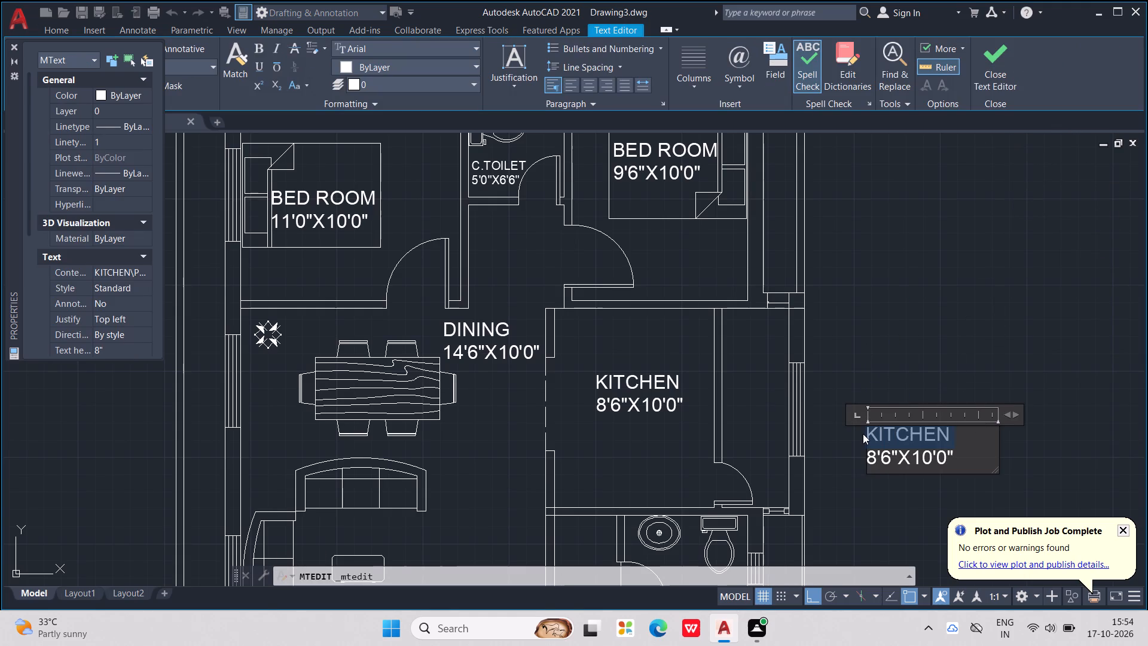
type("UTILITY")
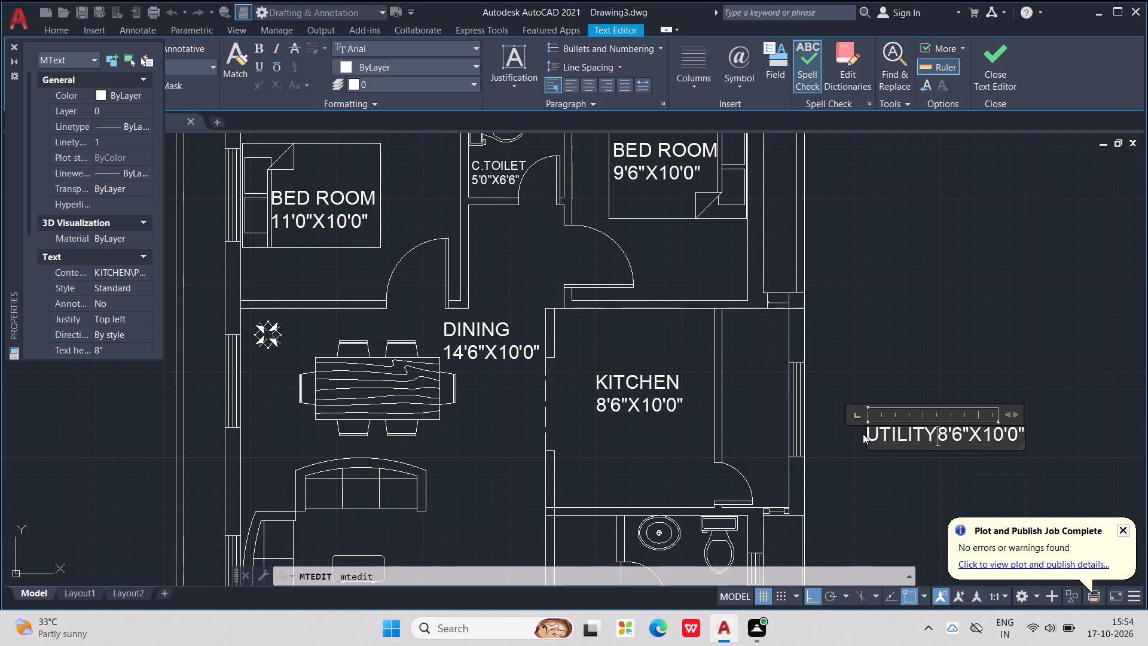
key("Return")
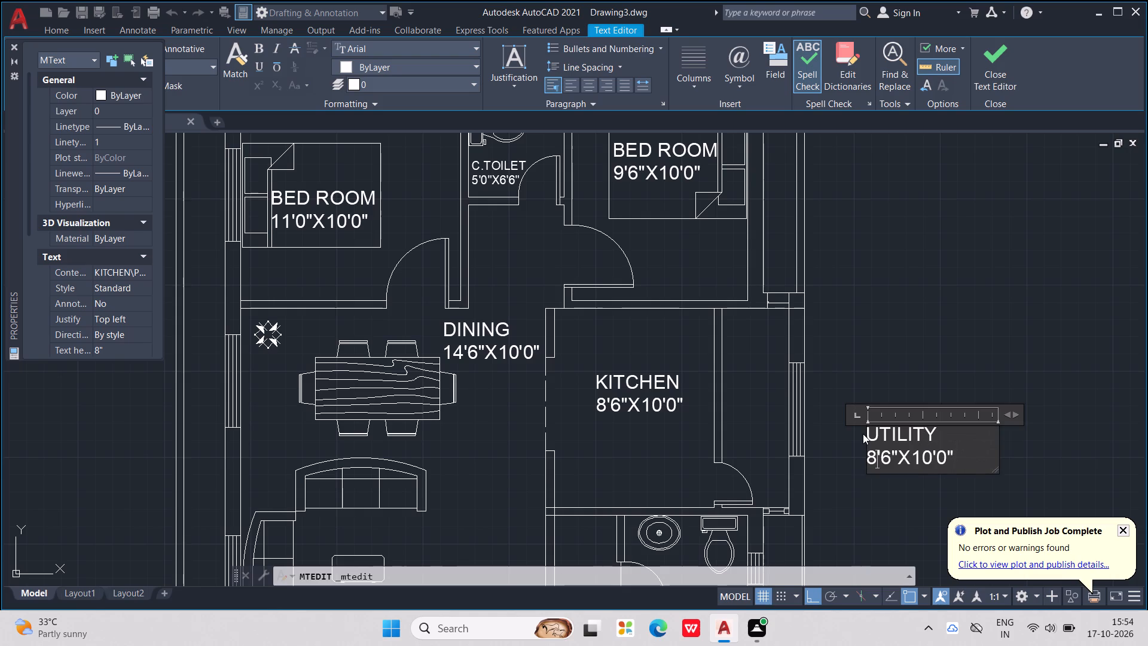
key("Right")
key("BackSpace")
key("4")
key("Right")
key("Right")
key("BackSpace")
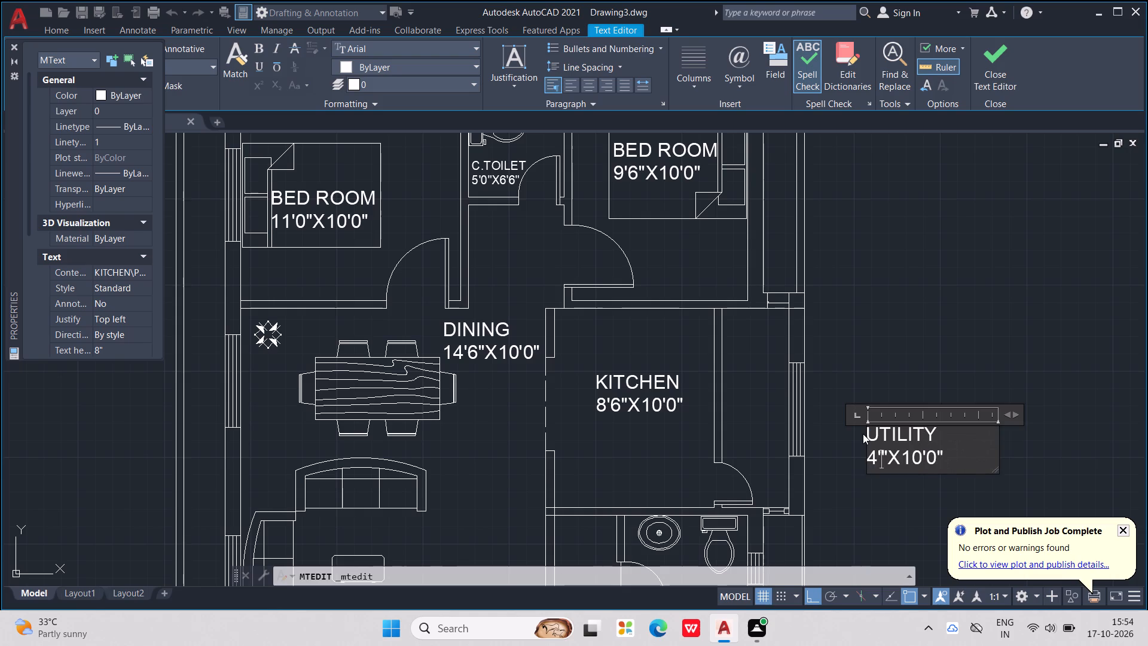
key("0")
key("Right")
key("Right")
key("Right")
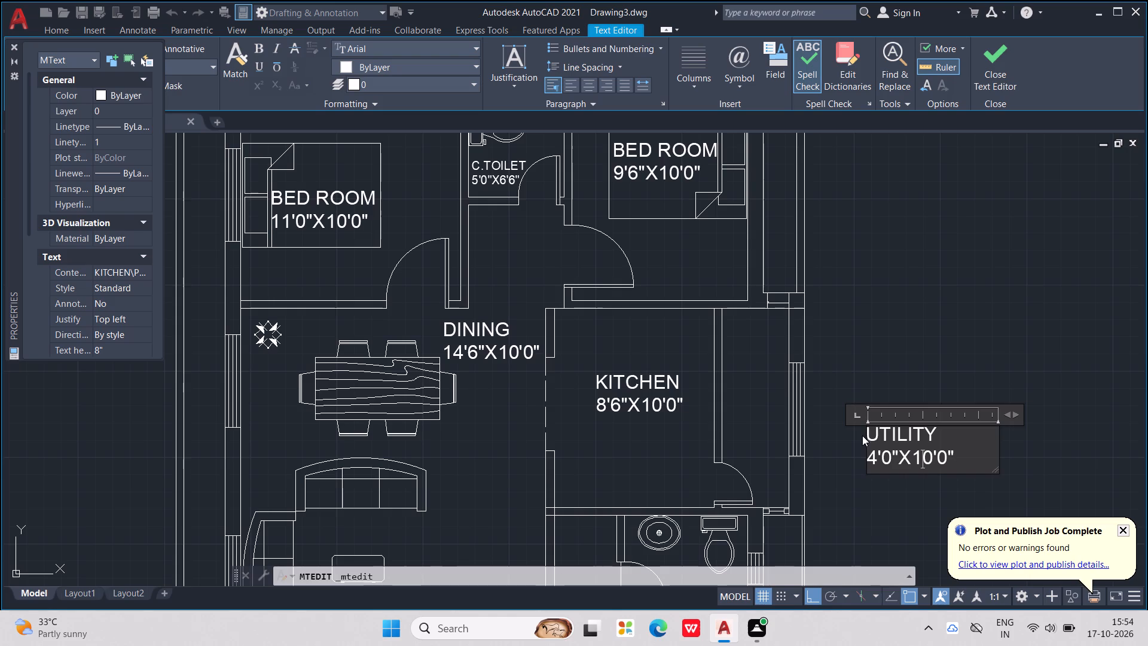
left_click(974, 285)
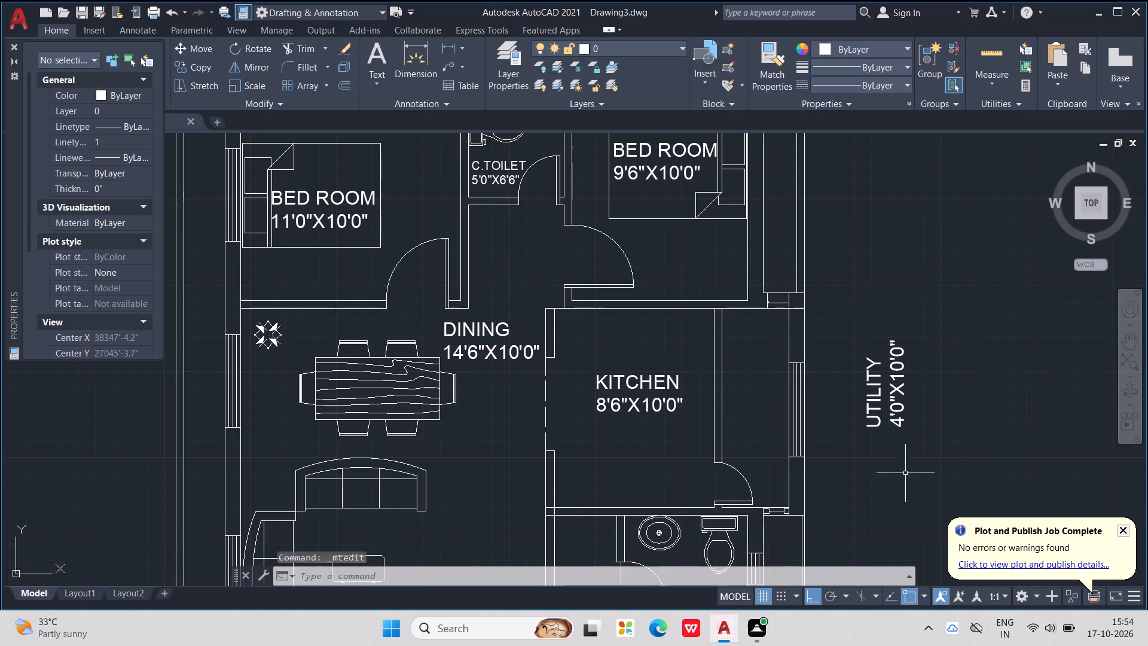
Move the vertical UTILITY label into the narrow room between the kitchen and the house's east wall.
left_click(878, 407)
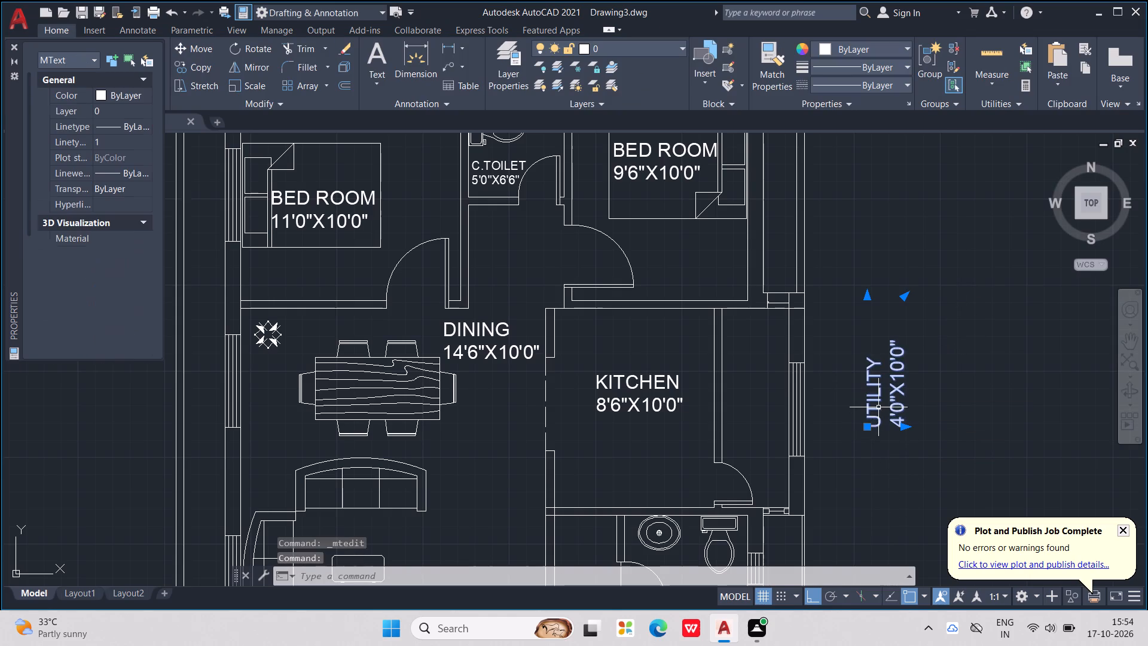
left_click_drag(881, 404, 856, 422)
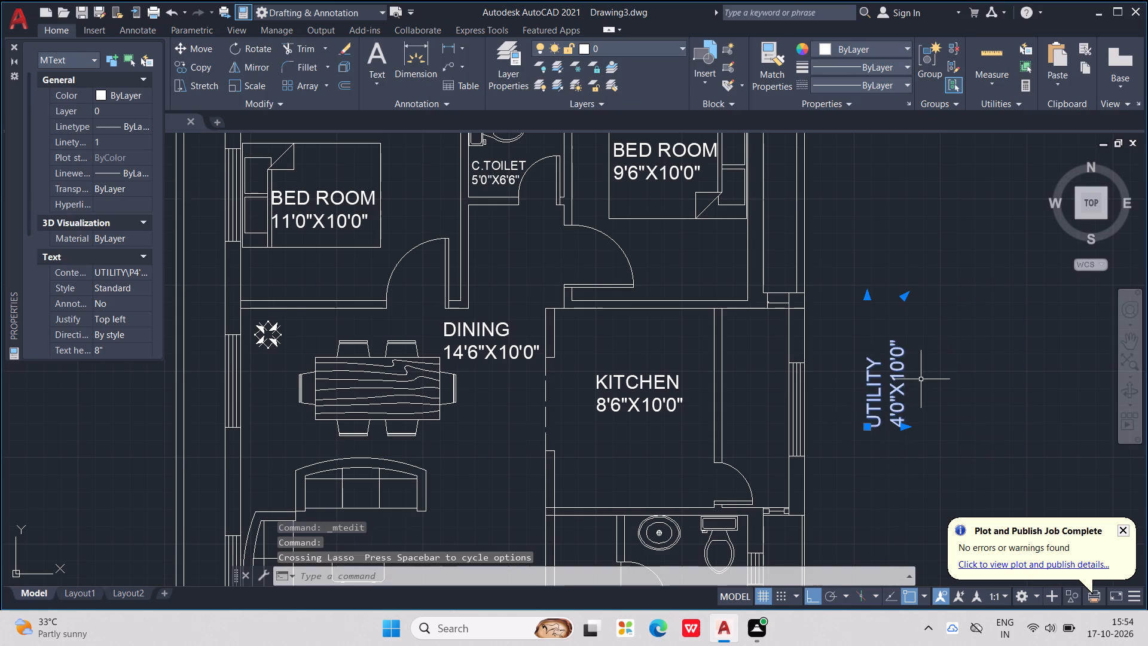
left_click_drag(902, 377, 781, 407)
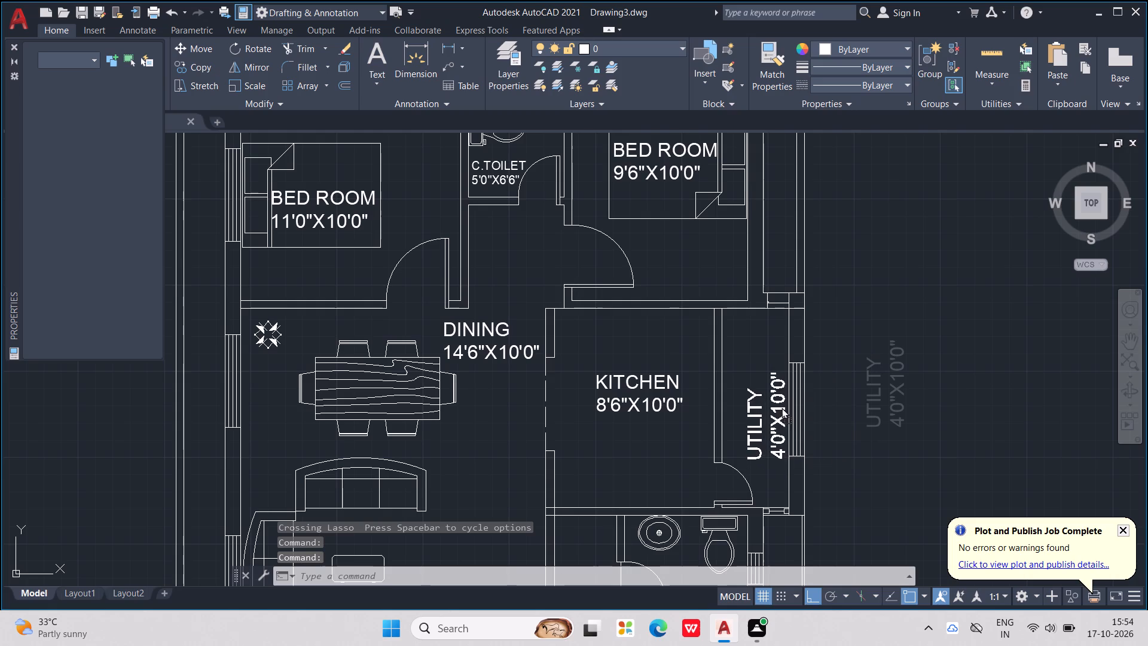
left_click_drag(781, 407, 774, 390)
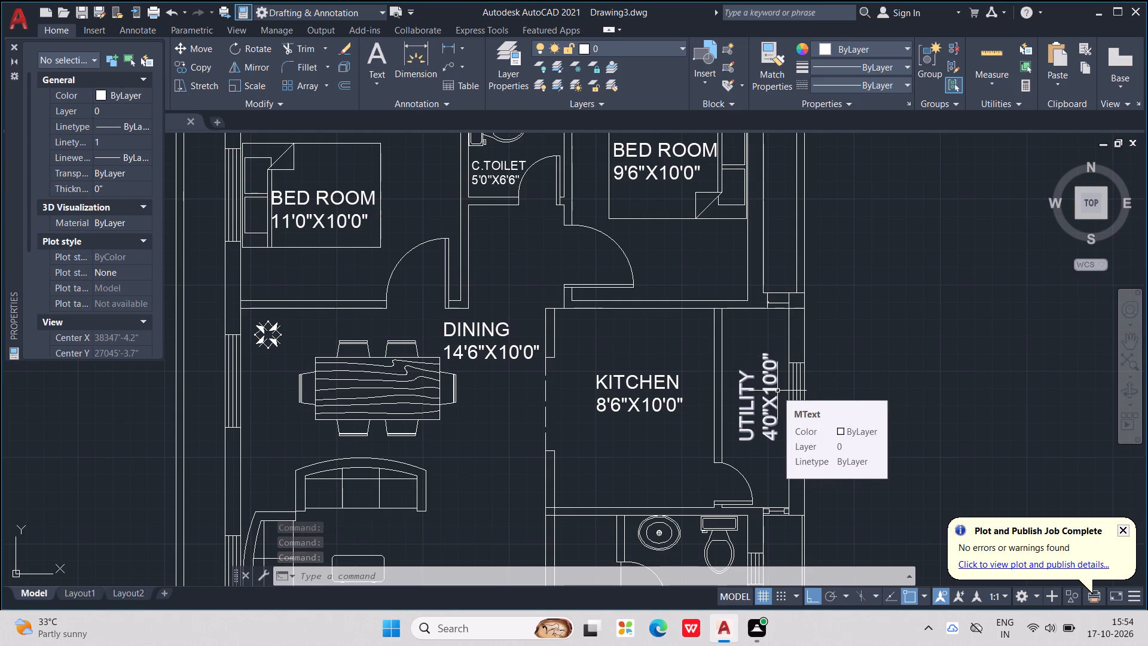
Copy the C.TOILET label from the toilet between the bedrooms into the toilet south of the kitchen, beside its door swing.
middle_click_drag(778, 382, 796, 368)
scroll(802, 367, "down", 1)
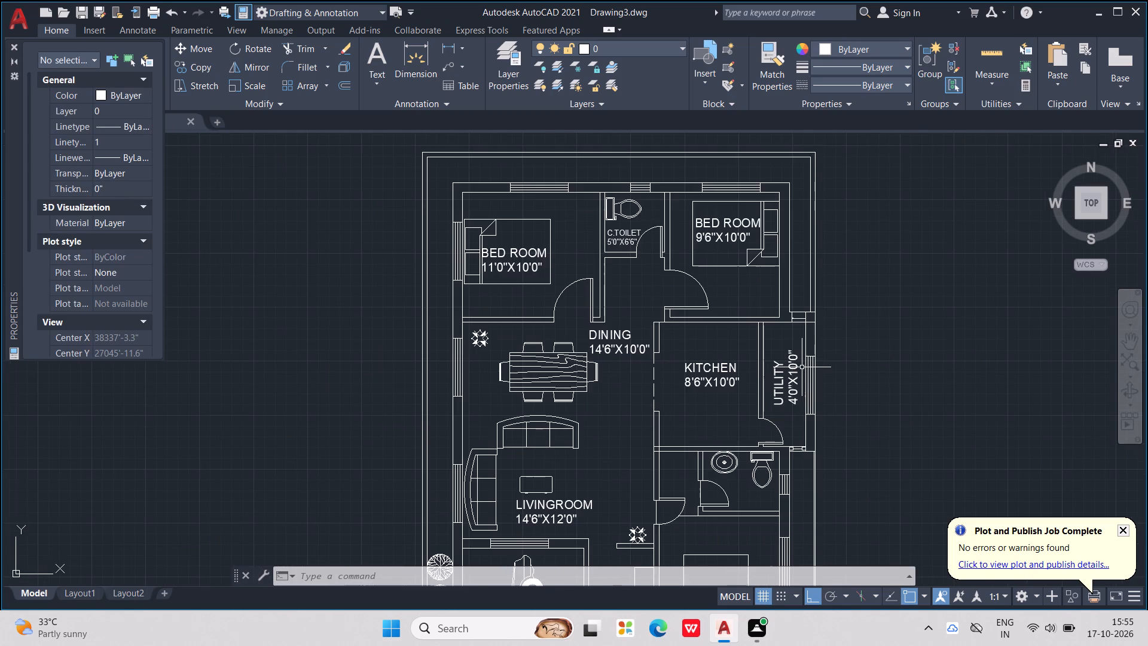
scroll(802, 367, "down", 1)
middle_click_drag(802, 367, 816, 356)
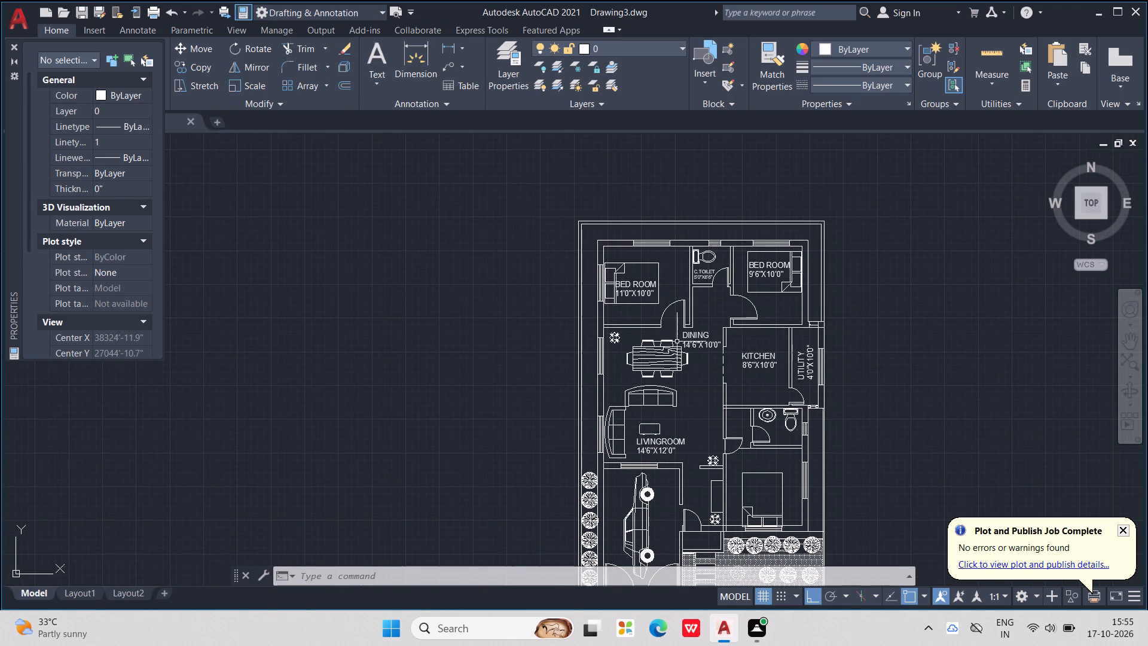
scroll(712, 289, "up", 2)
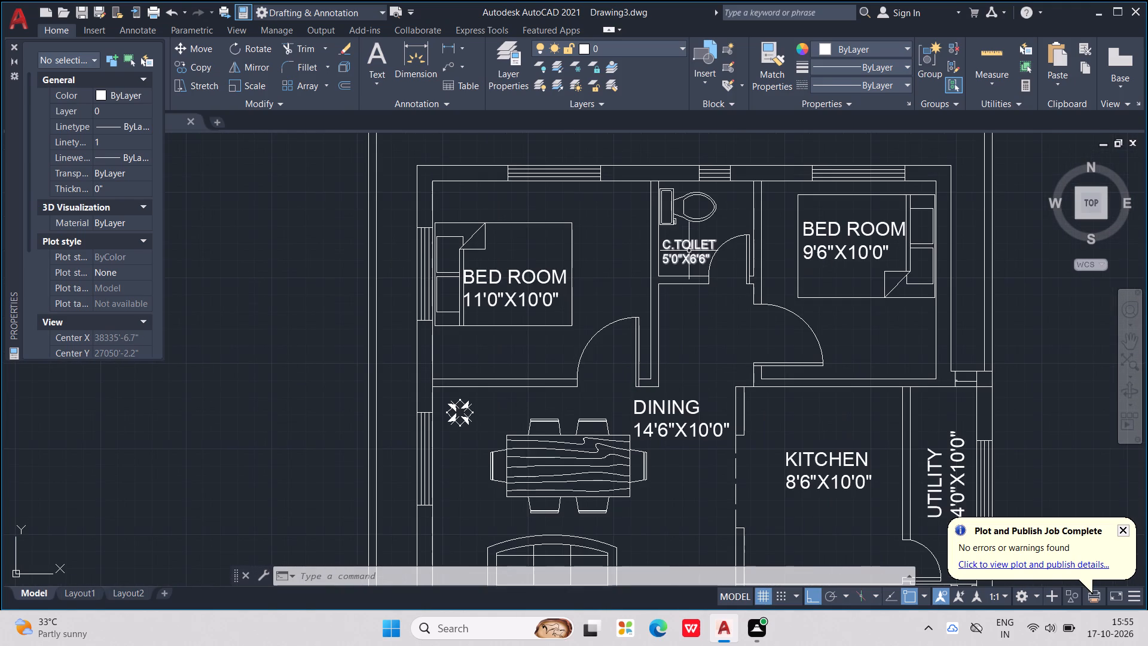
left_click(685, 248)
key("ctrl+c")
key("ctrl+v")
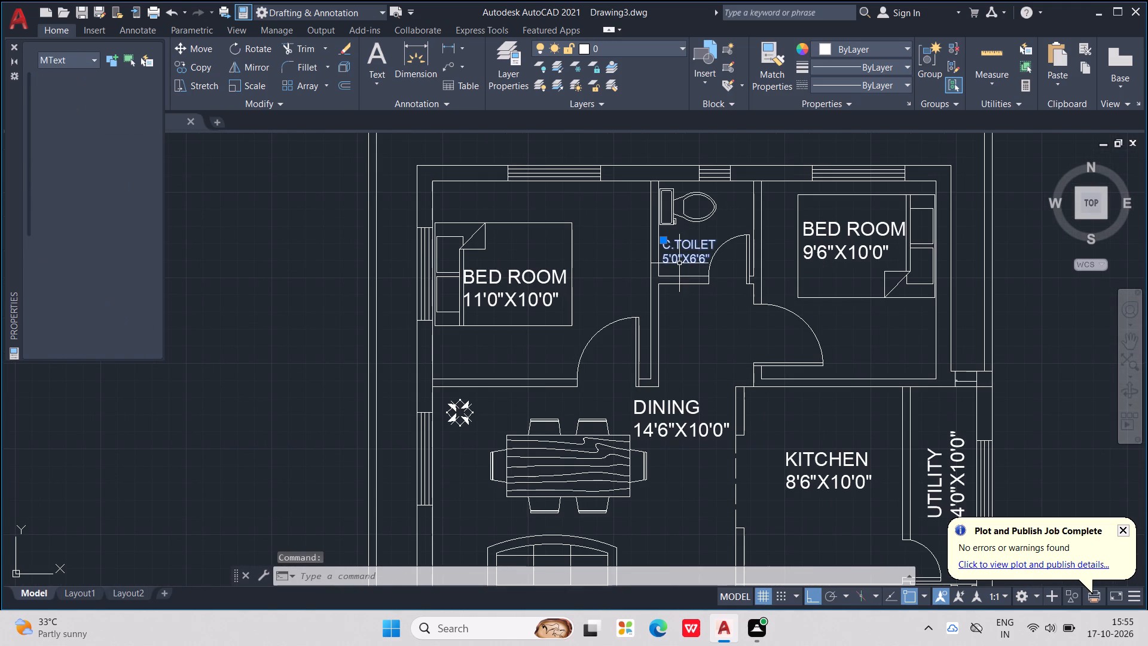
middle_click_drag(878, 354, 839, 236)
scroll(860, 299, "down", 1)
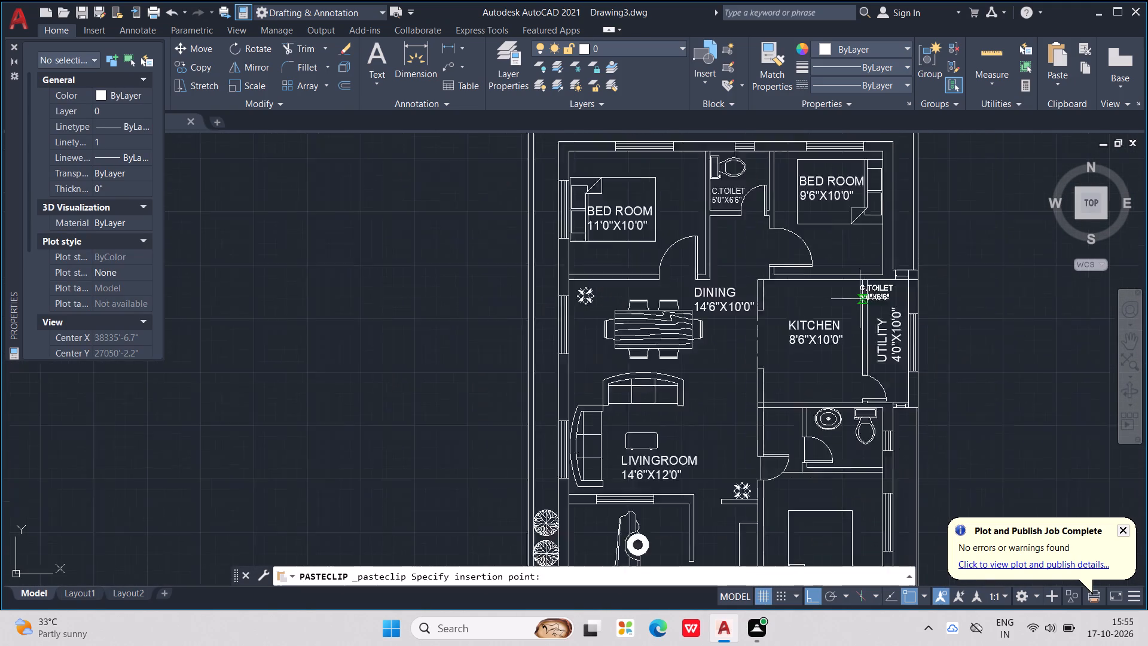
scroll(860, 299, "down", 1)
scroll(847, 373, "up", 4)
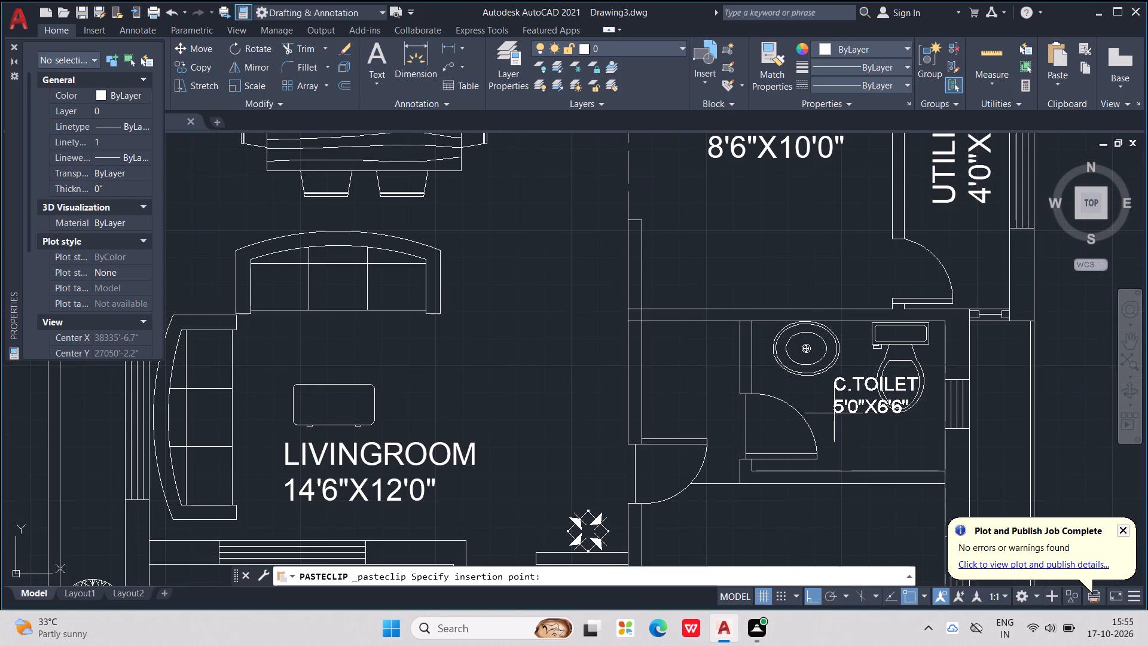
middle_click_drag(832, 415, 828, 358)
scroll(828, 358, "up", 2)
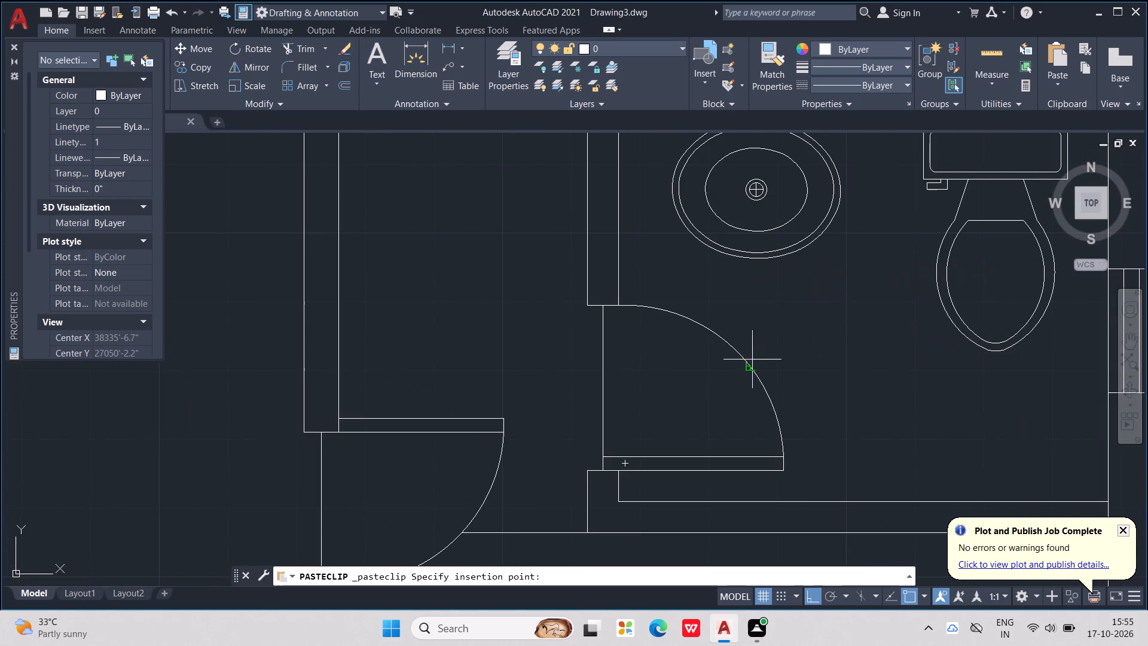
left_click(825, 460)
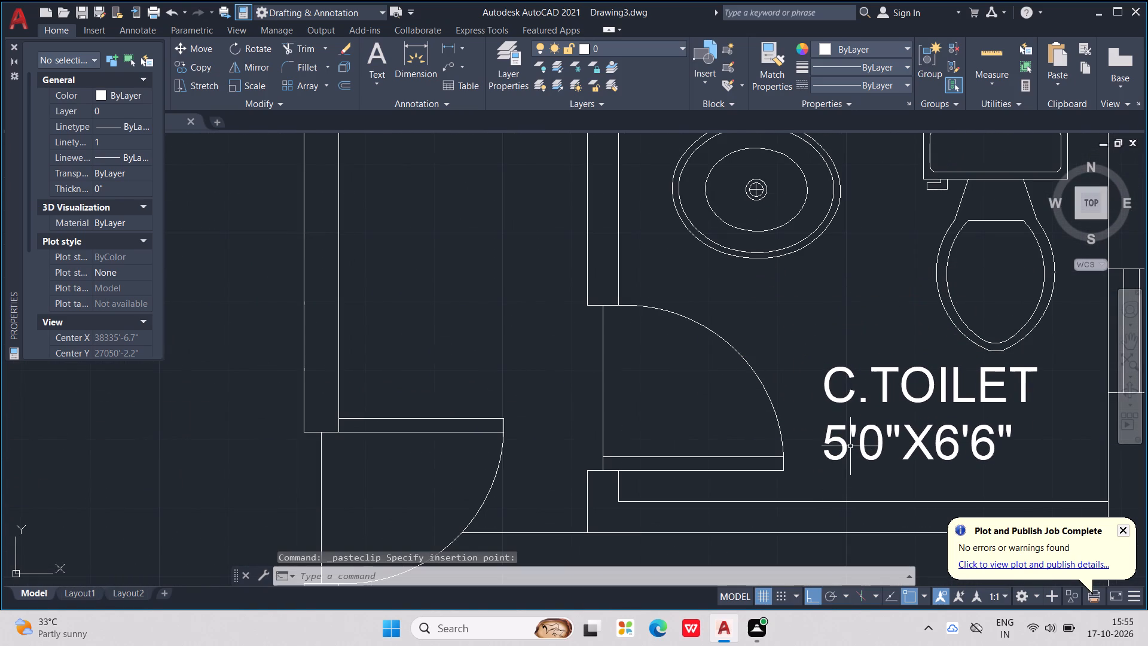
Change the first dimension in the C.TOILET label south of the kitchen to 8'0".
double_click(936, 398)
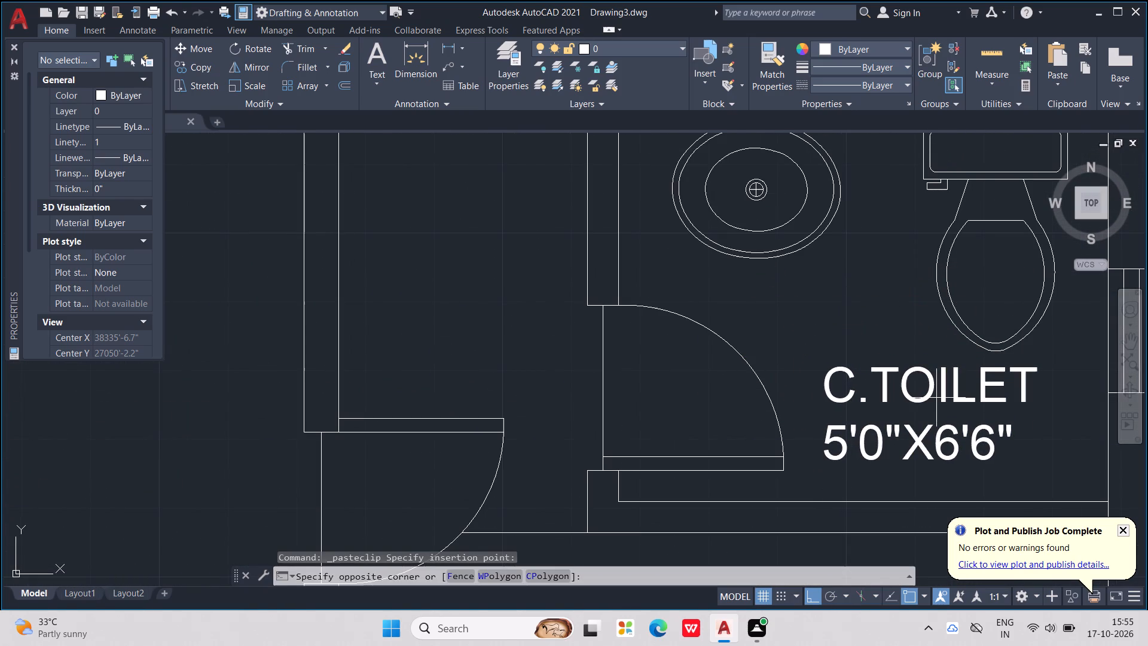
double_click(936, 397)
double_click(872, 396)
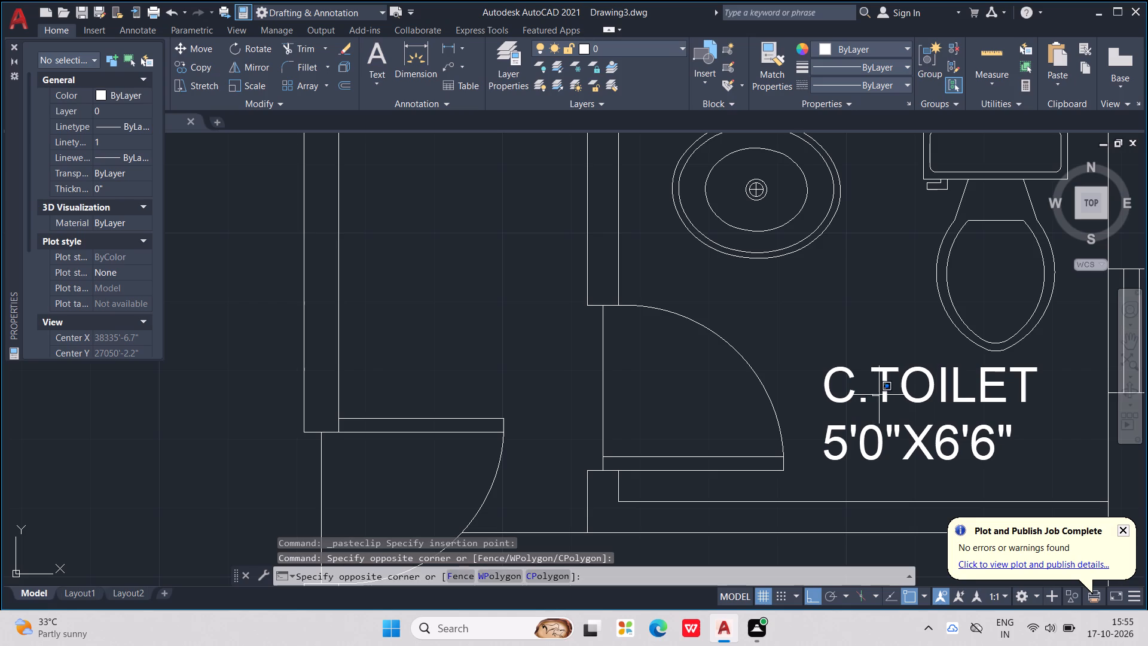
double_click(883, 394)
double_click(896, 374)
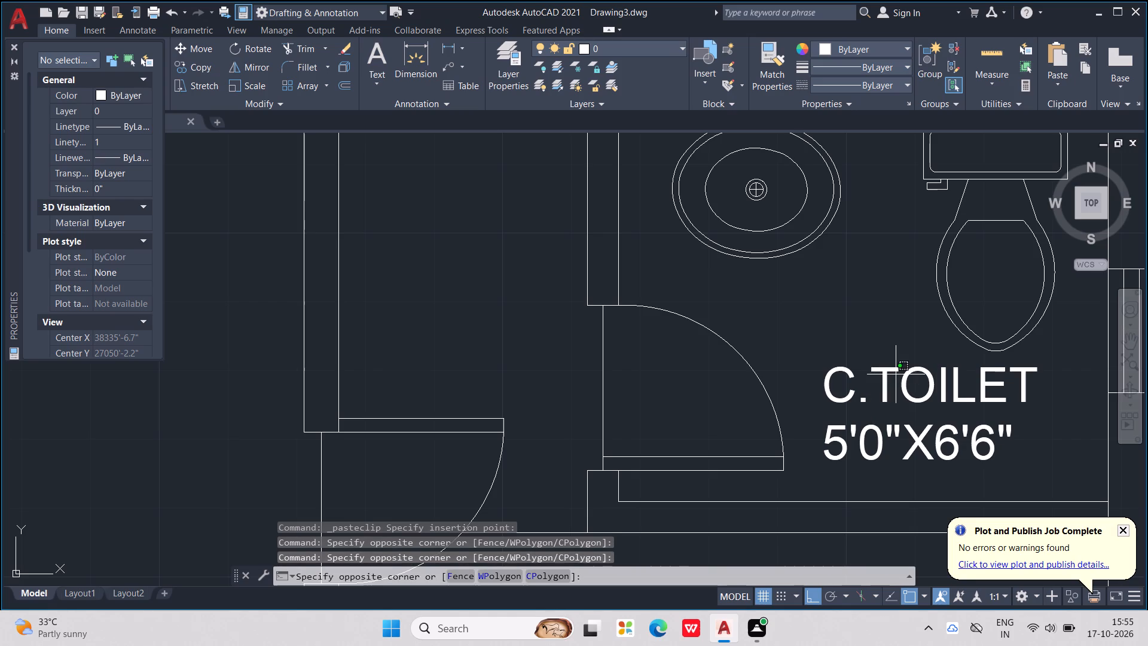
key("Escape")
key("Escape")
double_click(926, 443)
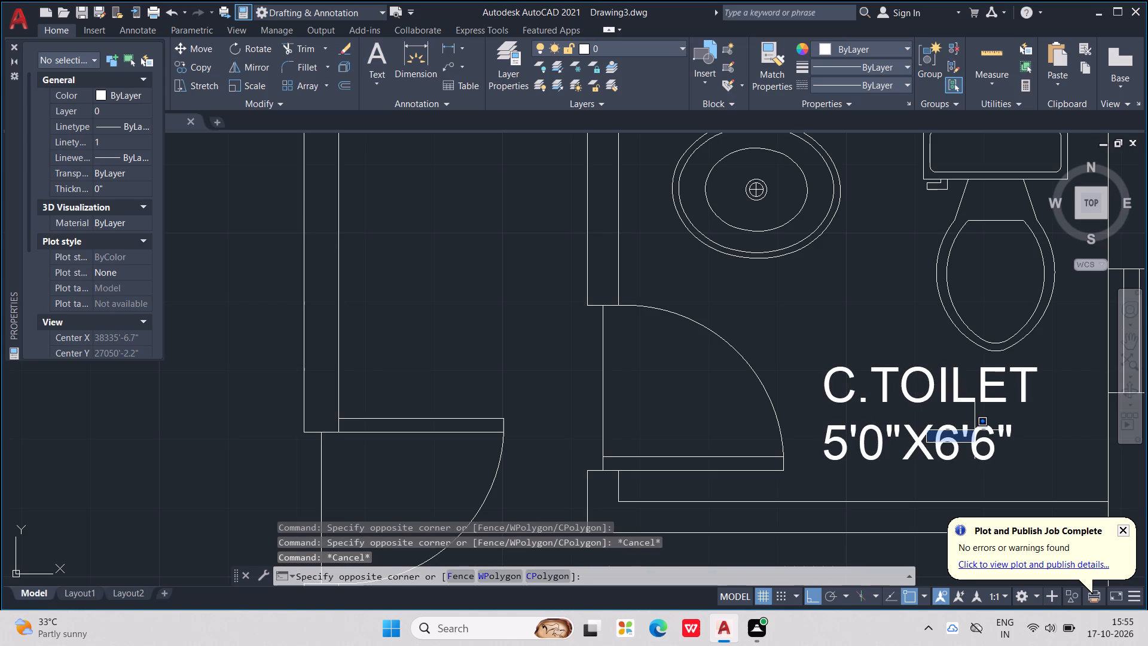
left_click(991, 429)
double_click(972, 444)
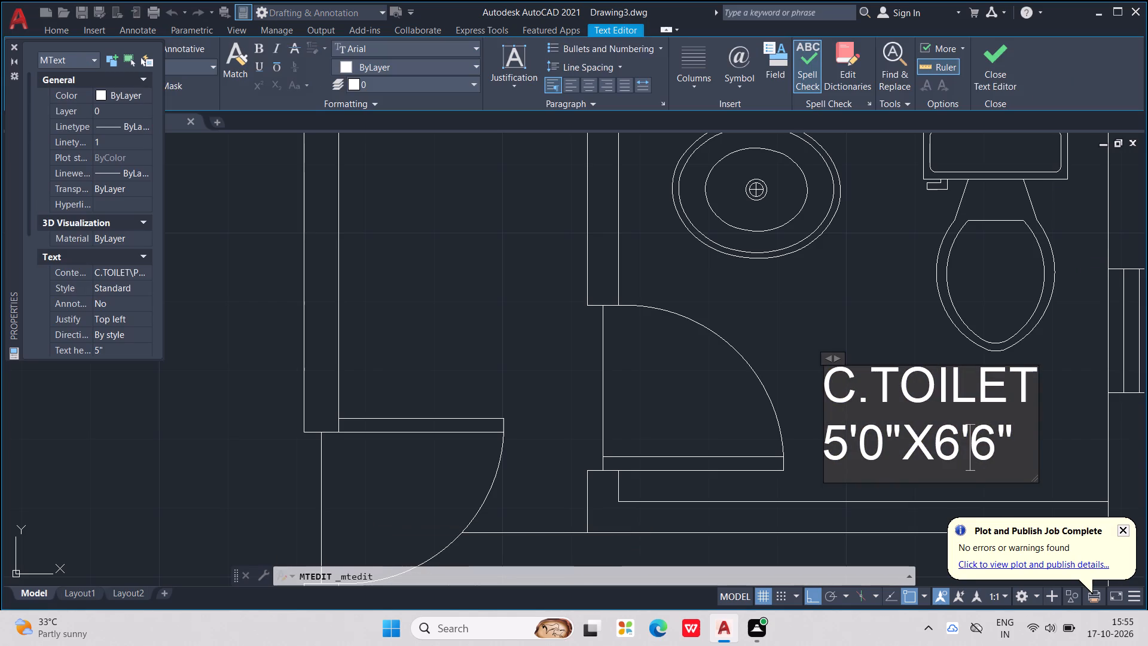
left_click(842, 447)
key("BackSpace")
key("8")
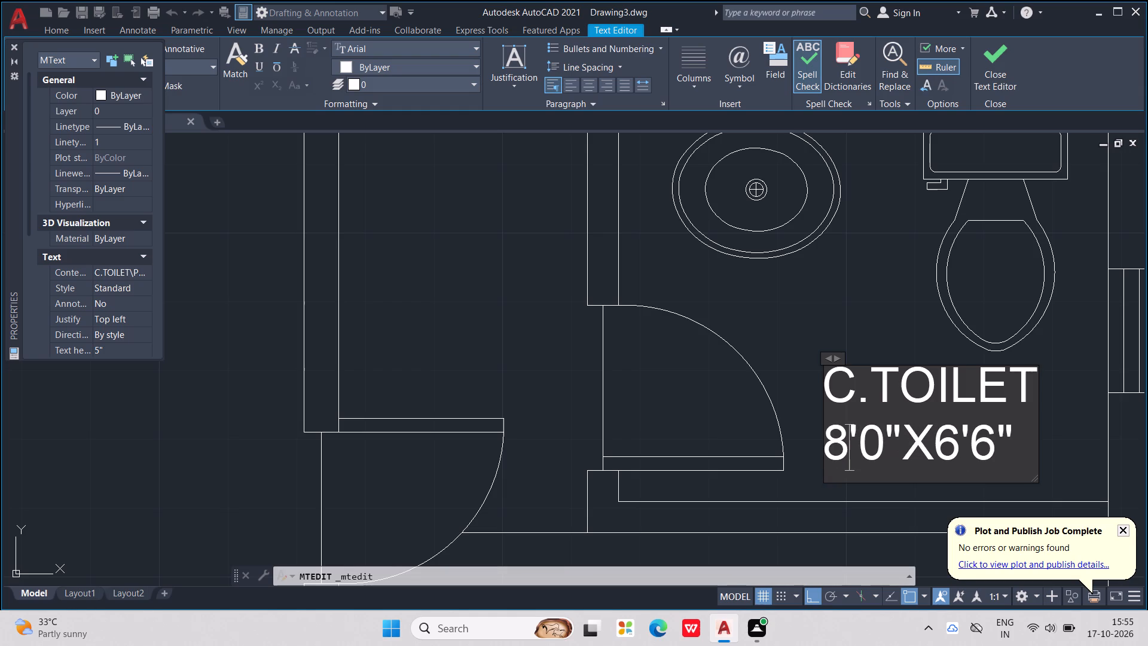
Change the second dimension in the same C.TOILET label to 5'0", so the size line reads 8'0"X5'0".
key("Right")
key("Right")
key("Right")
key("Right")
key("Right")
key("BackSpace")
key("5")
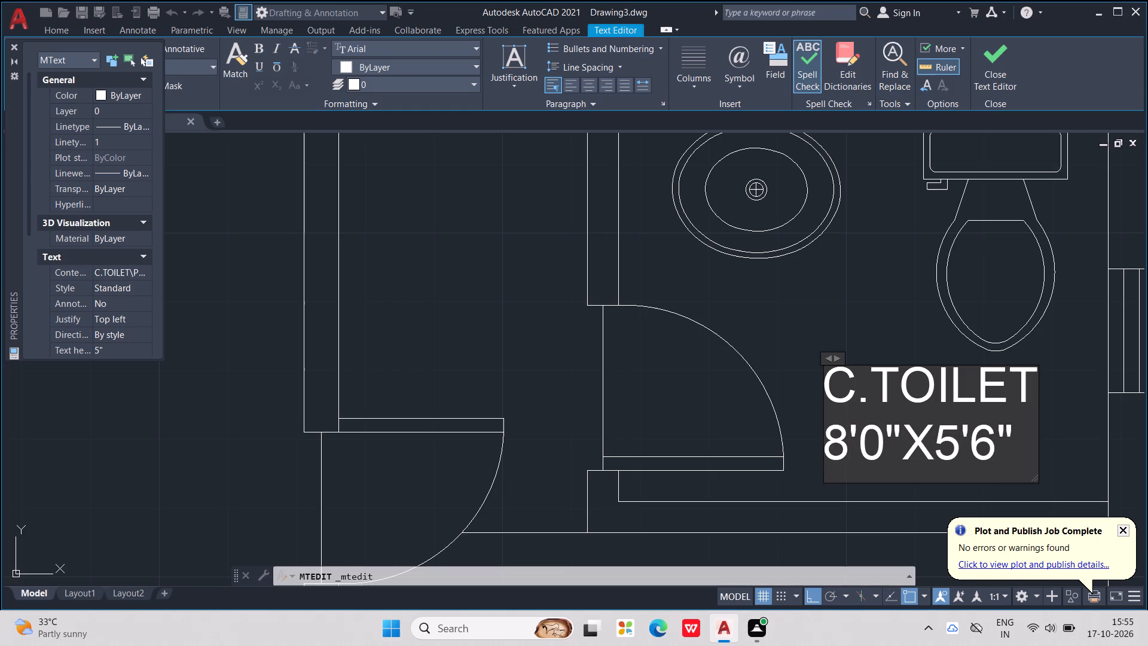
key("Right")
key("Right")
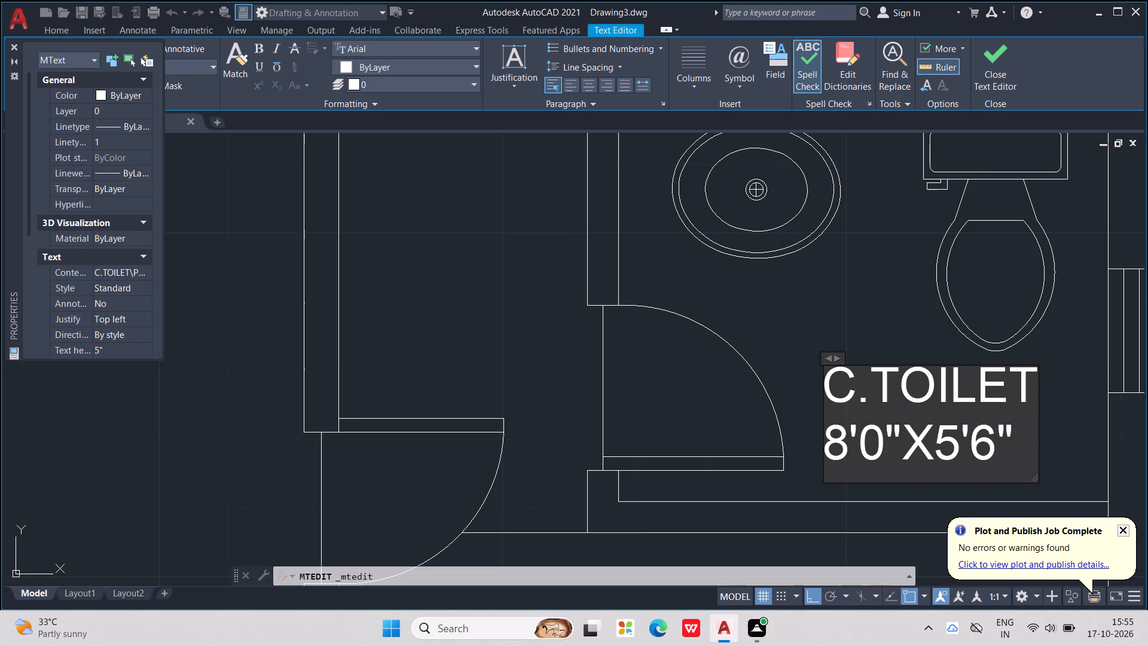
key("BackSpace")
key("0")
left_click(865, 316)
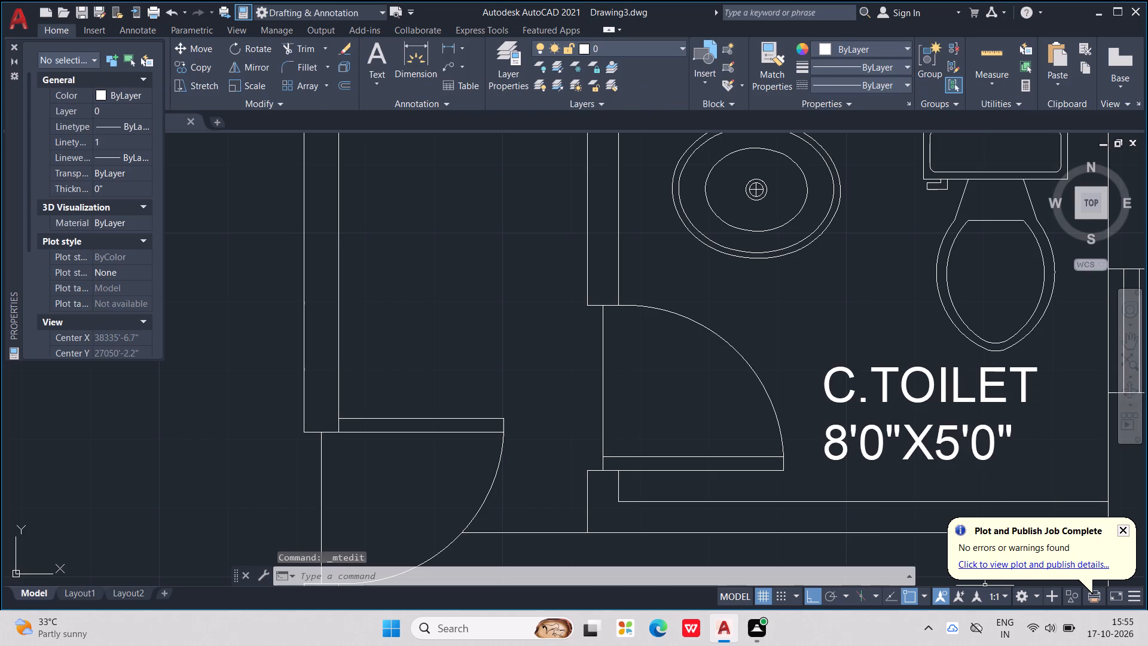
Rename the C.TOILET label in the toilet south of the kitchen as A.TOILET.
scroll(985, 586, "down", 2)
middle_click_drag(904, 493, 927, 385)
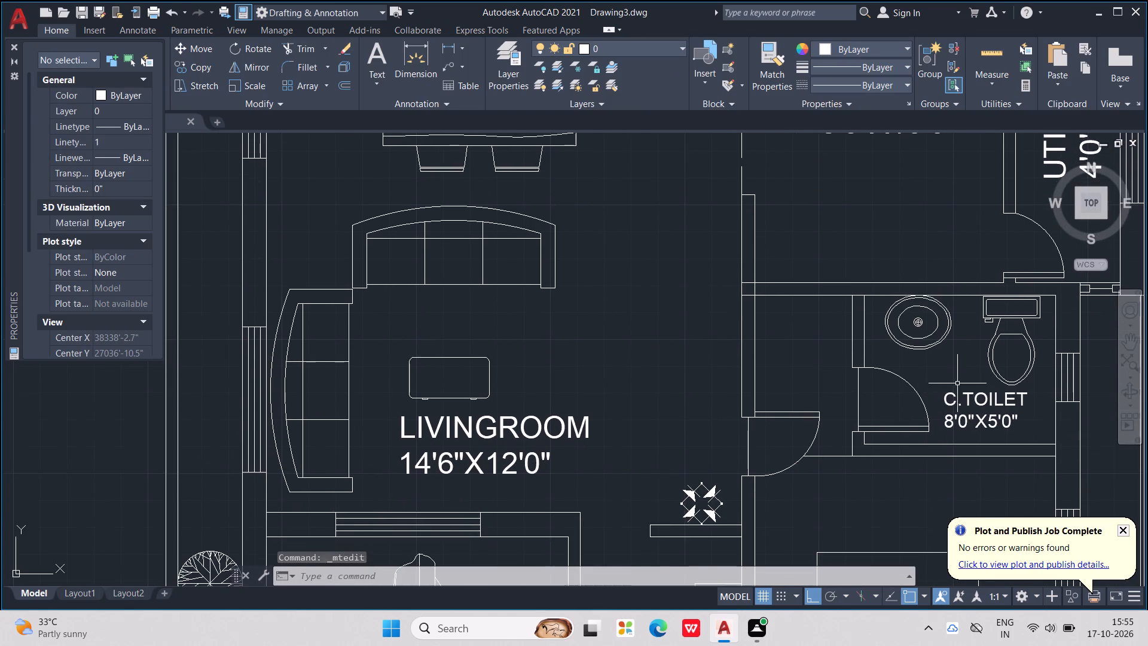
double_click(966, 400)
left_click(959, 398)
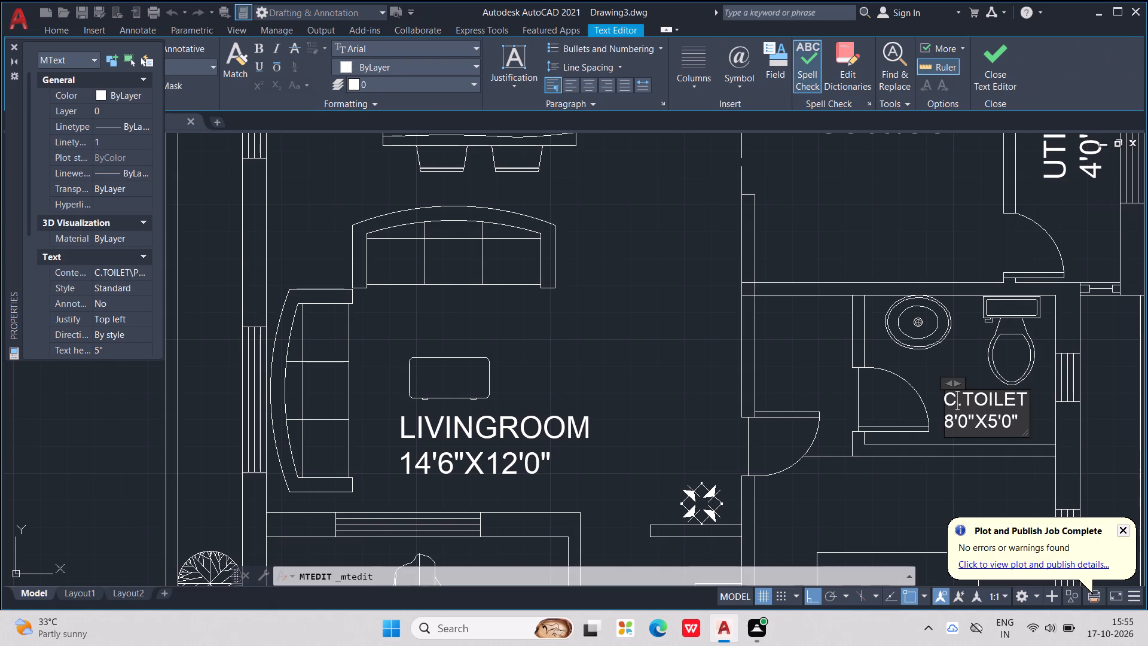
key("BackSpace")
key("a")
left_click(883, 265)
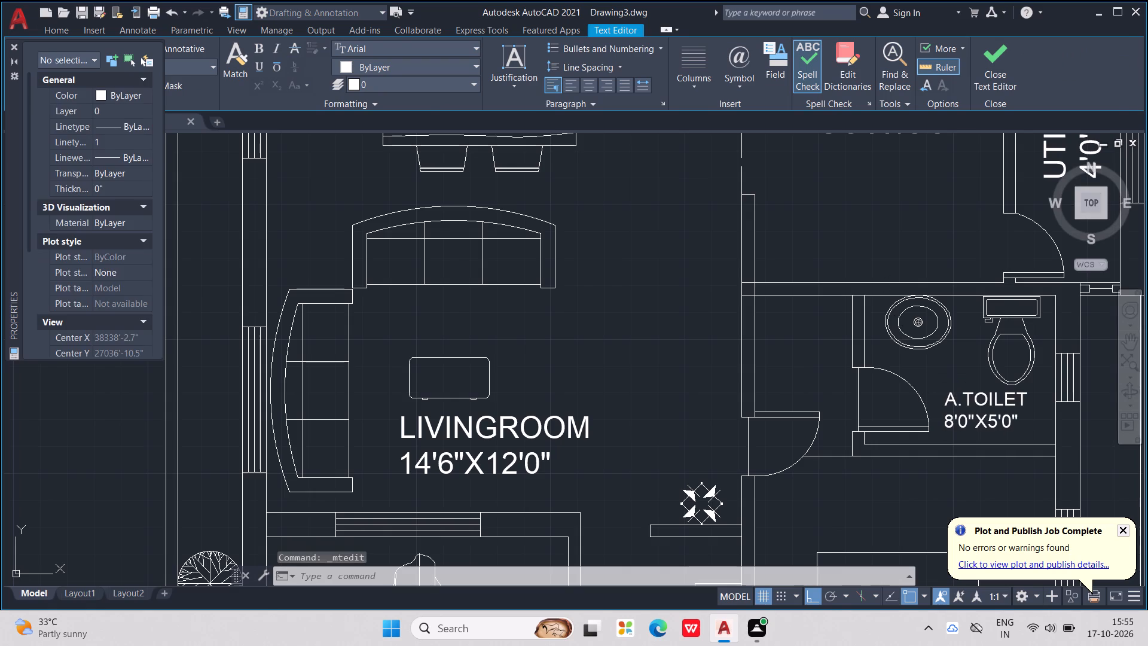
Copy the northeast bedroom's BED ROOM label into the front bedroom below A.TOILET, just above the bed.
scroll(1017, 498, "down", 2)
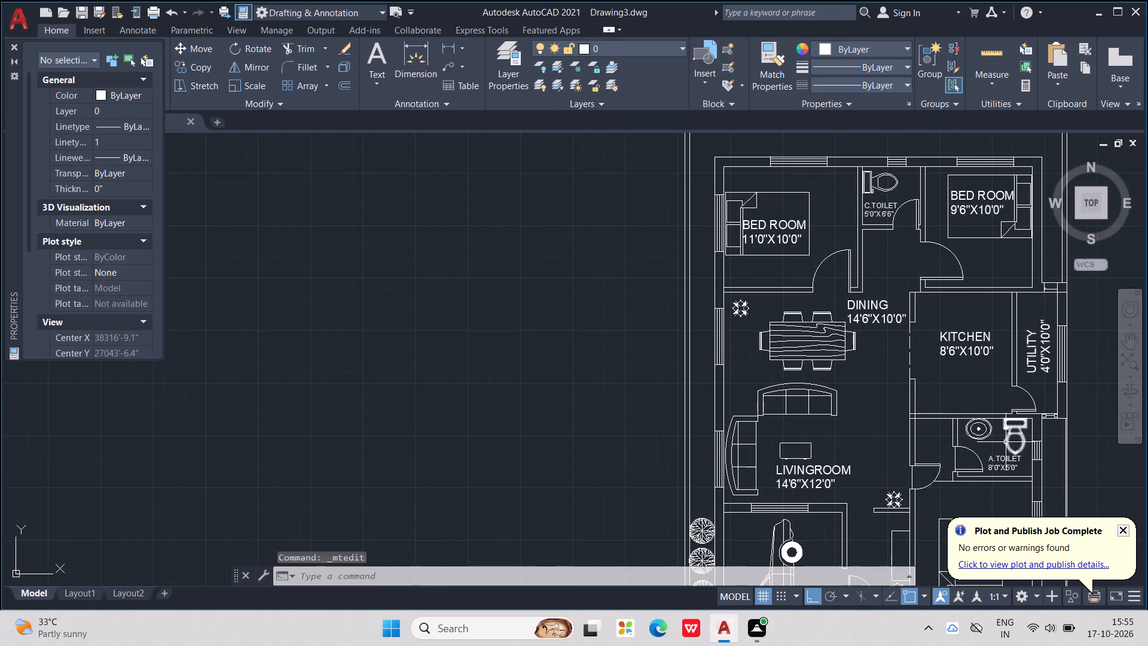
middle_click_drag(1005, 442, 963, 336)
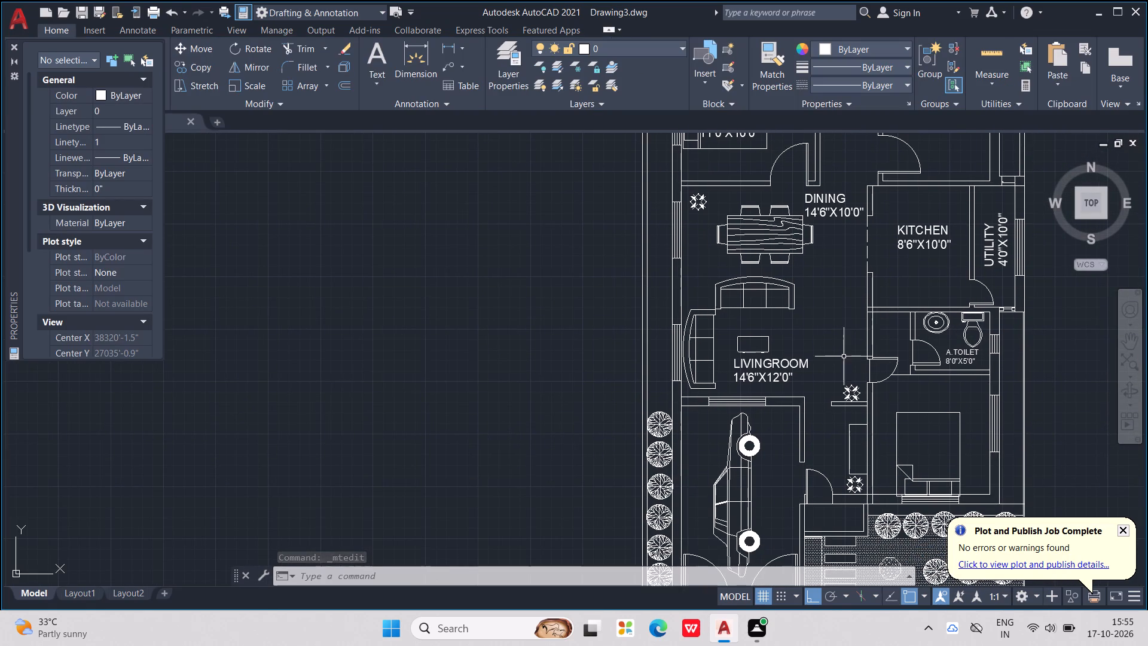
middle_click_drag(855, 373, 861, 486)
scroll(859, 382, "down", 1)
left_click(918, 307)
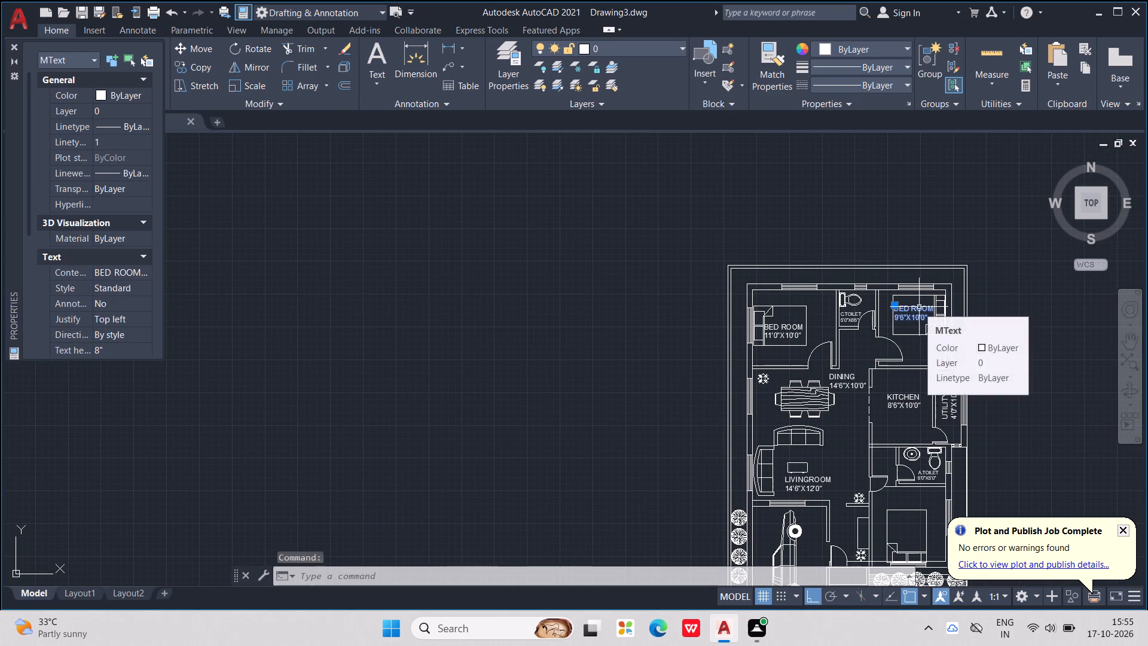
key("ctrl+c")
key("v")
scroll(924, 304, "down", 2)
middle_click_drag(924, 304, 893, 267)
scroll(917, 353, "up", 2)
scroll(927, 471, "up", 1)
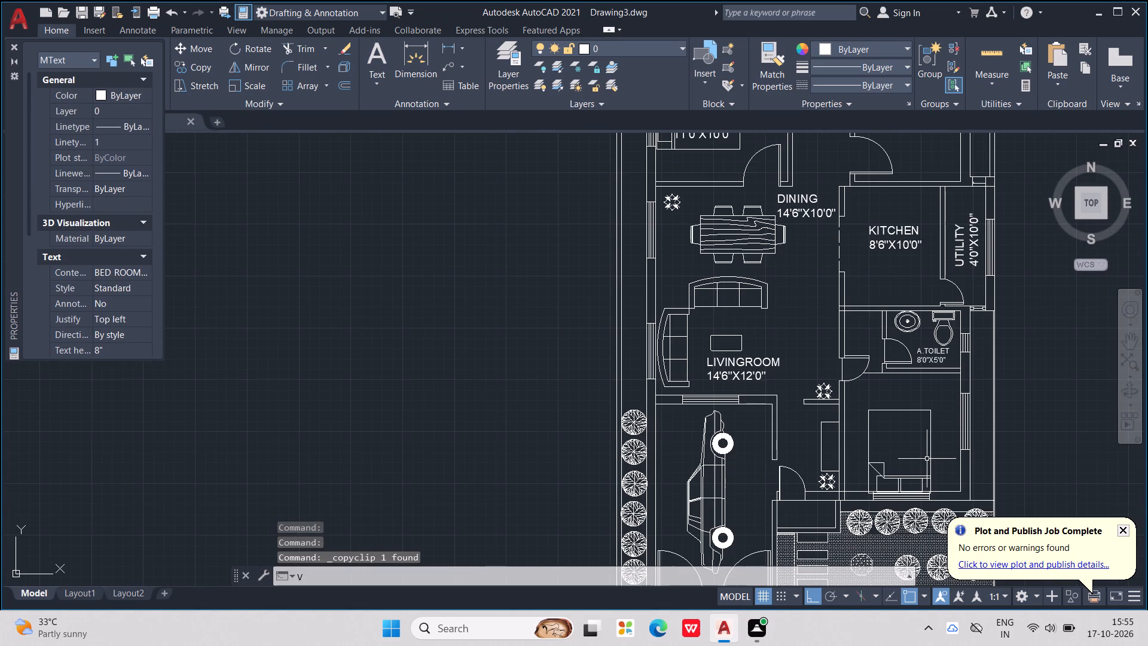
key("ctrl+v")
scroll(891, 462, "up", 2)
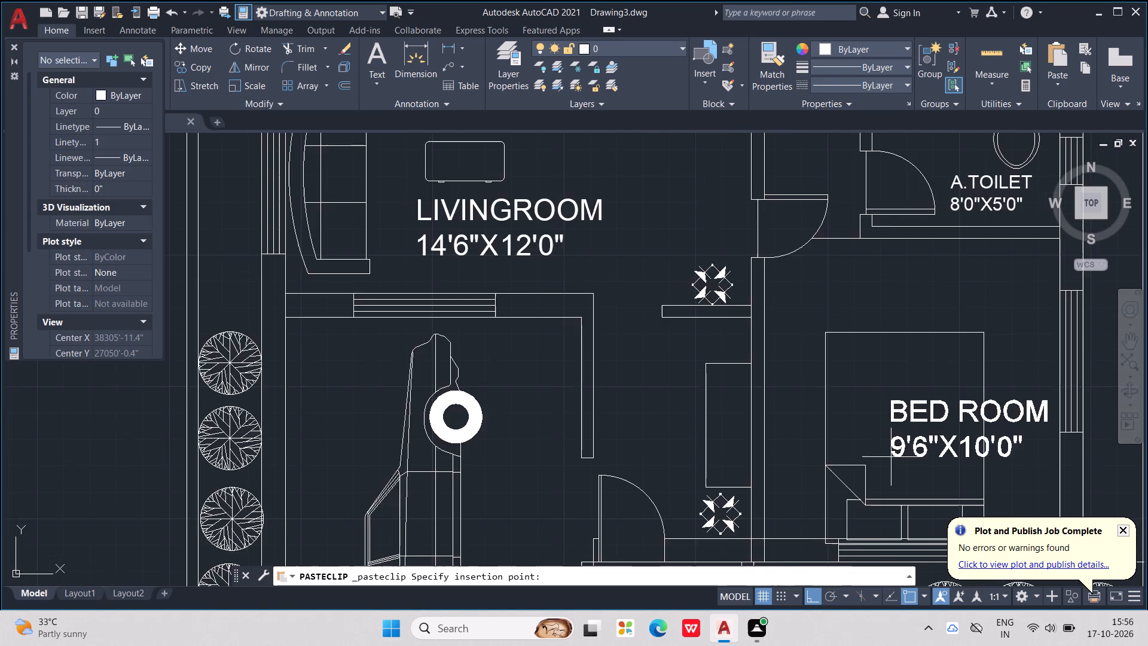
scroll(890, 455, "down", 1)
middle_click_drag(890, 455, 883, 461)
left_click(855, 365)
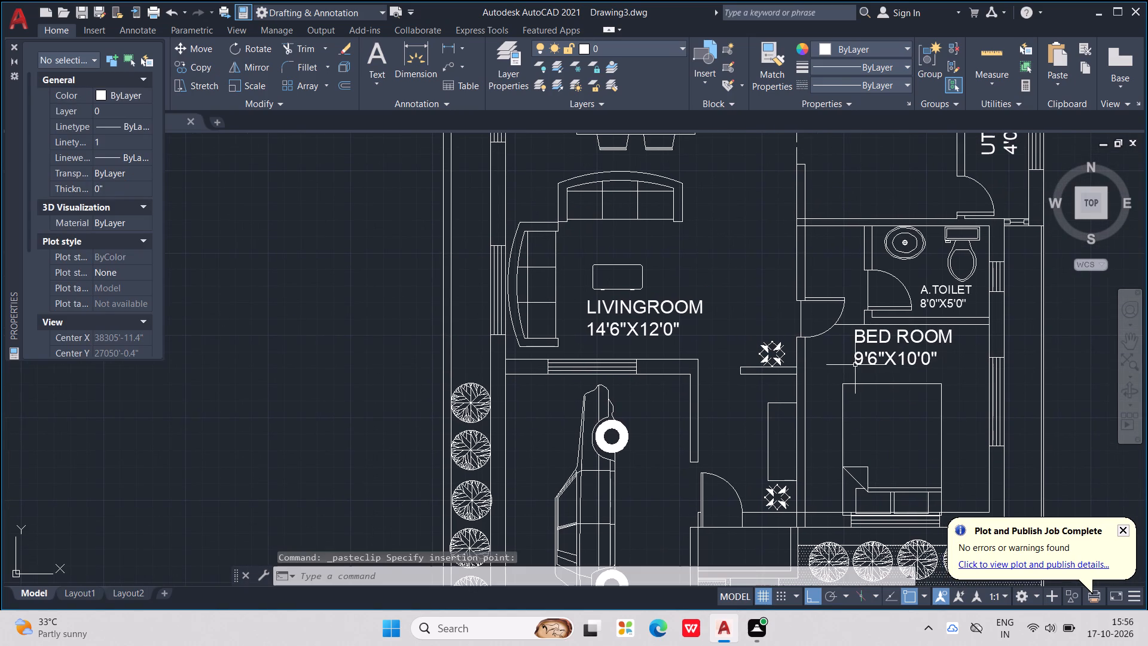
Change the name line of the front bedroom's label to MASTER BEDROOM.
double_click(871, 341)
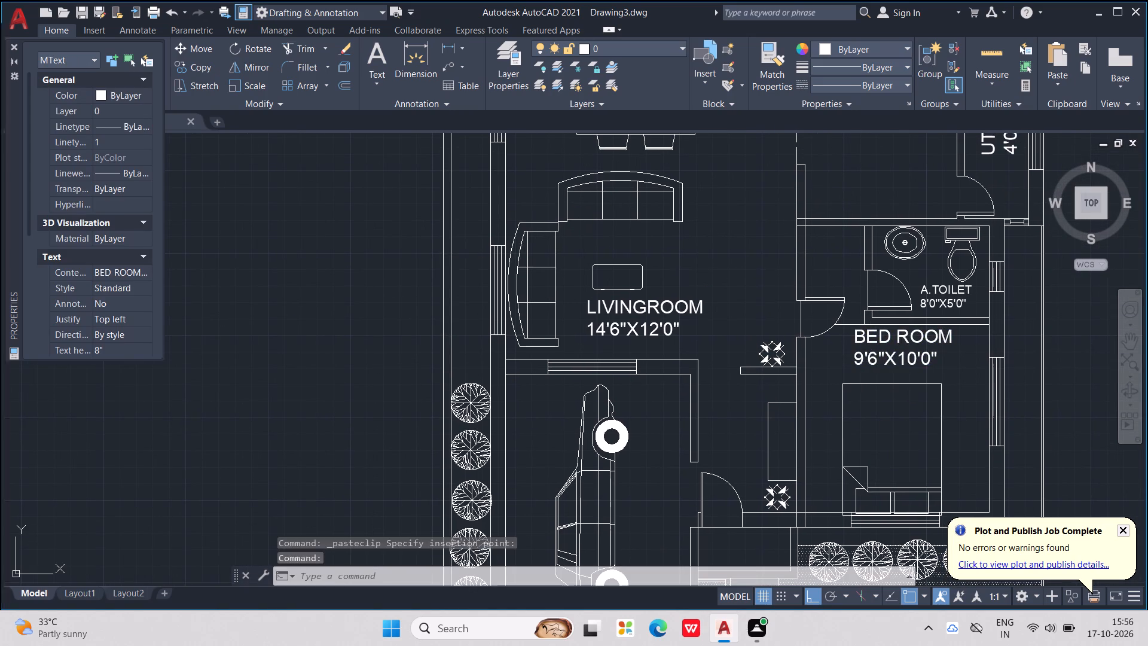
key("Left")
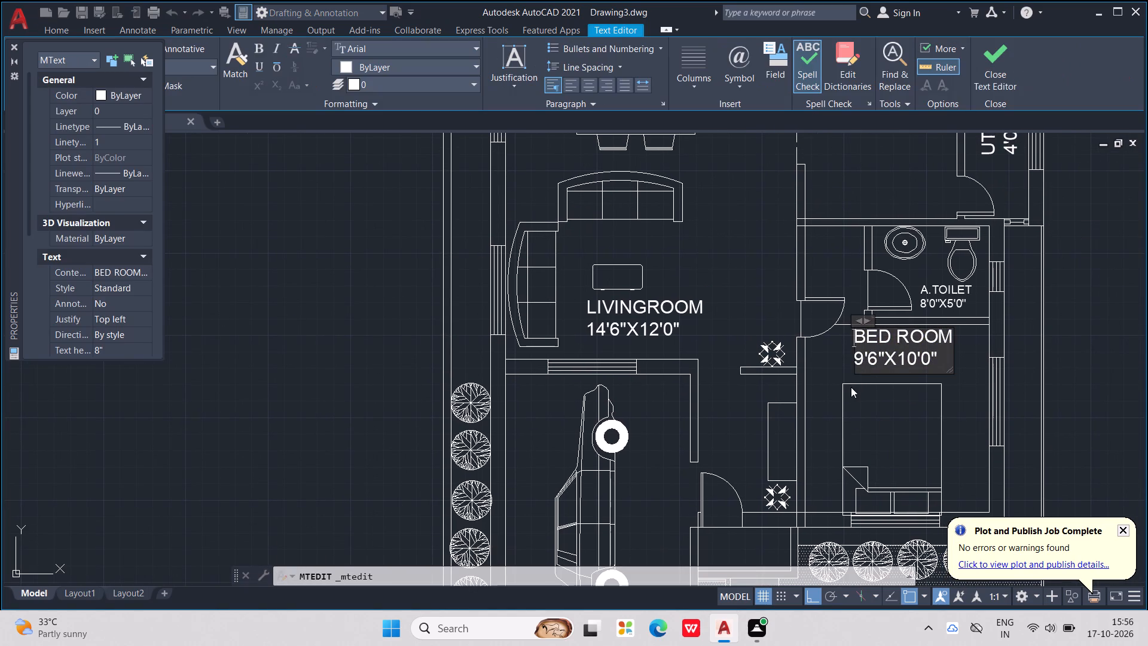
key("space")
type("MASTER")
key("space")
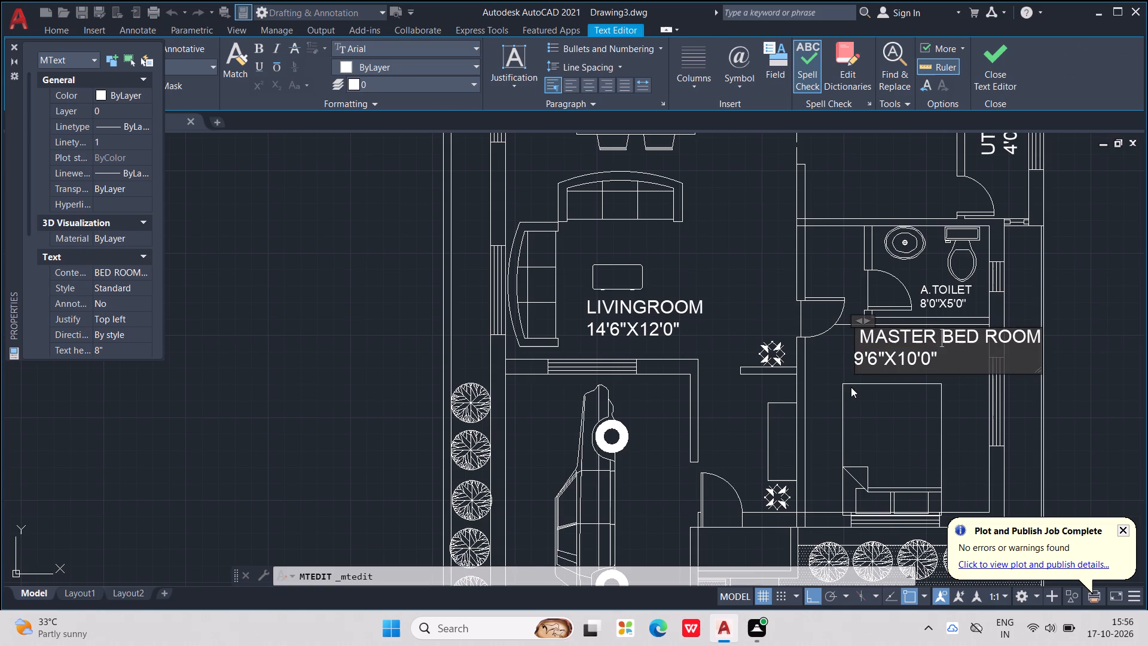
key("Right")
key("Right")
key("Right")
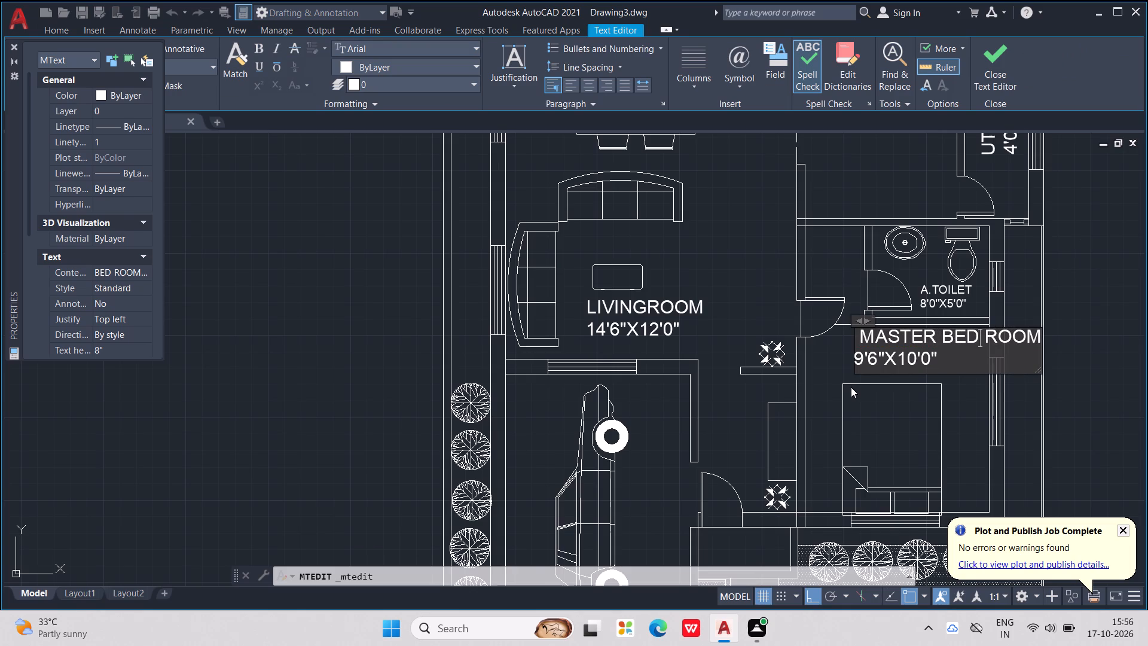
key("Right")
key("BackSpace")
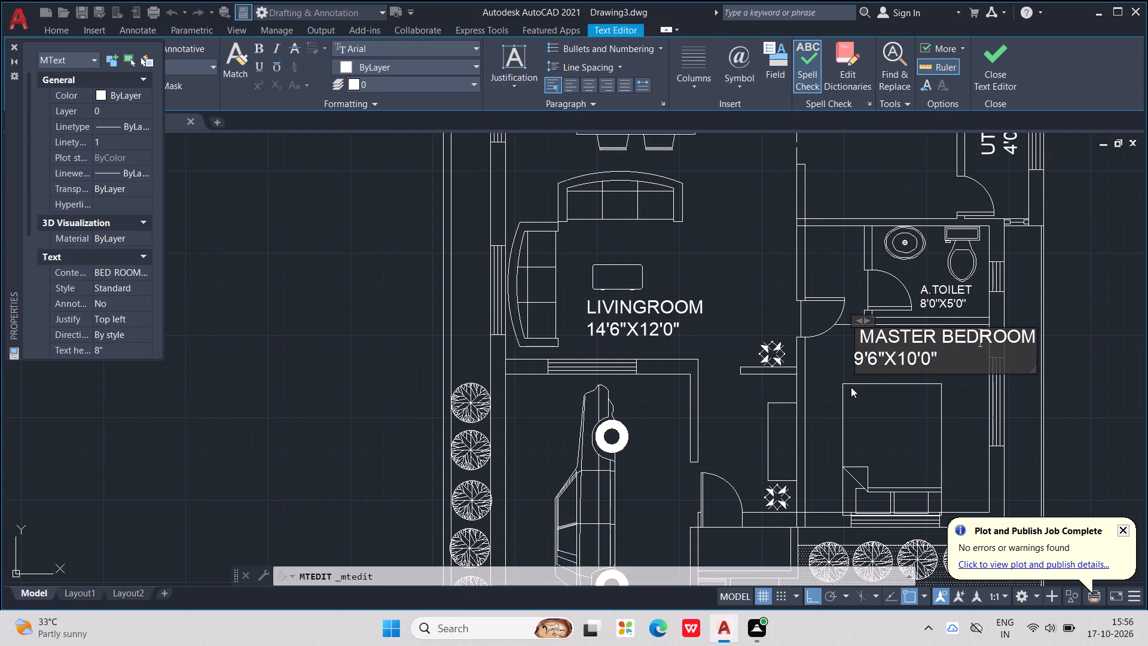
Change the first dimension in the MASTER BEDROOM label to 12'0".
key("Down")
key("Left")
key("Left")
key("Left")
key("Left")
key("Left")
key("Left")
key("Left")
key("Left")
key("Left")
key("BackSpace")
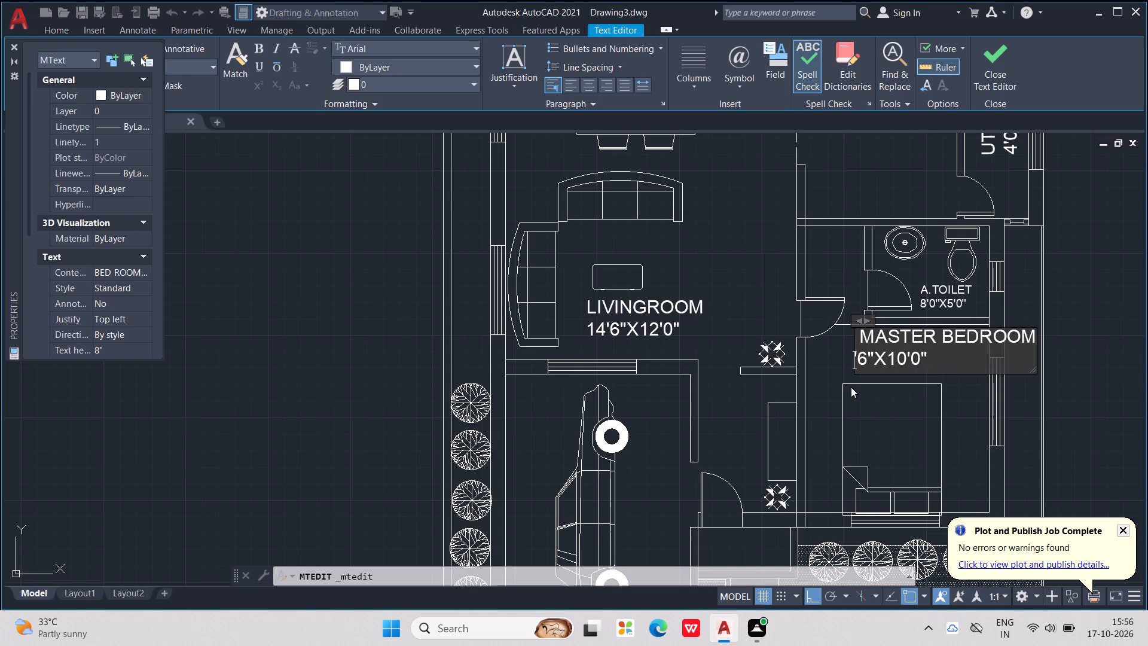
type("12")
key("Right")
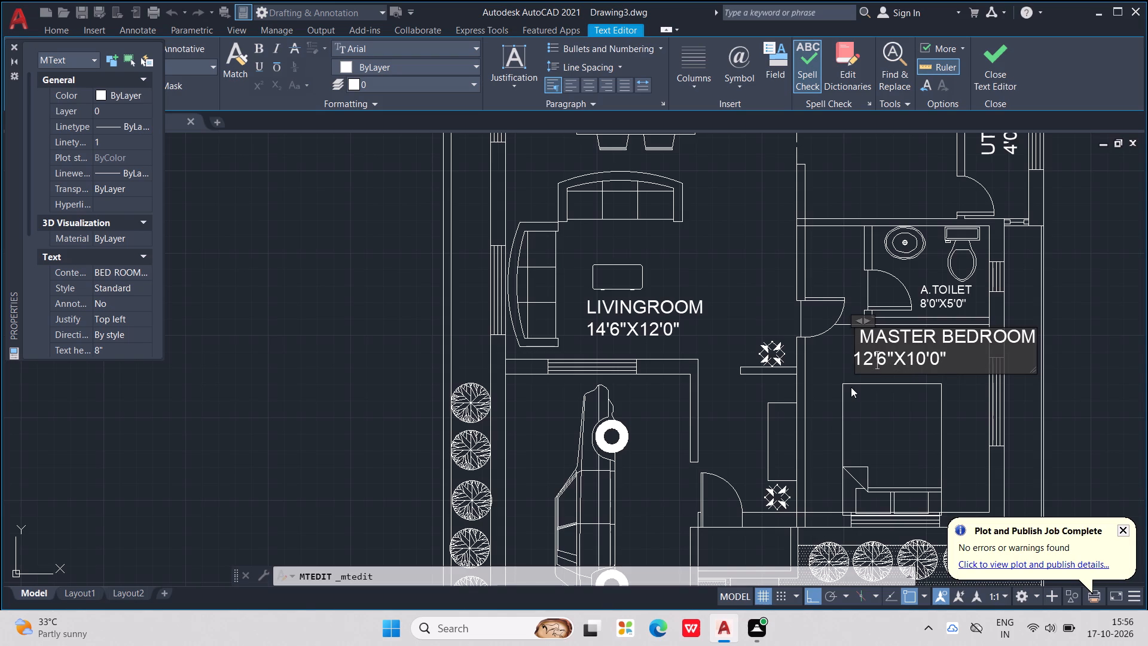
key("Right")
key("BackSpace")
key("0")
Change the second dimension in the MASTER BEDROOM label to 12'0", so the size line reads 12'0"X12'0".
key("Right")
key("Right")
key("Right")
key("Right")
key("BackSpace")
key("2")
left_click(1064, 359)
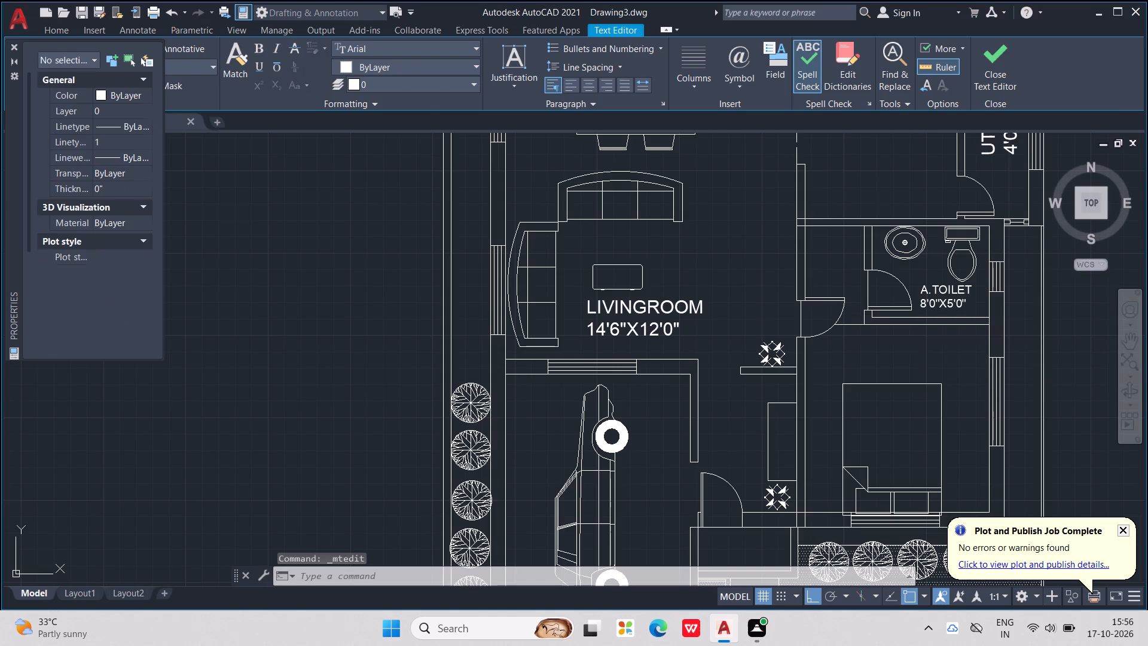
Move the MASTER BEDROOM label west and slightly south so it fits between the room's walls above the bed.
left_click(919, 346)
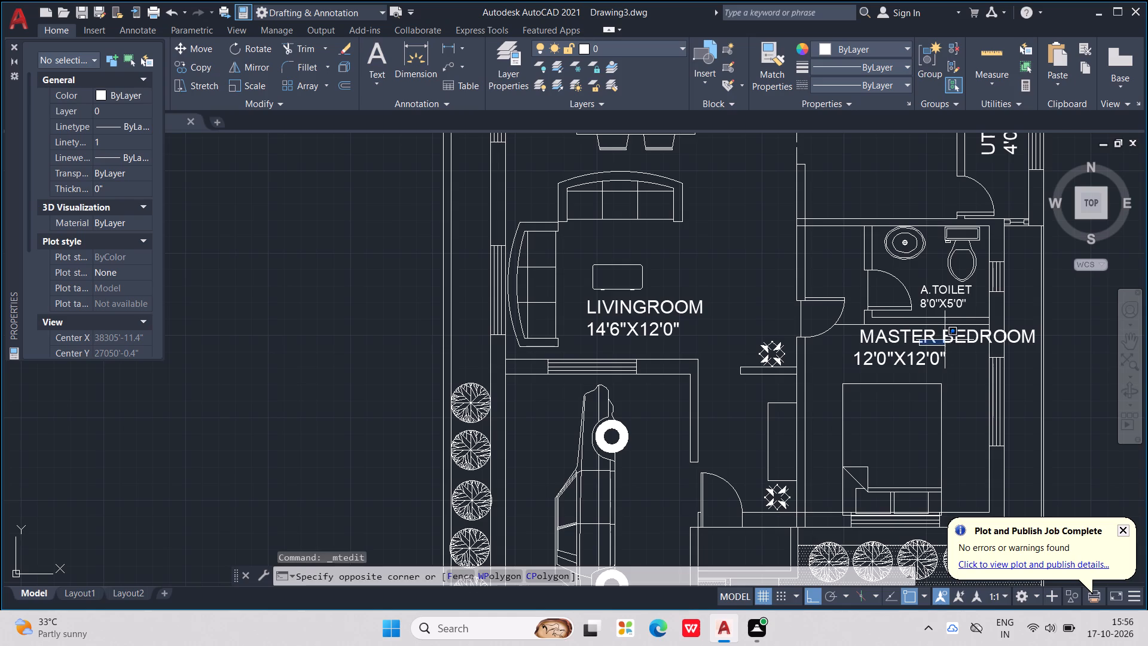
left_click(953, 336)
left_click_drag(953, 336, 935, 346)
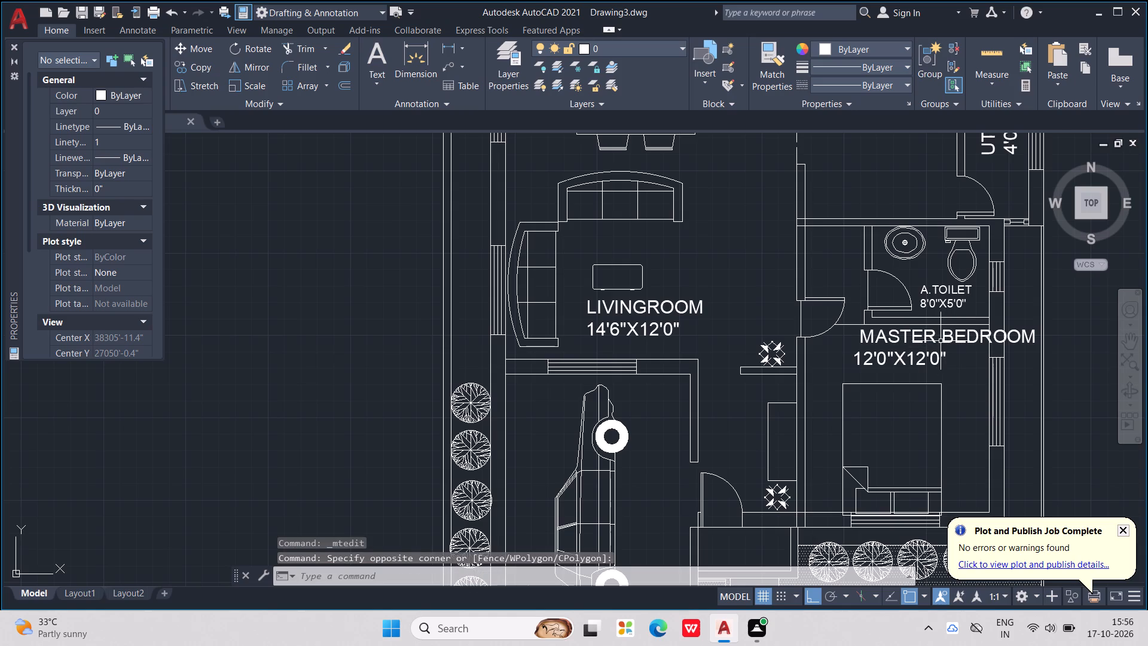
key("Escape")
left_click(955, 340)
left_click_drag(968, 340, 946, 348)
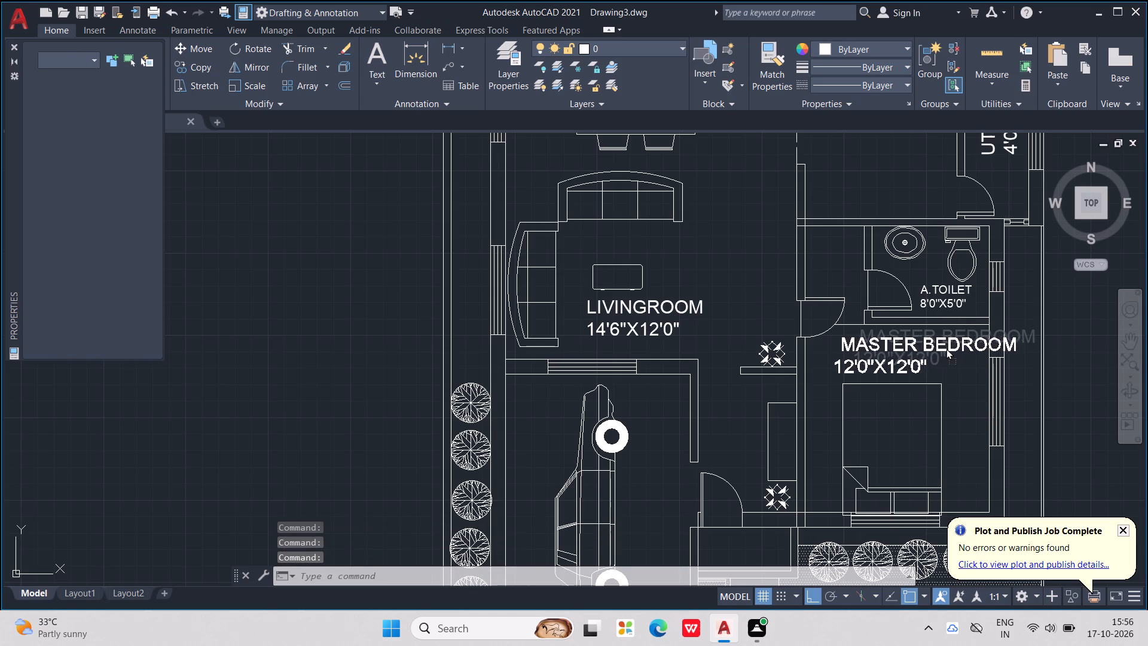
left_click_drag(946, 348, 920, 349)
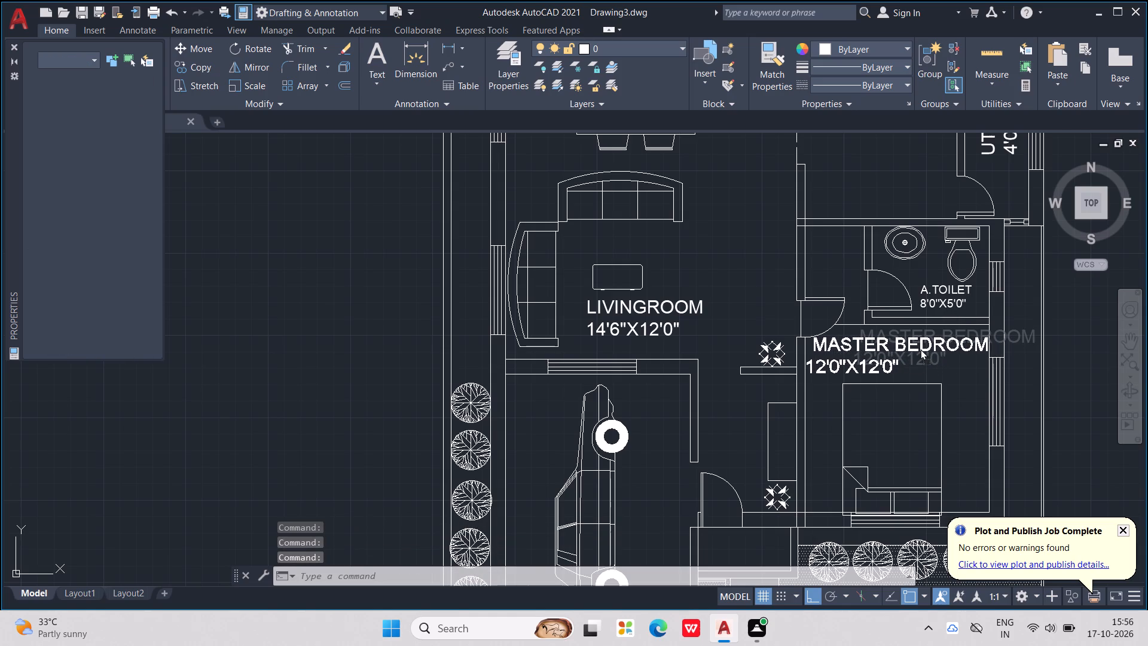
left_click_drag(920, 349, 920, 351)
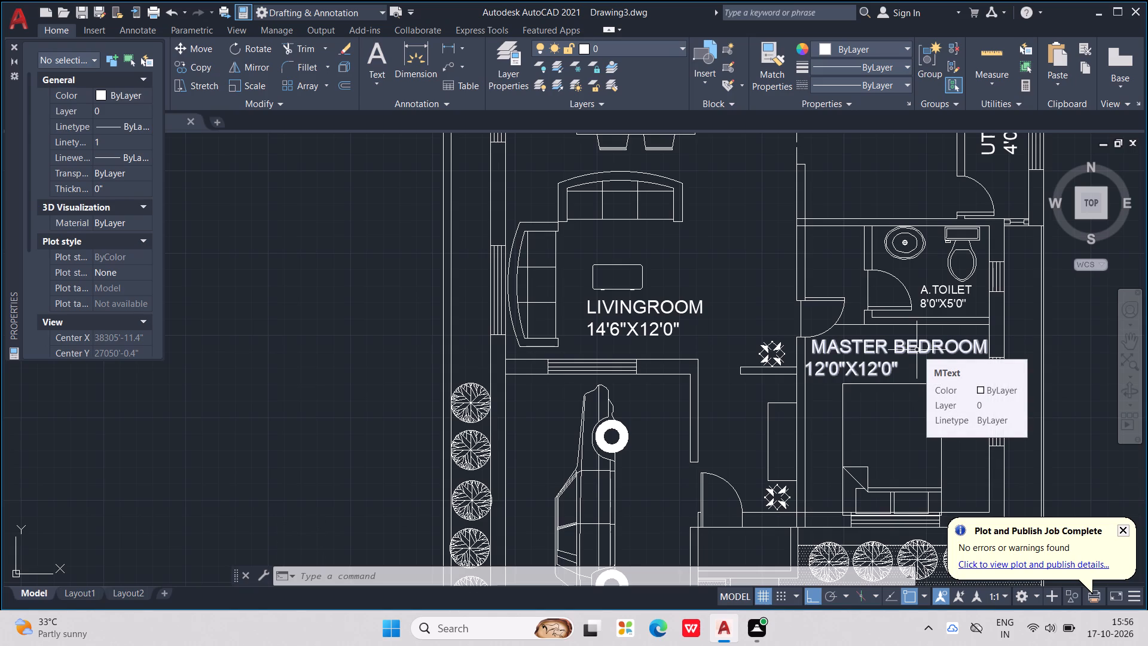
Copy the KITCHEN label into the car parking area, just east of the car between its two wheels.
scroll(912, 375, "down", 2)
middle_click_drag(904, 380, 912, 365)
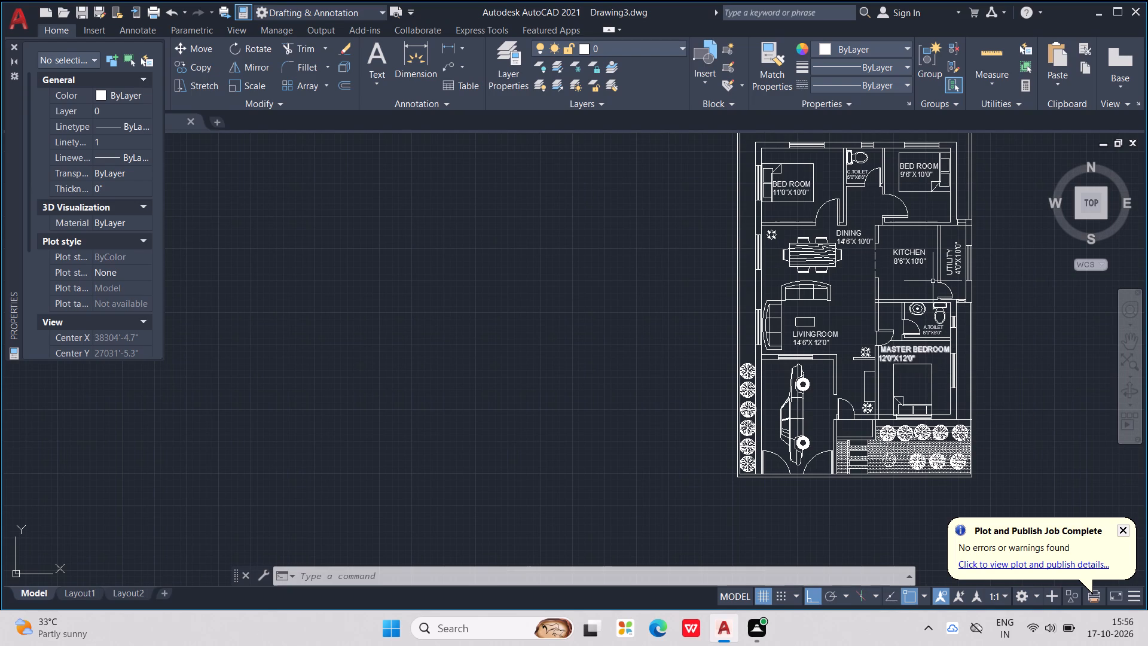
left_click(916, 251)
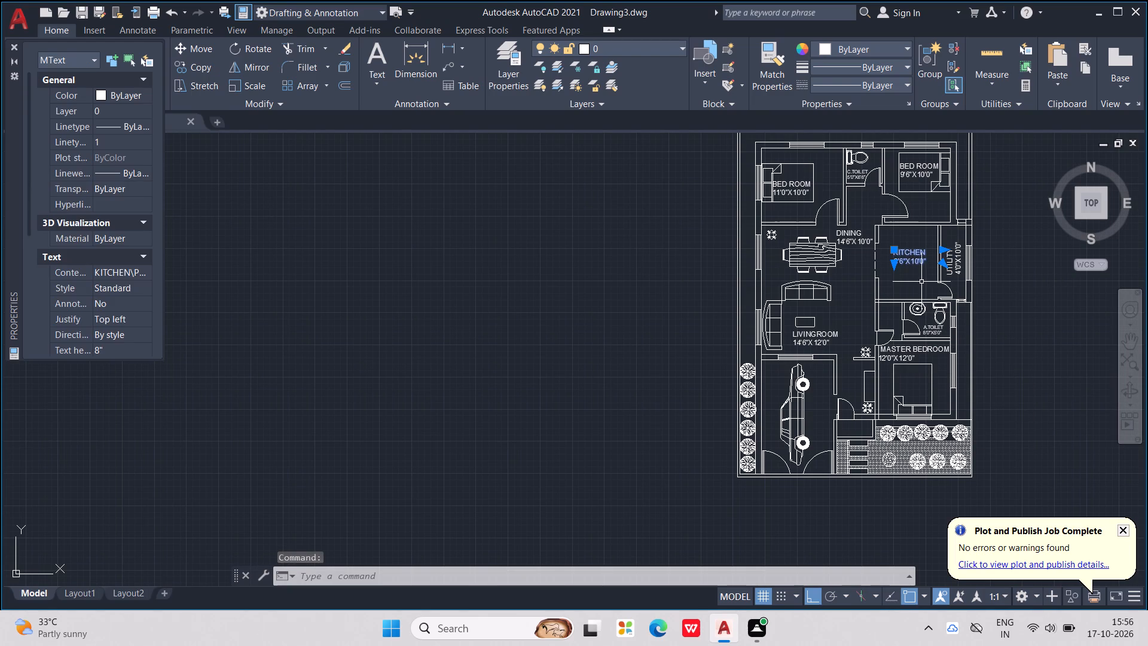
key("ctrl+c")
key("ctrl+v")
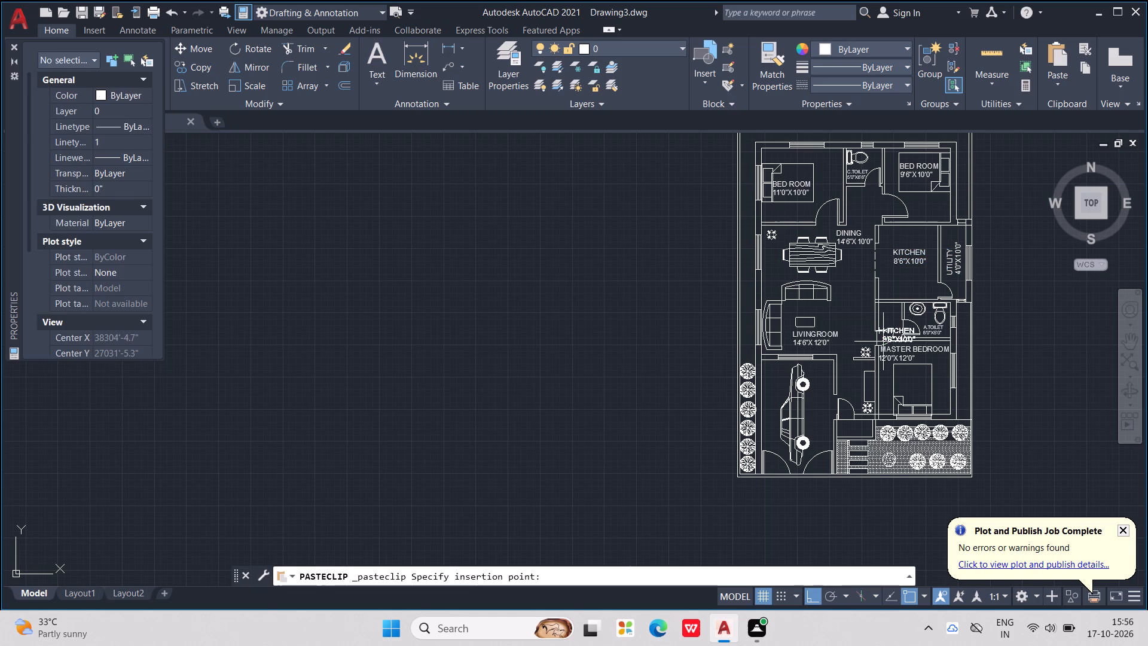
scroll(761, 443, "up", 3)
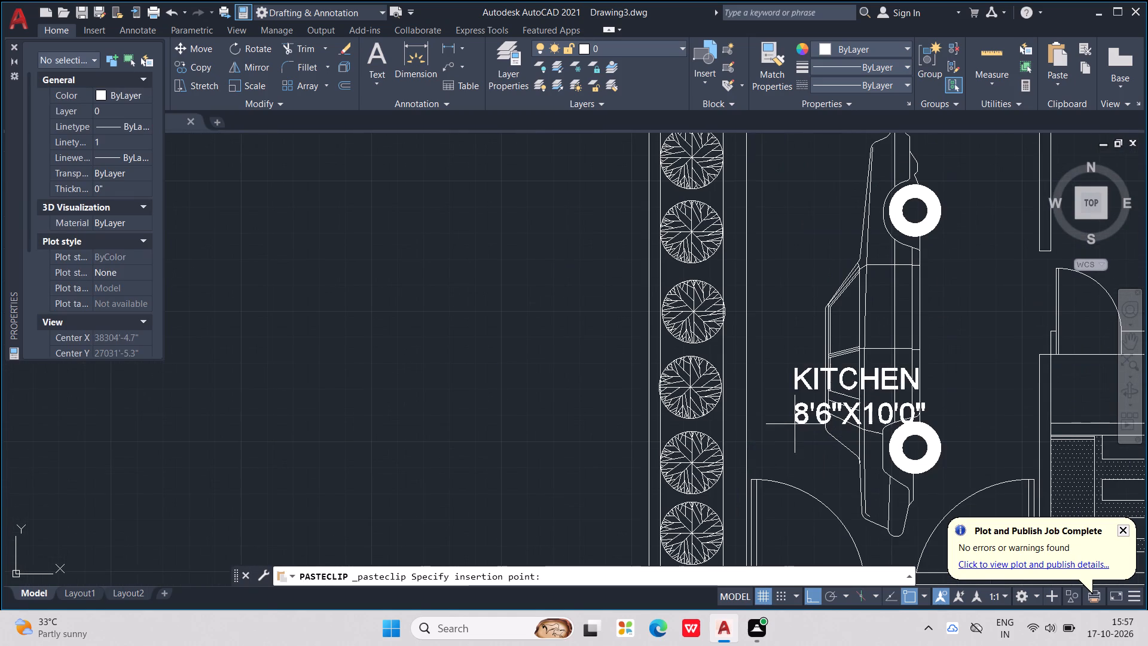
middle_click_drag(796, 422, 708, 389)
scroll(712, 379, "down", 1)
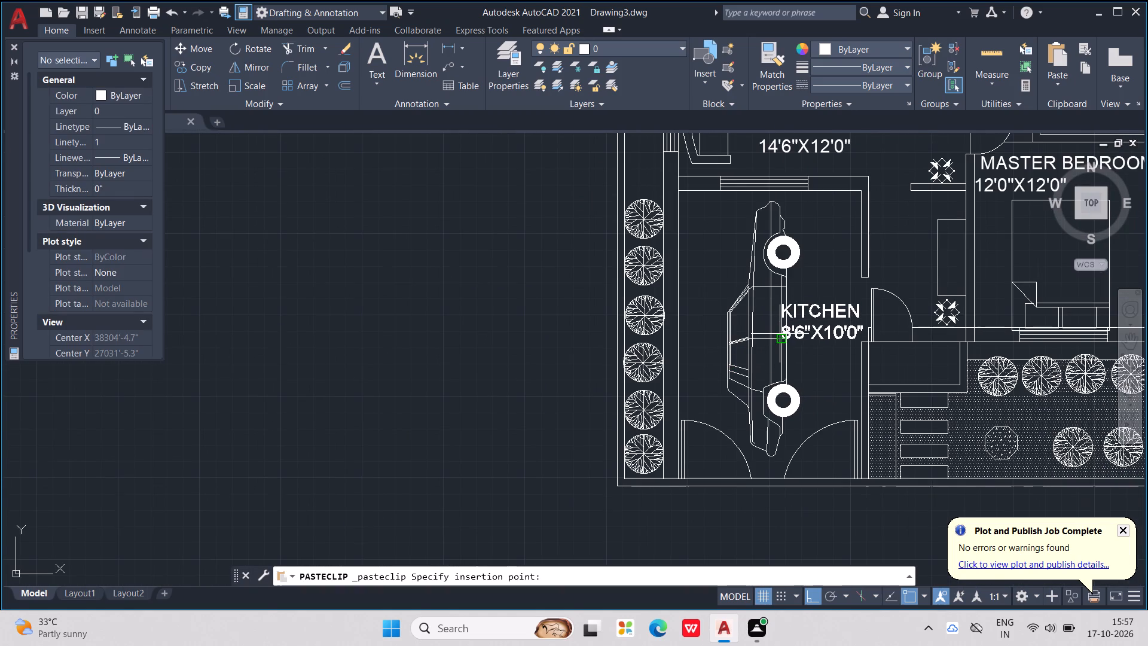
scroll(781, 334, "up", 1)
left_click(792, 321)
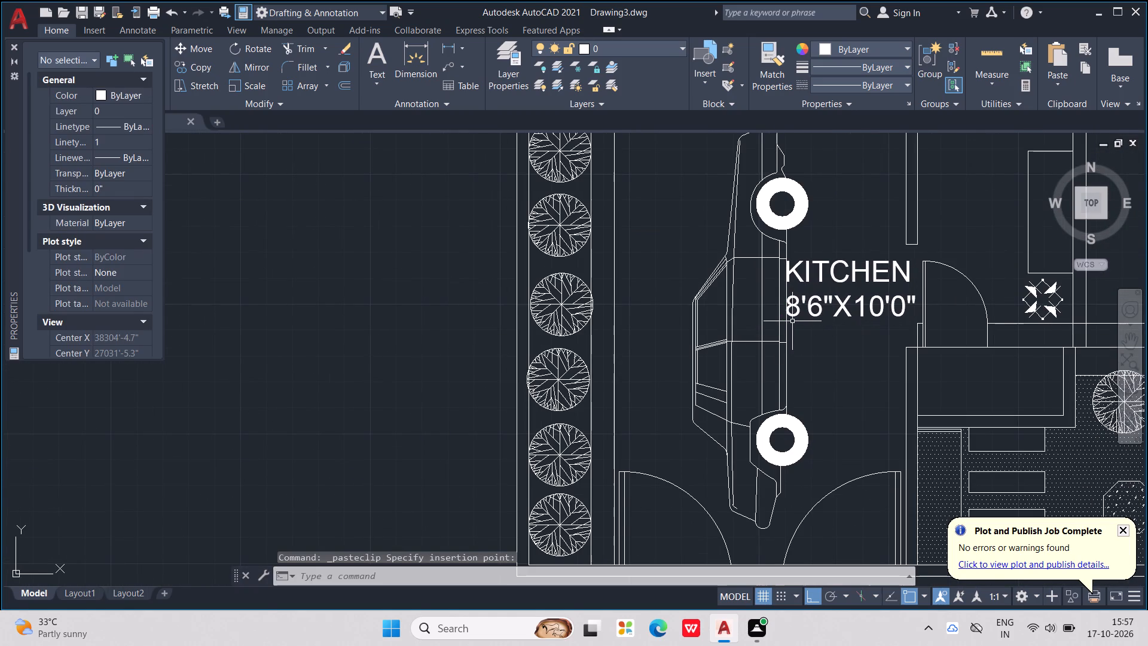
Replace the name KITCHEN in the copied label beside the car with CAR PARKING.
double_click(820, 307)
double_click(822, 306)
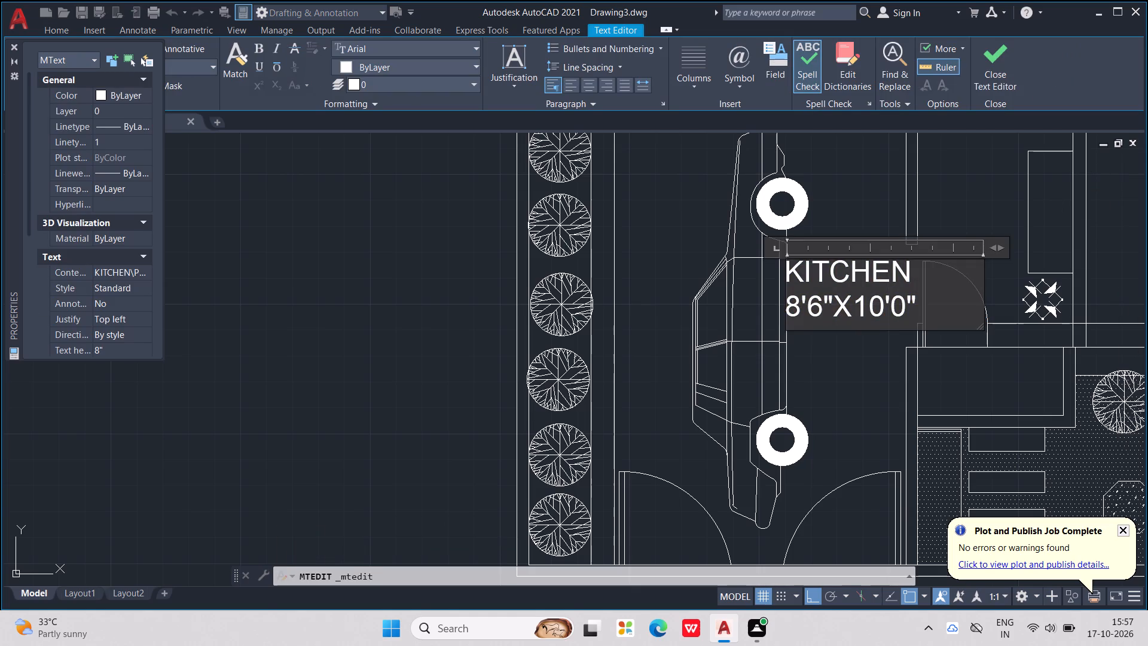
left_click_drag(920, 274, 757, 243)
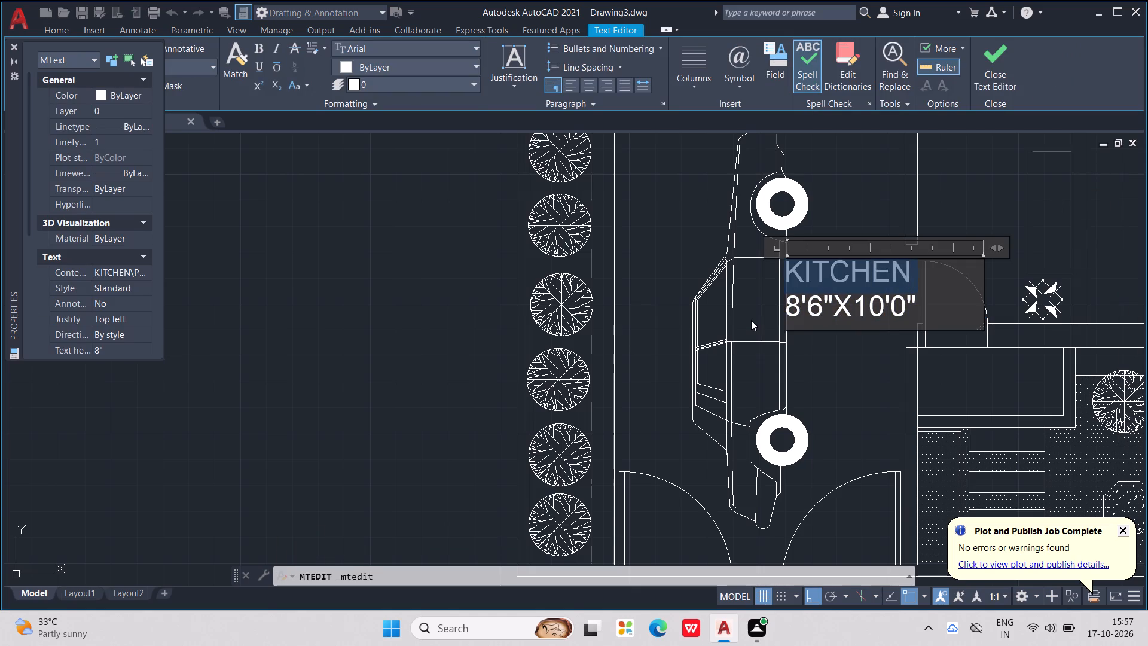
type("CAR")
key("space")
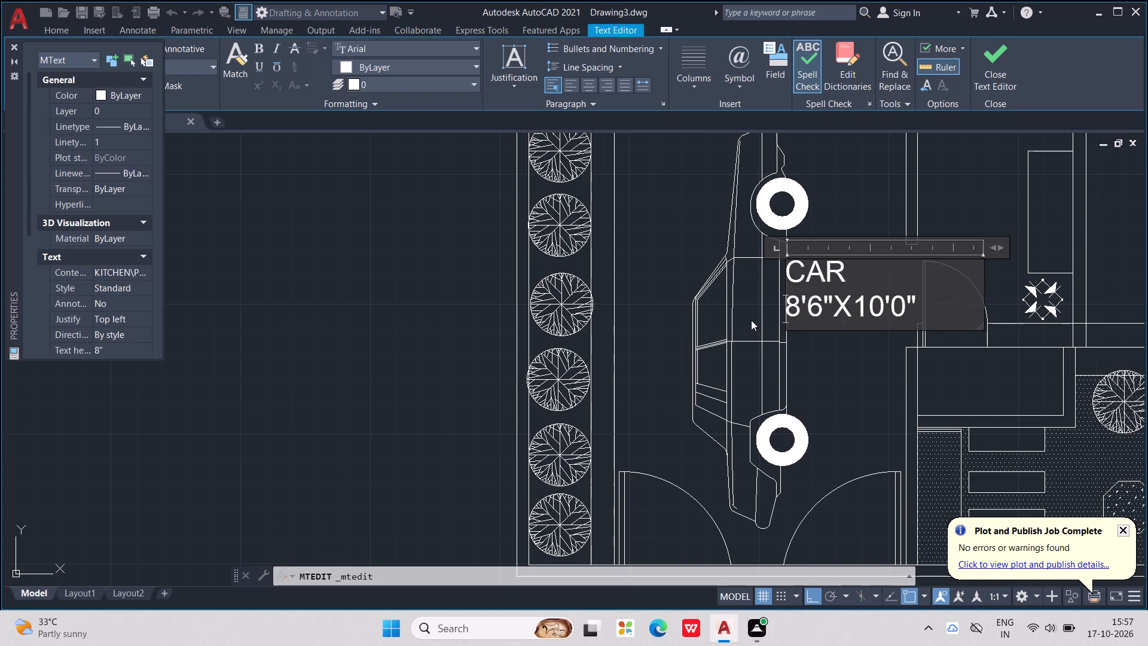
type("PARKING")
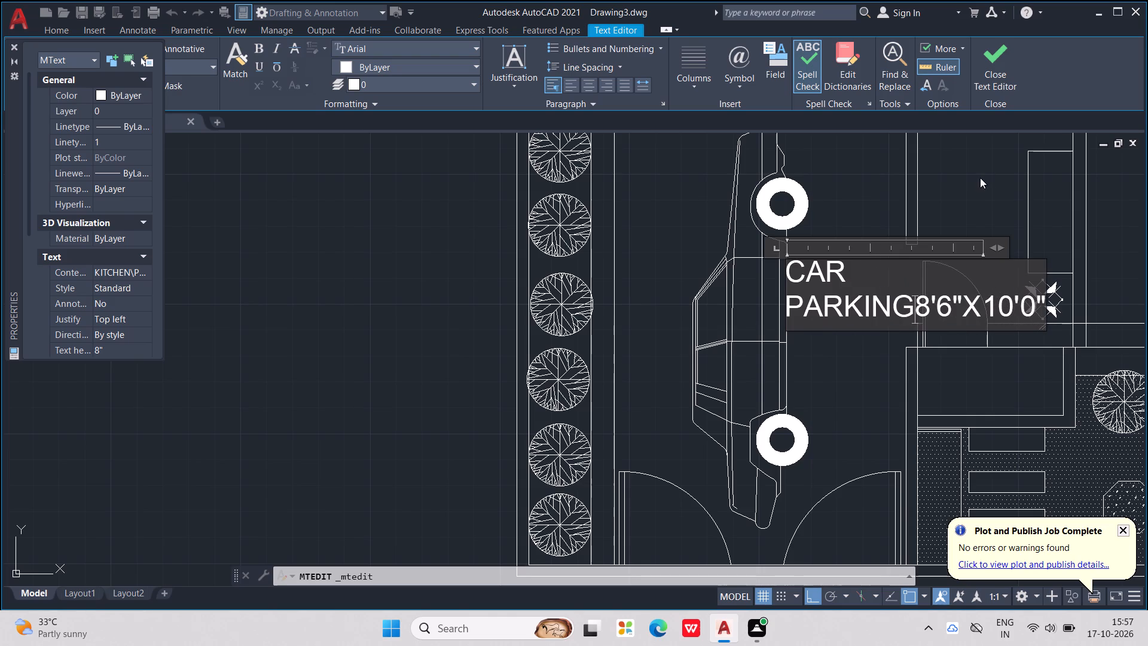
Widen the label's text frame so CAR PARKING fits on one line, with the size 8'6"X10'0" on its own line below.
left_click_drag(1002, 243, 1080, 251)
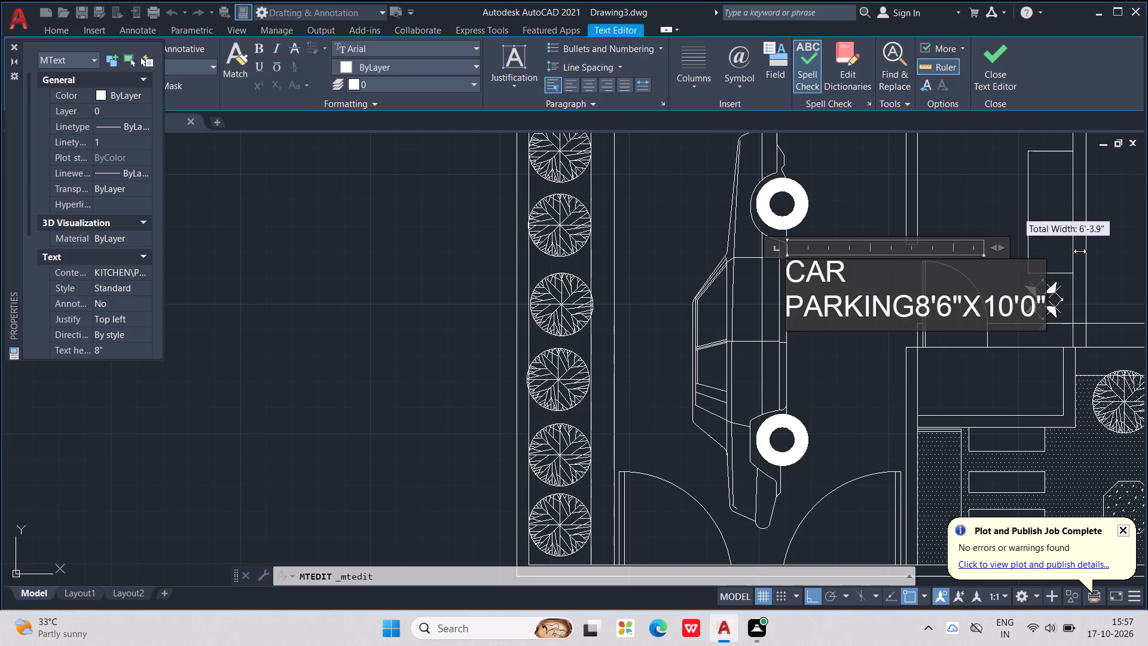
left_click_drag(1080, 251, 1122, 266)
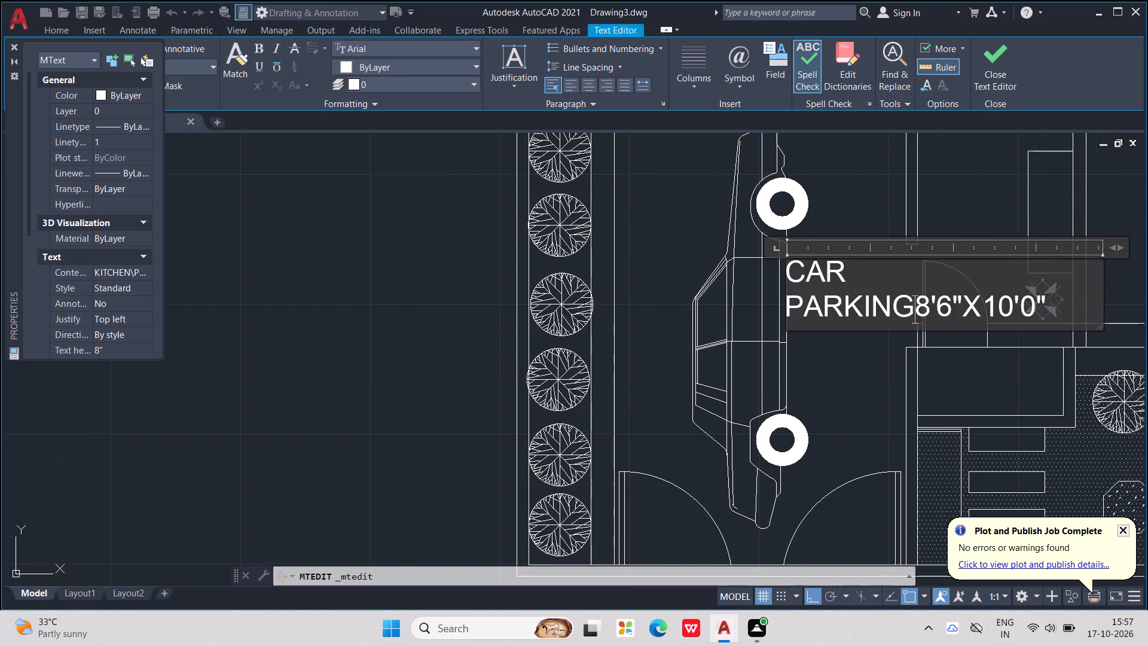
left_click(787, 292)
left_click(789, 303)
key("BackSpace")
key("space")
key("BackSpace")
scroll(794, 315, "down", 2)
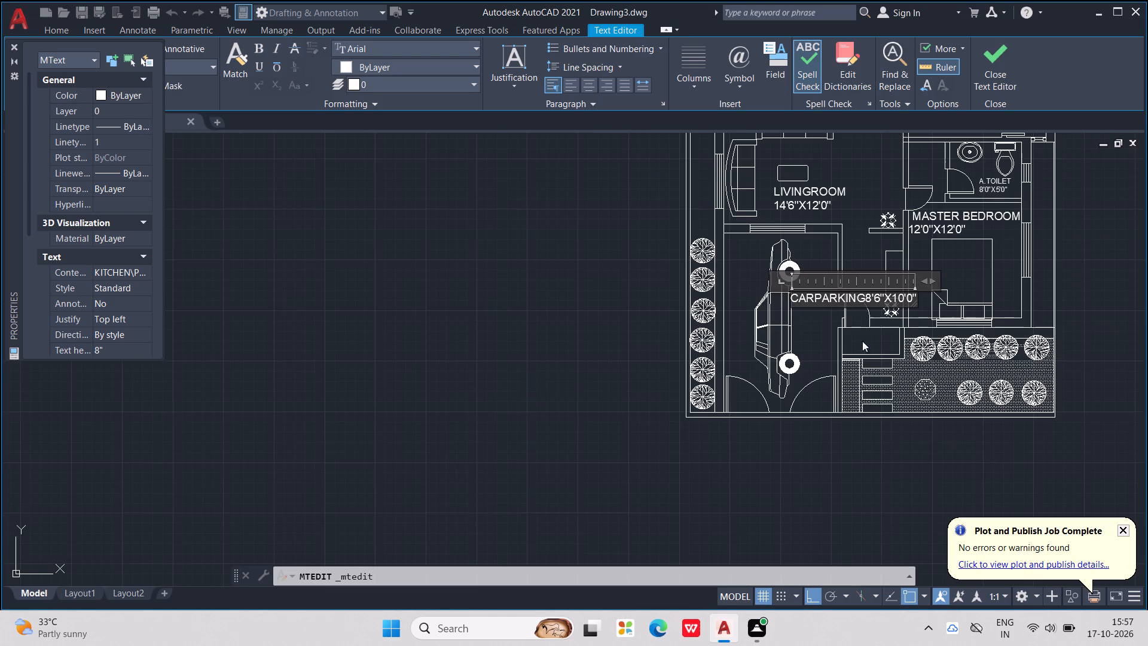
left_click_drag(932, 285, 1065, 315)
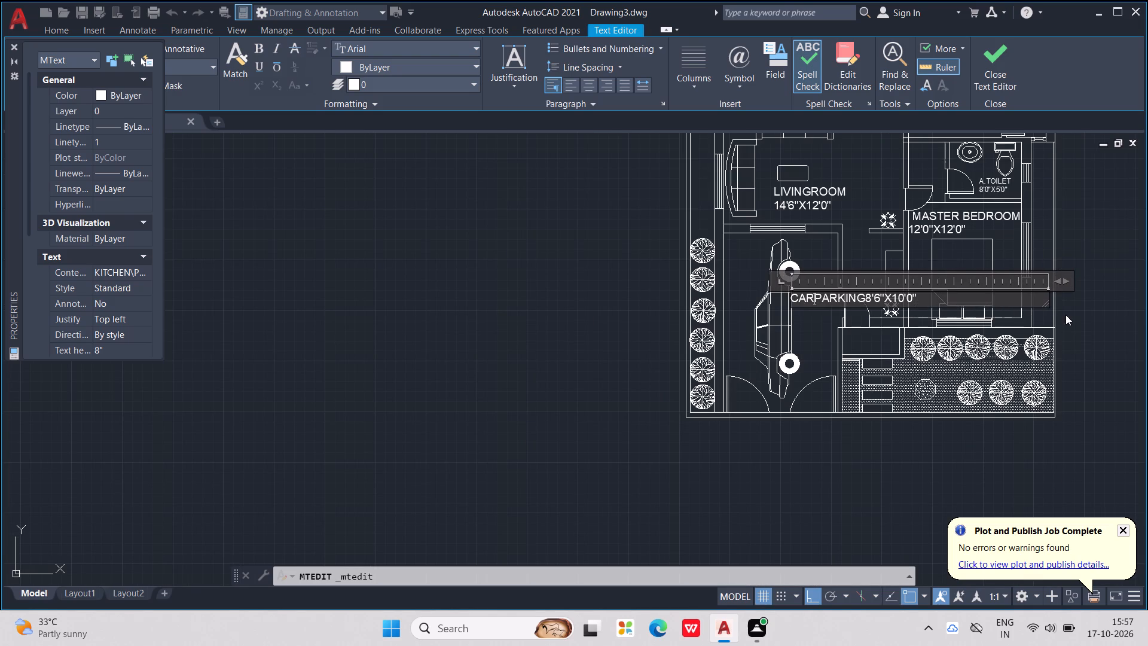
scroll(911, 309, "up", 1)
key("space")
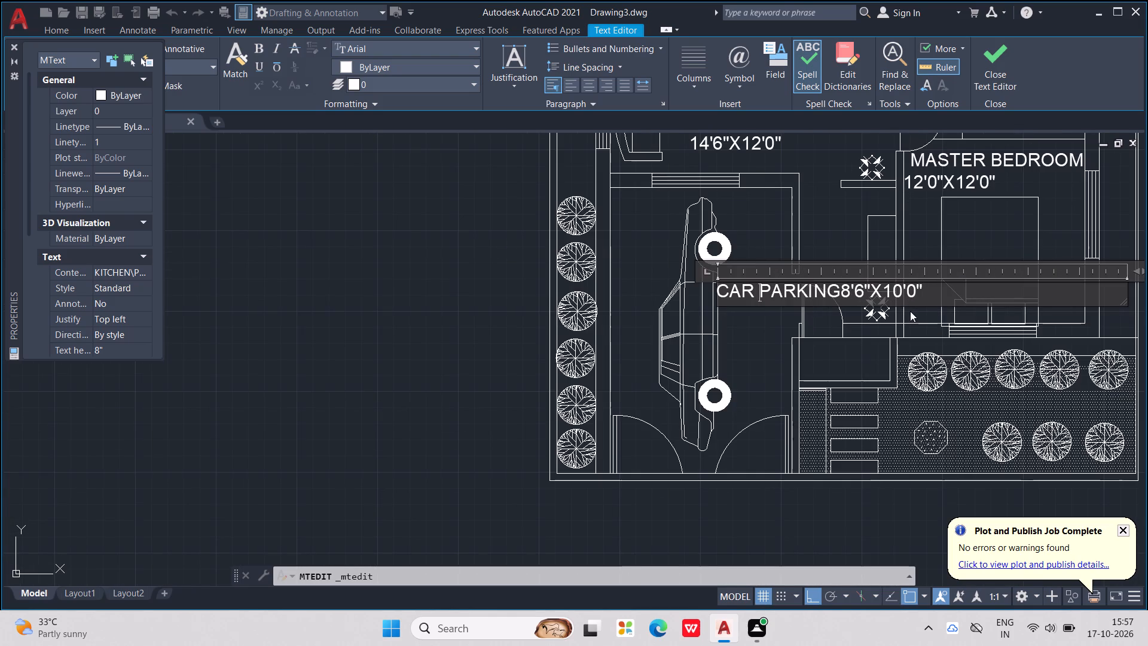
left_click(838, 291)
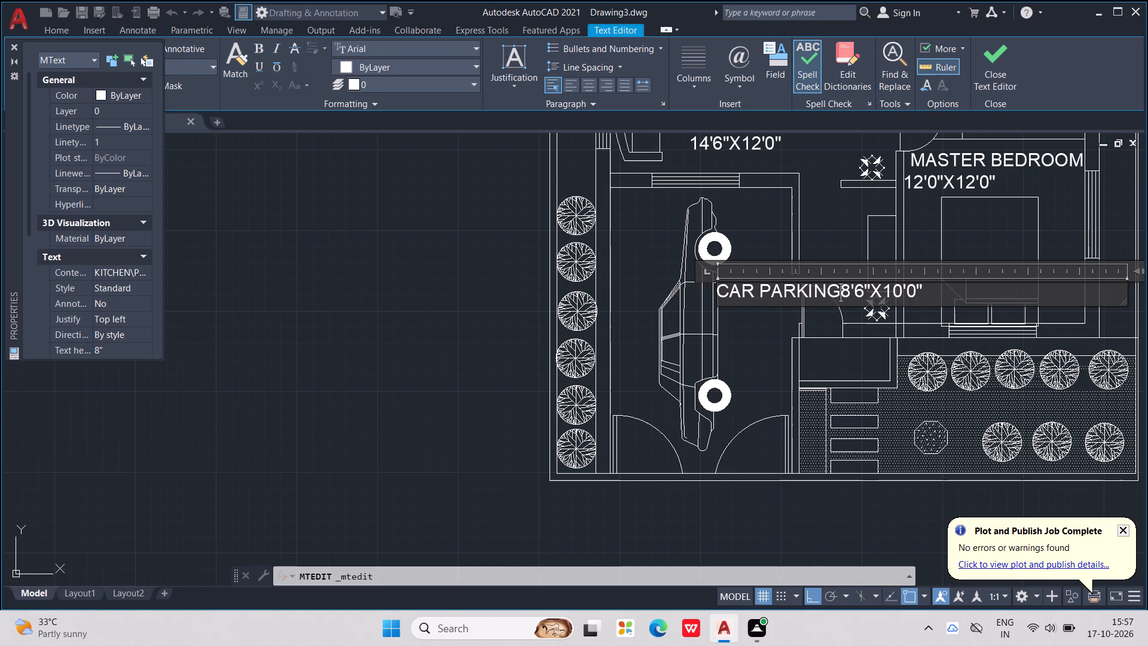
key("Return")
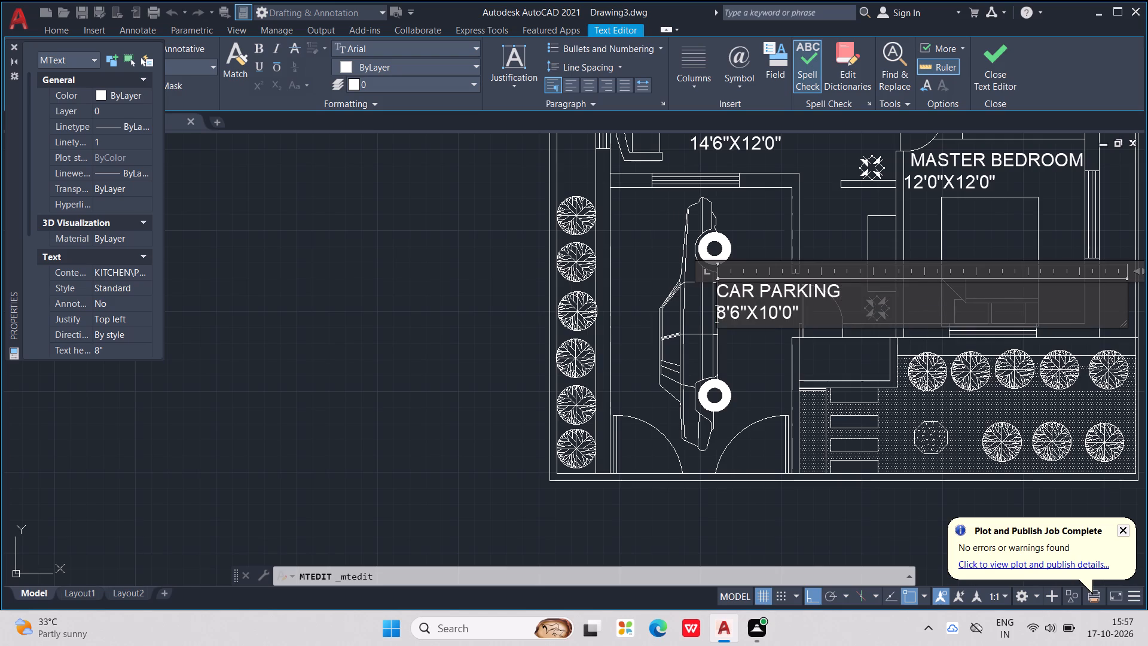
left_click(513, 224)
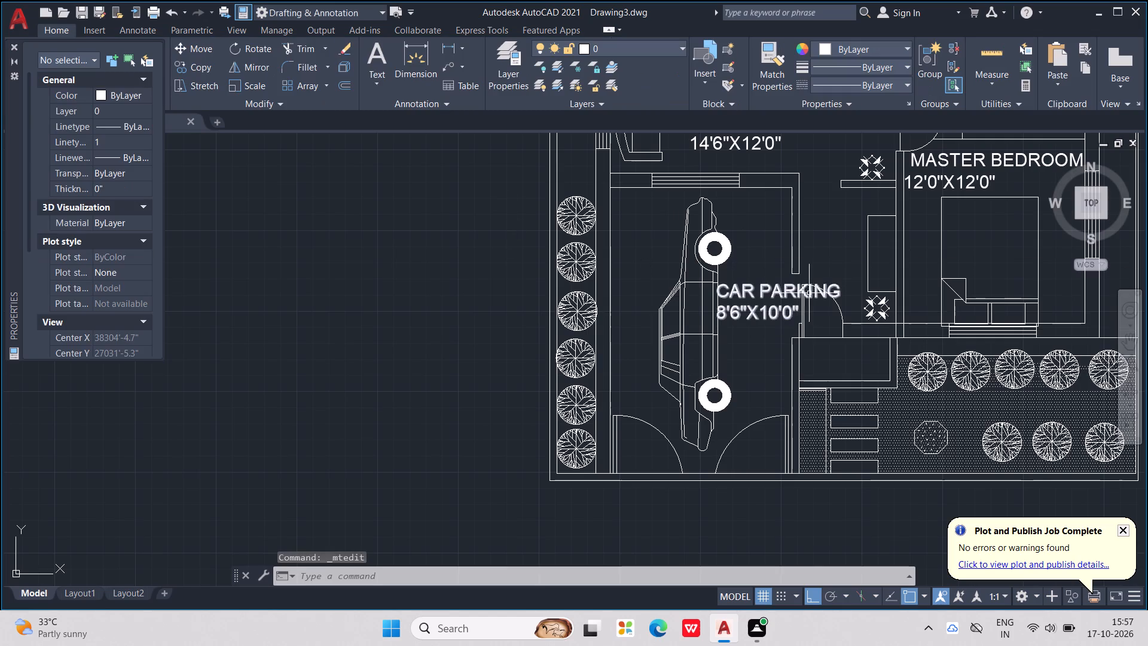
Rotate the CAR PARKING label 90° so it reads vertically alongside the car.
double_click(789, 290)
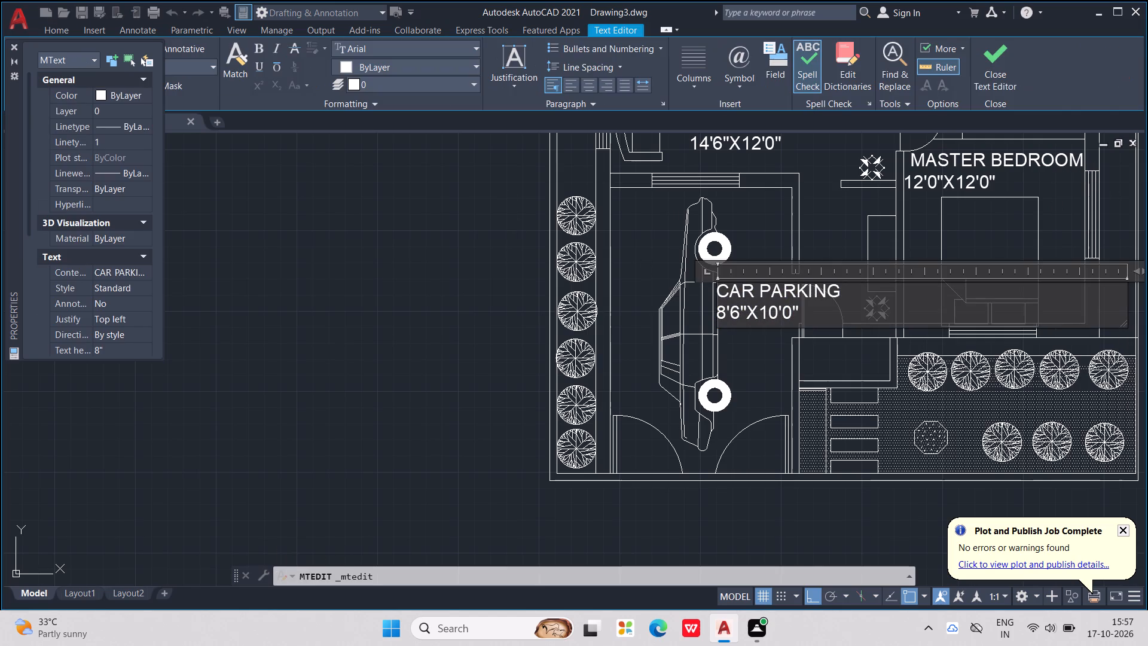
key("Escape")
left_click(781, 294)
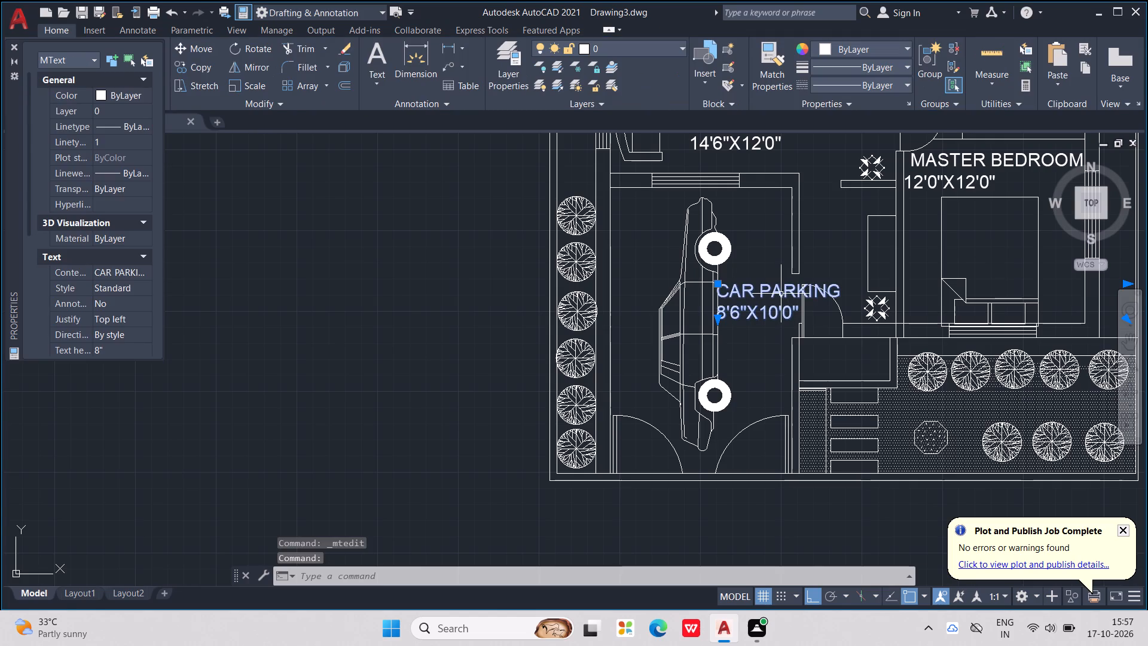
key("r")
key("o")
key("Return")
left_click(779, 293)
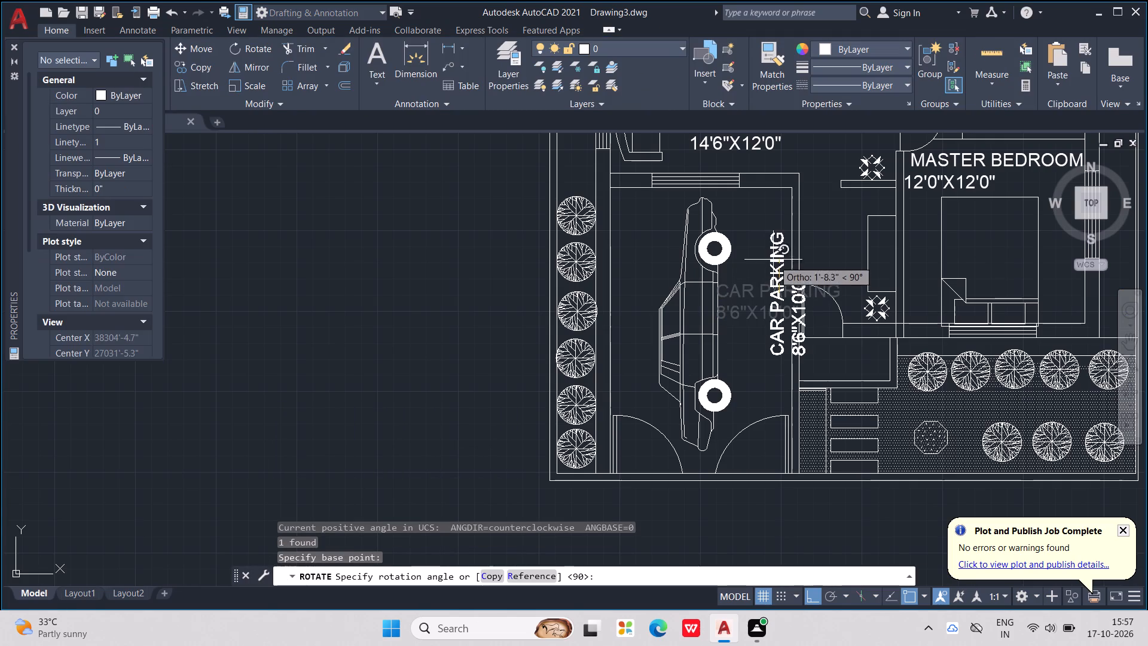
middle_click_drag(766, 206, 743, 423)
scroll(766, 206, "down", 1)
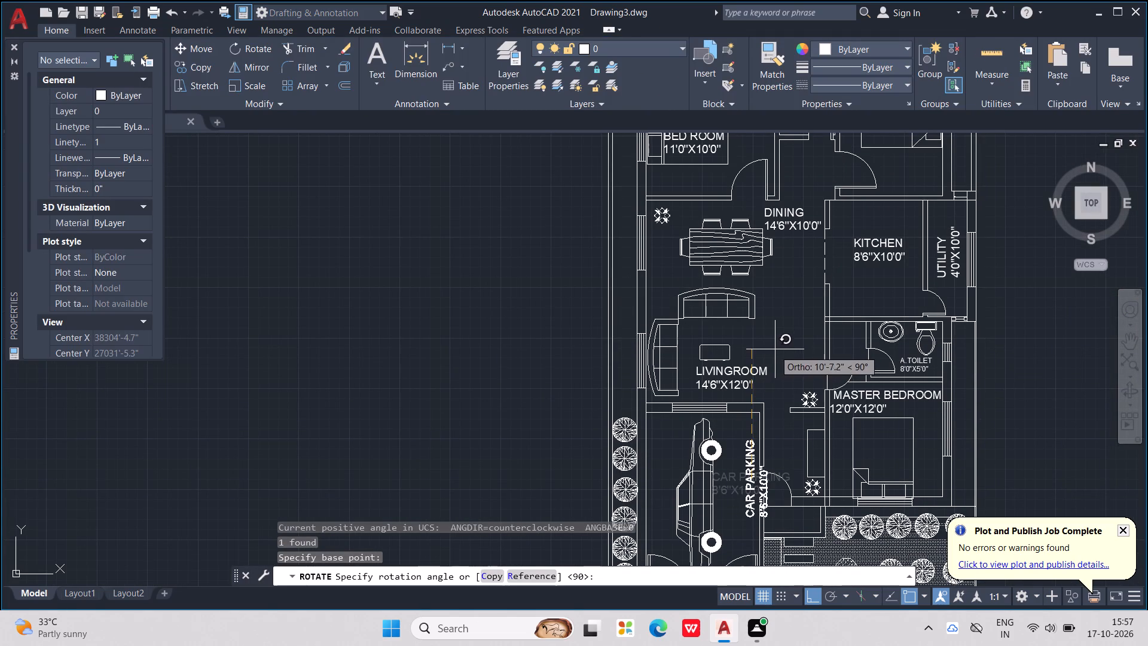
left_click(800, 297)
Move the rotated CAR PARKING label slightly west so it sits between the car and the parking area's east wall.
left_click(754, 458)
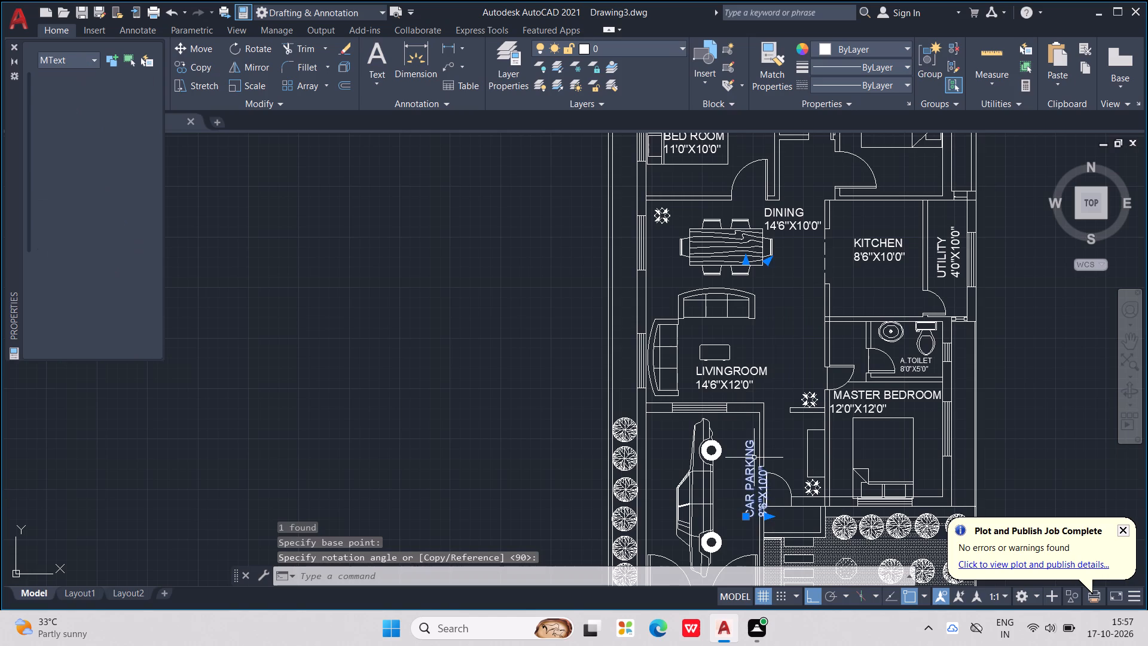
middle_click_drag(753, 462, 760, 416)
scroll(754, 425, "up", 1)
left_click_drag(755, 425, 731, 426)
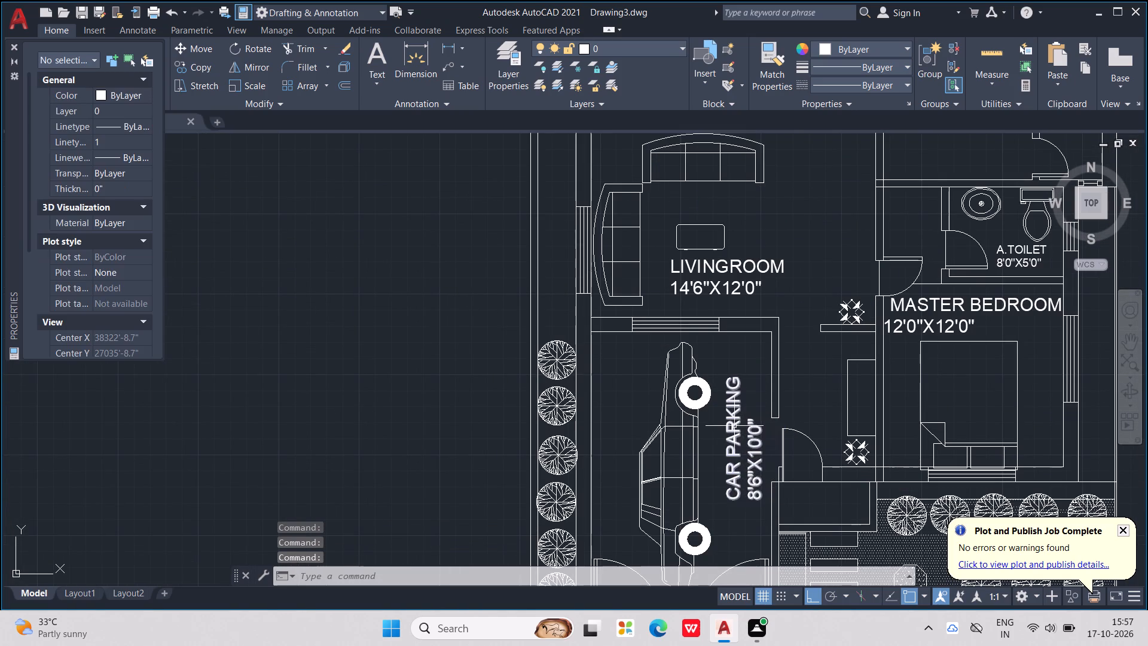
key("Escape")
key("Escape")
Look over the whole floor plan to check the room names and size labels.
scroll(817, 425, "down", 1)
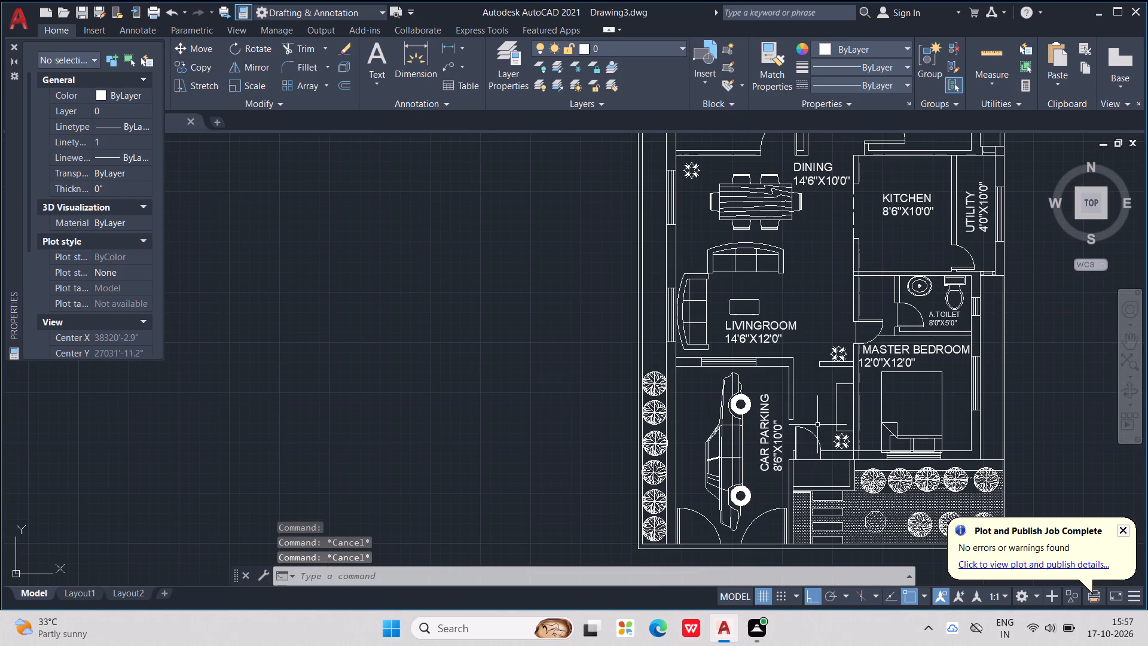
scroll(817, 424, "down", 1)
middle_click_drag(817, 424, 746, 382)
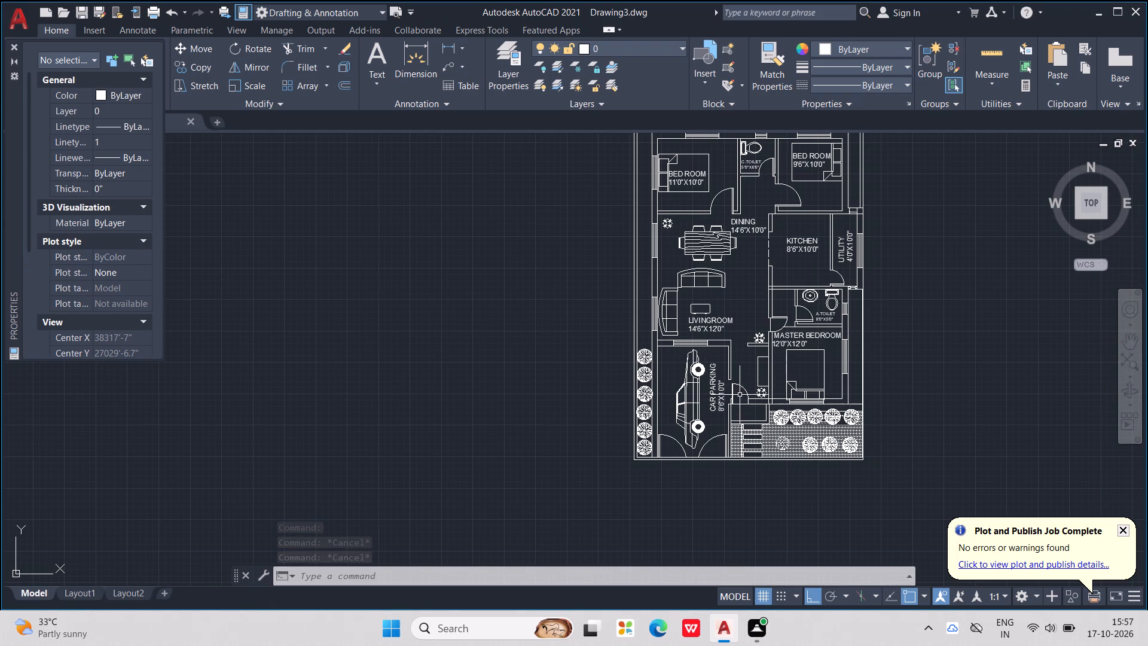
middle_click_drag(740, 395, 759, 359)
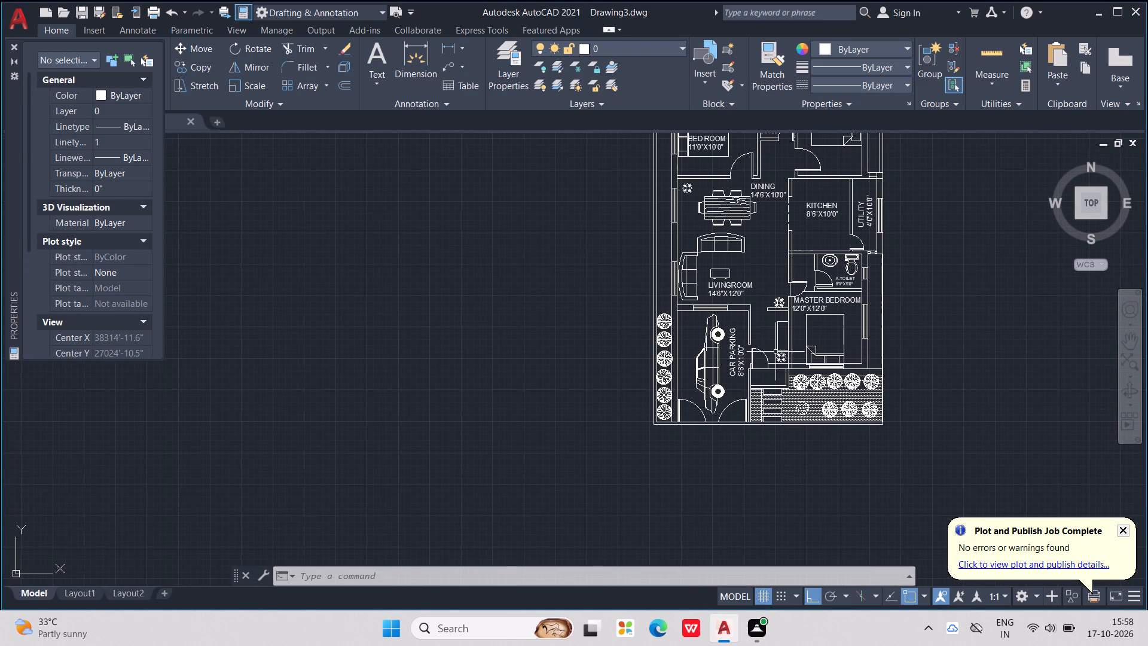
middle_click_drag(794, 348, 812, 406)
scroll(796, 348, "down", 1)
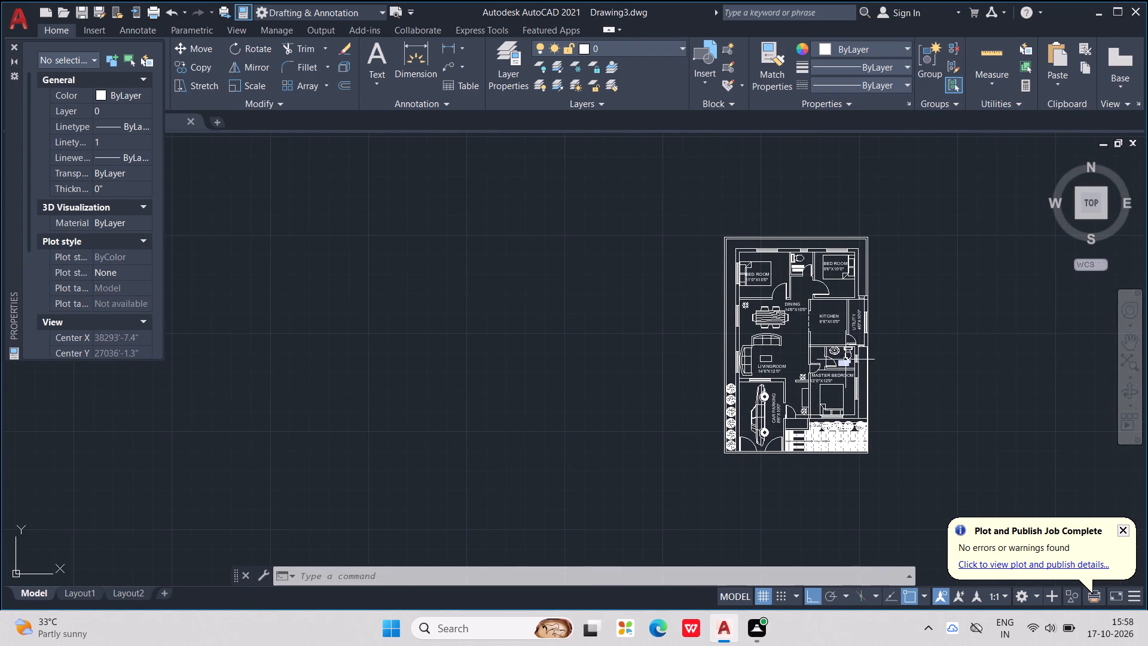
middle_click_drag(846, 355, 856, 388)
scroll(846, 355, "down", 1)
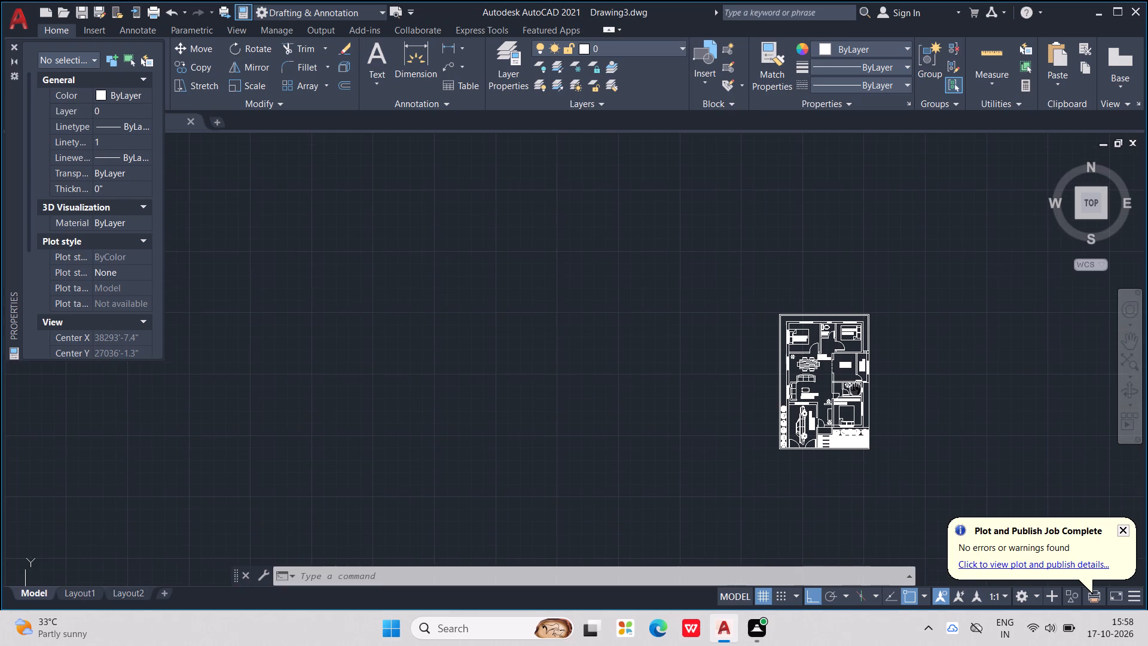
middle_click_drag(856, 388, 835, 405)
scroll(826, 342, "up", 2)
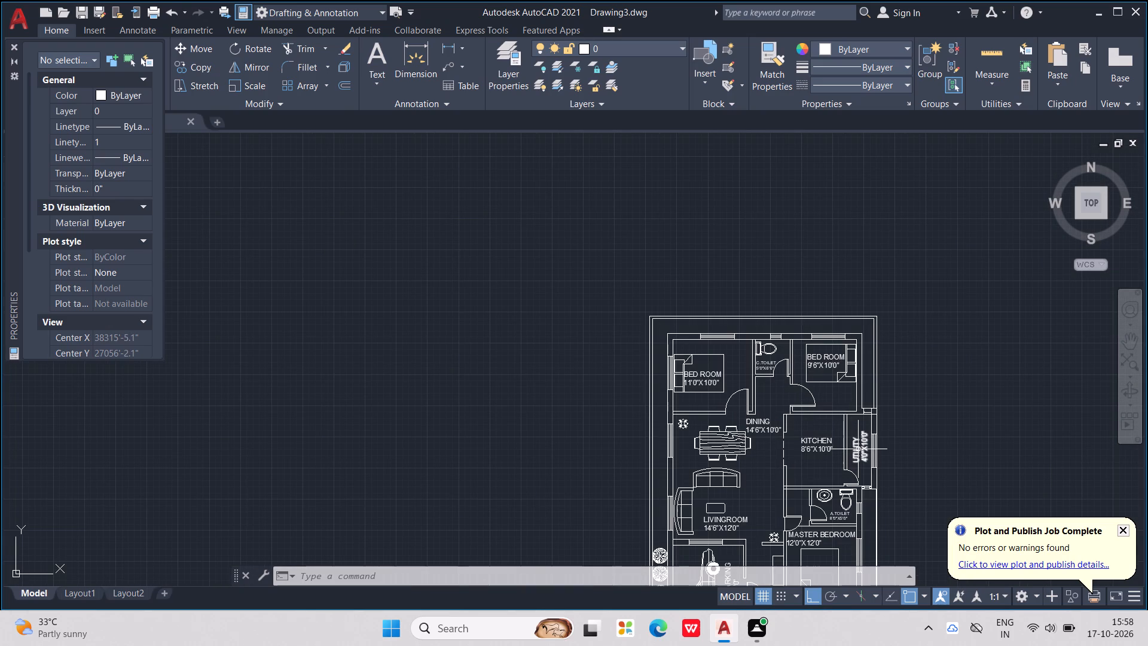
middle_click_drag(855, 449, 855, 430)
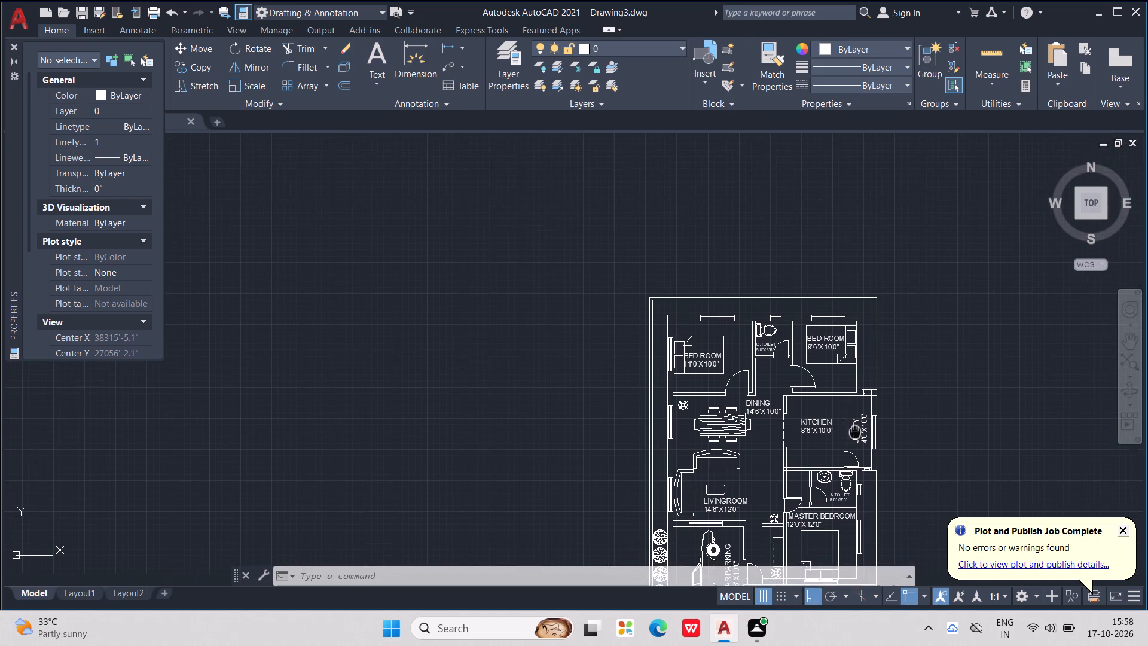
middle_click_drag(855, 430, 857, 409)
key("Escape")
key("Escape")
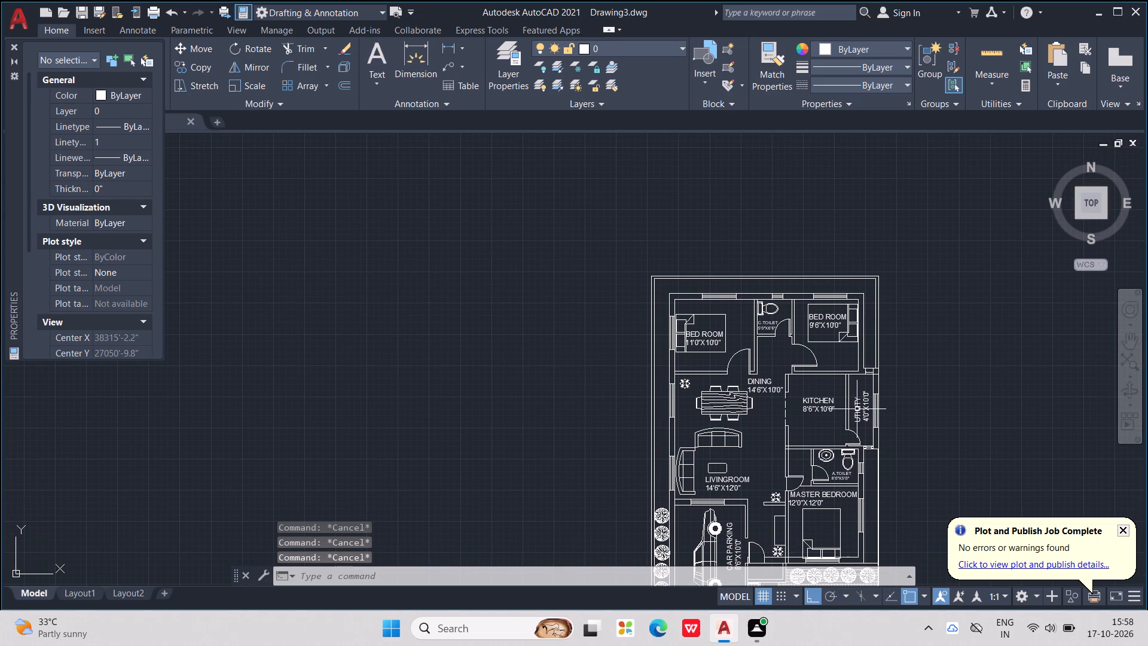
key("Escape")
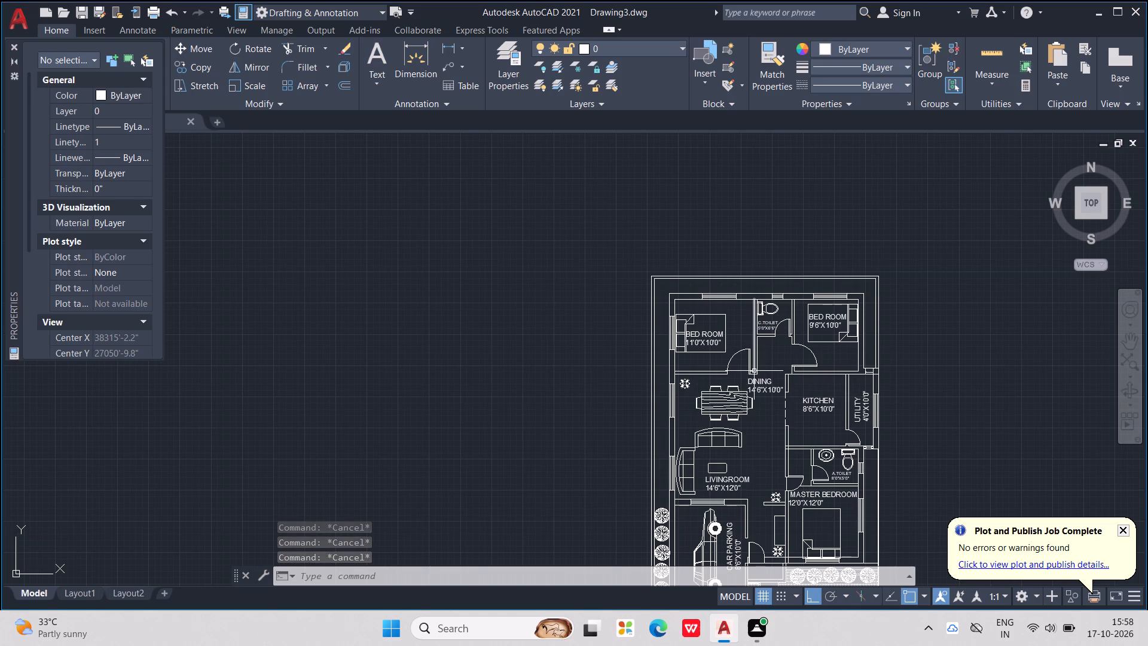
Add a D1 door tag with 5" text height inside the door swing of the 11'0"X10'0" bedroom.
middle_click_drag(754, 371, 803, 415)
key("t")
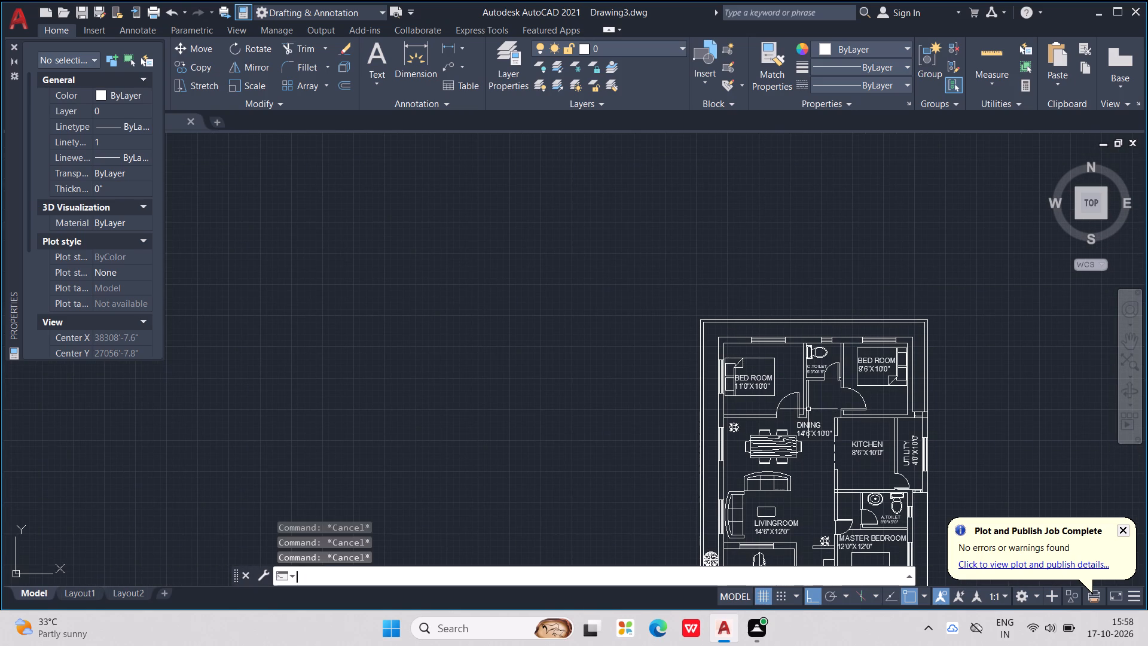
key("Return")
scroll(775, 395, "up", 3)
triple_click(799, 420)
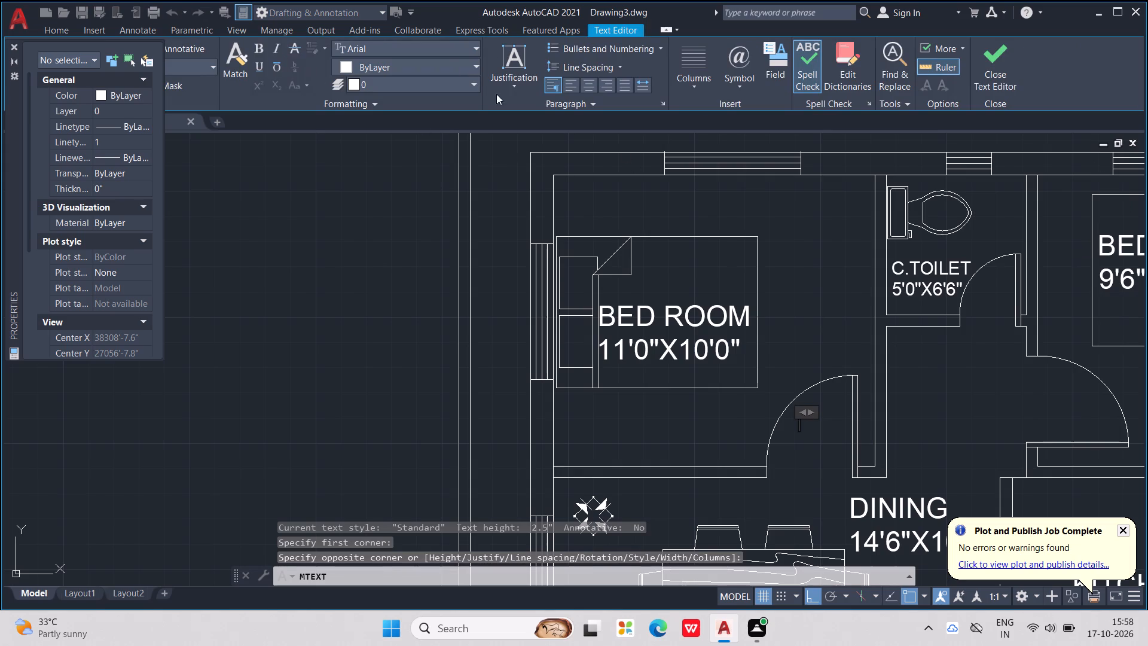
left_click(10, 50)
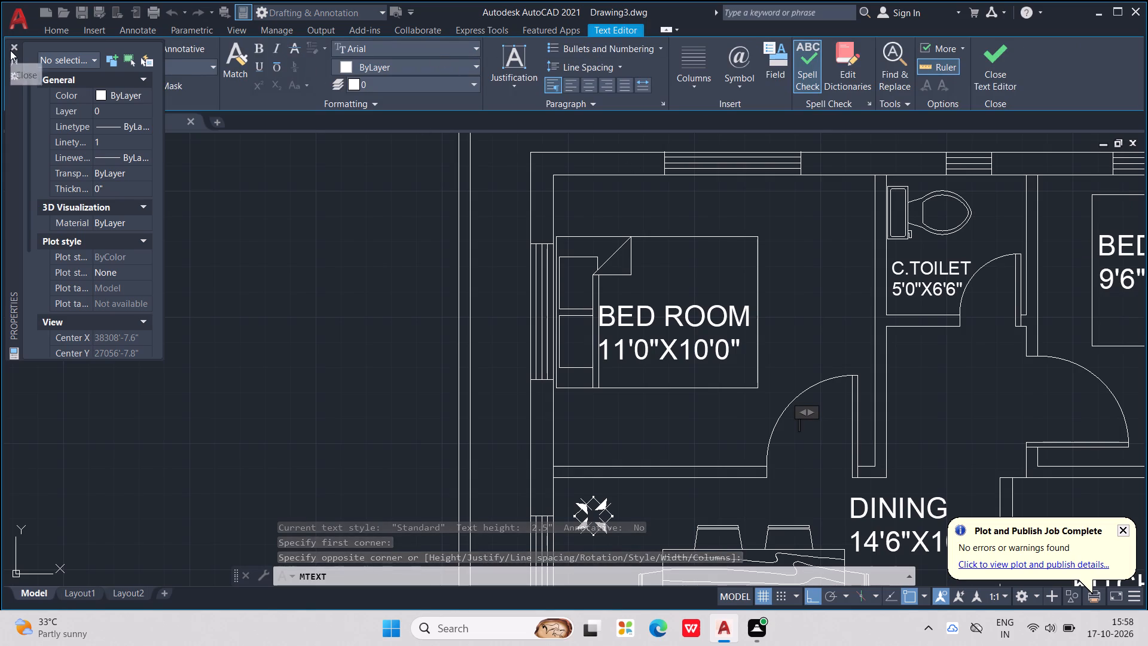
left_click(218, 65)
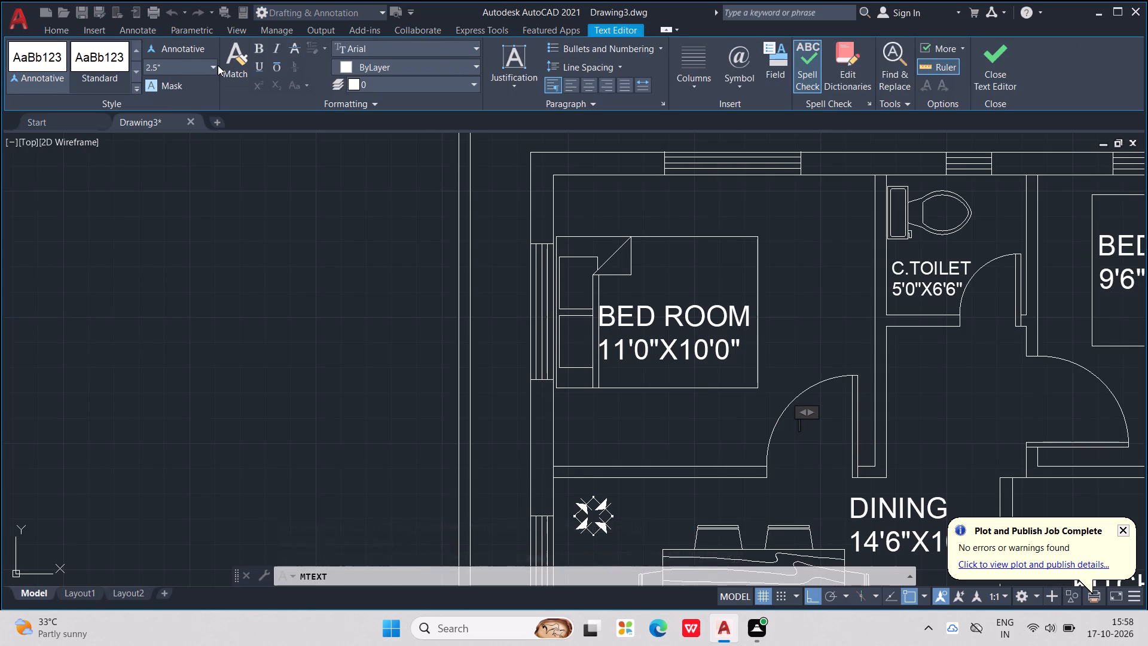
left_click(213, 68)
left_click(190, 89)
type("D1")
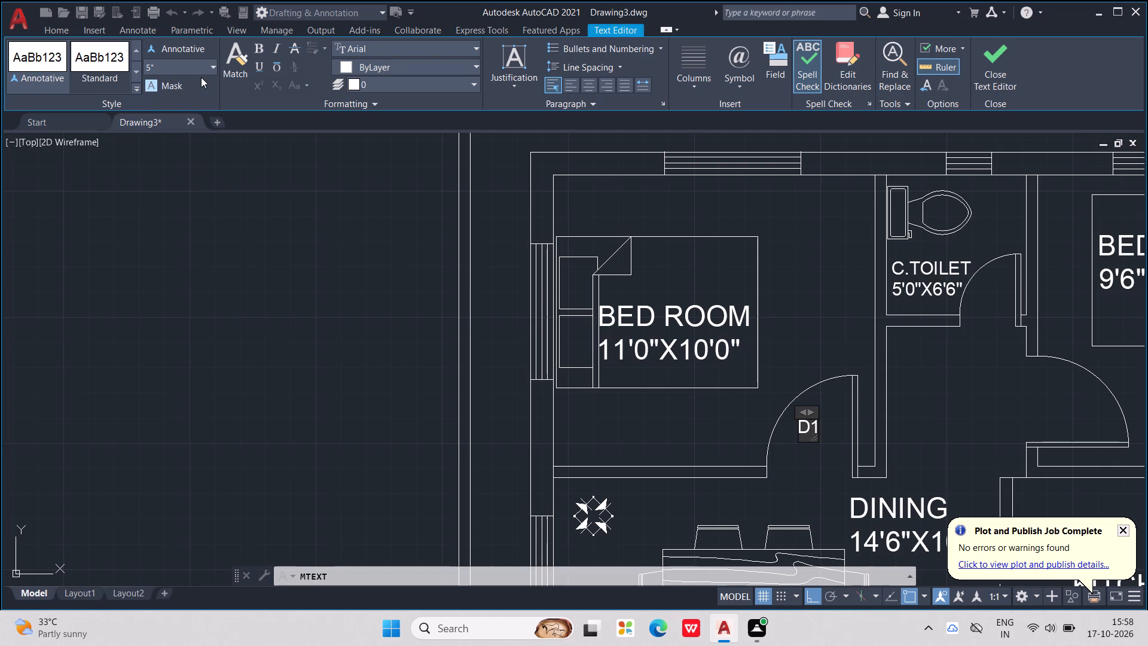
left_click(786, 288)
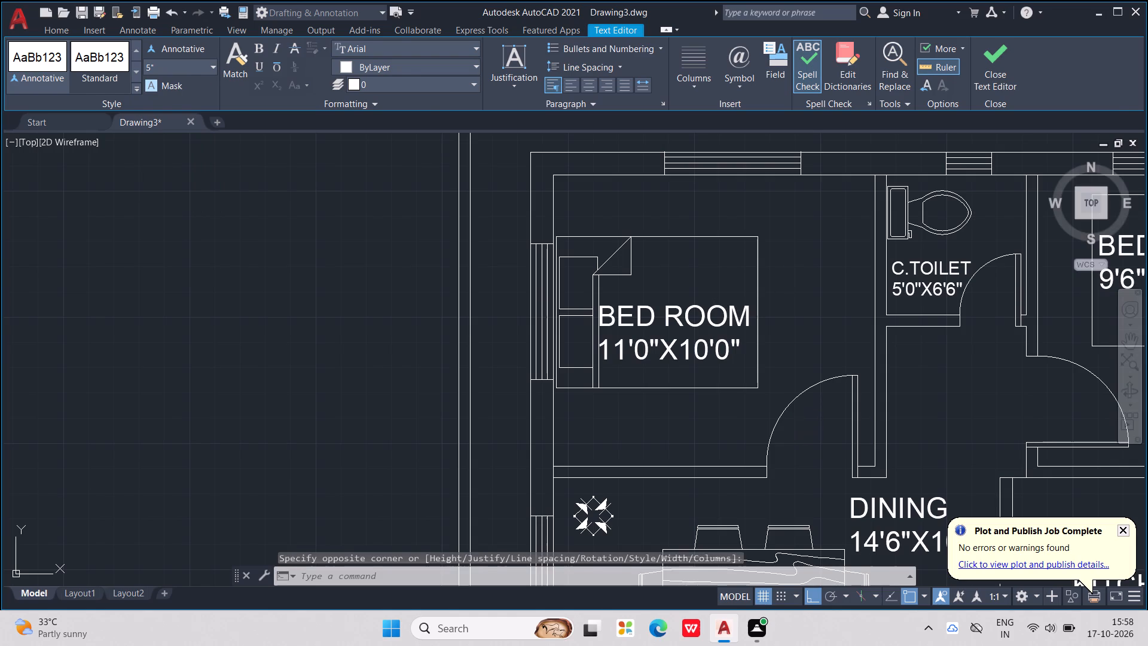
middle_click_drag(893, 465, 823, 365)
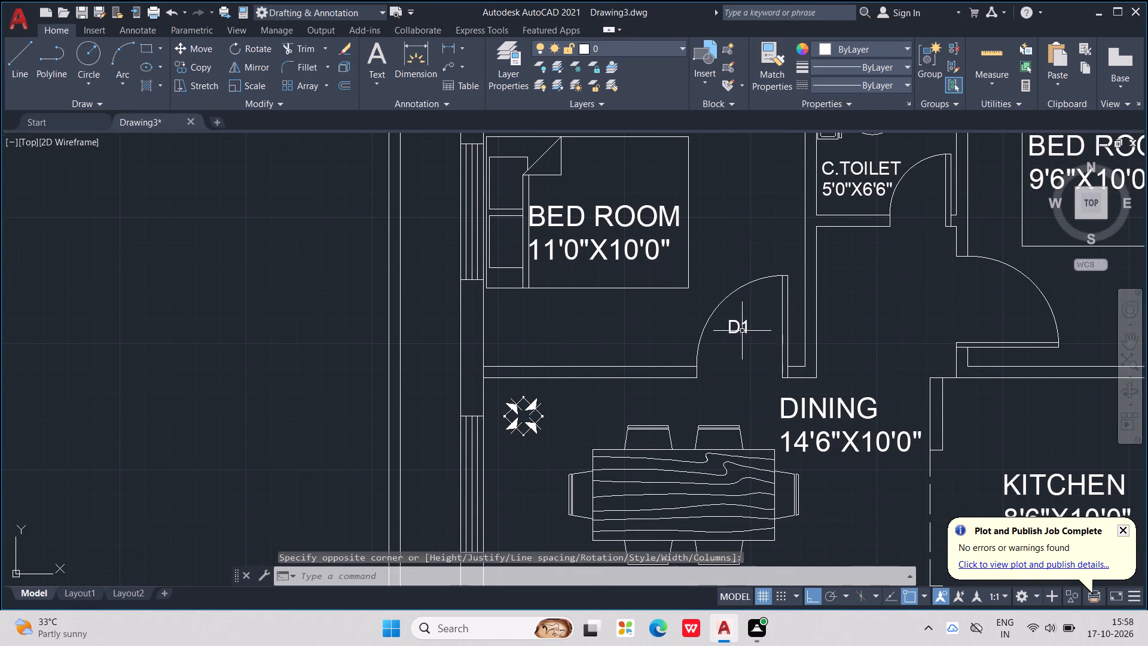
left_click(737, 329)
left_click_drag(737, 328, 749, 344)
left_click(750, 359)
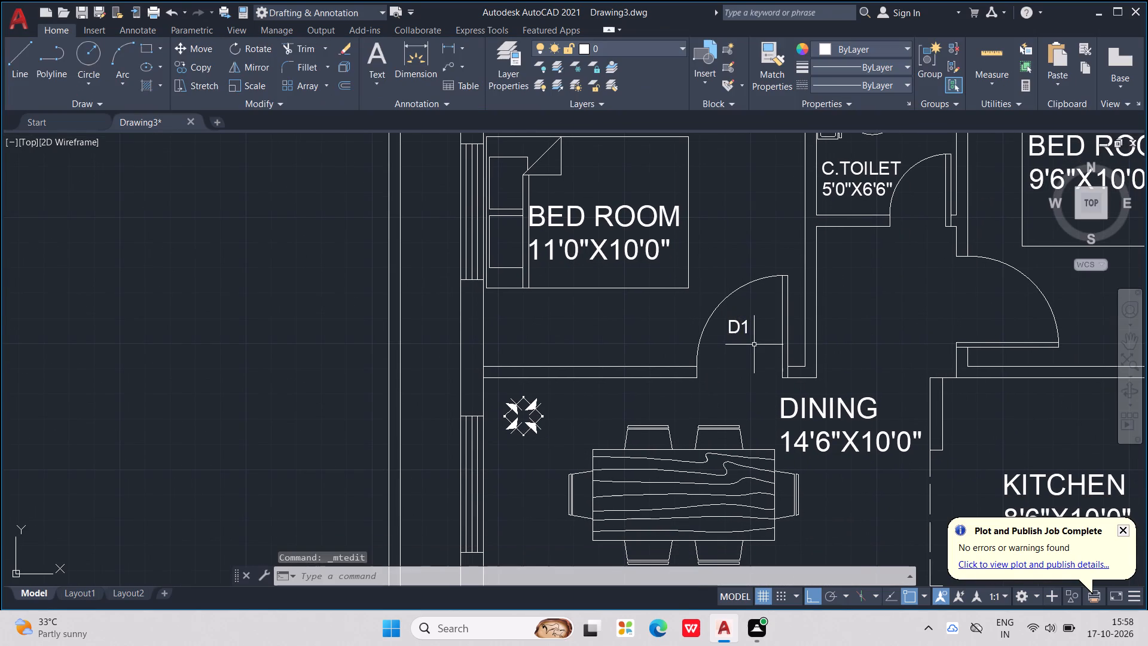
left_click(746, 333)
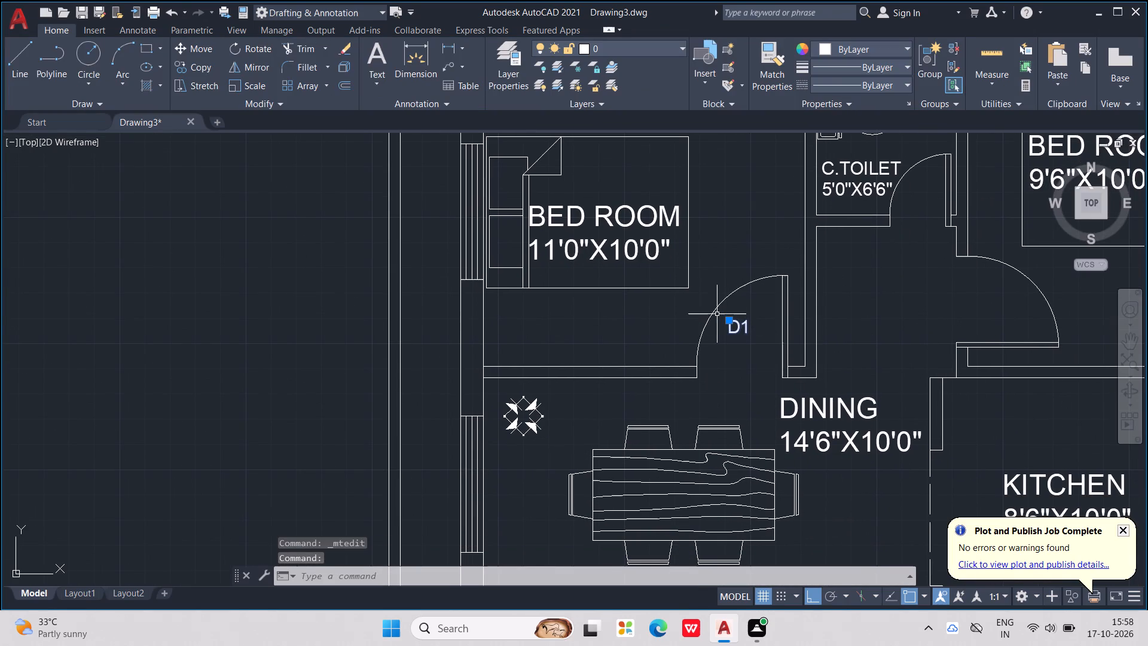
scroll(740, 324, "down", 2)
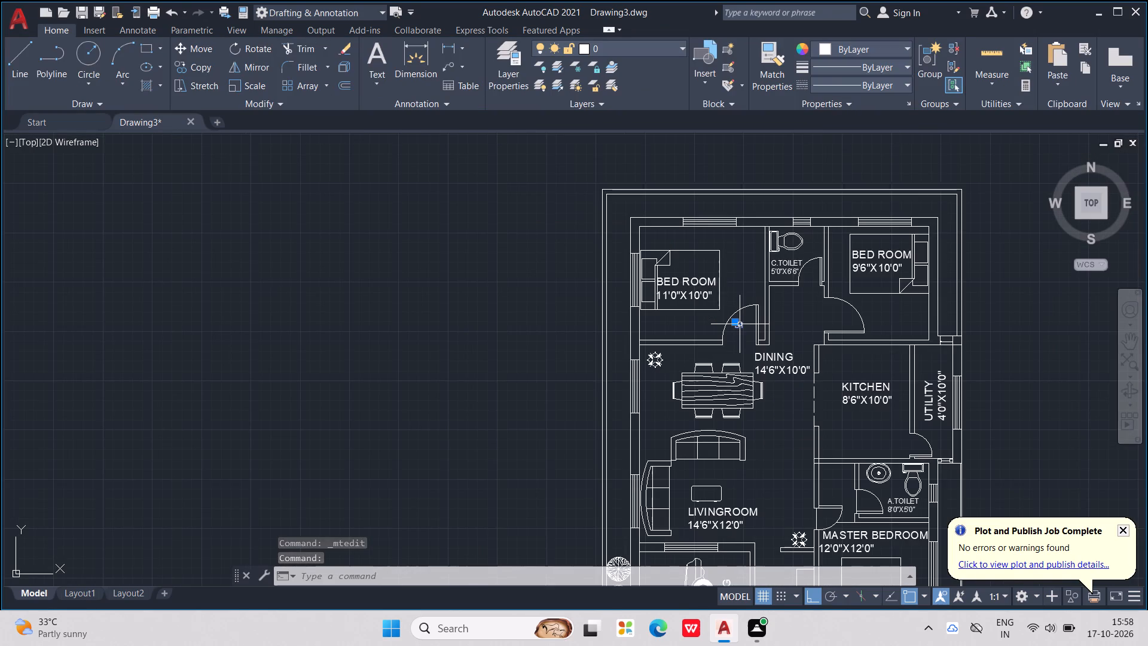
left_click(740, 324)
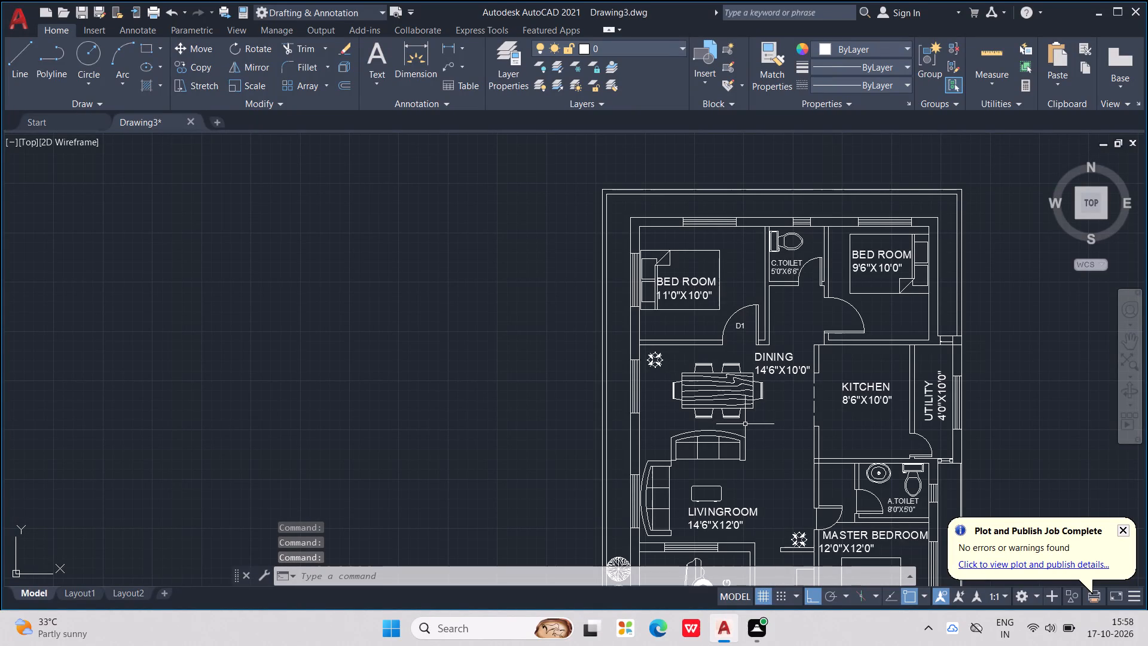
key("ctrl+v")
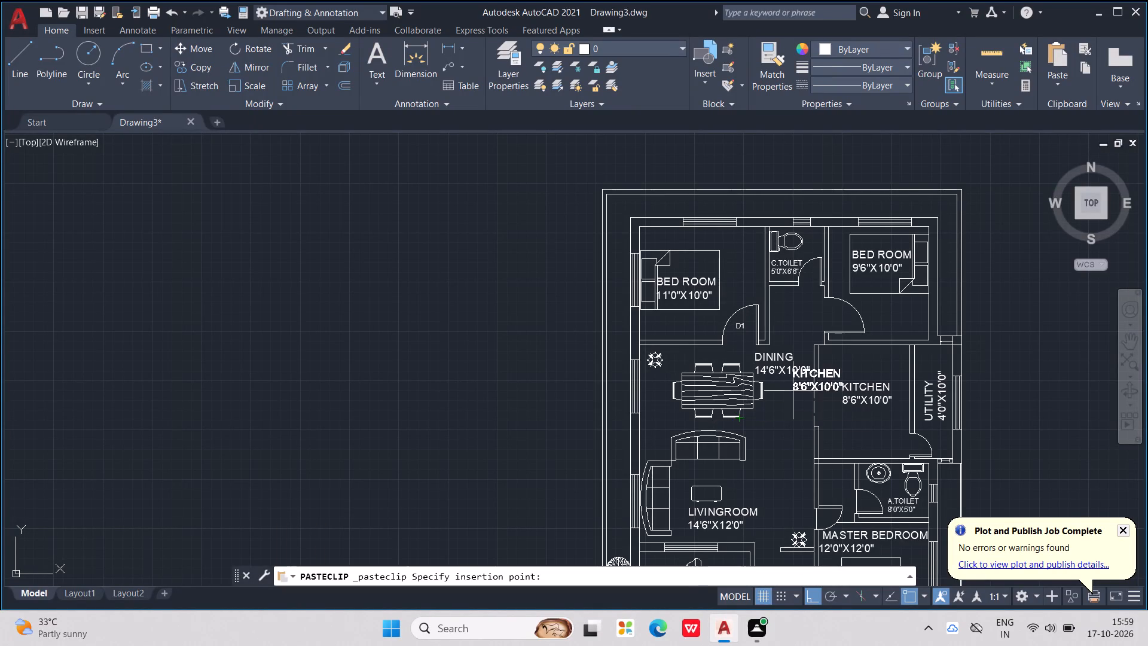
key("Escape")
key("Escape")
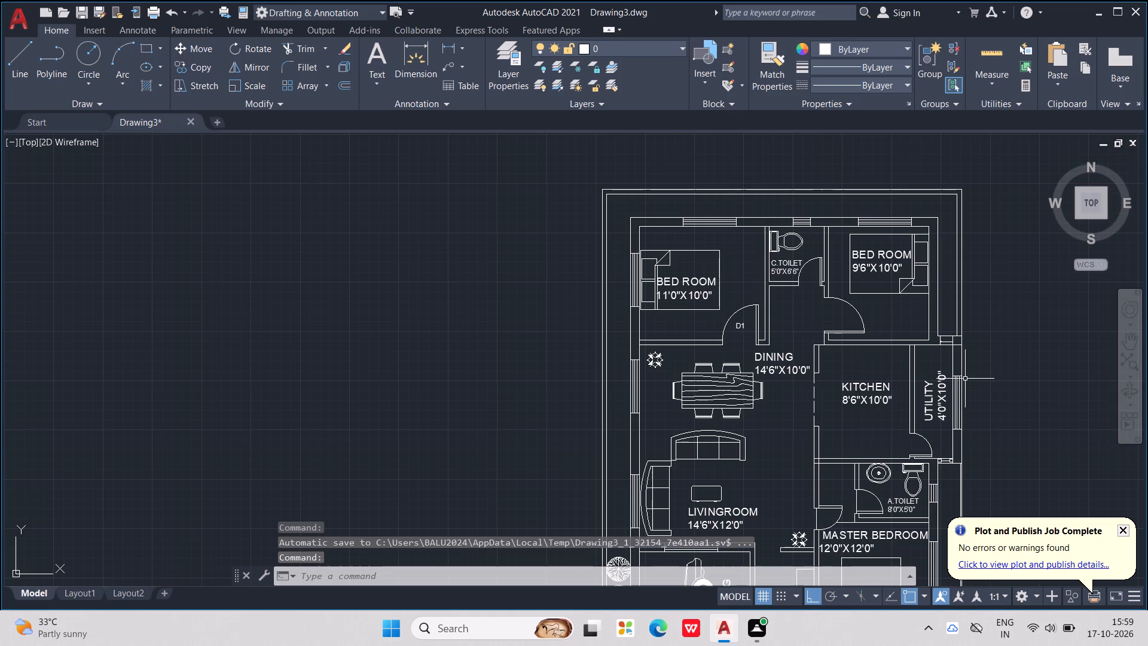
Copy the D1 tag into the door swing of the 9'6"X10'0" bedroom.
scroll(792, 313, "up", 1)
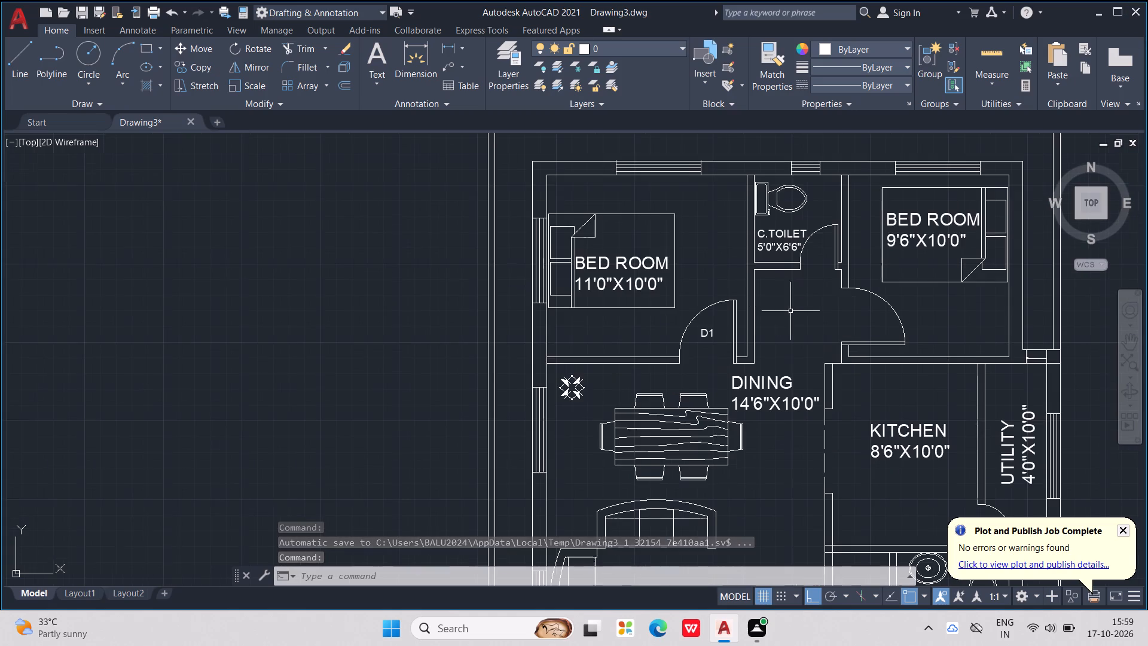
middle_click_drag(793, 322, 918, 322)
scroll(862, 324, "up", 1)
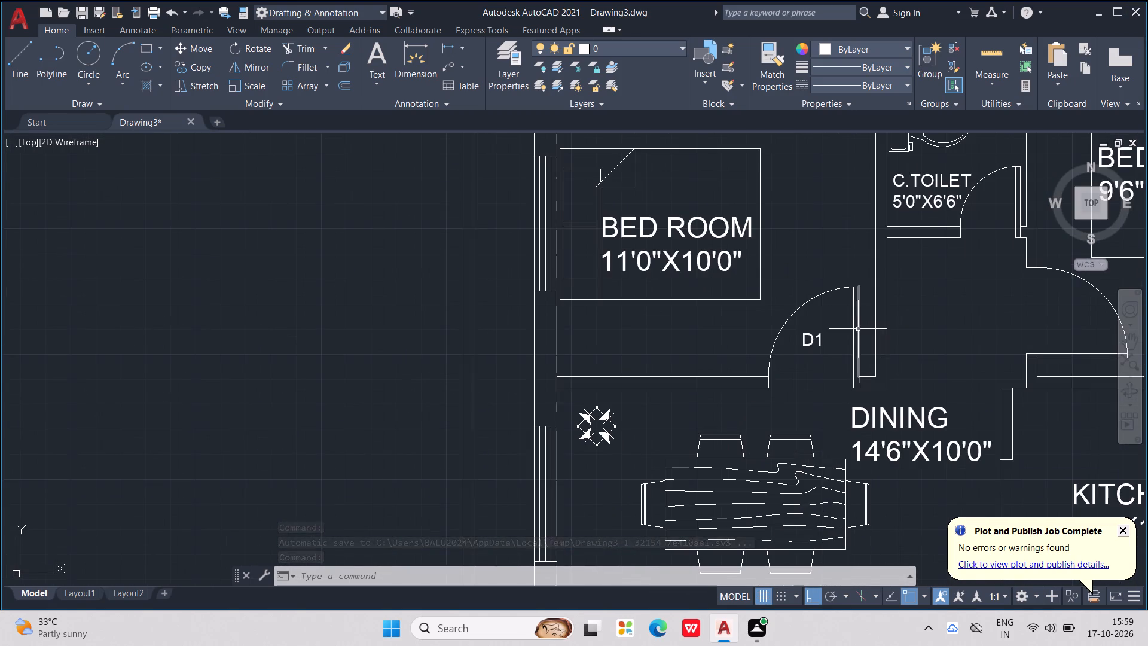
scroll(852, 333, "up", 2)
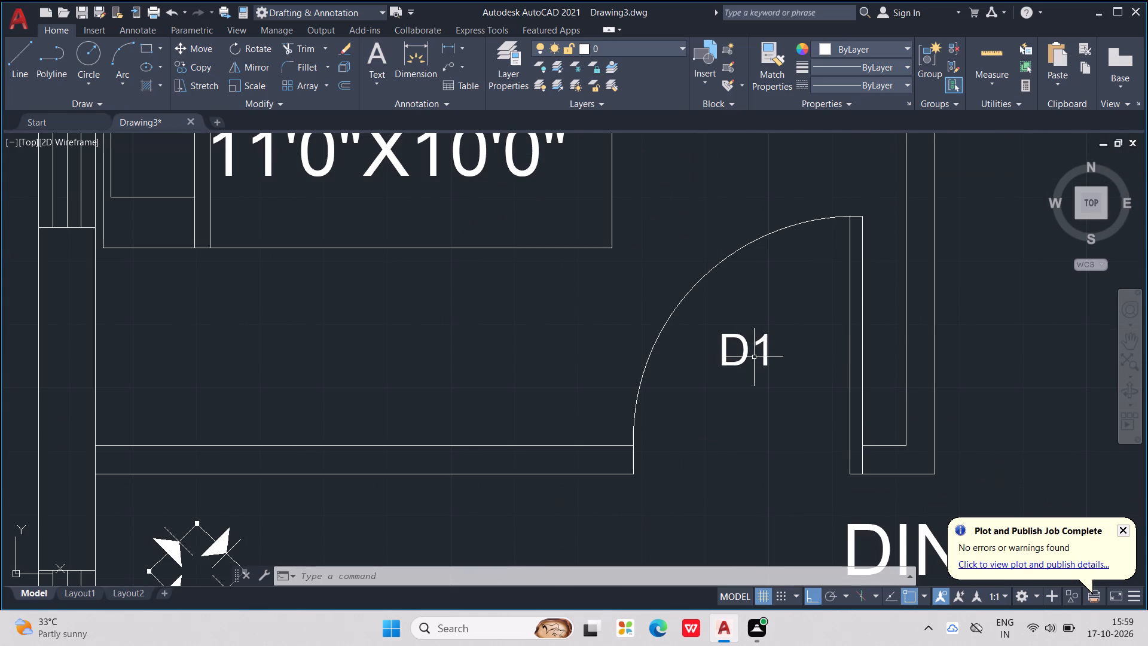
left_click(765, 343)
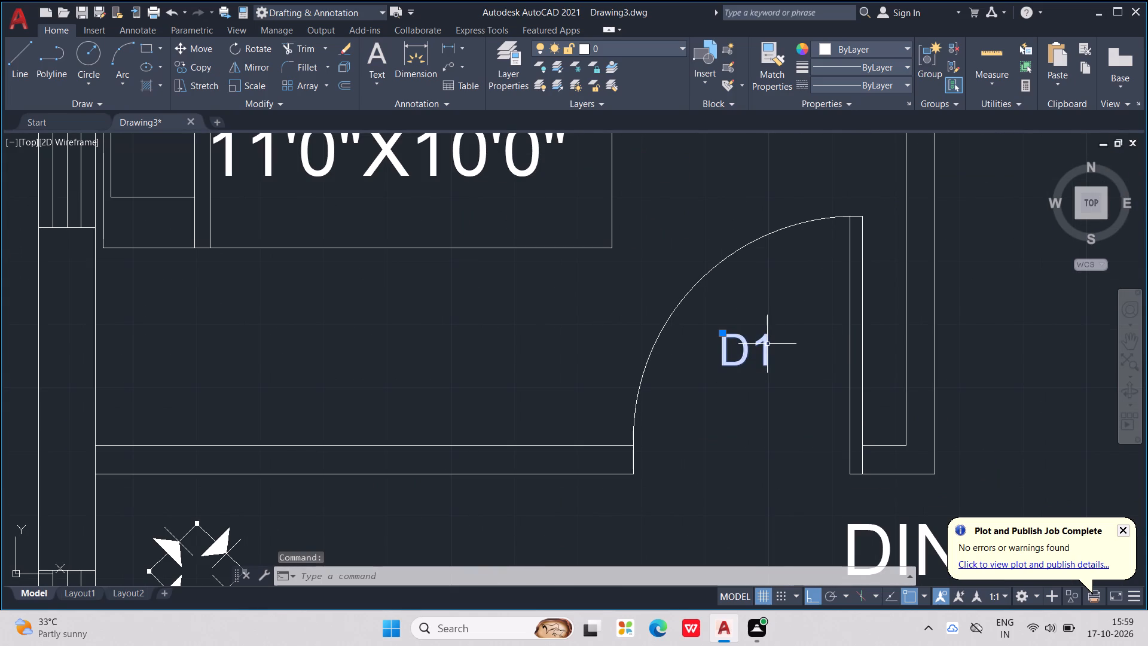
key("ctrl+c")
key("ctrl+v")
scroll(808, 366, "down", 2)
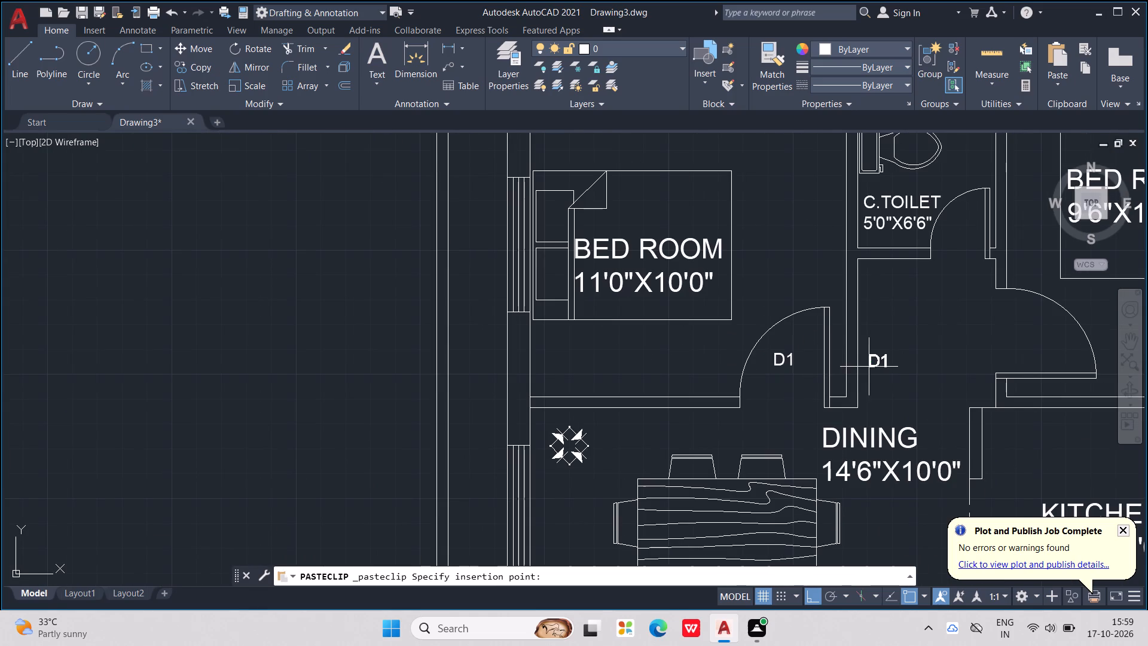
scroll(908, 329, "down", 1)
middle_click_drag(908, 329, 854, 330)
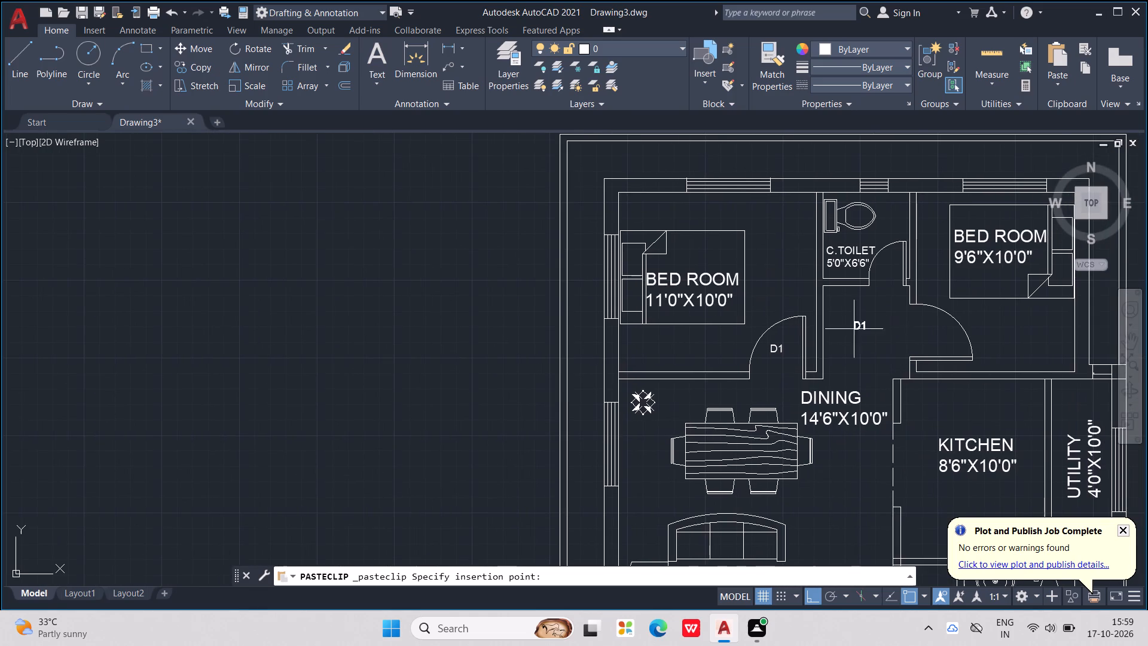
scroll(891, 335, "up", 1)
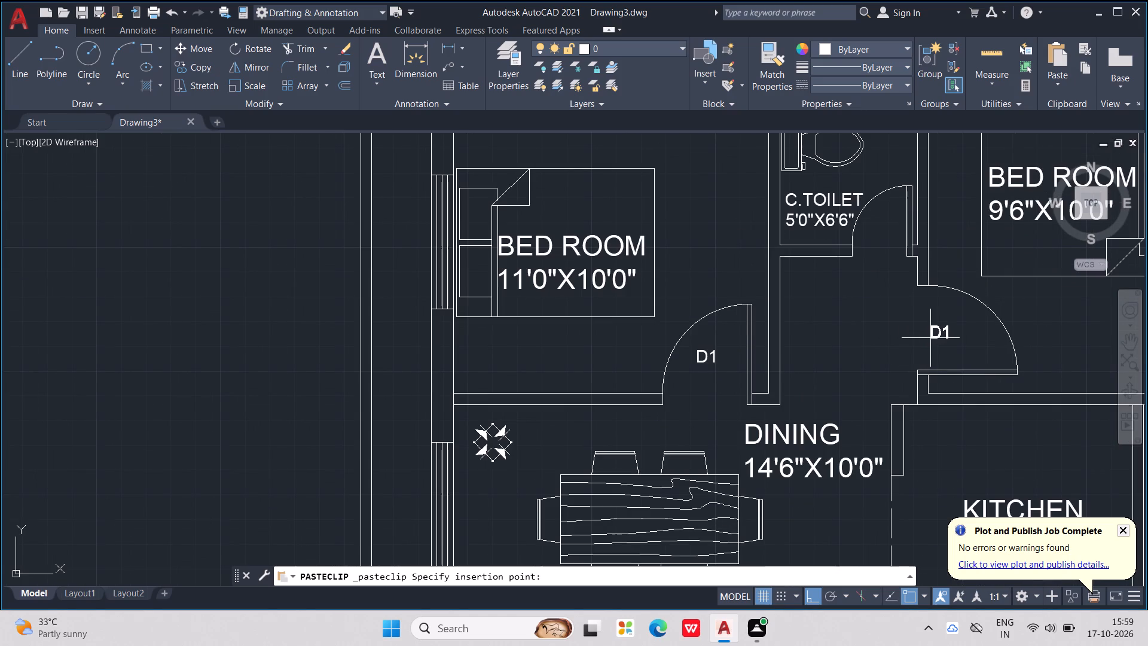
left_click(936, 337)
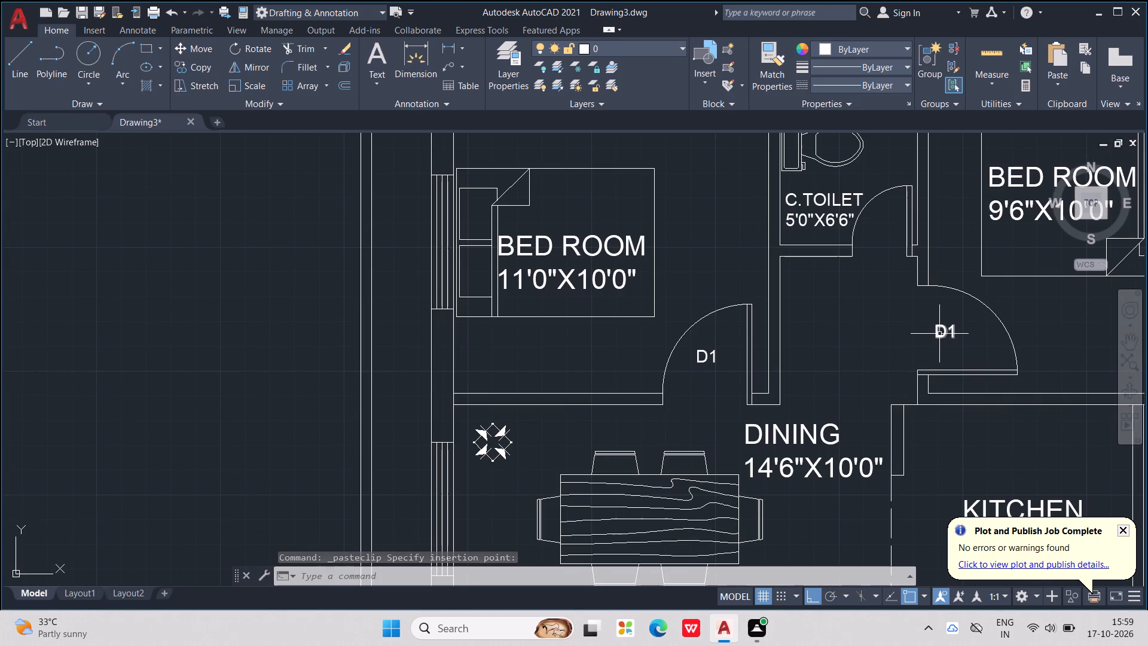
Copy the 9'6"X10'0" bedroom's door tag into the door swing of the C.TOILET.
left_click(939, 334)
key("ctrl+c")
key("ctrl+v")
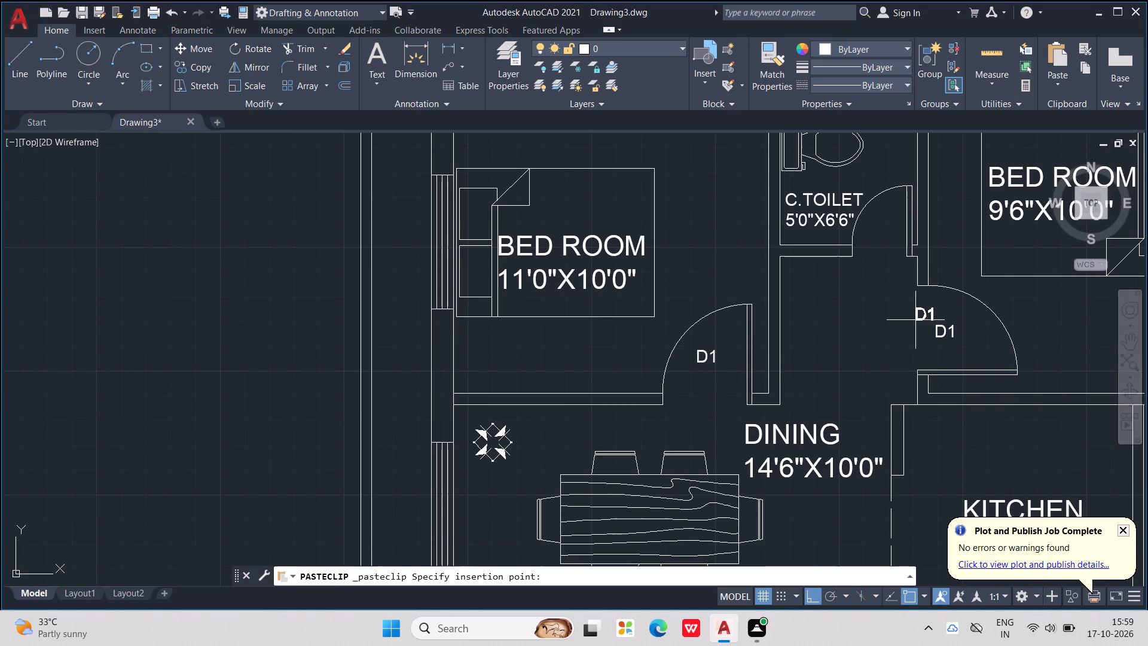
middle_click_drag(893, 301, 889, 411)
scroll(874, 361, "up", 2)
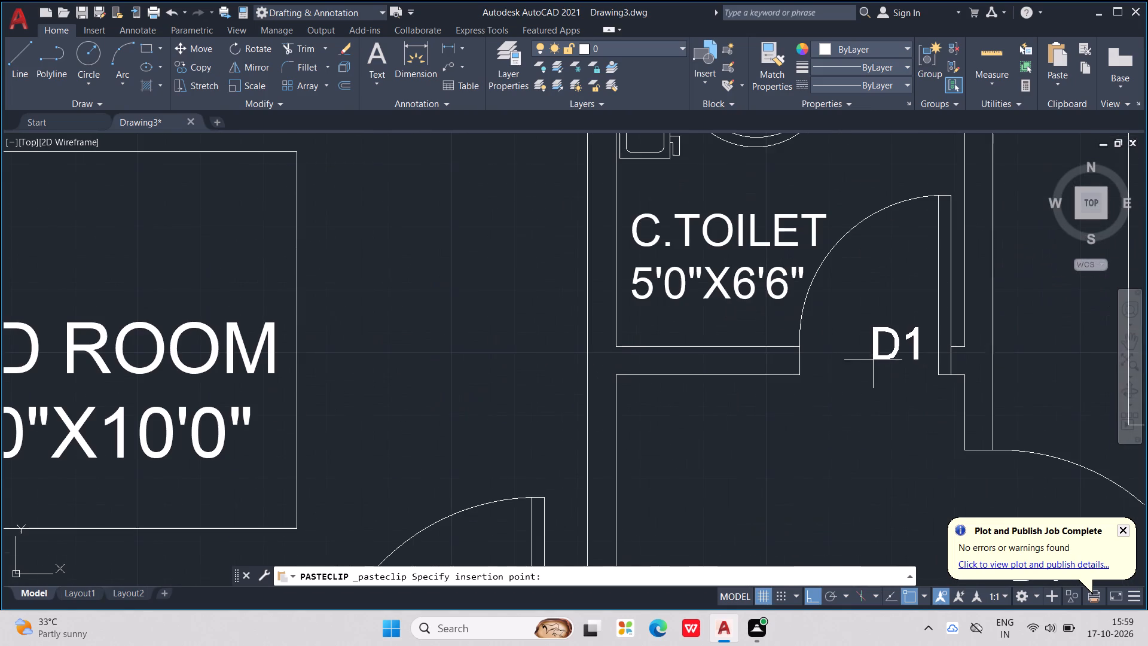
left_click(857, 327)
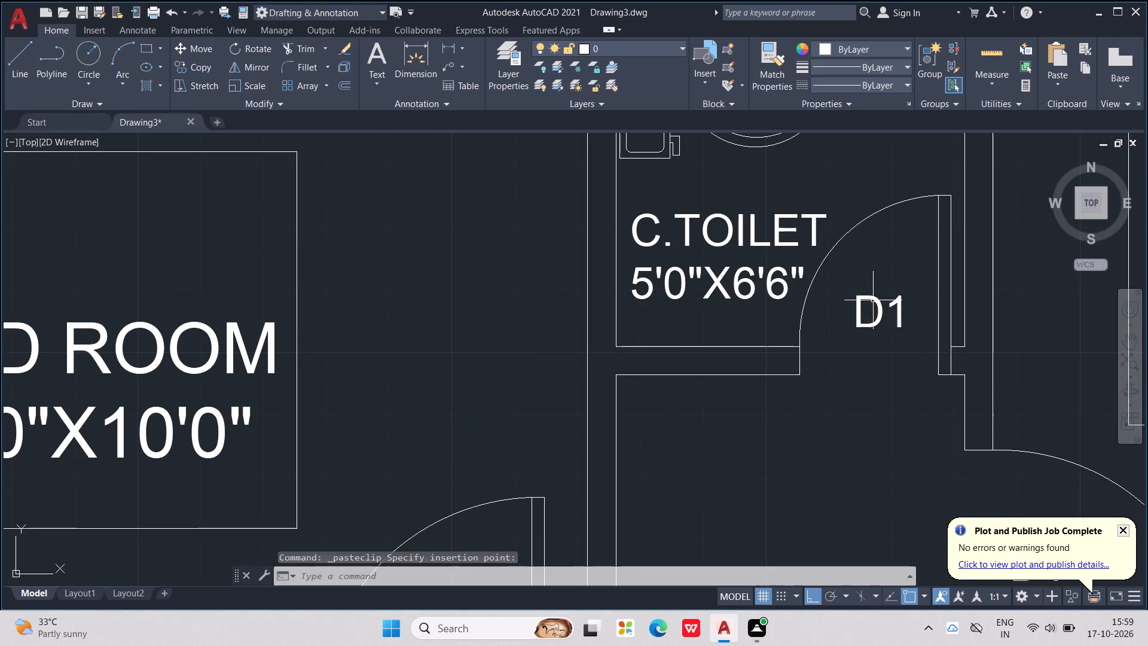
Change the C.TOILET door tag's text to D2.
double_click(873, 300)
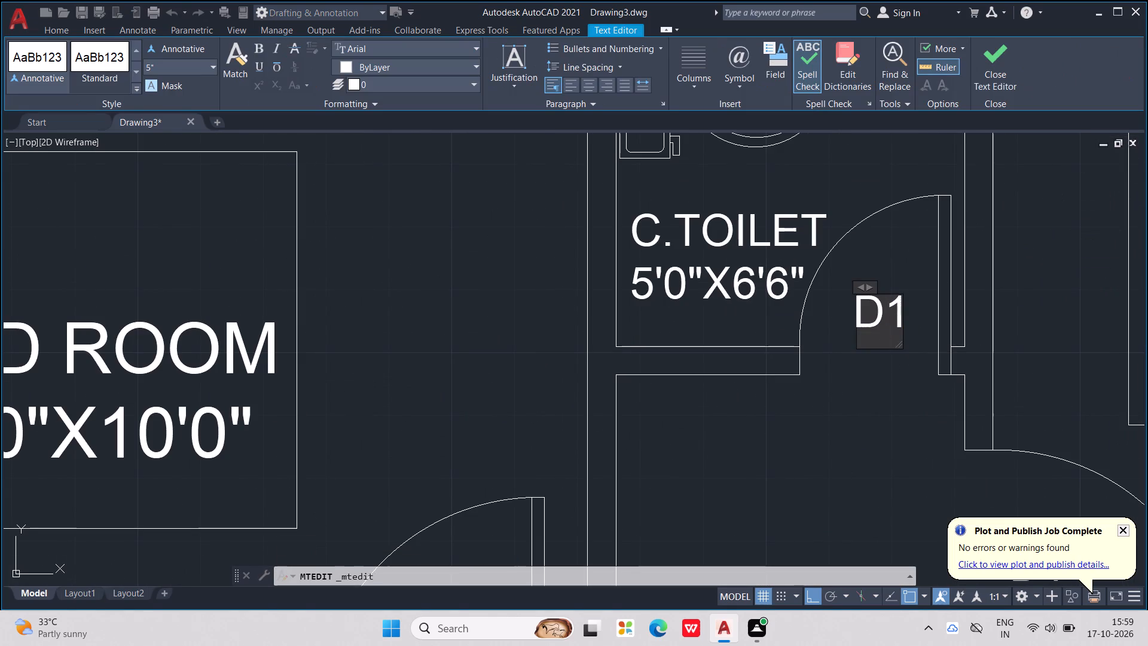
left_click(904, 311)
key("BackSpace")
key("2")
scroll(891, 291, "down", 2)
left_click(876, 331)
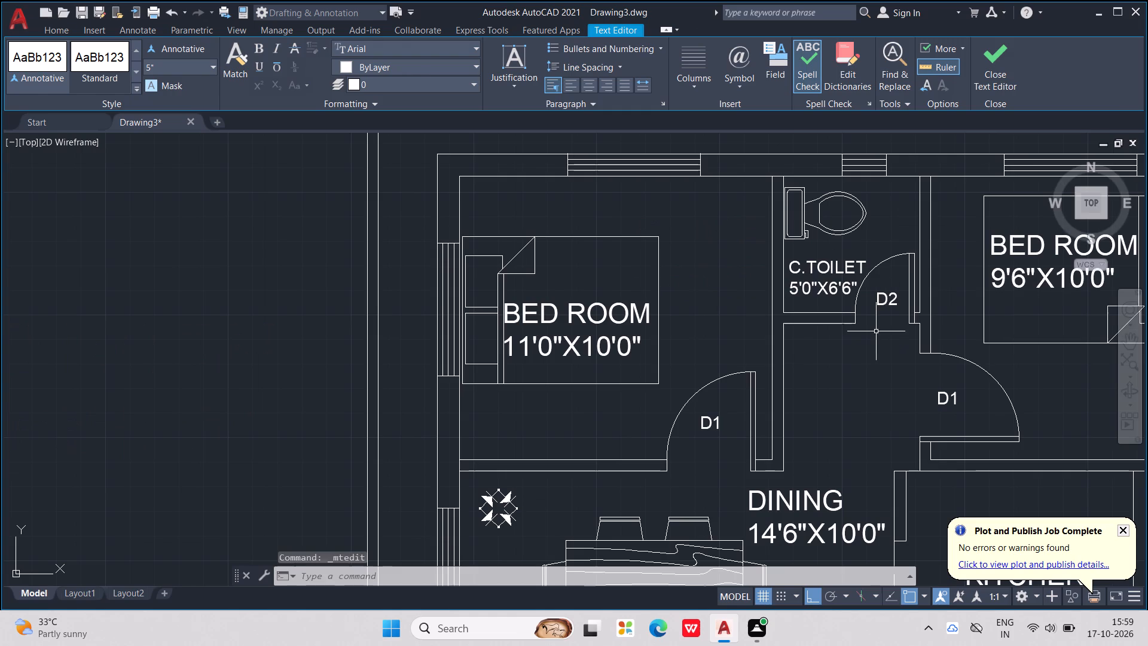
Copy the D1 tag from the 11'0"X10'0" bedroom door into the master bedroom's door swing.
middle_click_drag(965, 364, 856, 333)
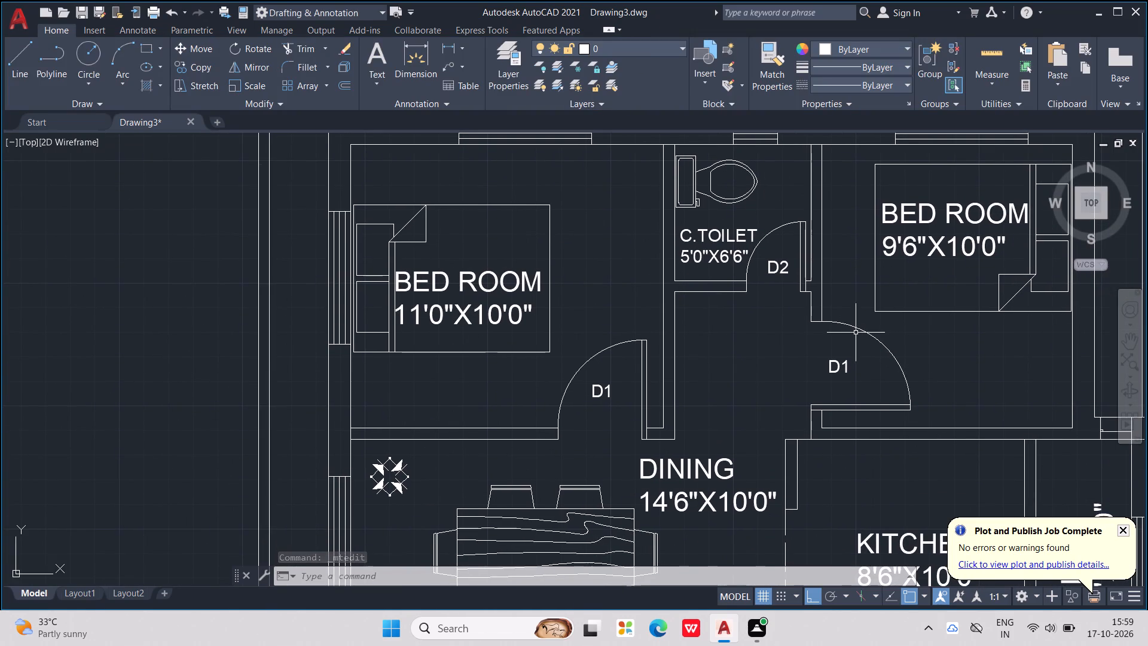
middle_click_drag(833, 366, 880, 330)
middle_click_drag(766, 336, 891, 335)
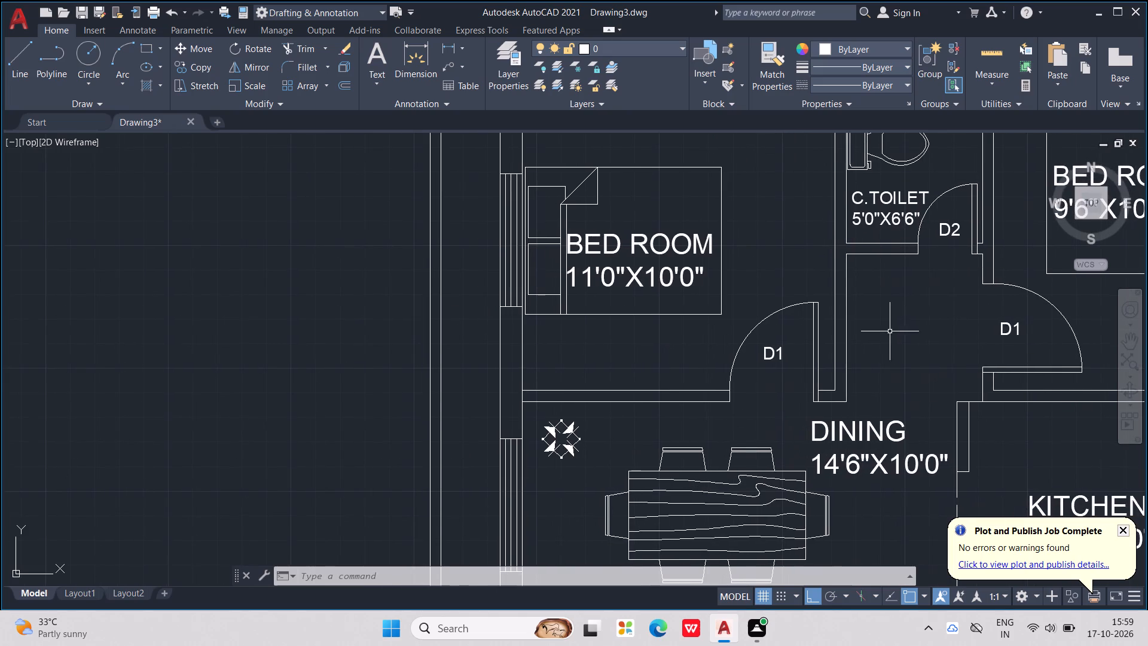
left_click(779, 351)
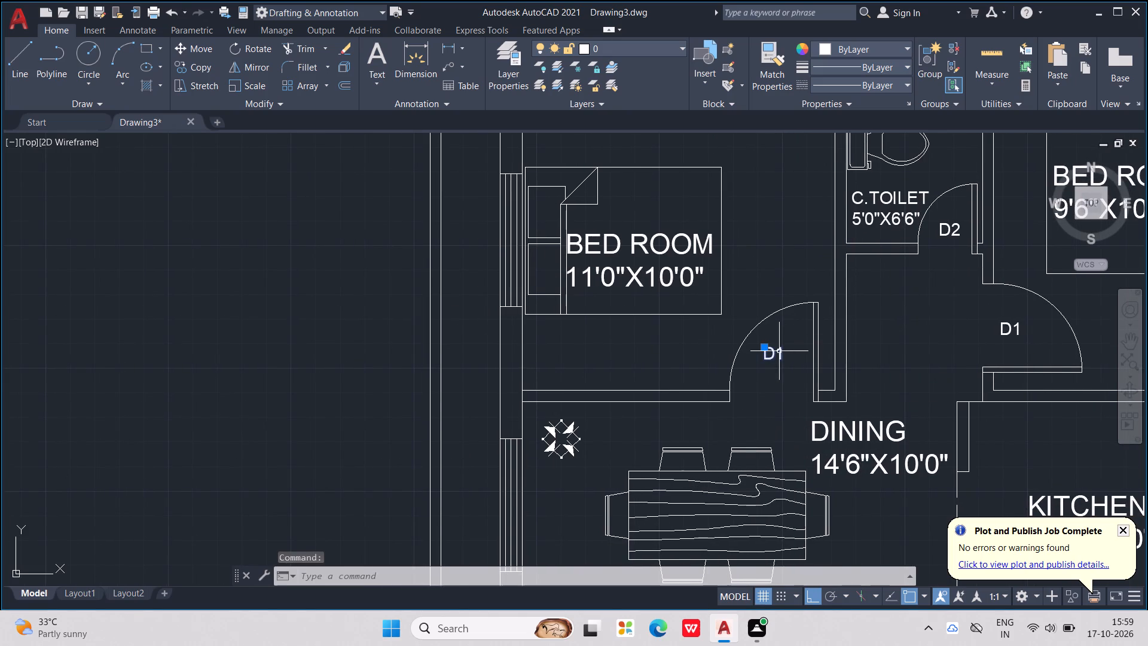
key("ctrl+c")
key("ctrl+v")
scroll(778, 352, "down", 2)
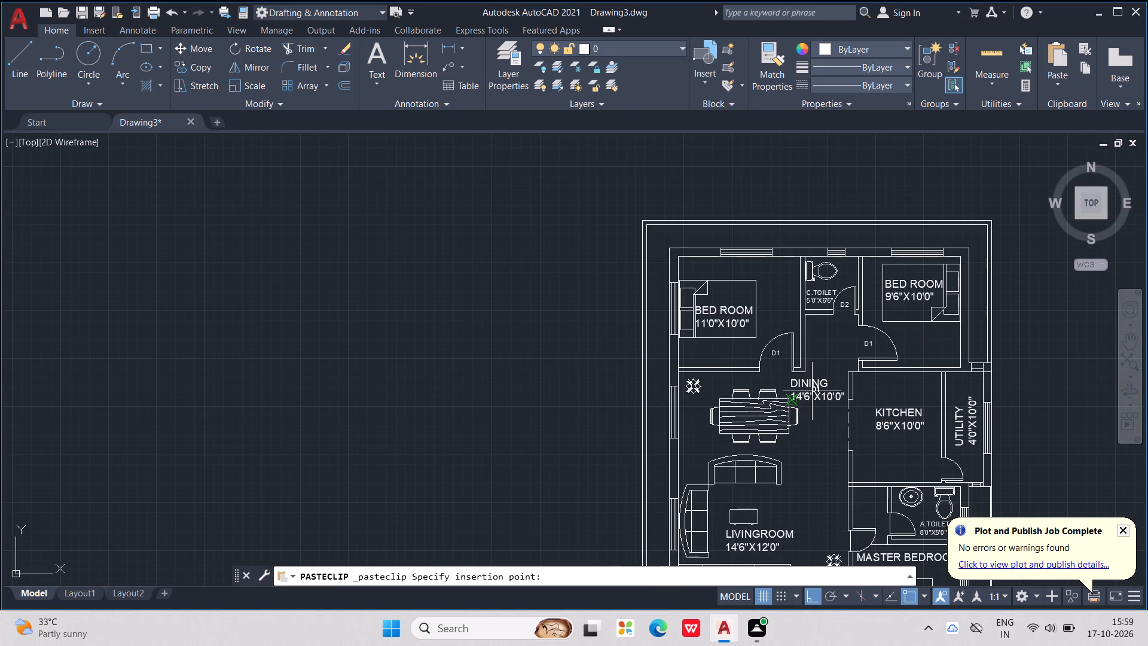
middle_click_drag(816, 407, 799, 386)
scroll(849, 543, "up", 1)
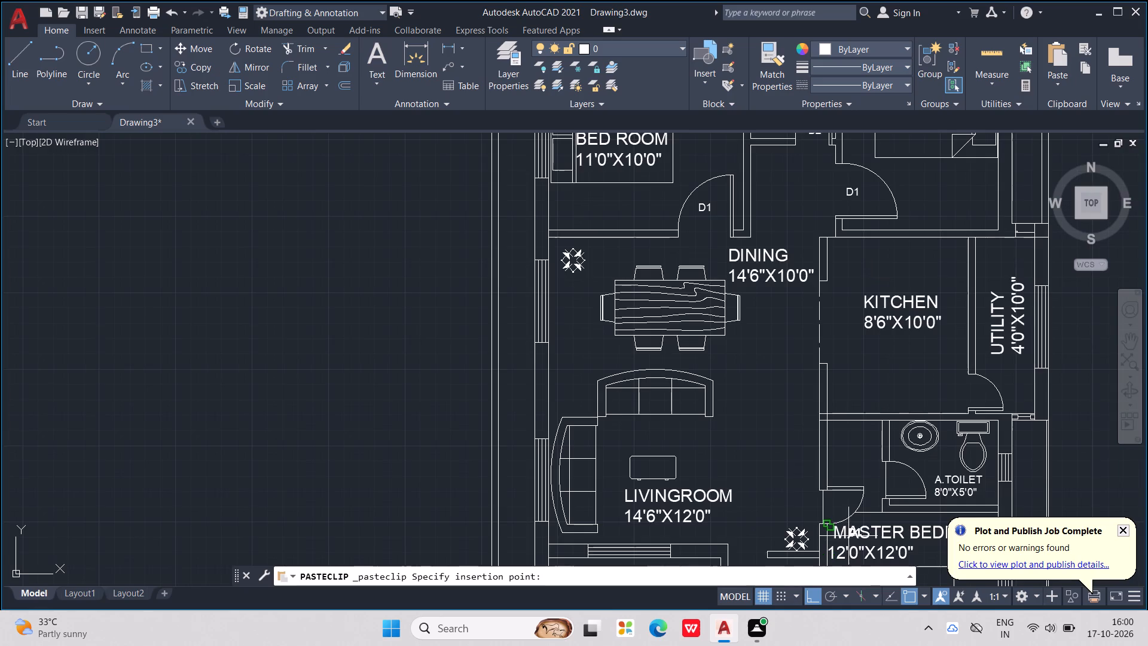
scroll(843, 529, "up", 2)
left_click(811, 474)
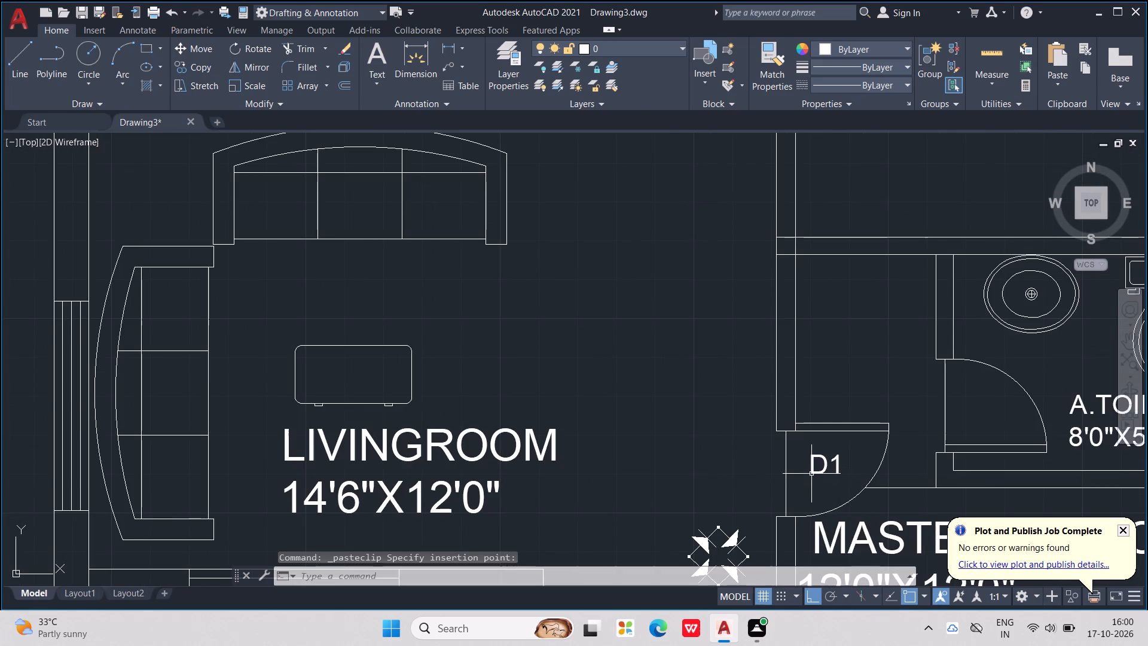
Paste a copy of the D1 tag into the A.TOILET door swing.
key("ctrl+v")
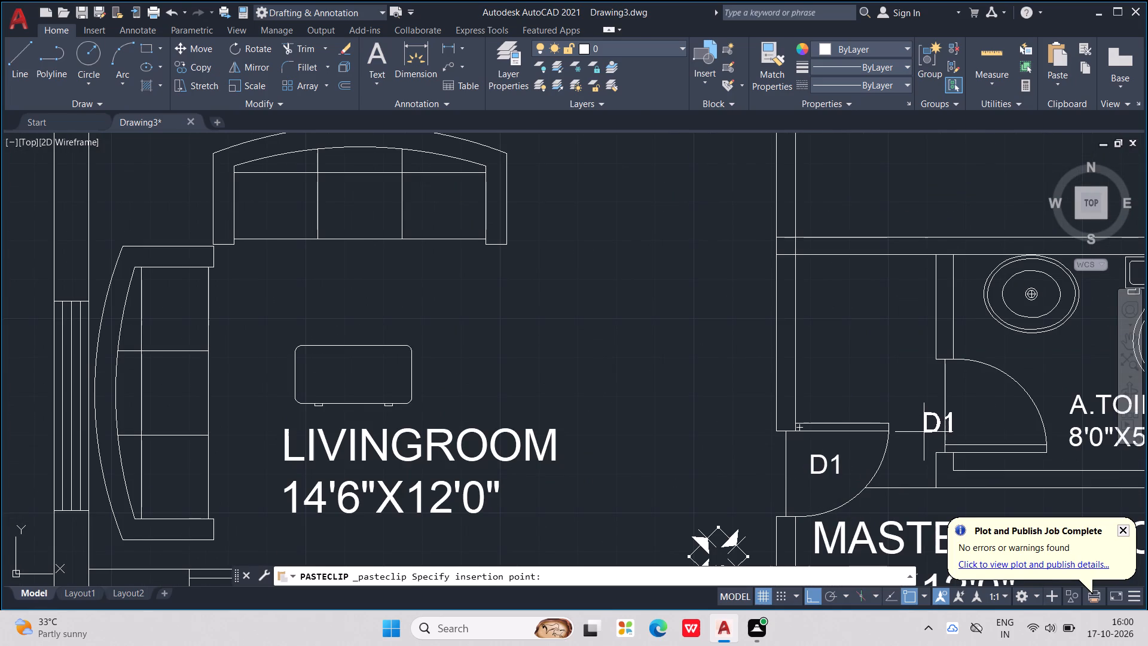
middle_click_drag(869, 436, 840, 436)
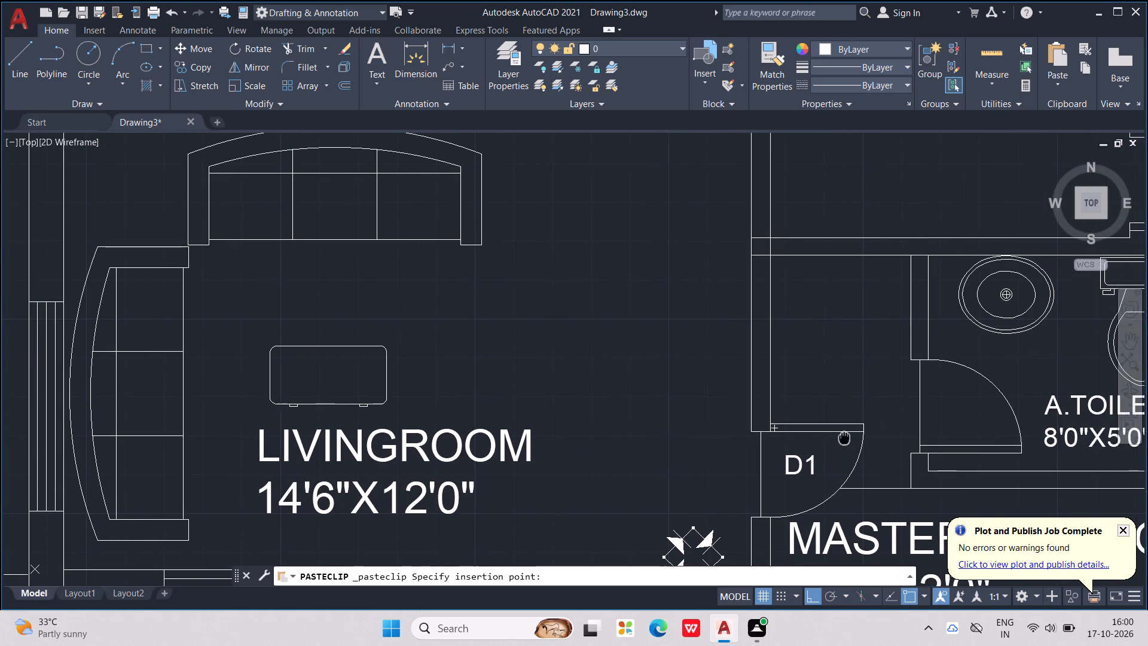
middle_click_drag(840, 436, 799, 432)
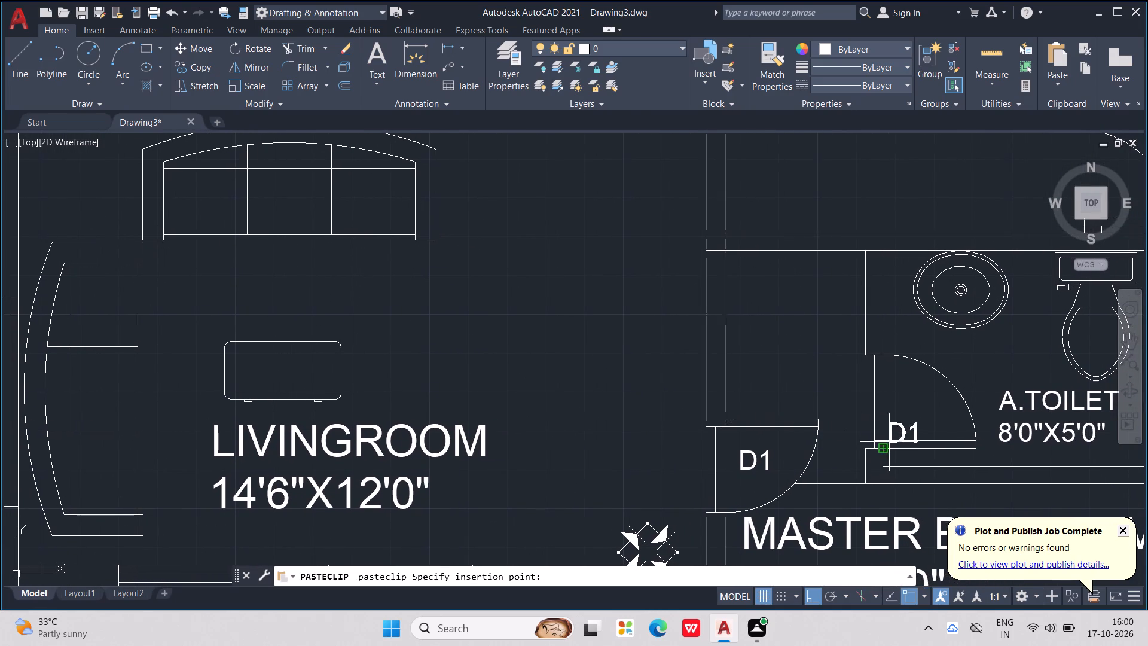
middle_click_drag(887, 438, 868, 458)
scroll(871, 455, "up", 1)
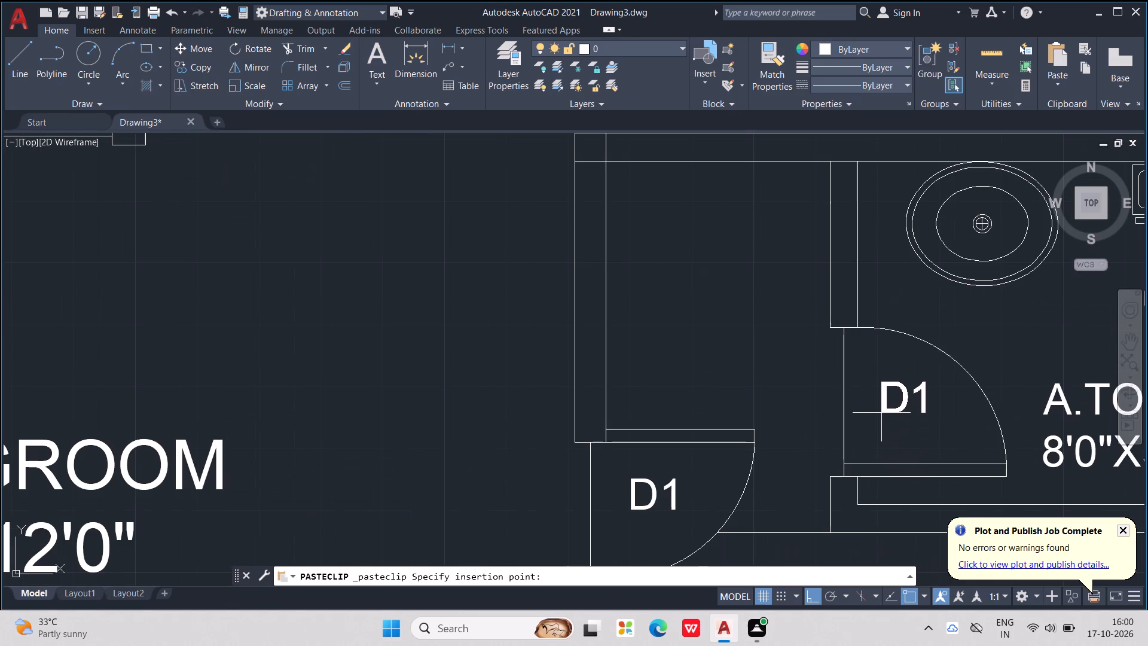
left_click(881, 411)
scroll(881, 411, "down", 2)
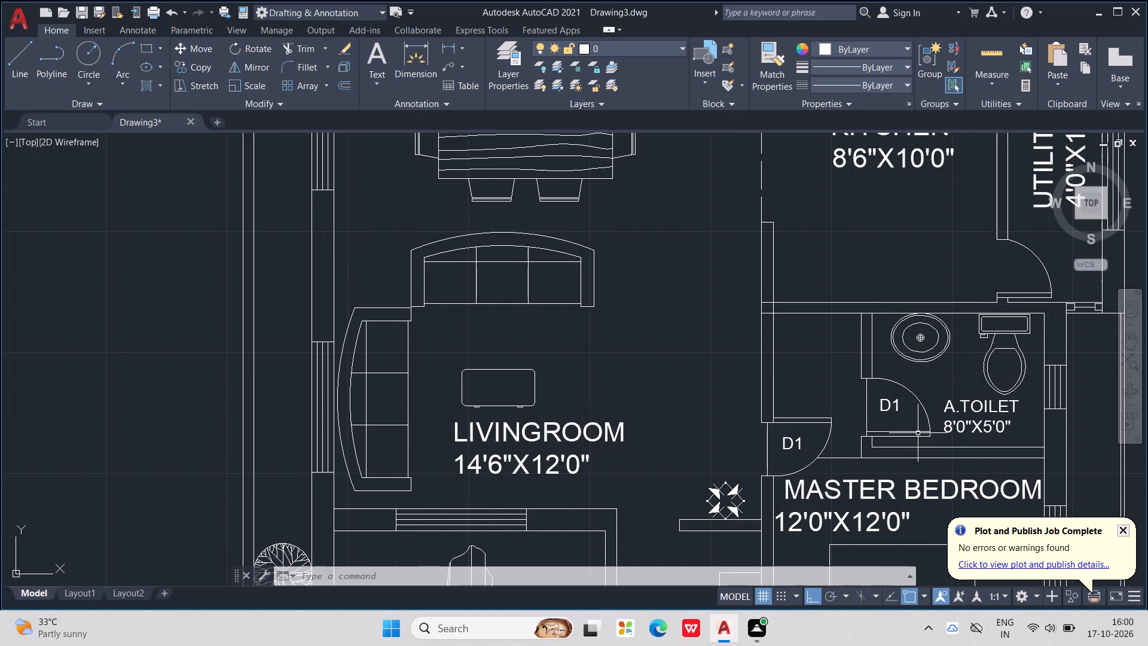
scroll(918, 434, "down", 2)
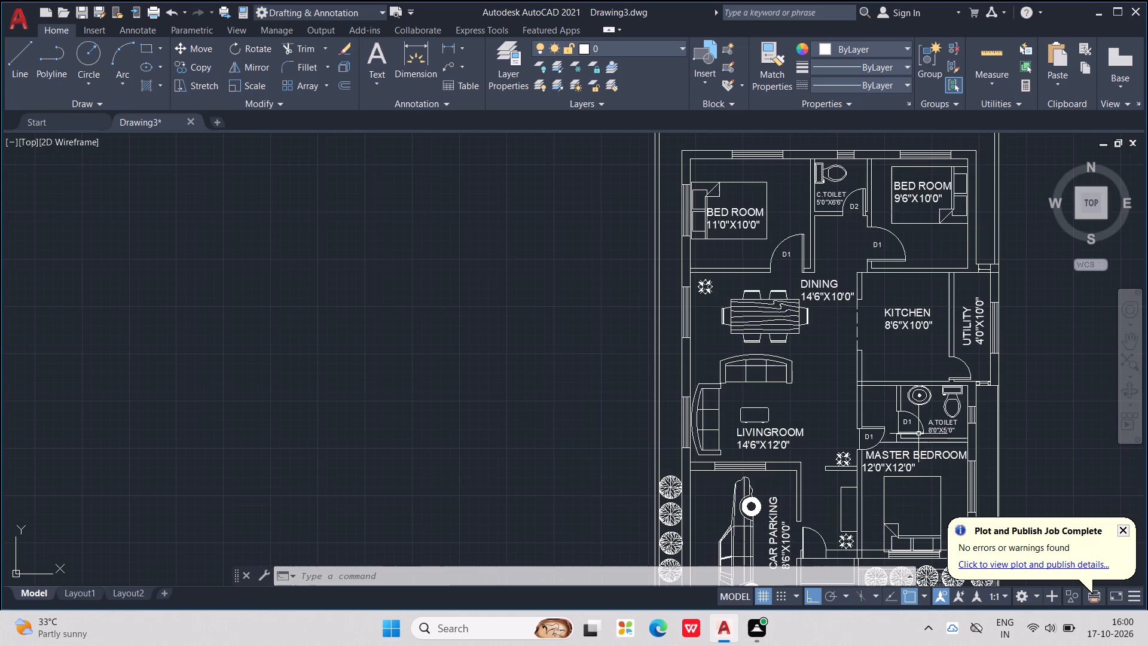
Change the A.TOILET door tag's text to D2.
middle_click_drag(886, 458, 822, 444)
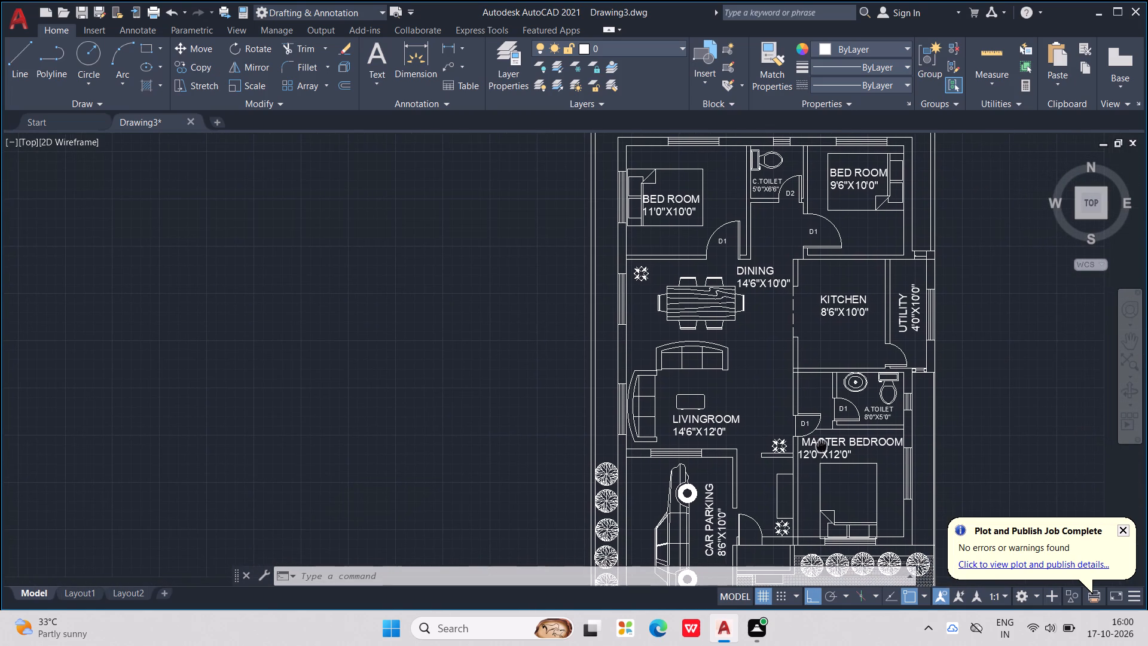
middle_click_drag(822, 444, 818, 447)
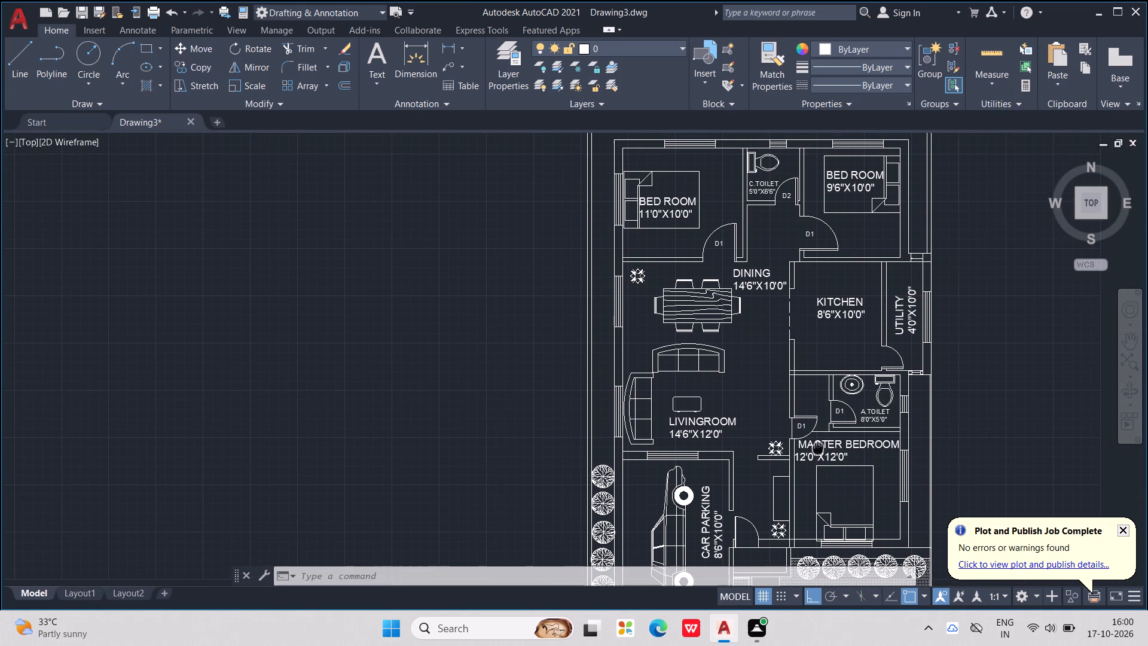
middle_click_drag(818, 447, 819, 456)
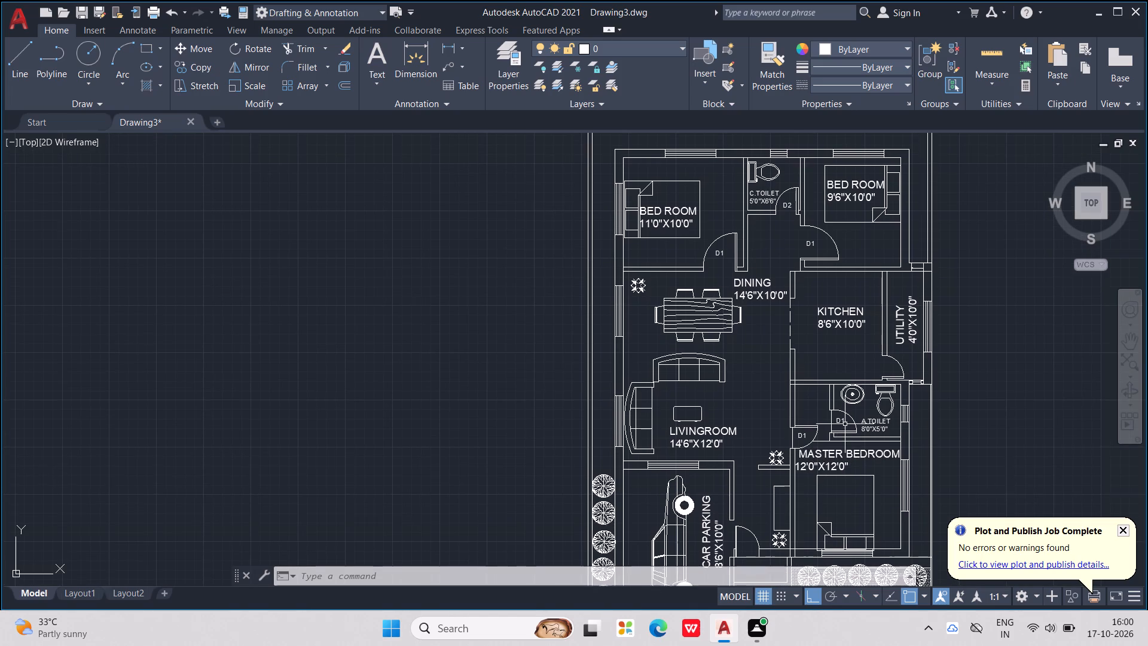
scroll(845, 424, "up", 2)
double_click(834, 418)
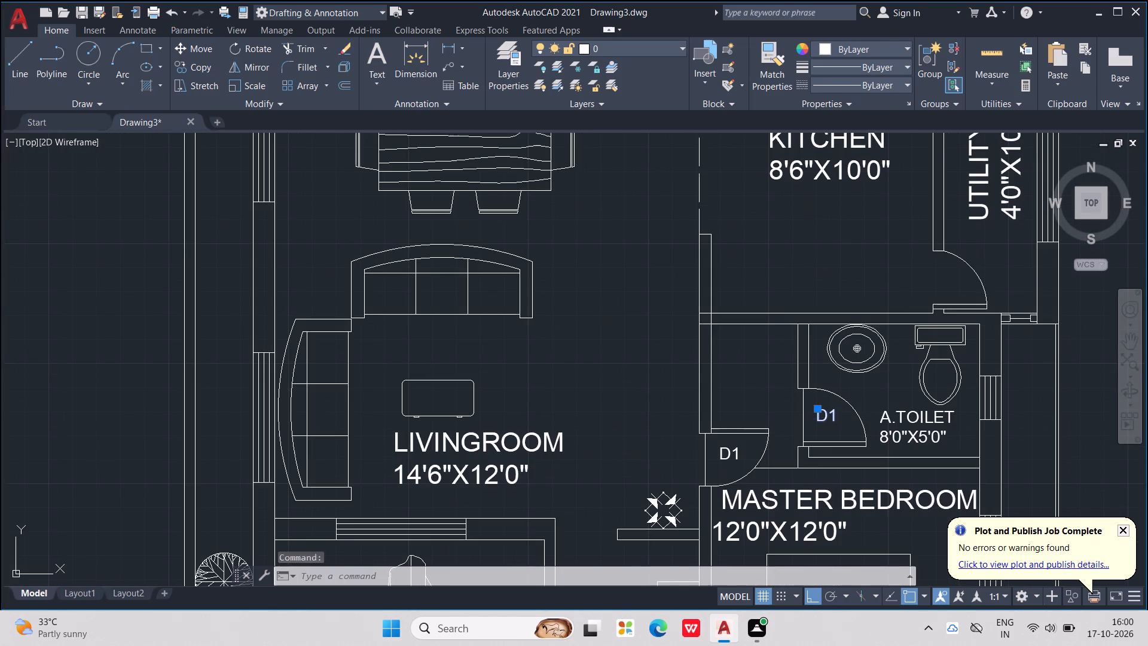
key("BackSpace")
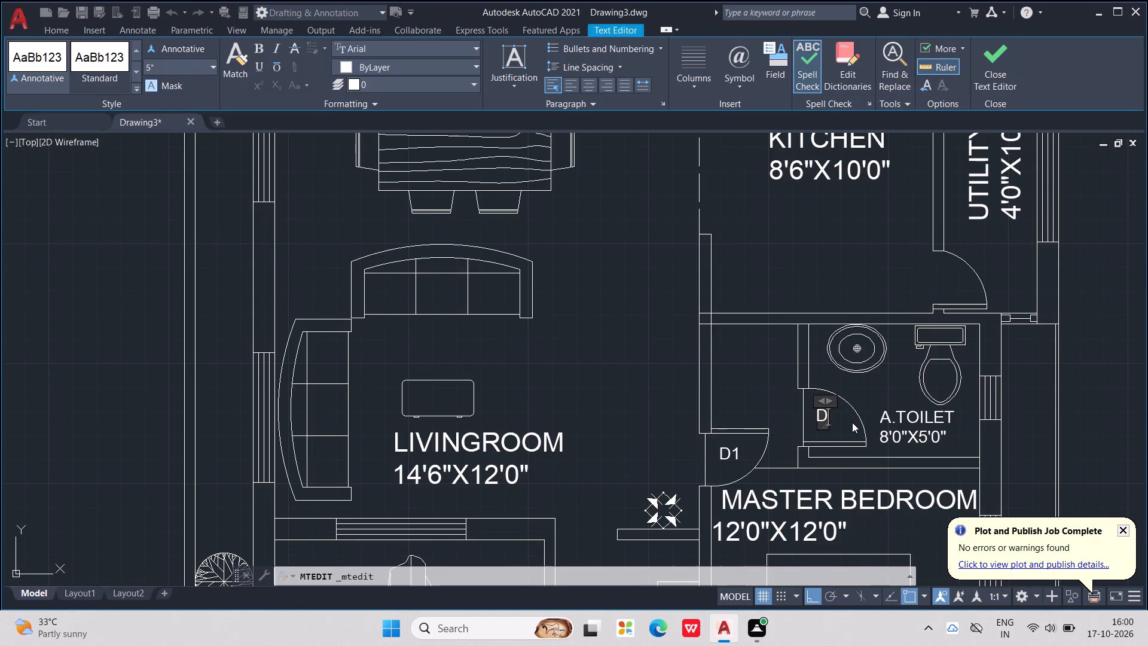
key("2")
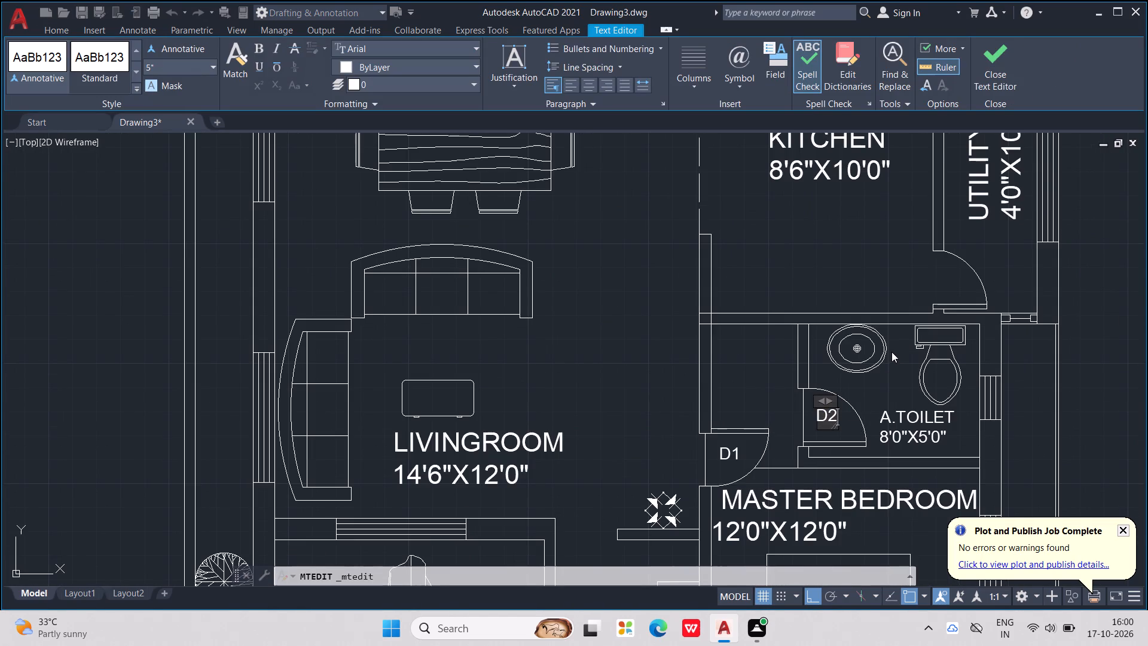
left_click(899, 383)
scroll(899, 383, "down", 1)
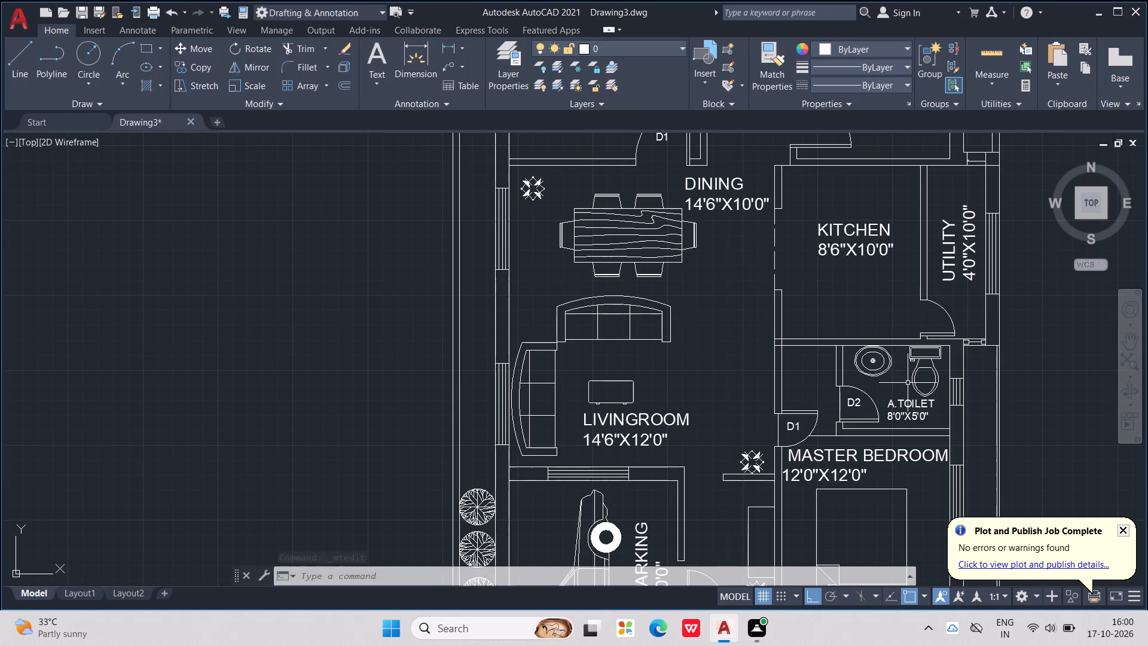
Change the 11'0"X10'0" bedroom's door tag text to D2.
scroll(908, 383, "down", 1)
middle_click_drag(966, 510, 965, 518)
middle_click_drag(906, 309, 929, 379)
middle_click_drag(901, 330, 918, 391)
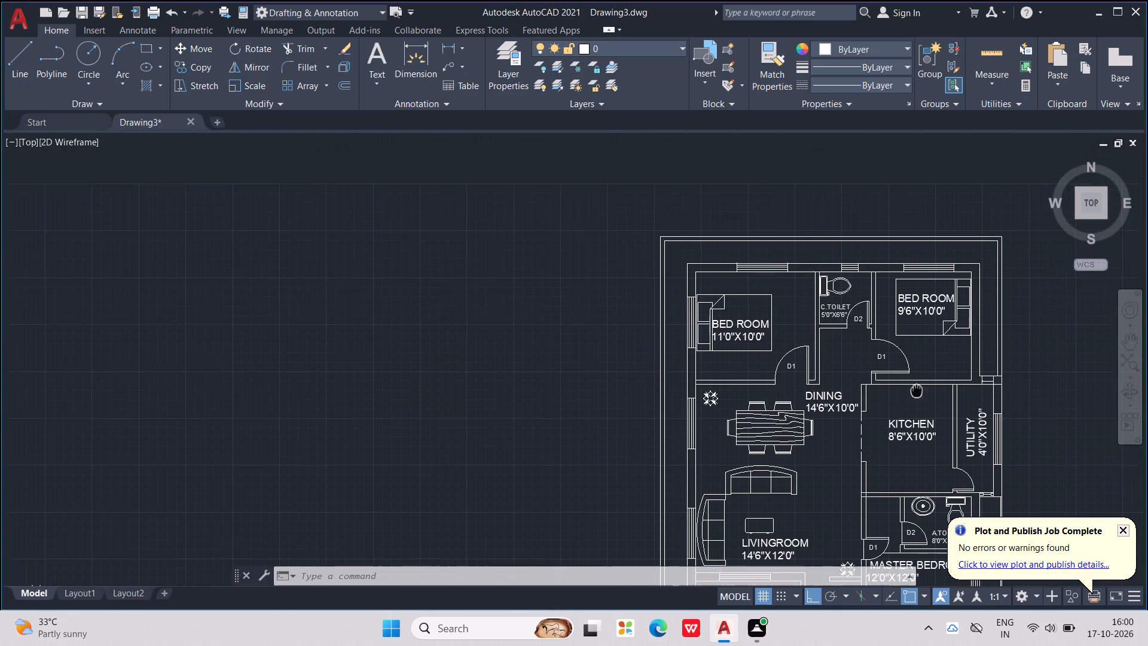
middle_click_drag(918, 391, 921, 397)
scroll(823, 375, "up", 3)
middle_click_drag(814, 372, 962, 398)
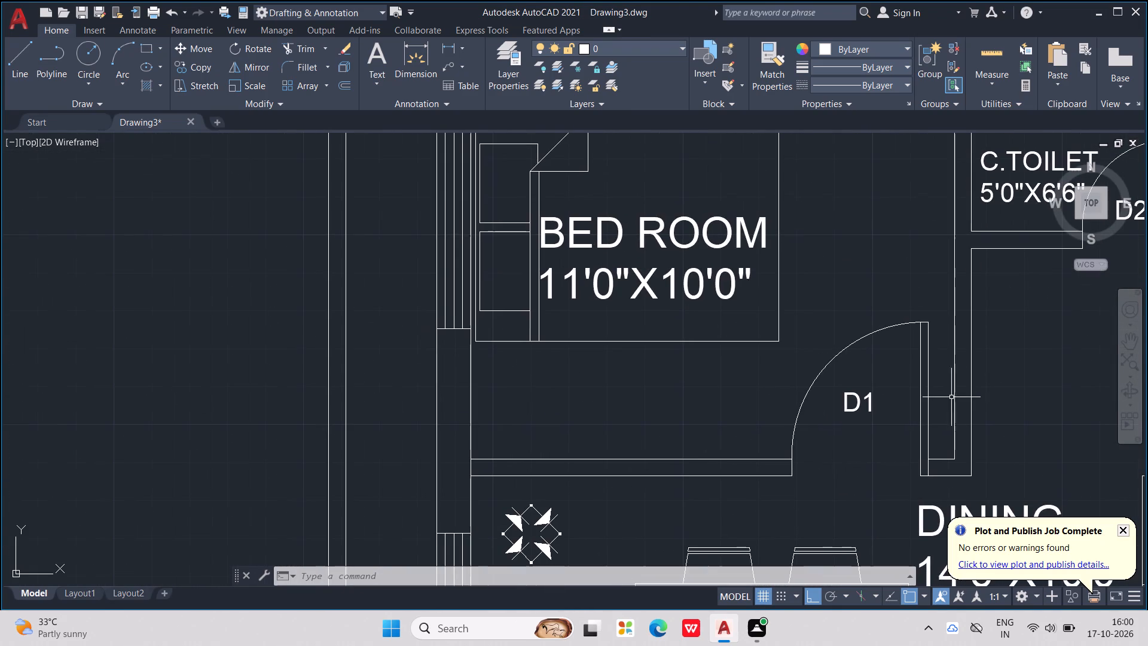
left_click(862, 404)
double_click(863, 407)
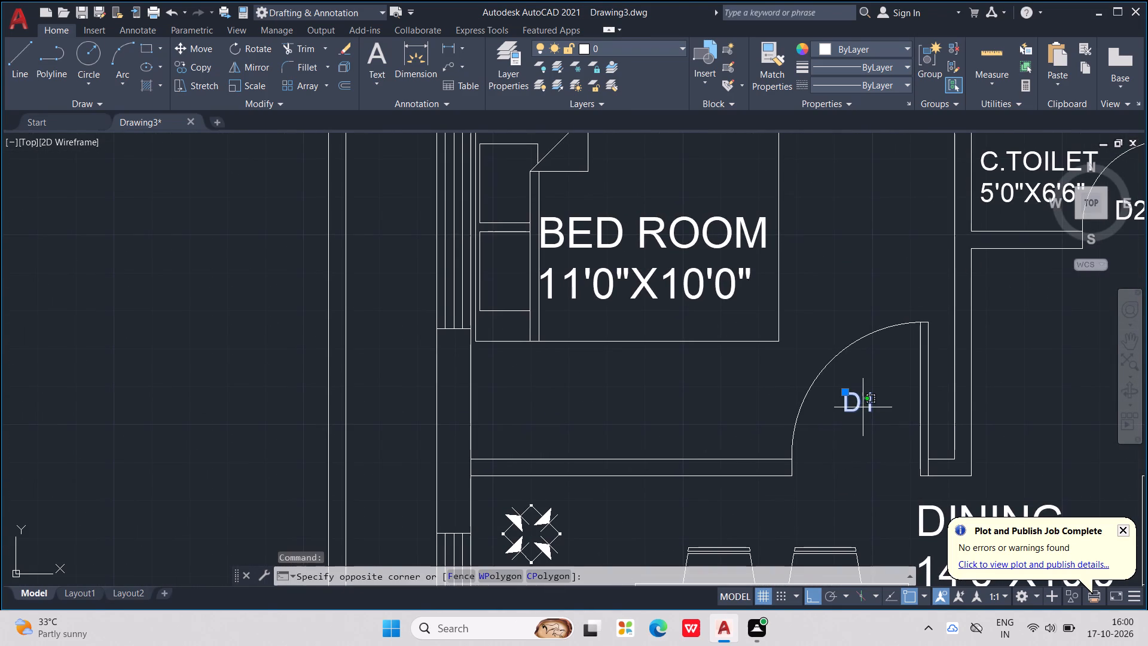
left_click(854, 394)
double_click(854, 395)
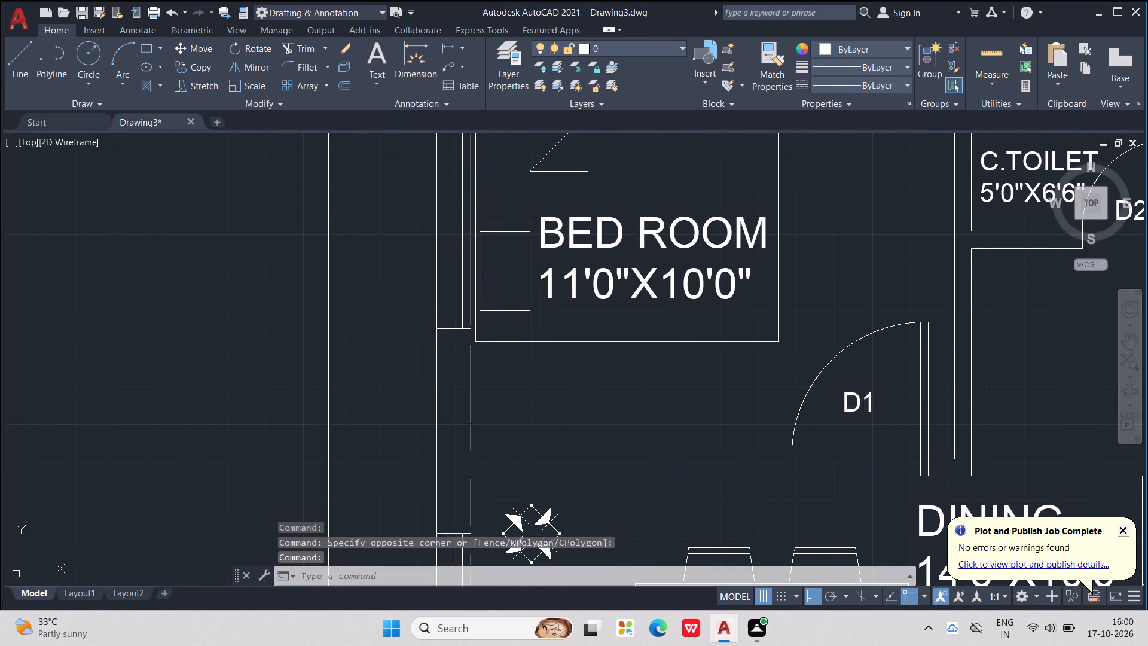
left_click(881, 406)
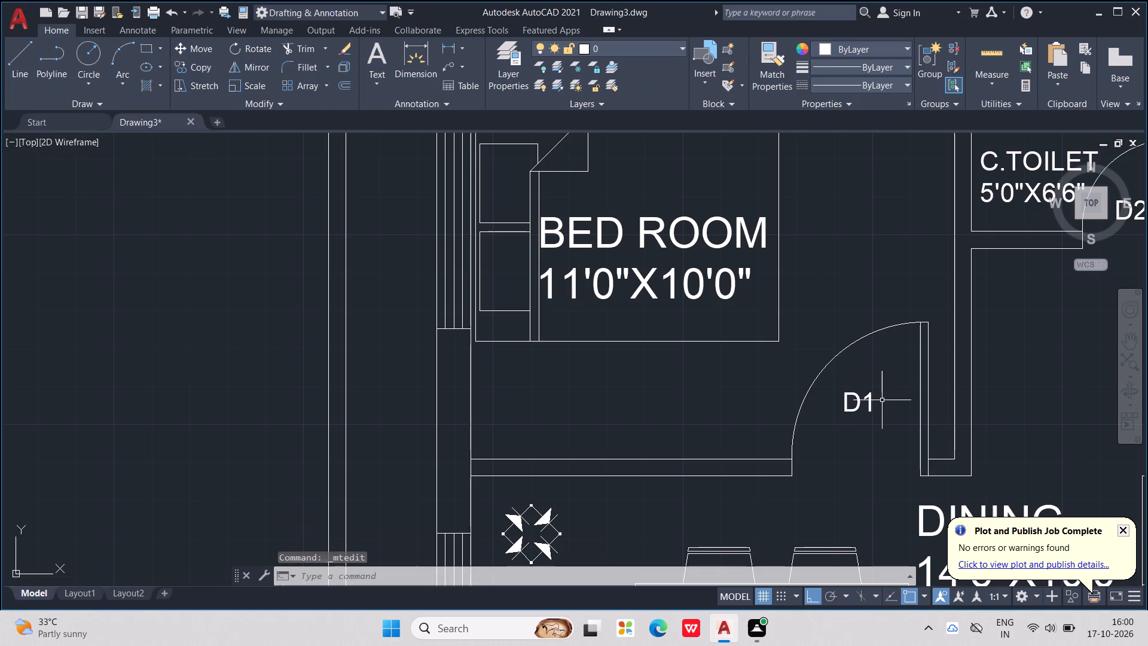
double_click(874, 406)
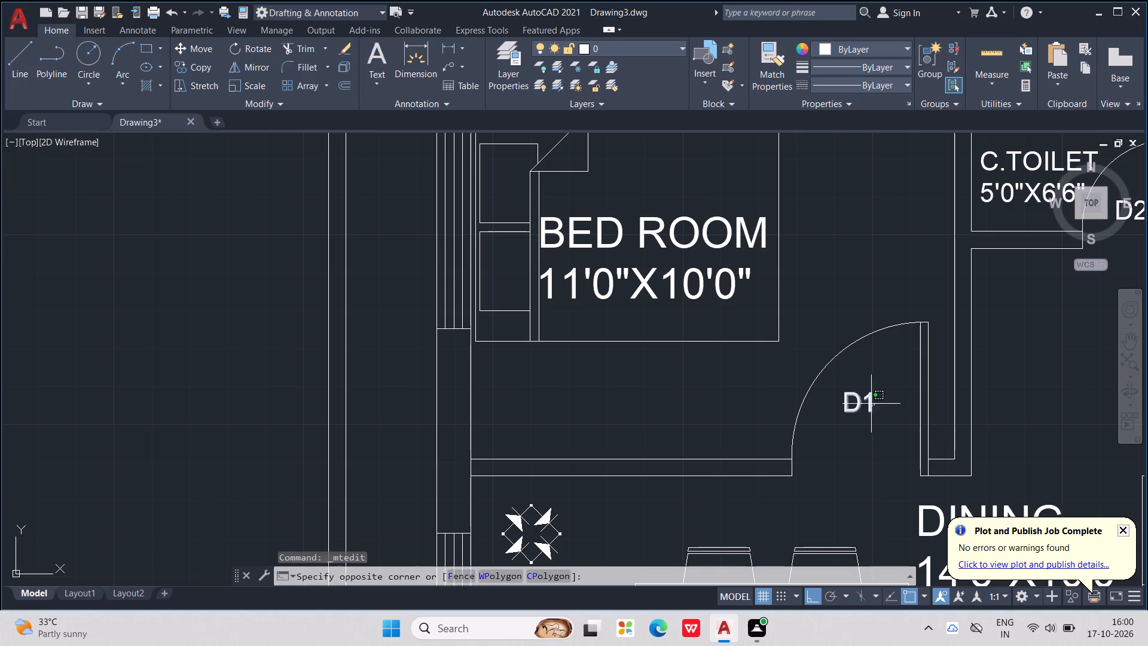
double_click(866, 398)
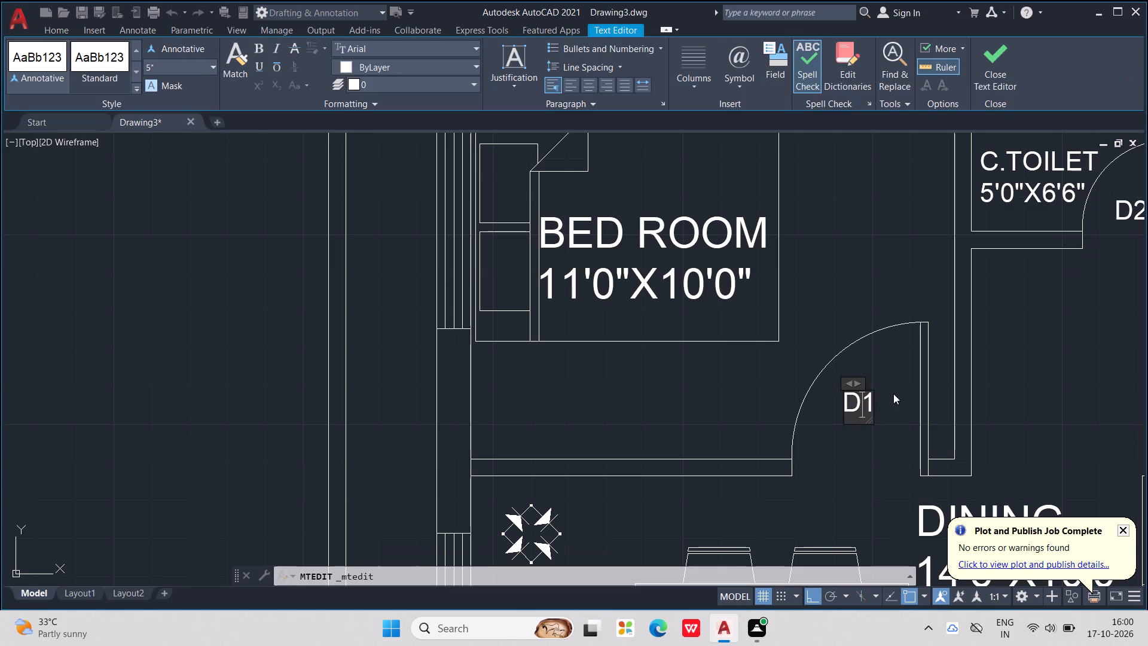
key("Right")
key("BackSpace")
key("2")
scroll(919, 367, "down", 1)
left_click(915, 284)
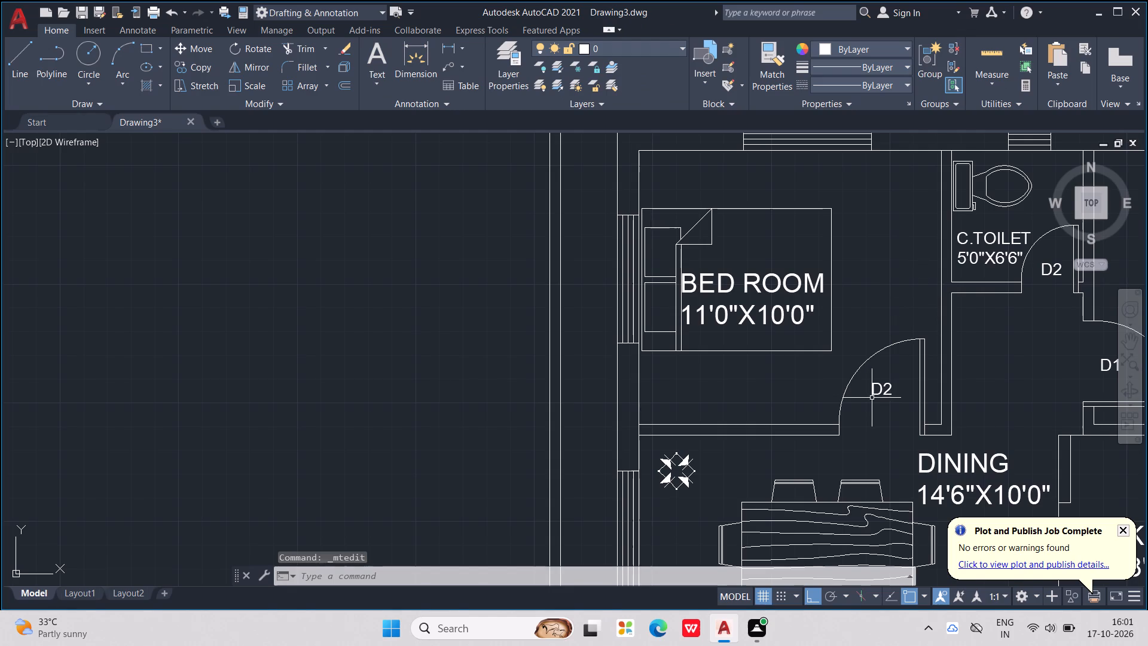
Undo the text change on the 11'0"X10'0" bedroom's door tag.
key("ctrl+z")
Copy the master bedroom's D1 tag into the swing of the entrance door beside the car parking.
scroll(878, 395, "down", 3)
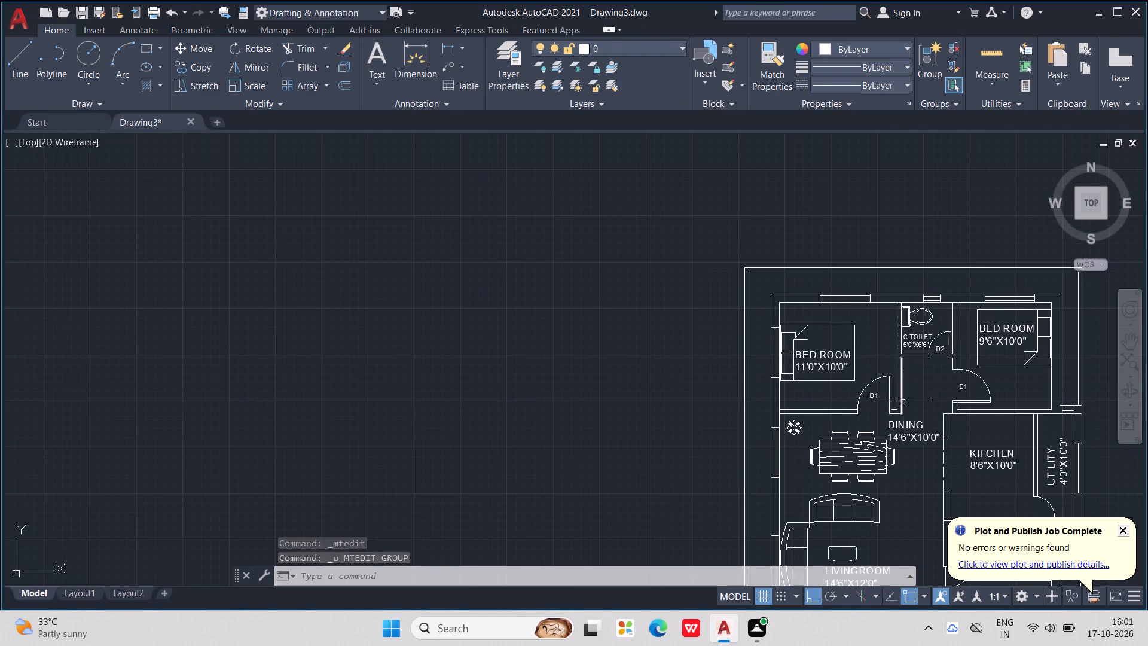
middle_click_drag(903, 402, 872, 367)
scroll(870, 361, "down", 2)
scroll(863, 467, "up", 1)
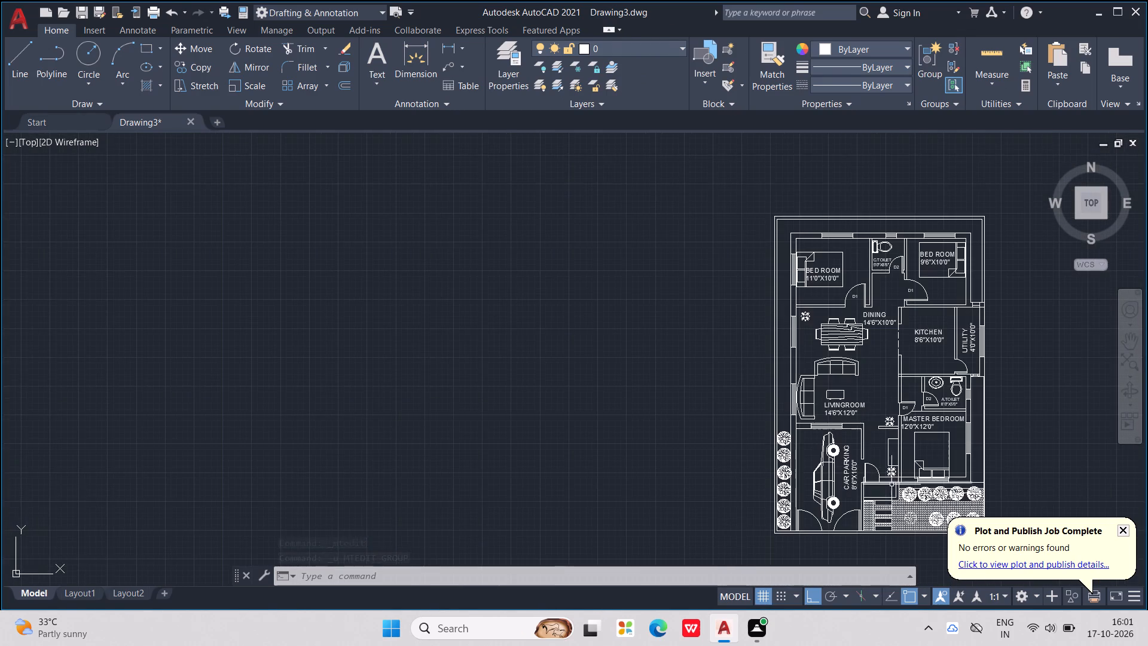
scroll(893, 491, "up", 1)
middle_click_drag(891, 489, 832, 444)
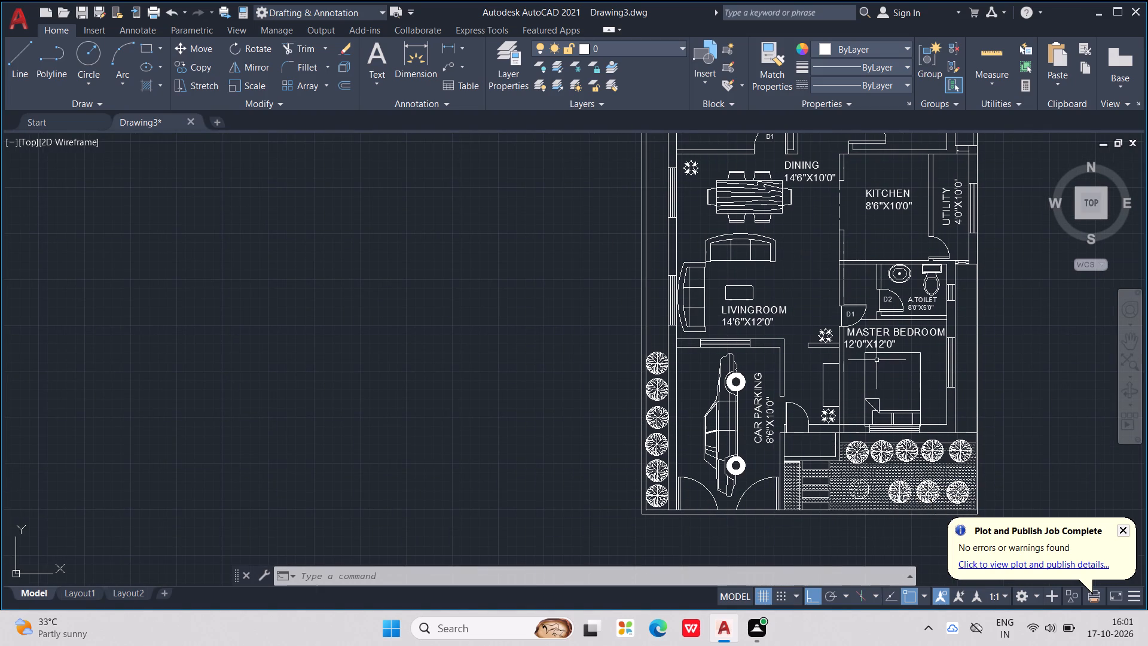
scroll(876, 358, "up", 2)
middle_click_drag(871, 336, 924, 396)
scroll(874, 336, "down", 1)
scroll(909, 341, "up", 2)
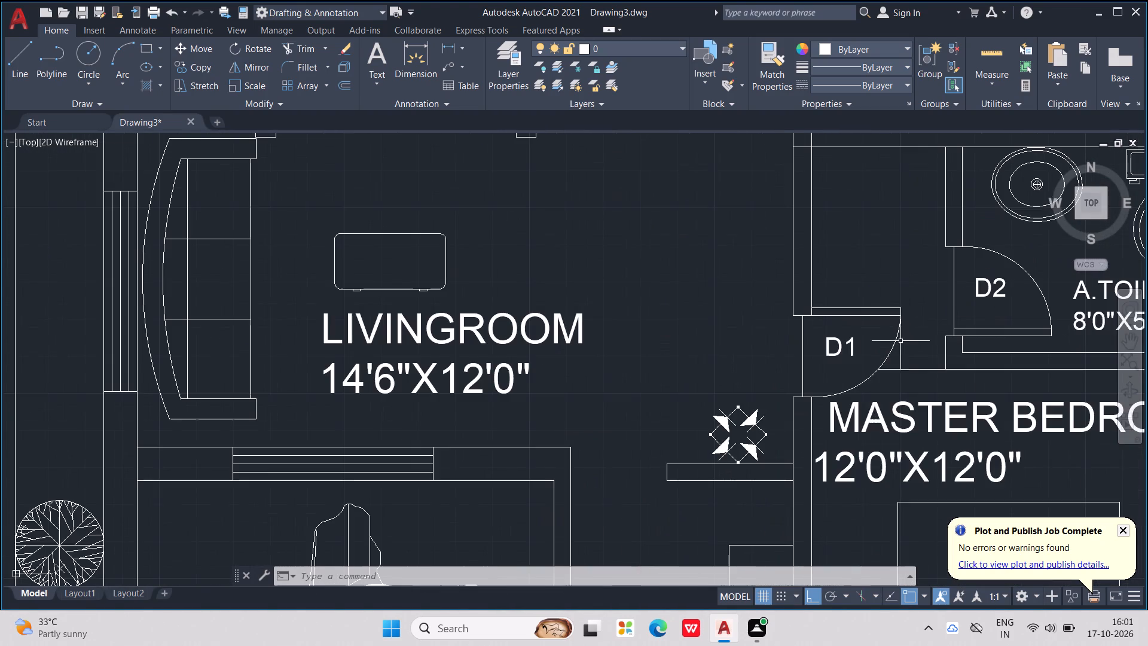
left_click(833, 343)
left_click(833, 344)
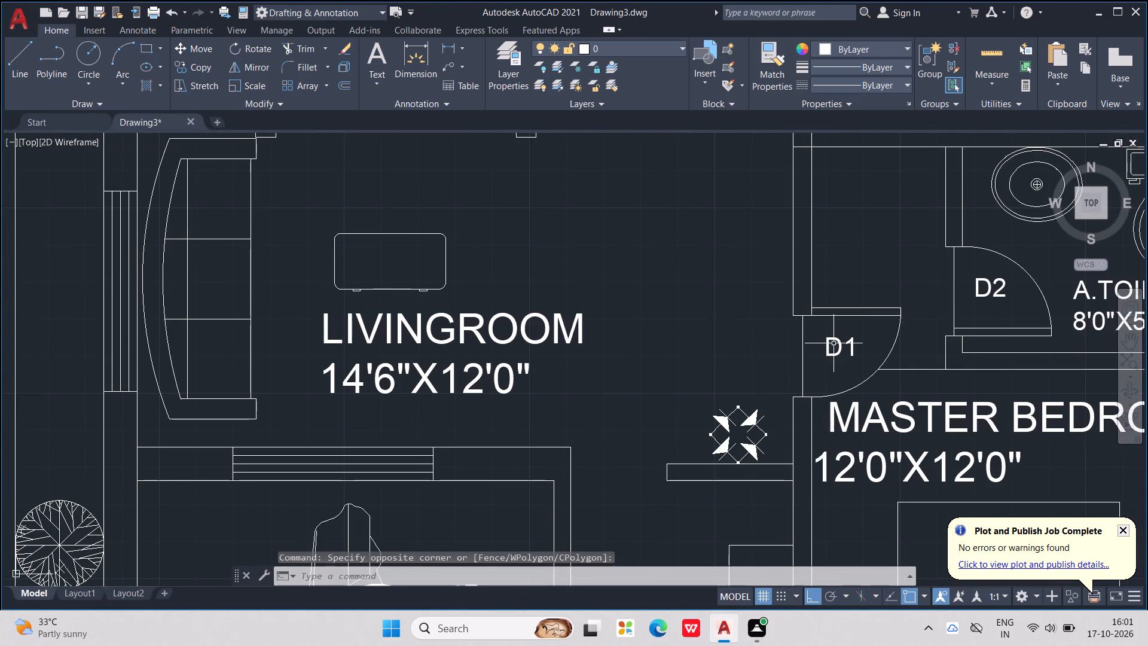
left_click(833, 338)
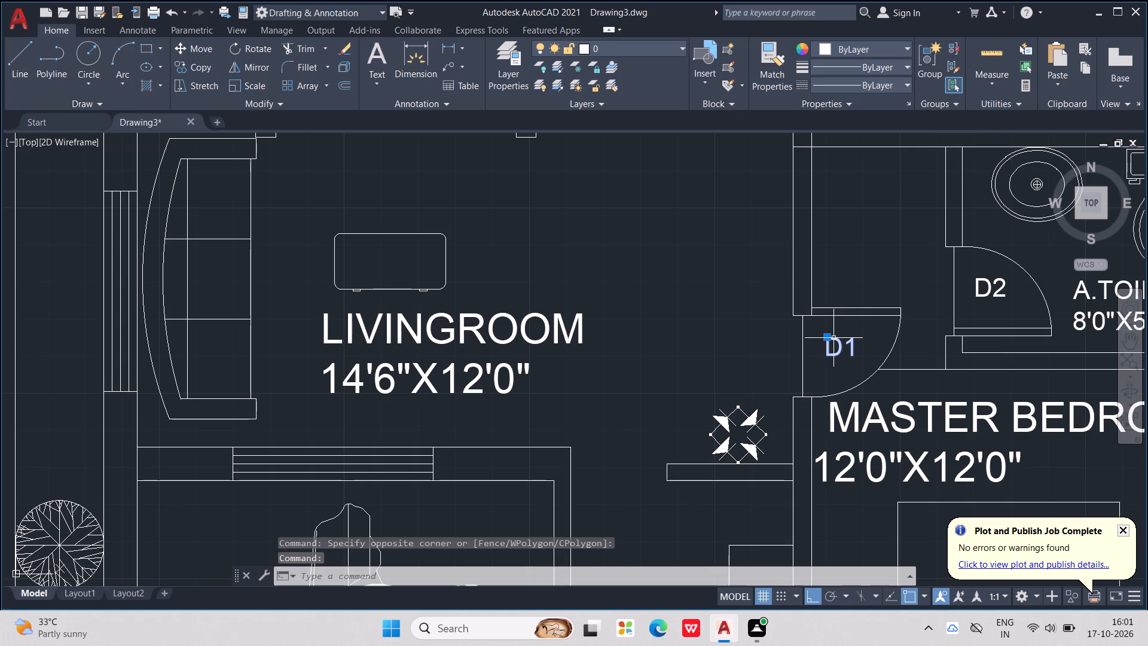
key("ctrl+c")
key("ctrl+v")
scroll(833, 340, "down", 2)
middle_click_drag(797, 410, 796, 409)
scroll(797, 410, "down", 1)
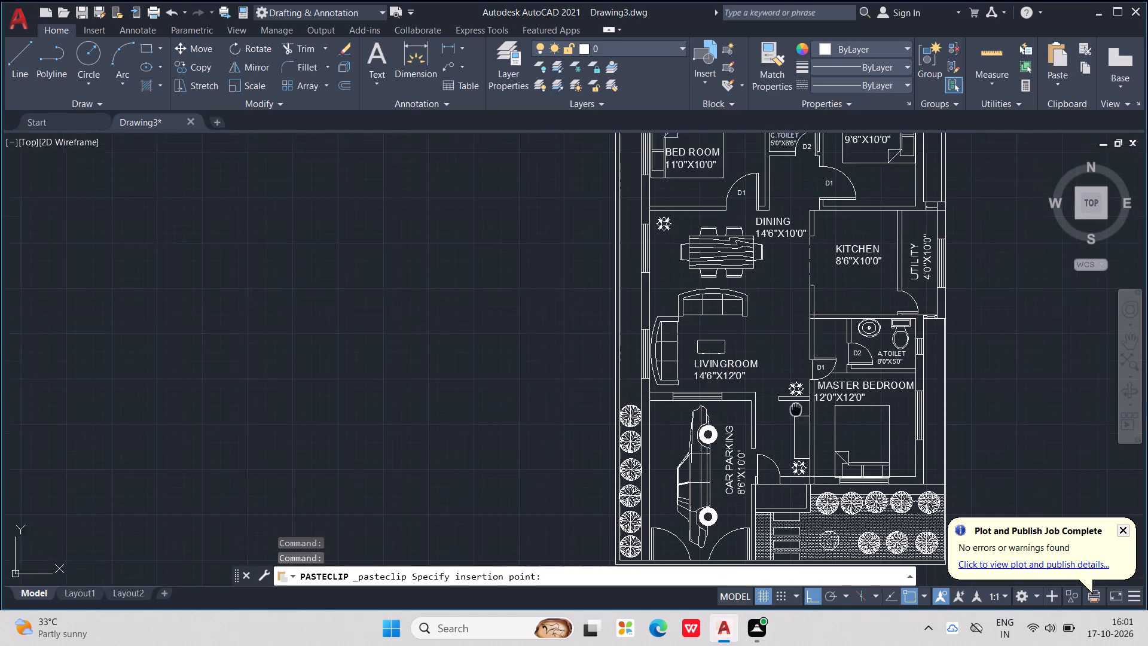
middle_click_drag(796, 409, 836, 343)
scroll(809, 393, "up", 2)
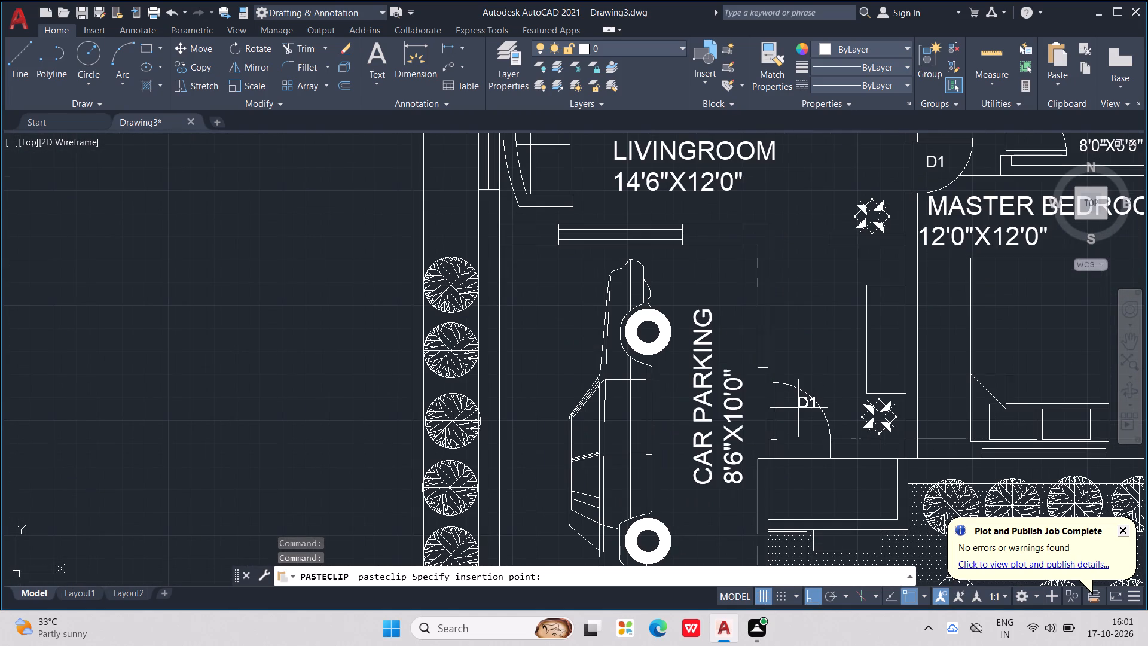
left_click(790, 436)
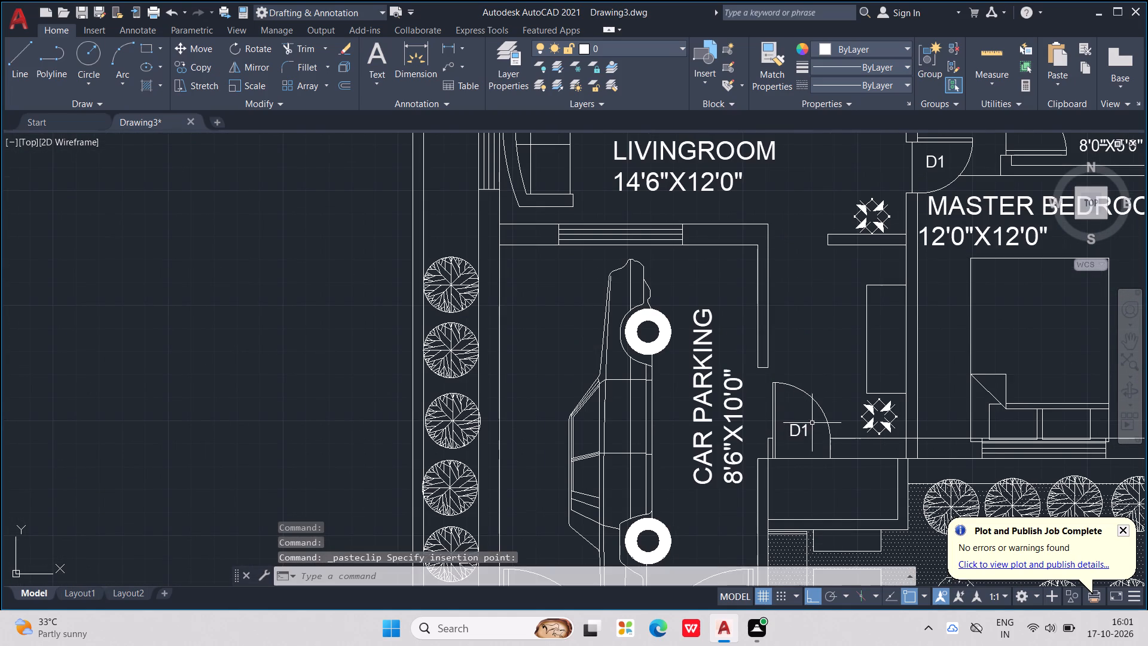
middle_click_drag(813, 422, 798, 392)
scroll(813, 422, "down", 1)
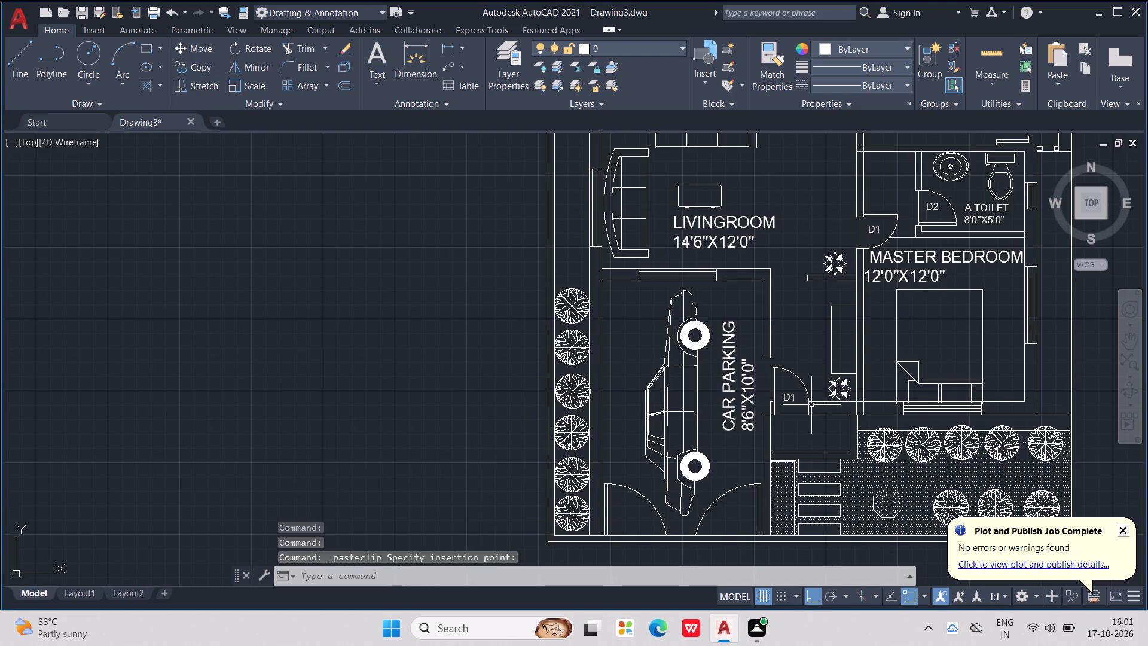
key("Escape")
key("Escape")
key("Escape")
key("Escape")
key("Escape")
key("Escape")
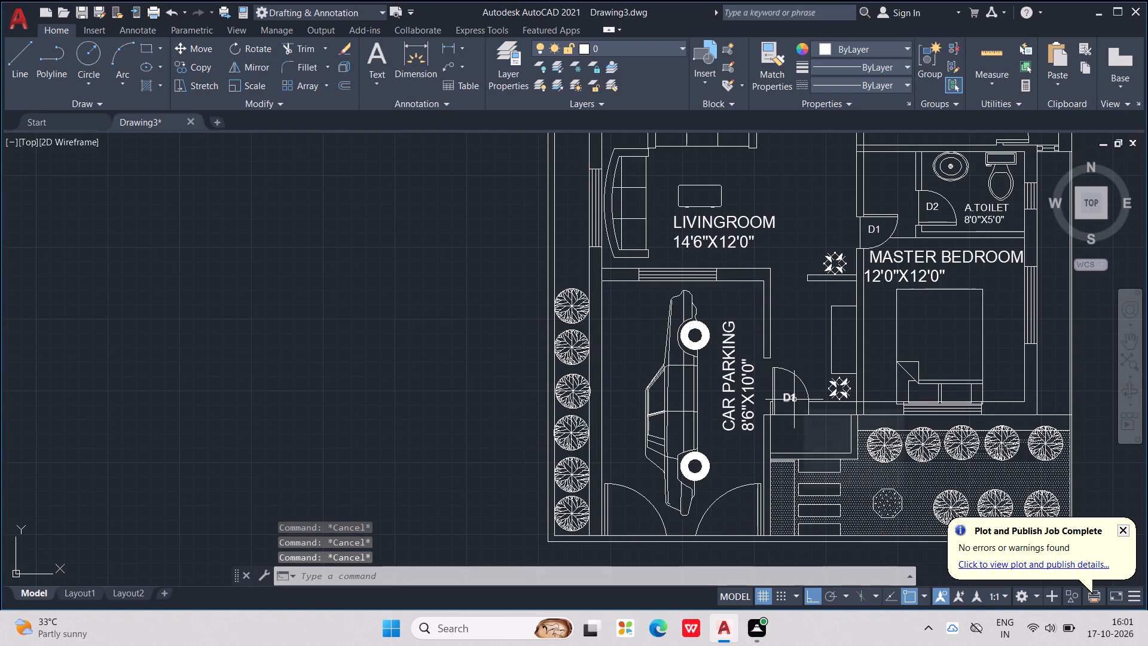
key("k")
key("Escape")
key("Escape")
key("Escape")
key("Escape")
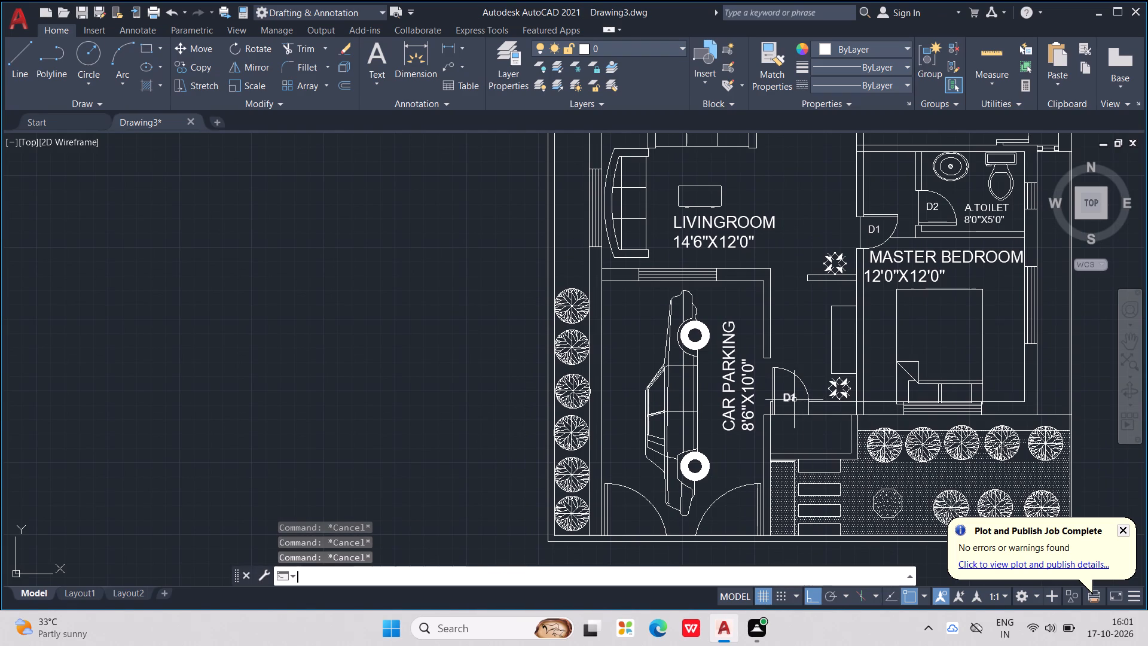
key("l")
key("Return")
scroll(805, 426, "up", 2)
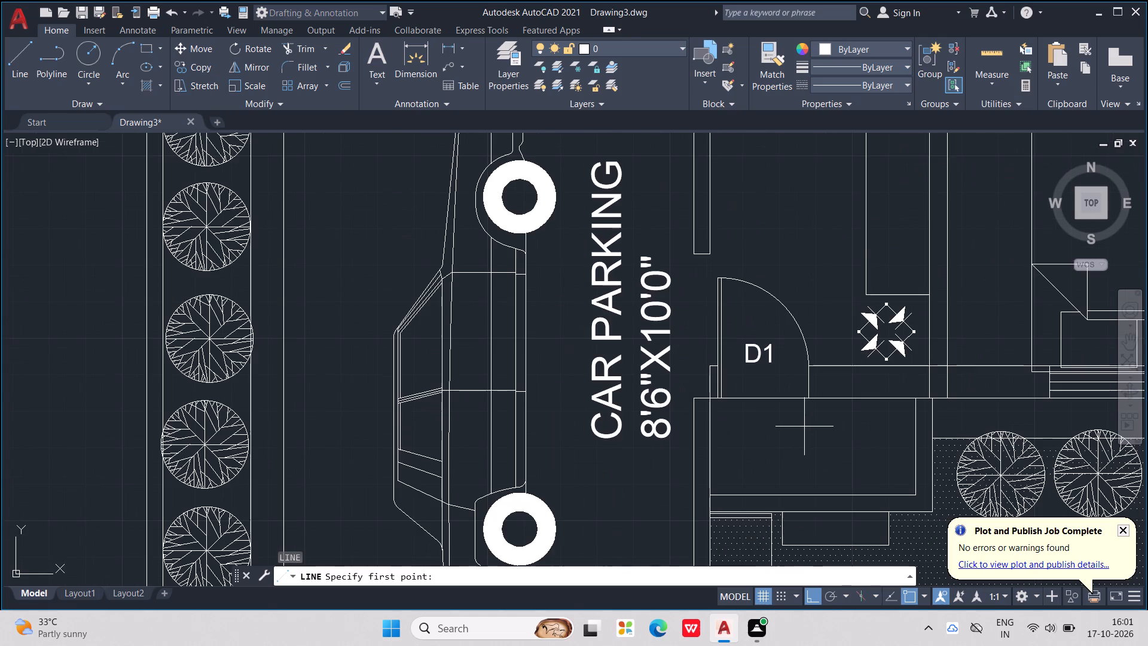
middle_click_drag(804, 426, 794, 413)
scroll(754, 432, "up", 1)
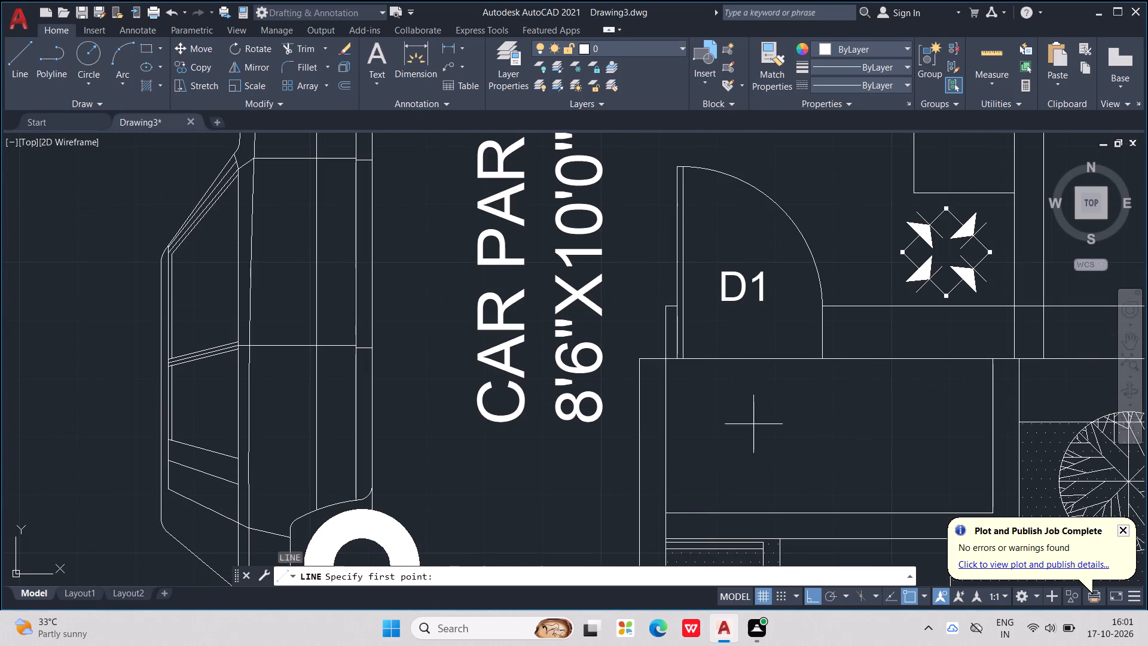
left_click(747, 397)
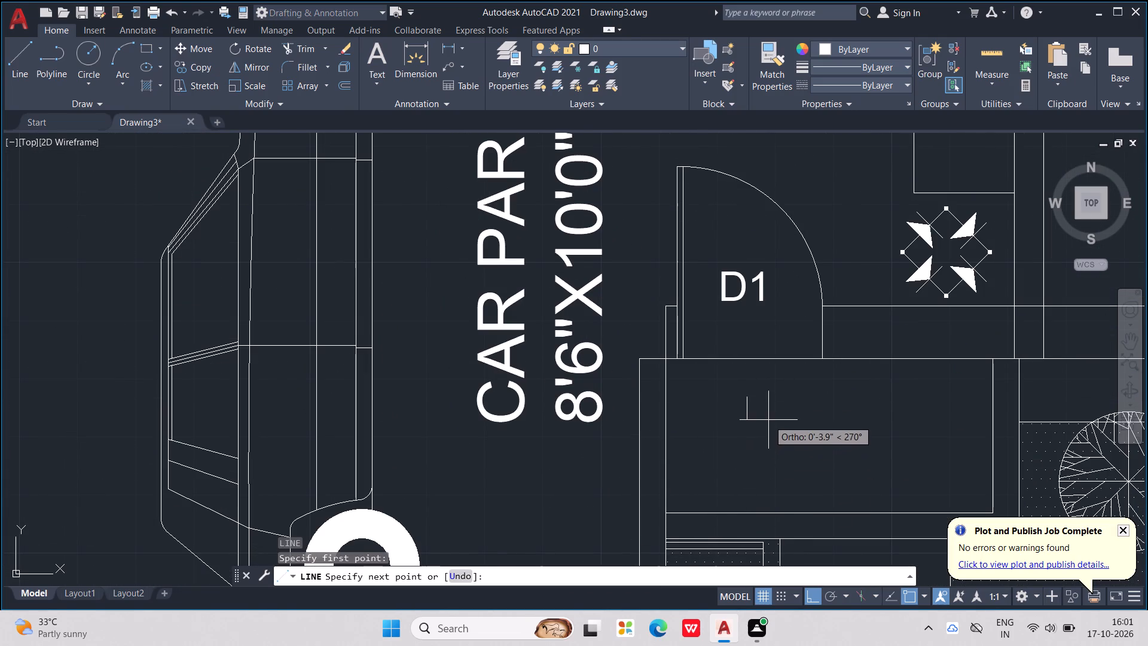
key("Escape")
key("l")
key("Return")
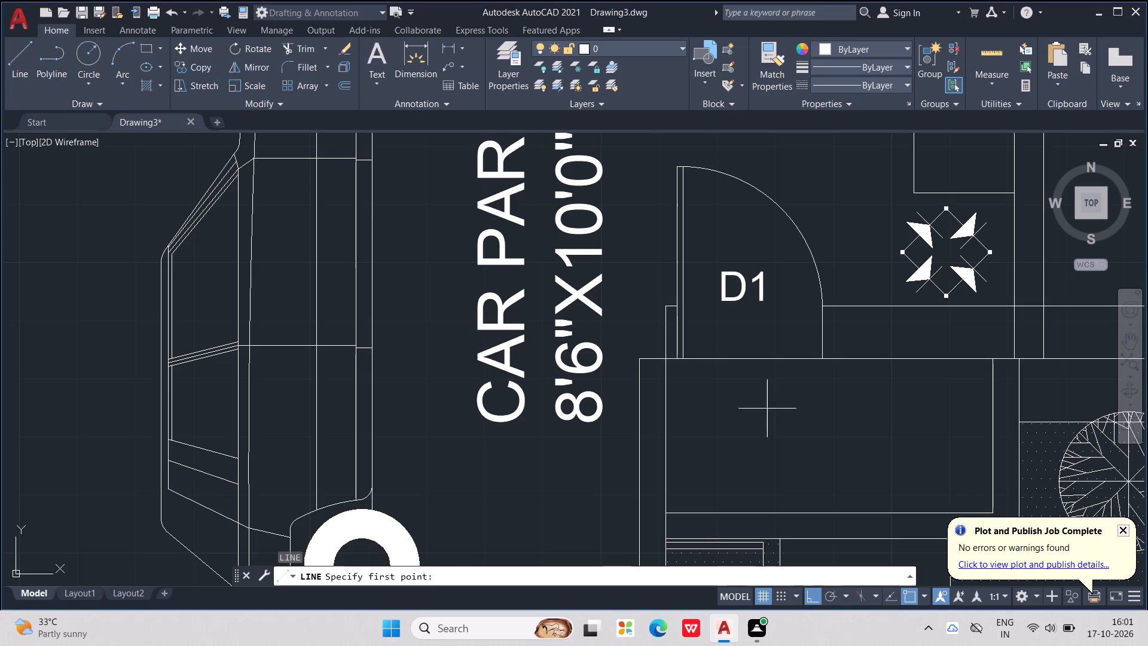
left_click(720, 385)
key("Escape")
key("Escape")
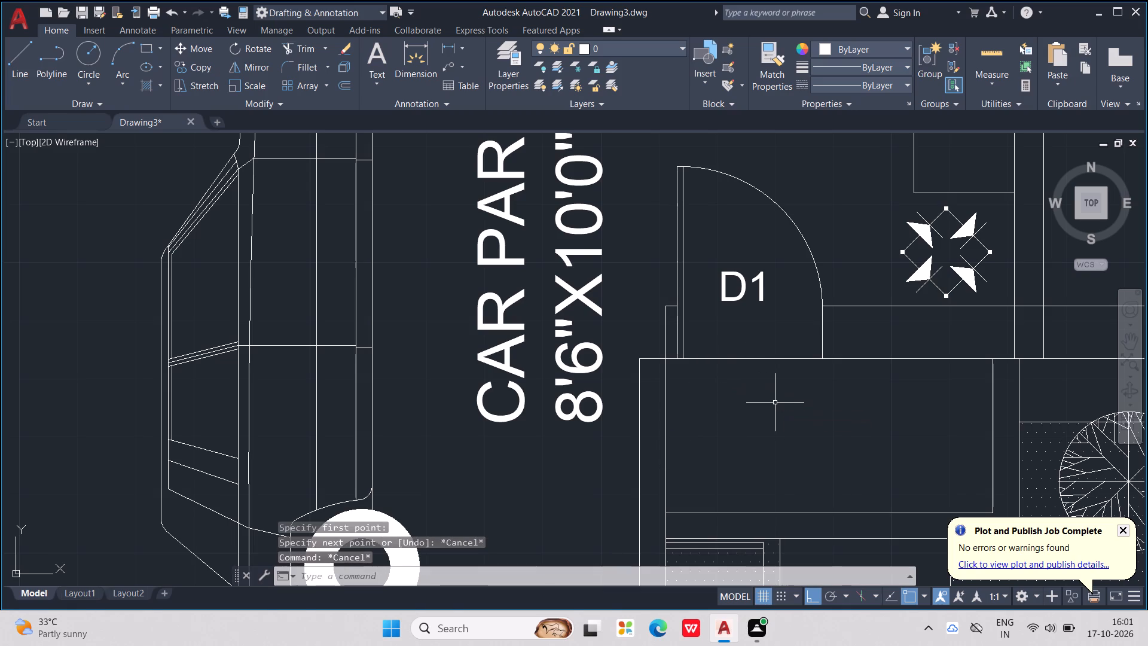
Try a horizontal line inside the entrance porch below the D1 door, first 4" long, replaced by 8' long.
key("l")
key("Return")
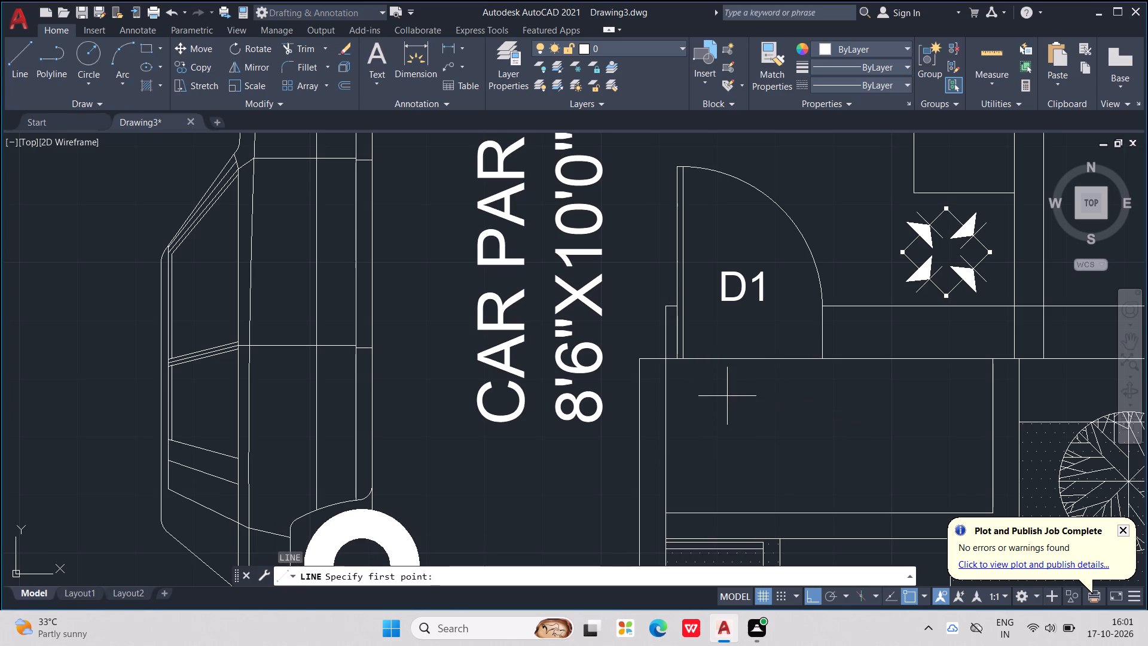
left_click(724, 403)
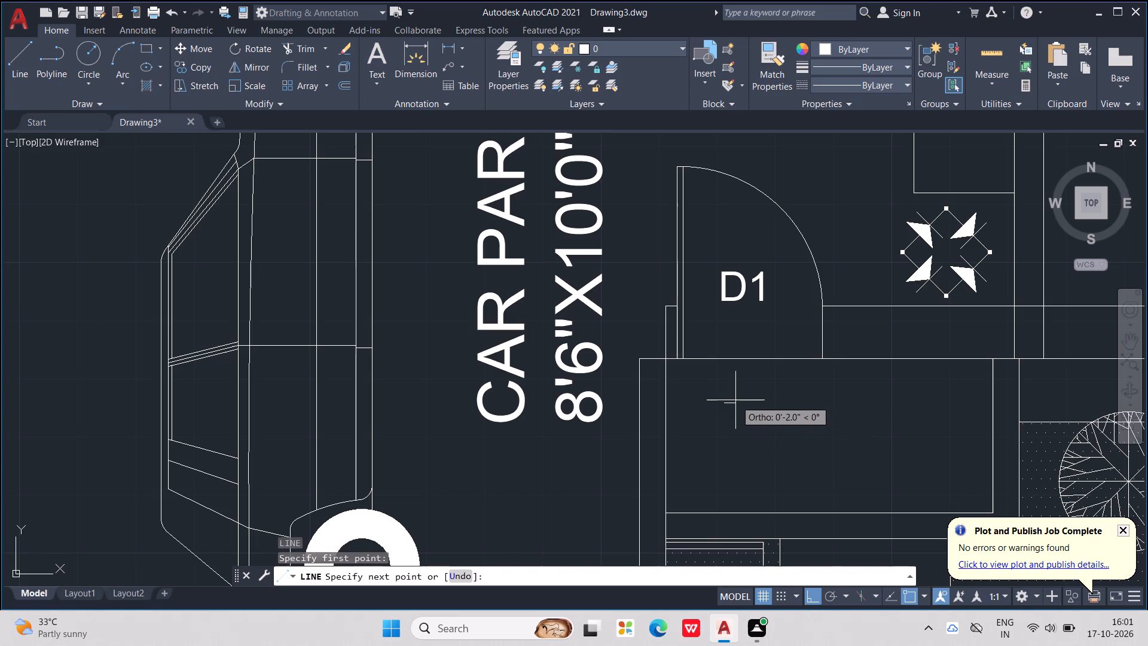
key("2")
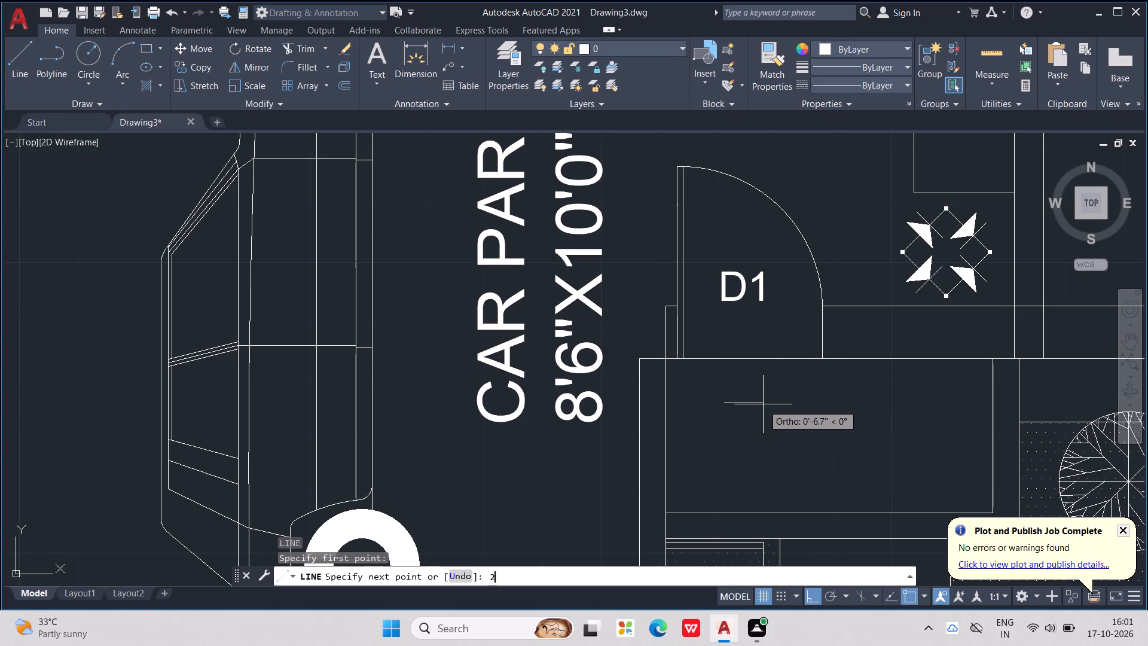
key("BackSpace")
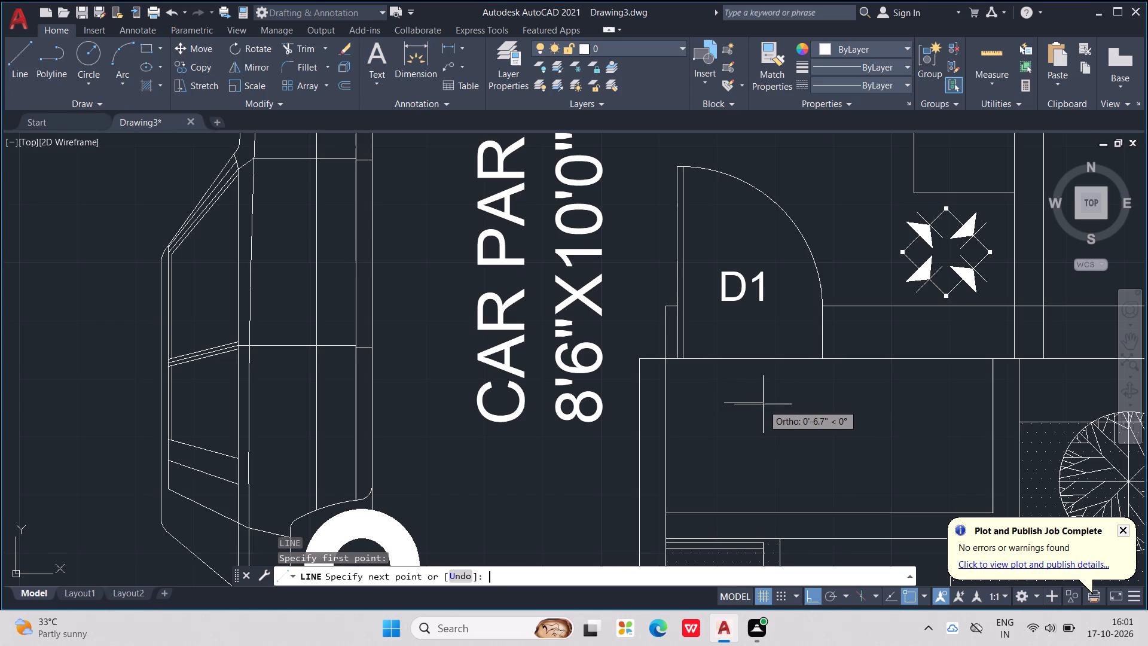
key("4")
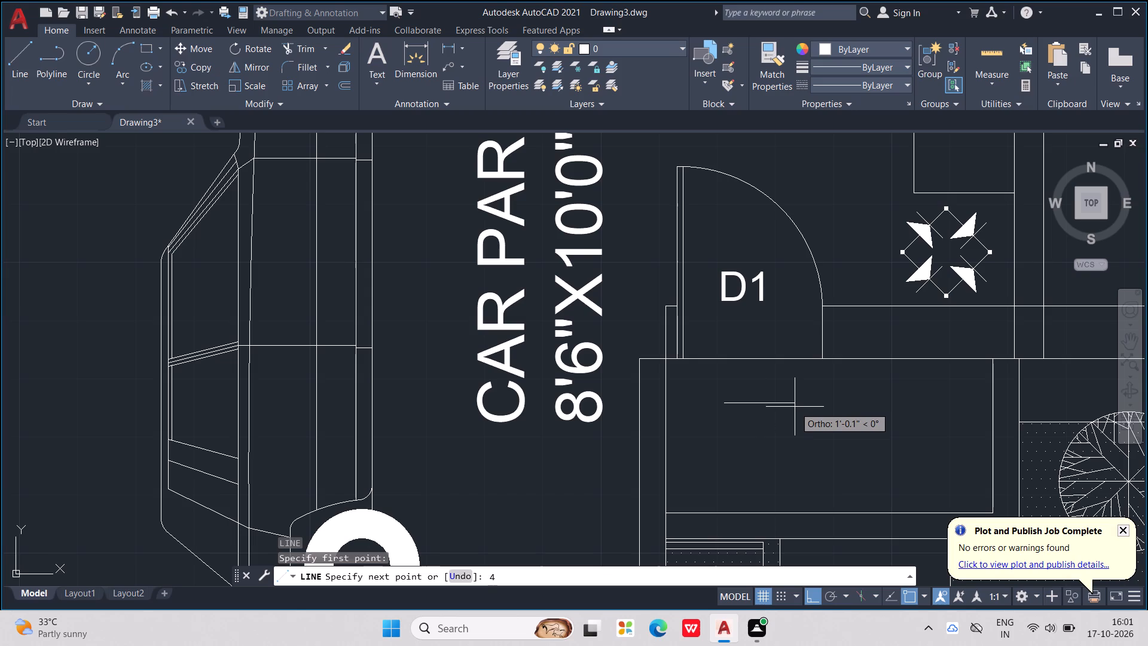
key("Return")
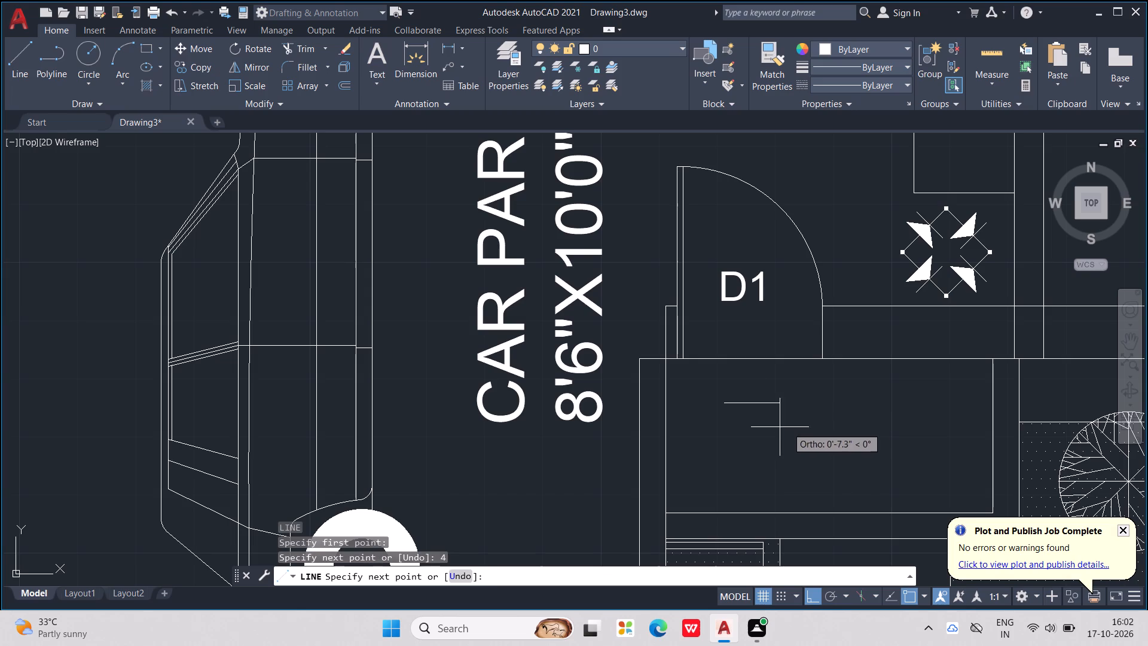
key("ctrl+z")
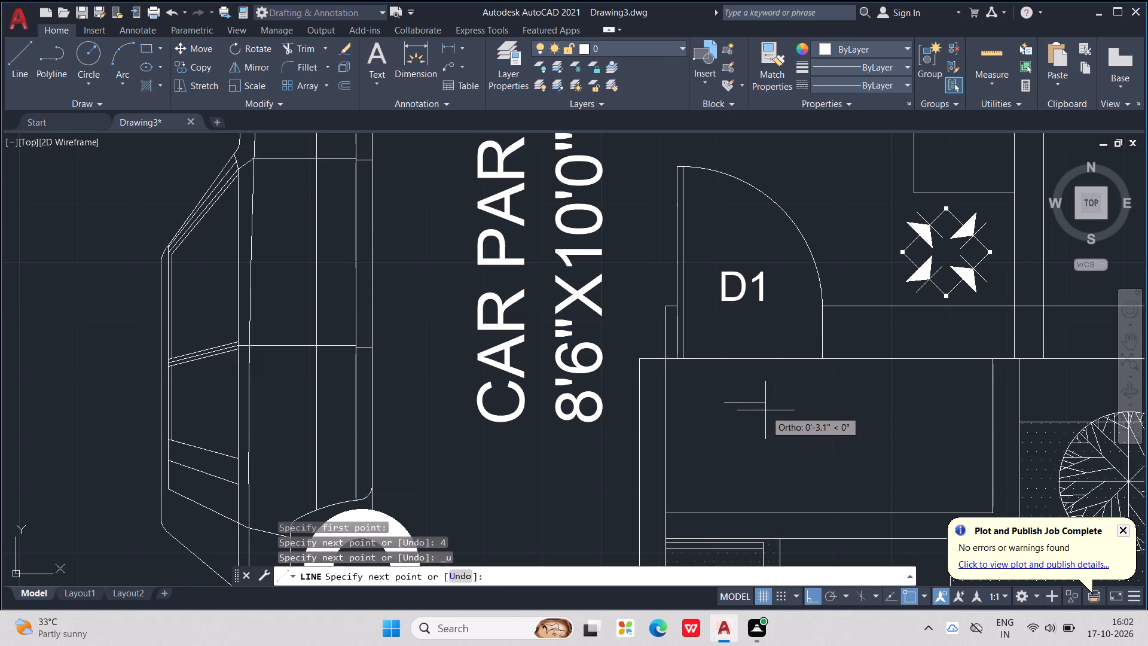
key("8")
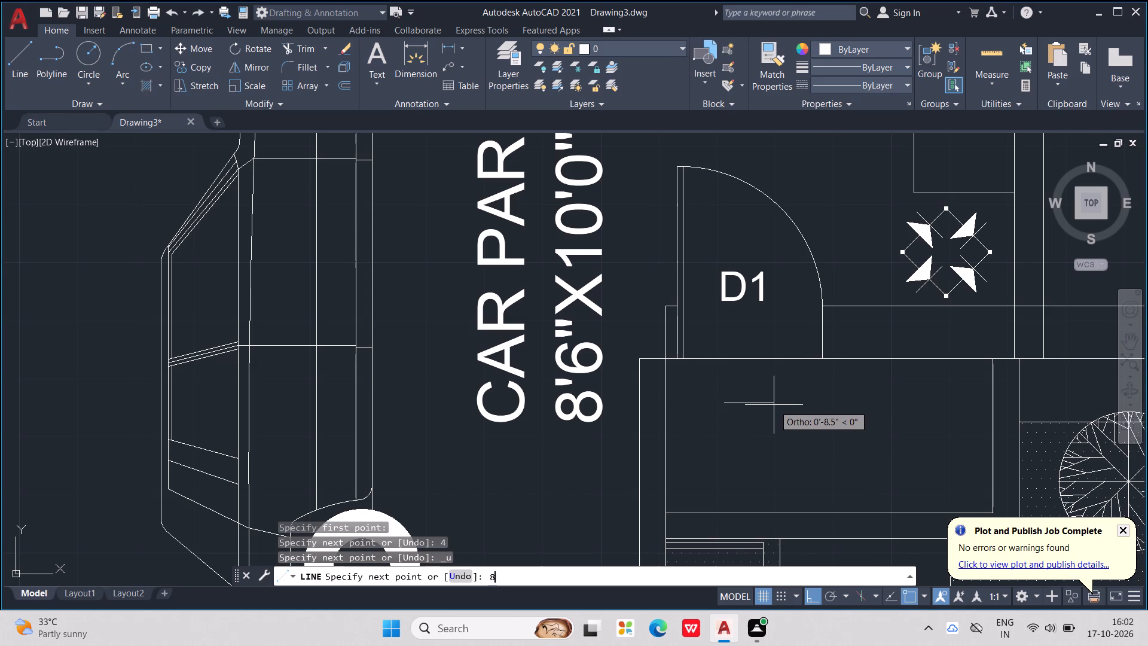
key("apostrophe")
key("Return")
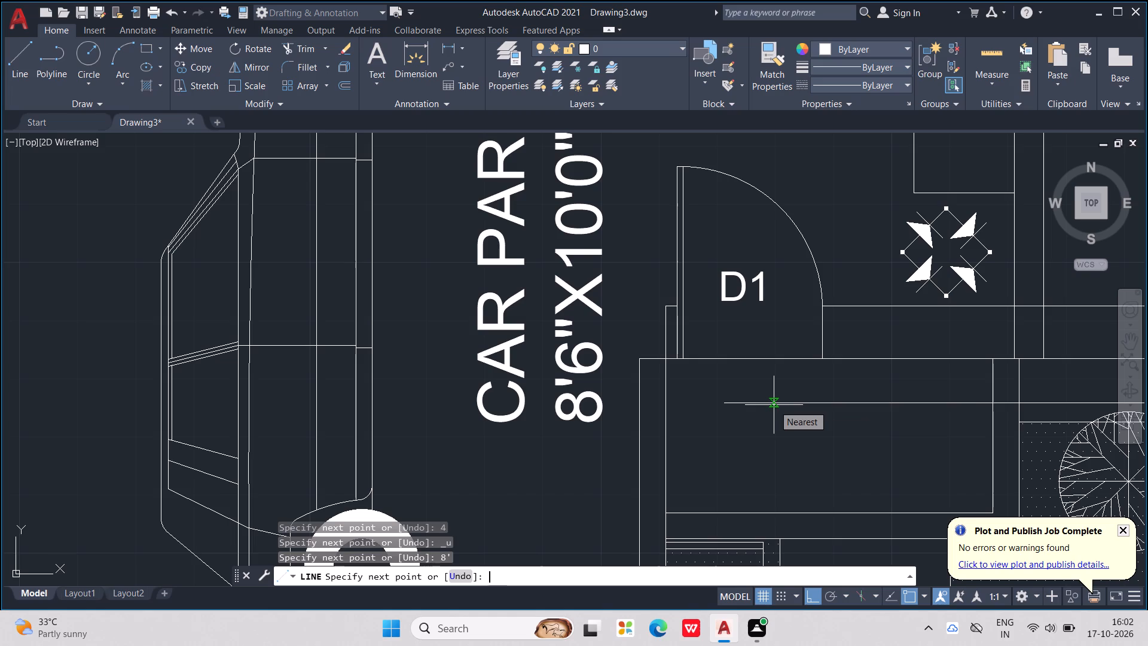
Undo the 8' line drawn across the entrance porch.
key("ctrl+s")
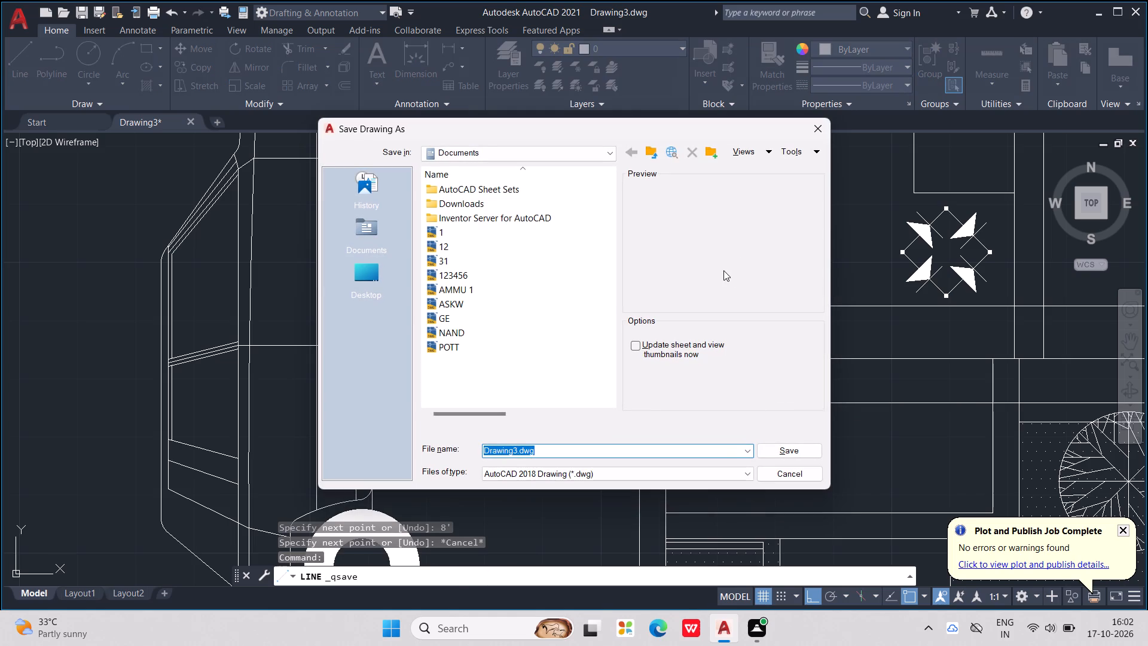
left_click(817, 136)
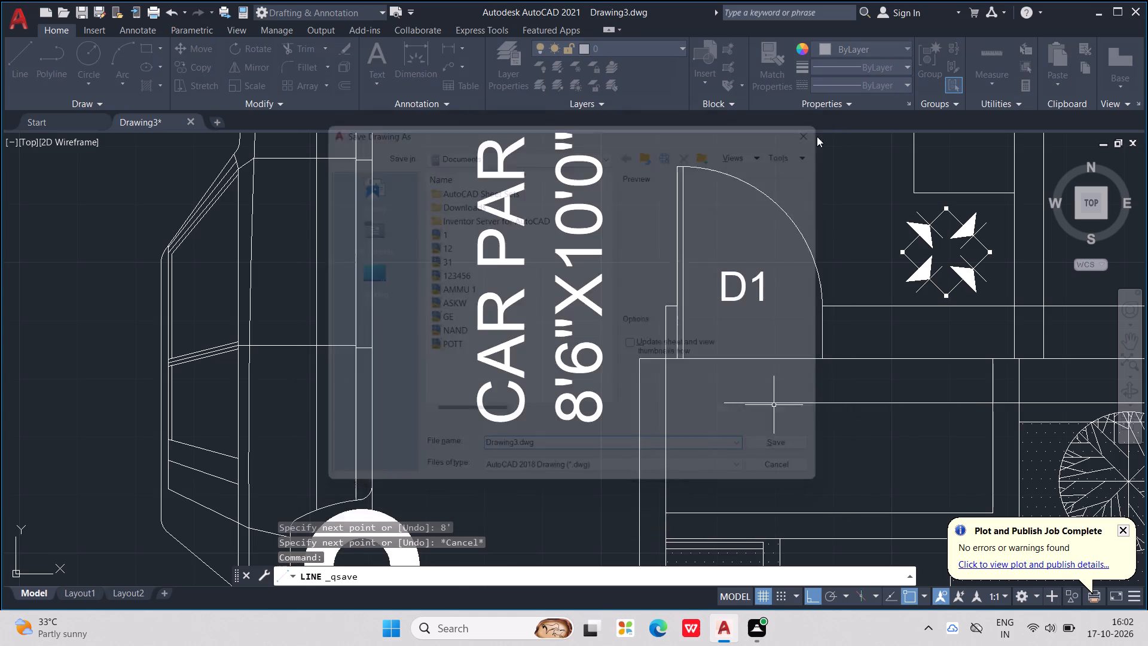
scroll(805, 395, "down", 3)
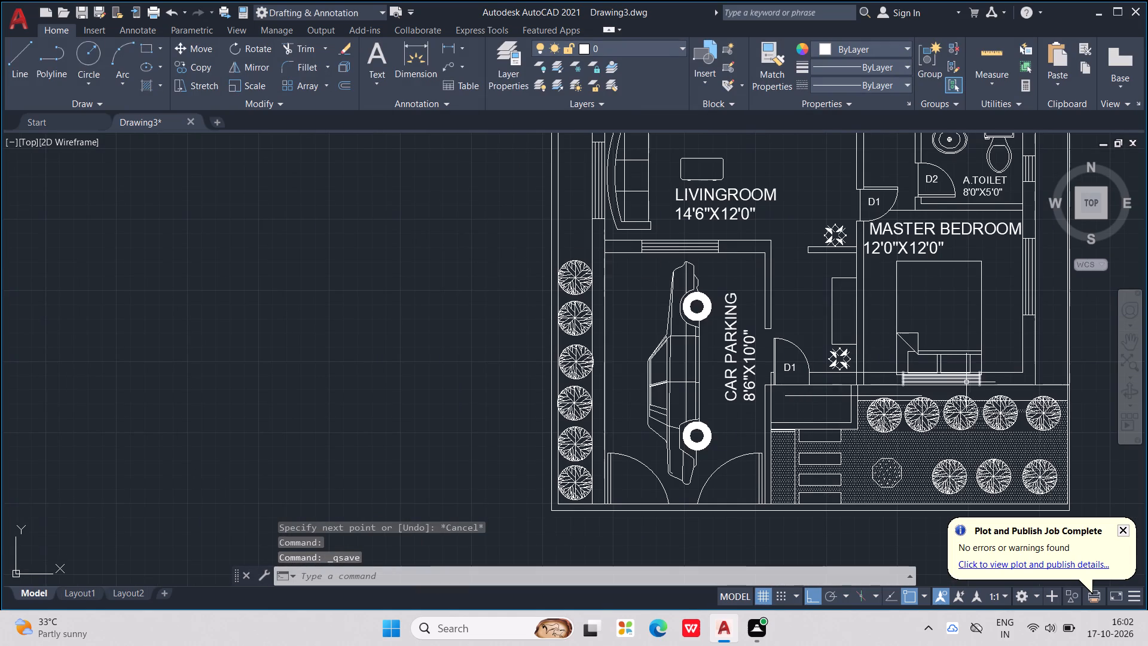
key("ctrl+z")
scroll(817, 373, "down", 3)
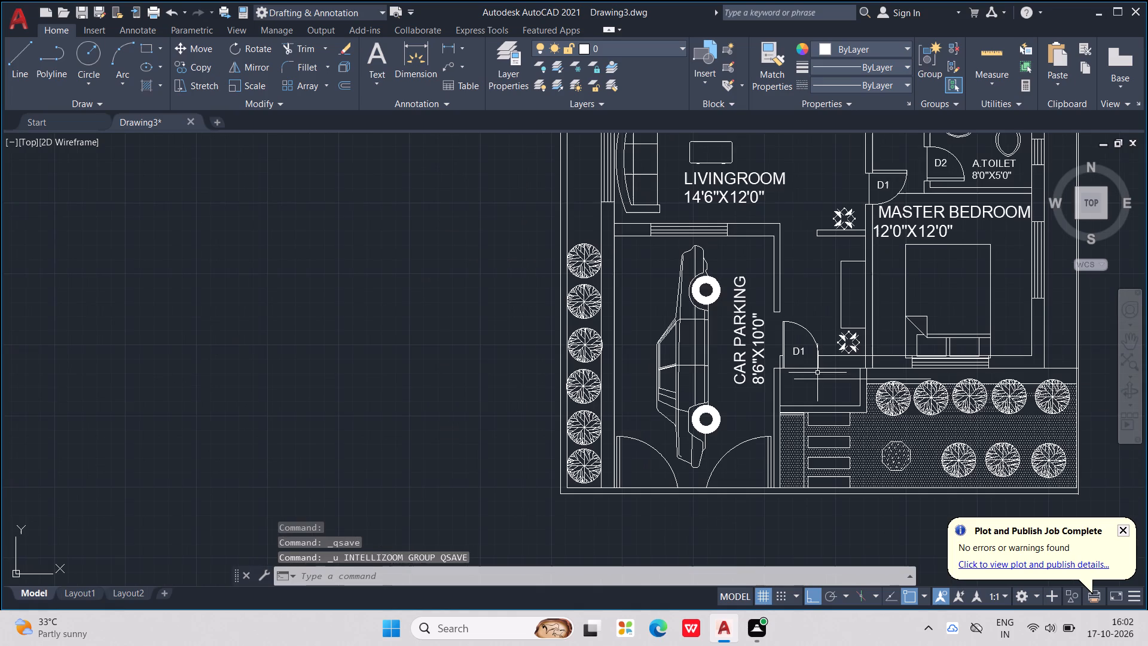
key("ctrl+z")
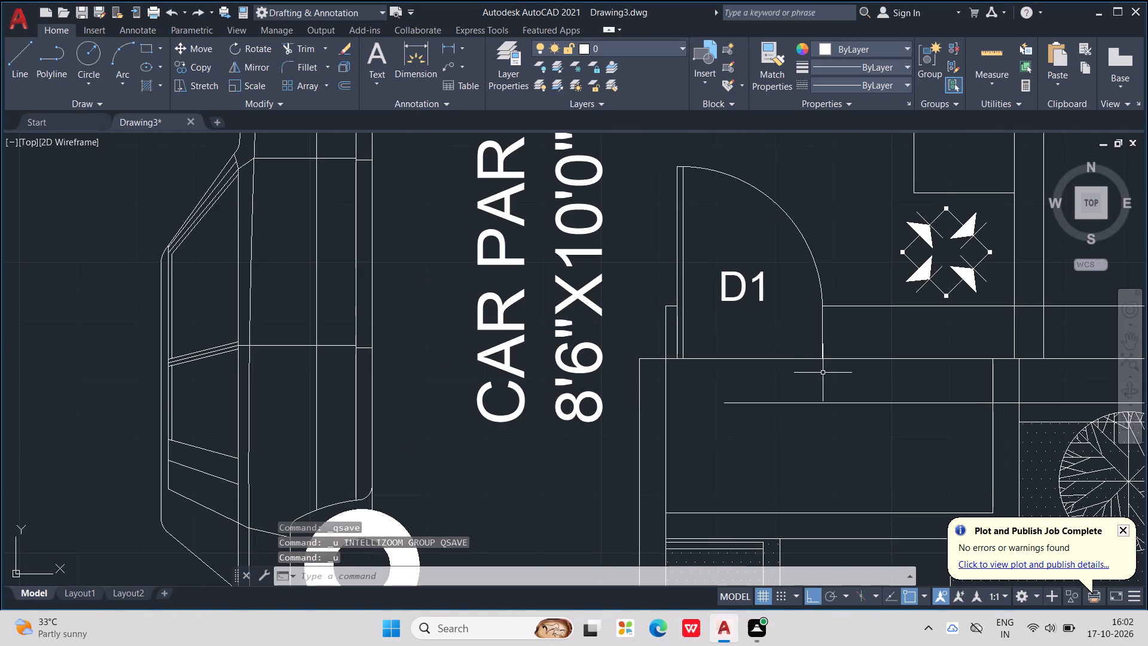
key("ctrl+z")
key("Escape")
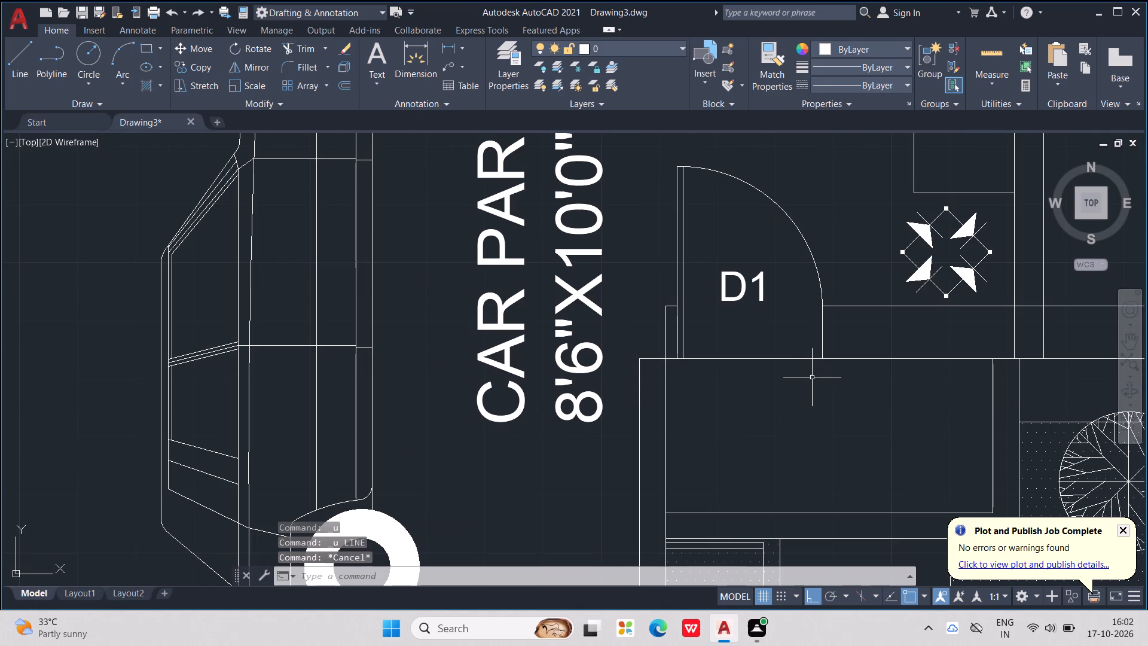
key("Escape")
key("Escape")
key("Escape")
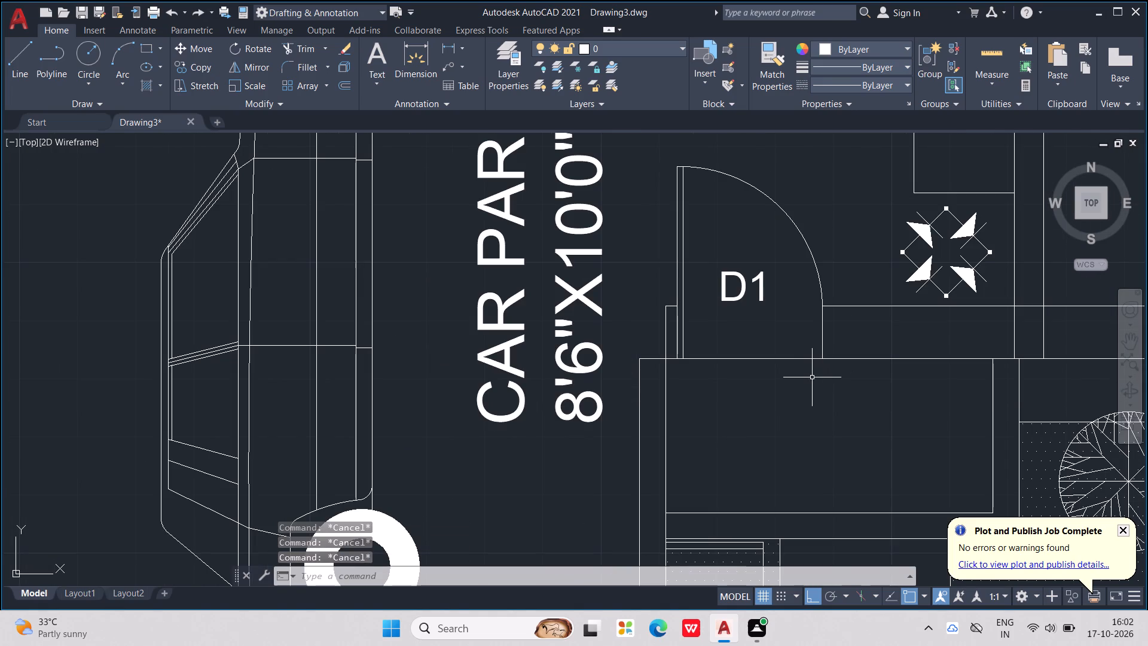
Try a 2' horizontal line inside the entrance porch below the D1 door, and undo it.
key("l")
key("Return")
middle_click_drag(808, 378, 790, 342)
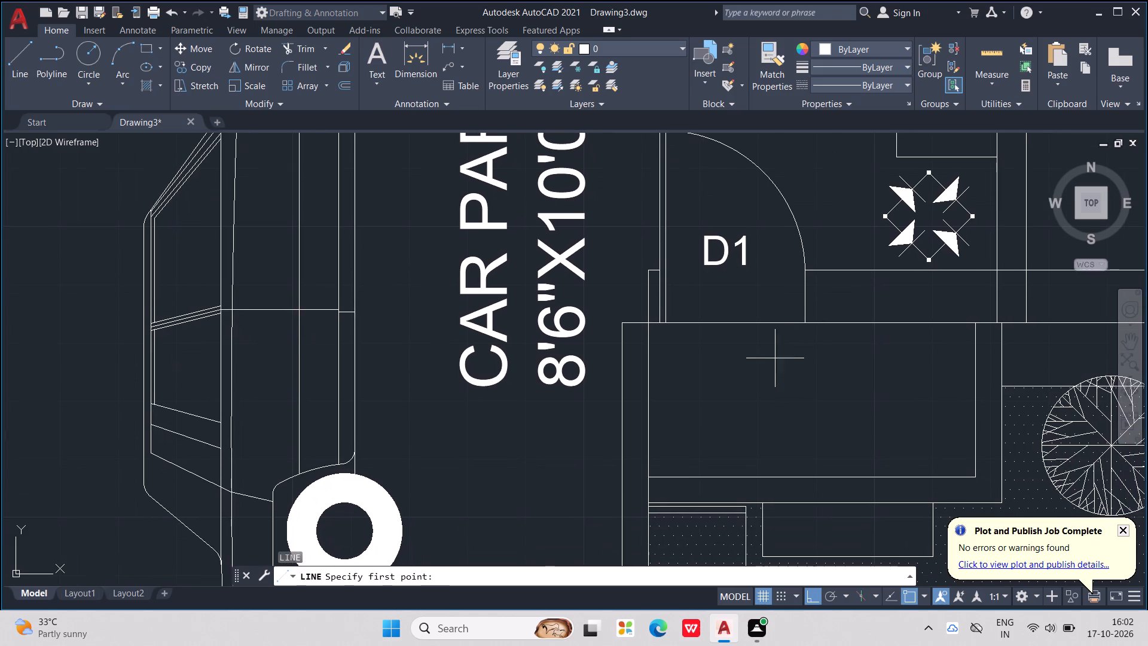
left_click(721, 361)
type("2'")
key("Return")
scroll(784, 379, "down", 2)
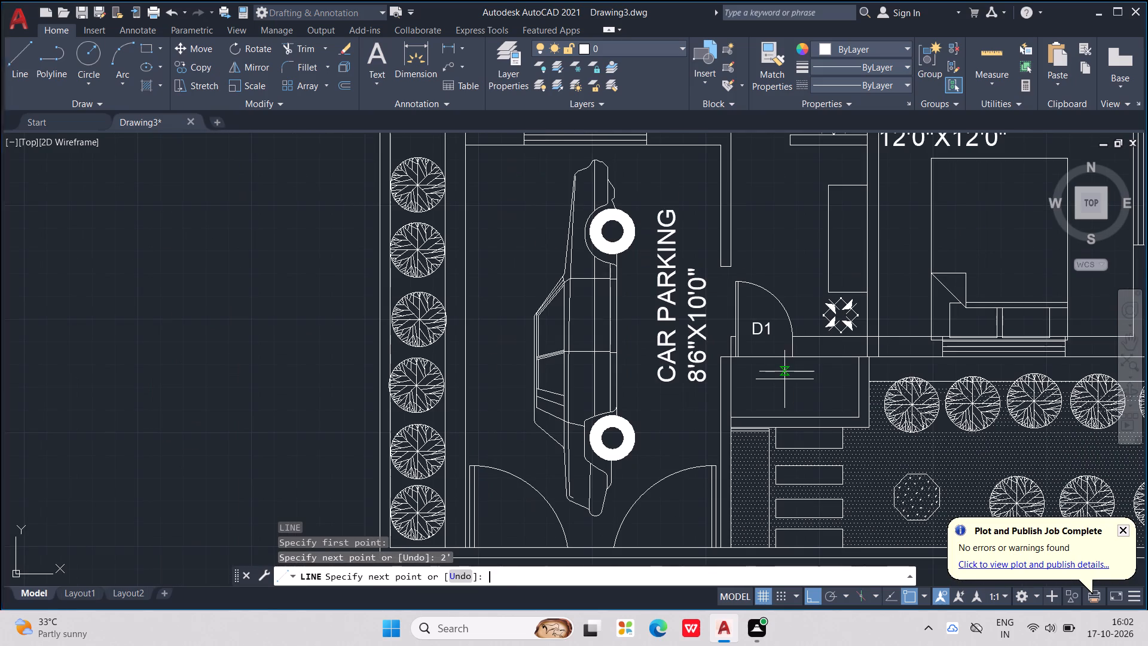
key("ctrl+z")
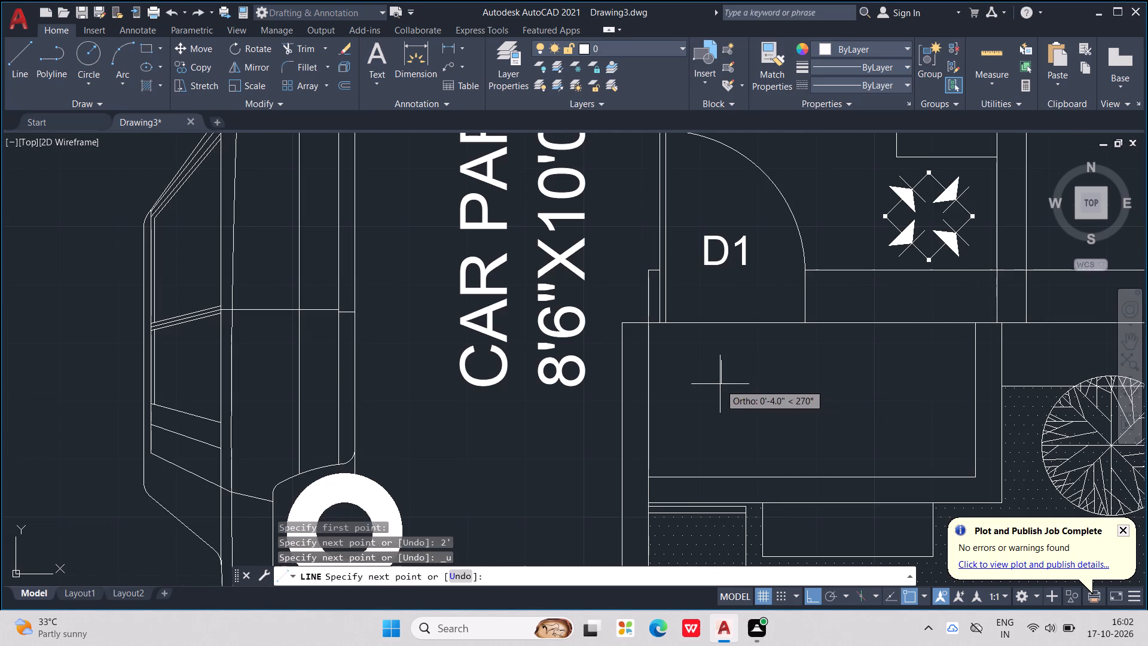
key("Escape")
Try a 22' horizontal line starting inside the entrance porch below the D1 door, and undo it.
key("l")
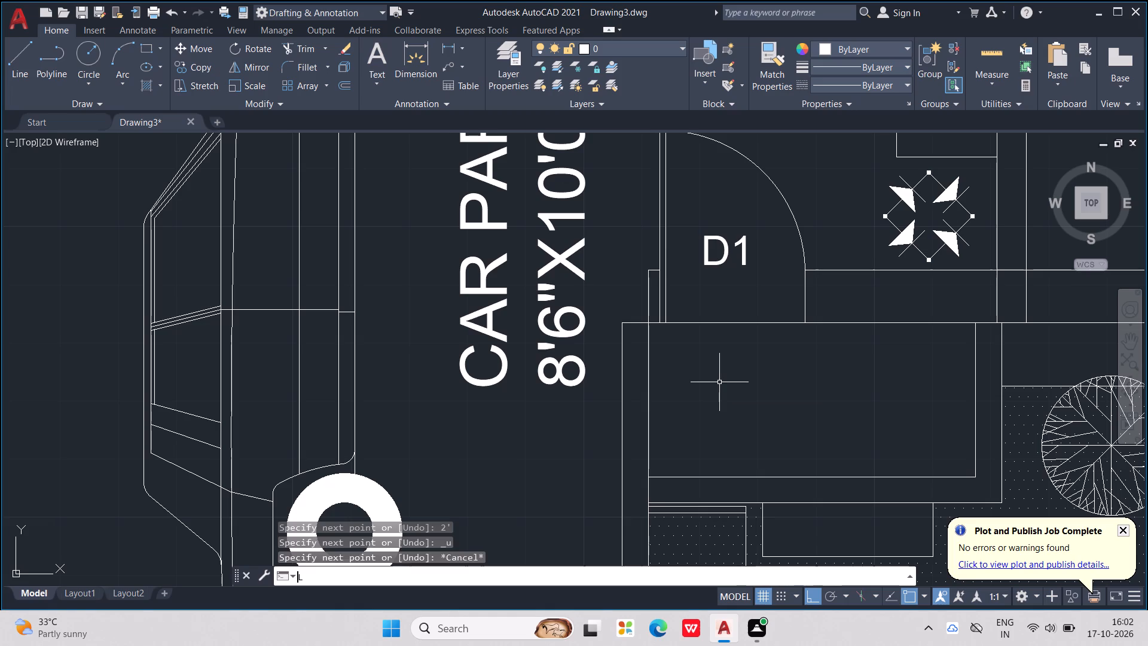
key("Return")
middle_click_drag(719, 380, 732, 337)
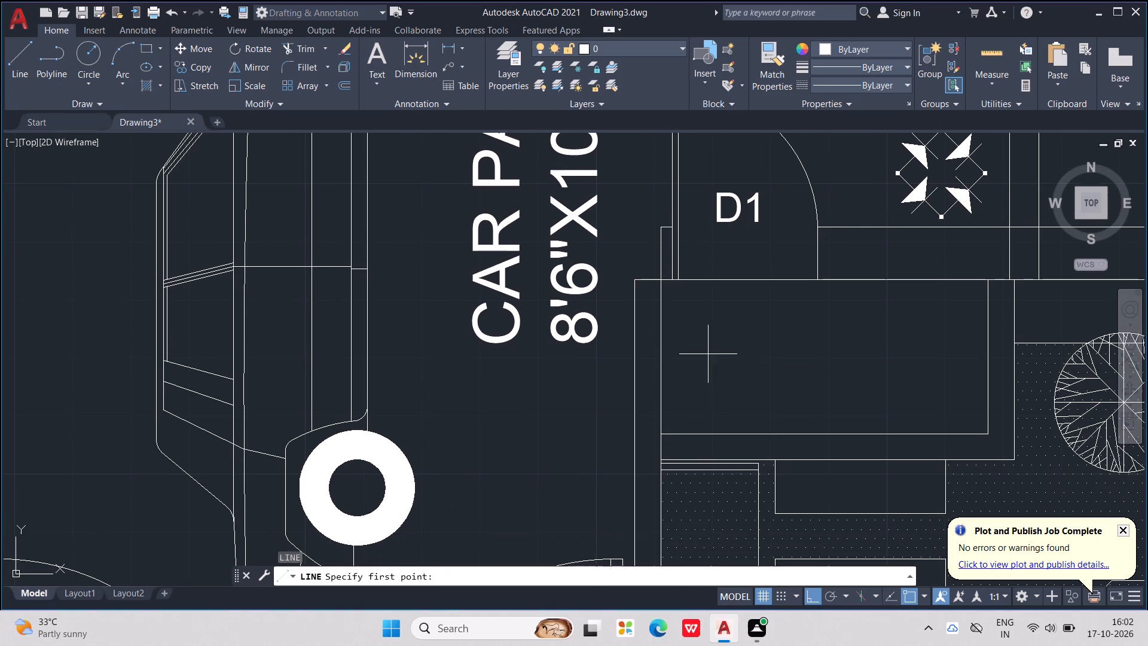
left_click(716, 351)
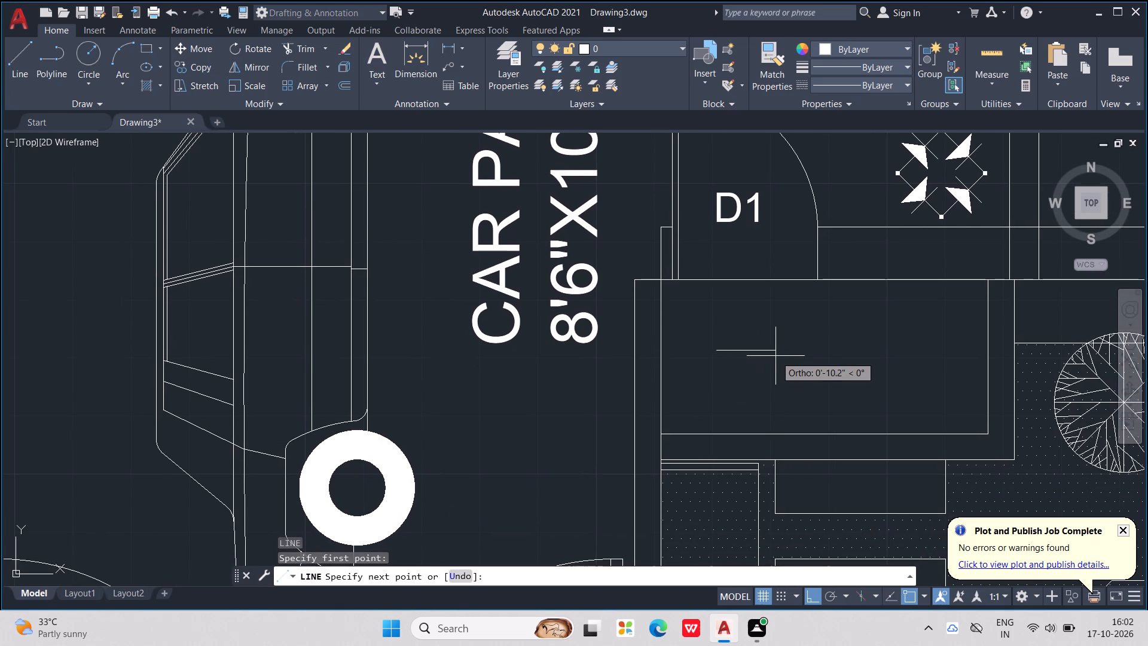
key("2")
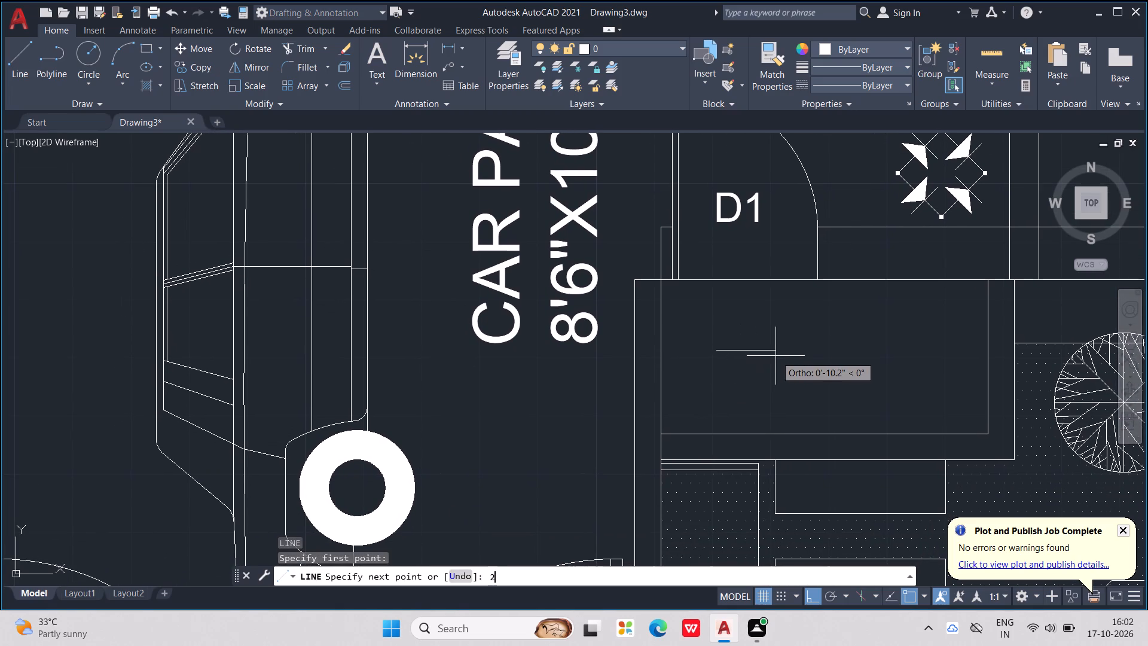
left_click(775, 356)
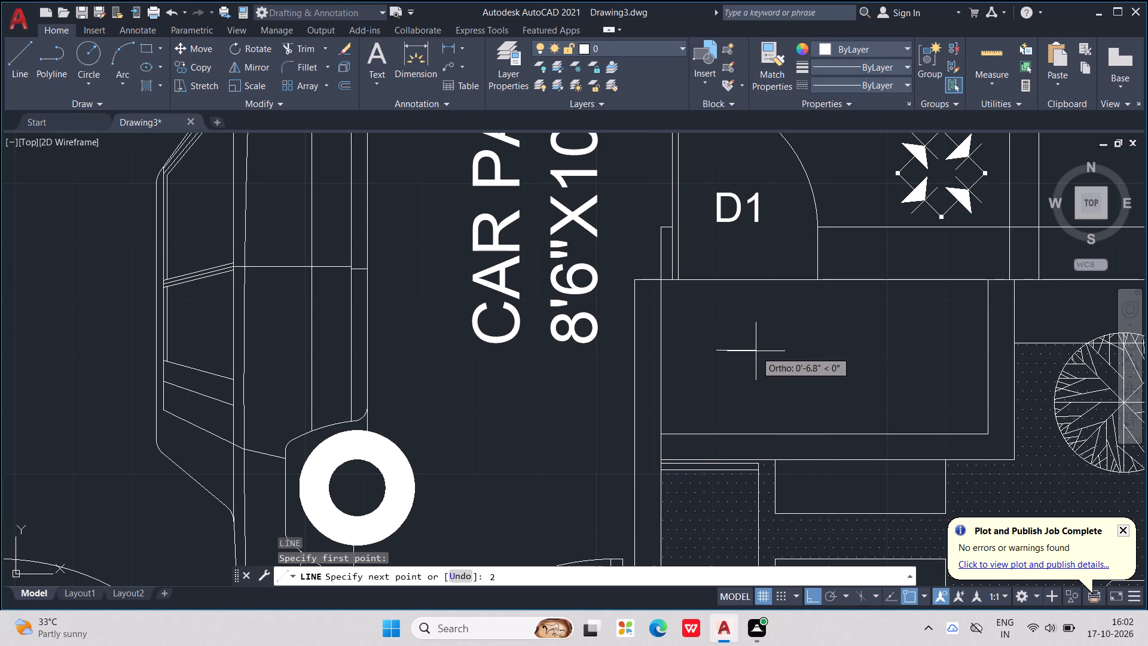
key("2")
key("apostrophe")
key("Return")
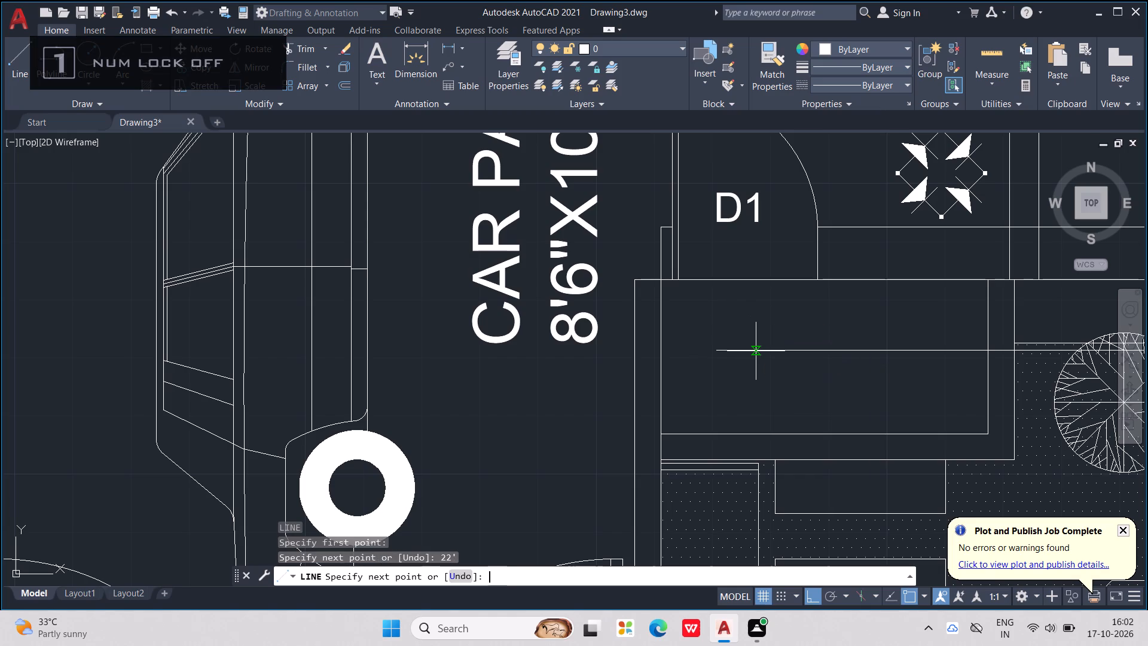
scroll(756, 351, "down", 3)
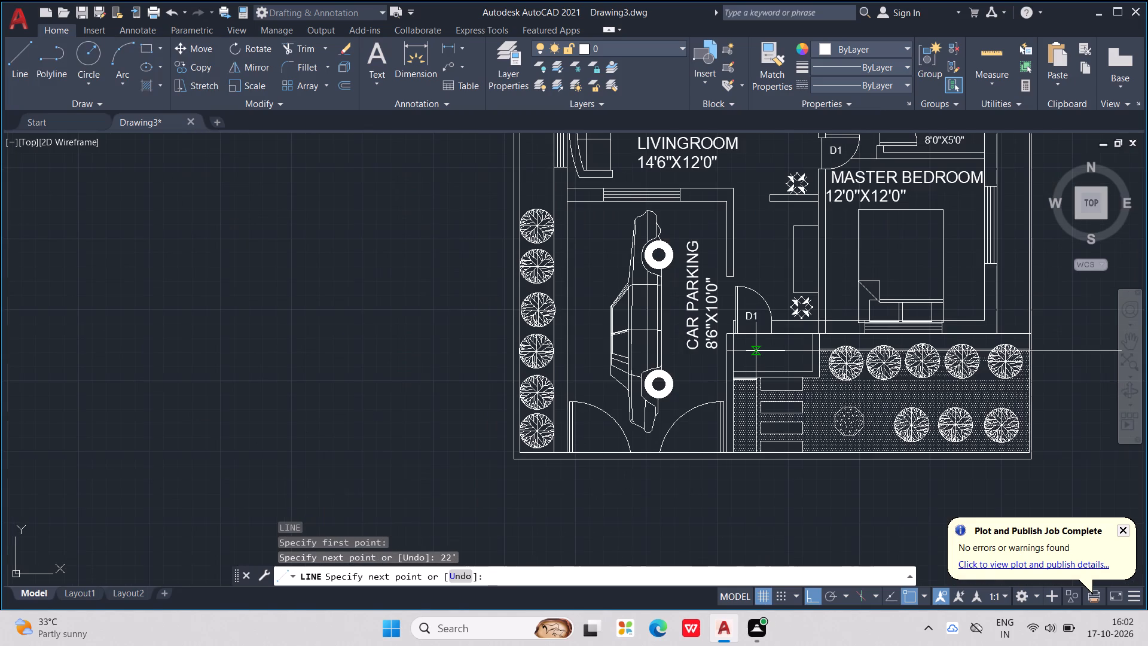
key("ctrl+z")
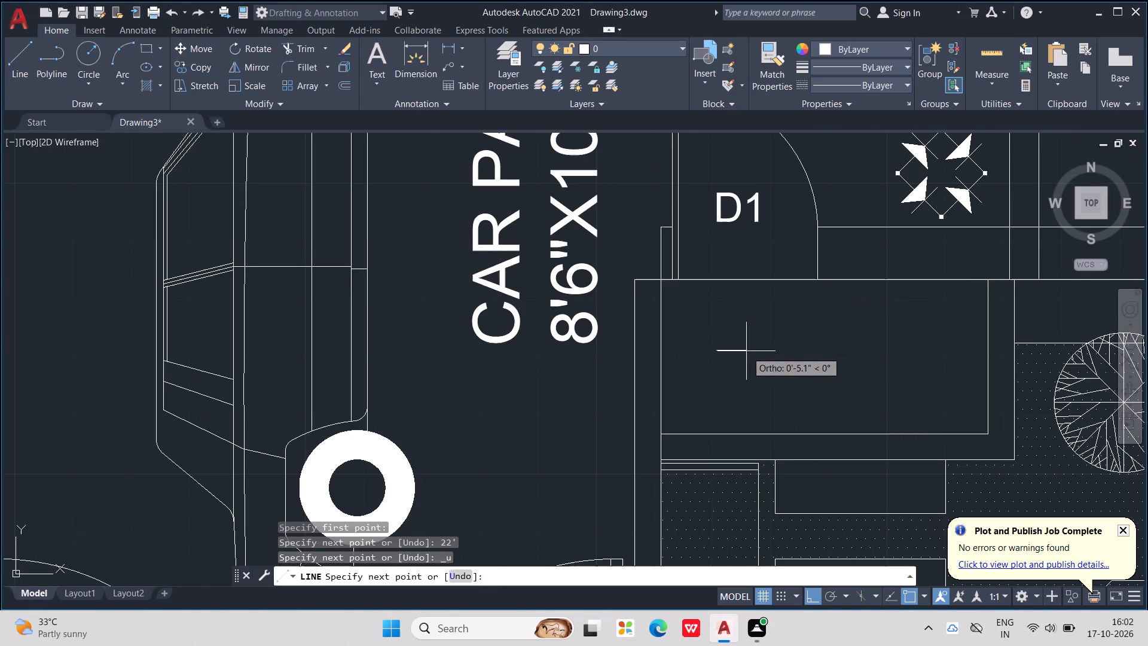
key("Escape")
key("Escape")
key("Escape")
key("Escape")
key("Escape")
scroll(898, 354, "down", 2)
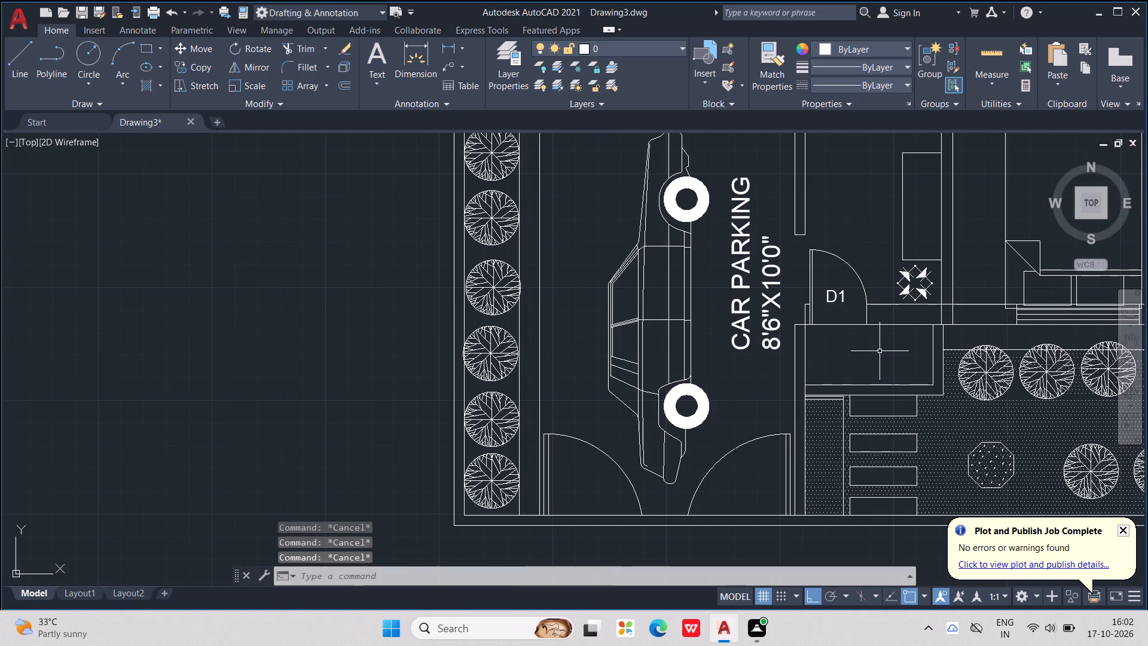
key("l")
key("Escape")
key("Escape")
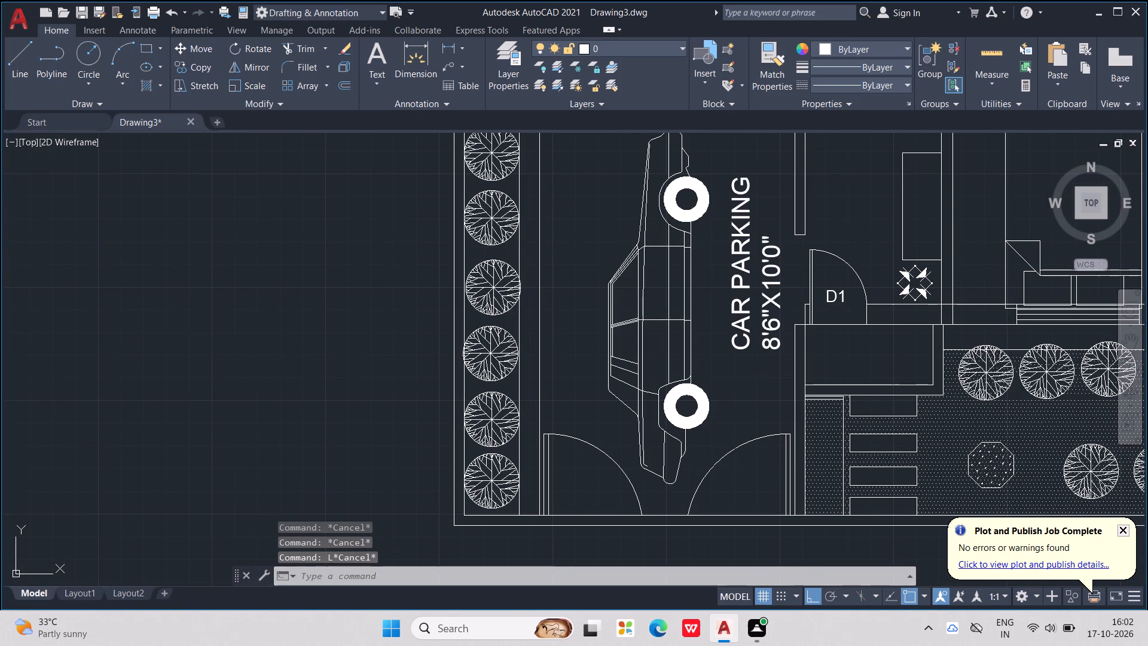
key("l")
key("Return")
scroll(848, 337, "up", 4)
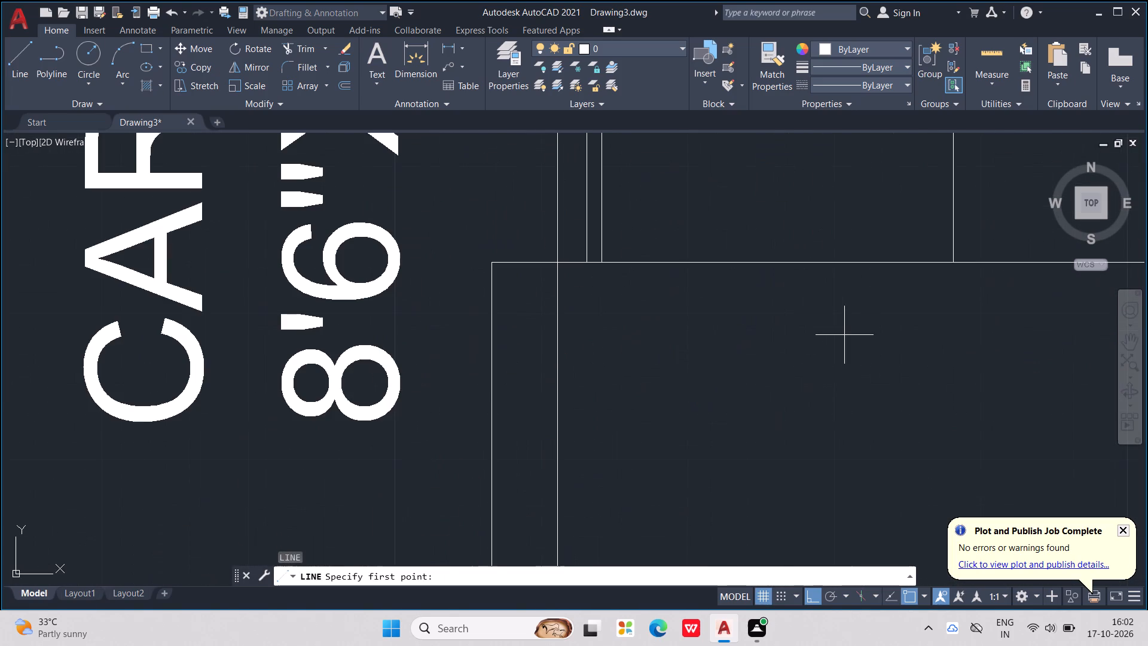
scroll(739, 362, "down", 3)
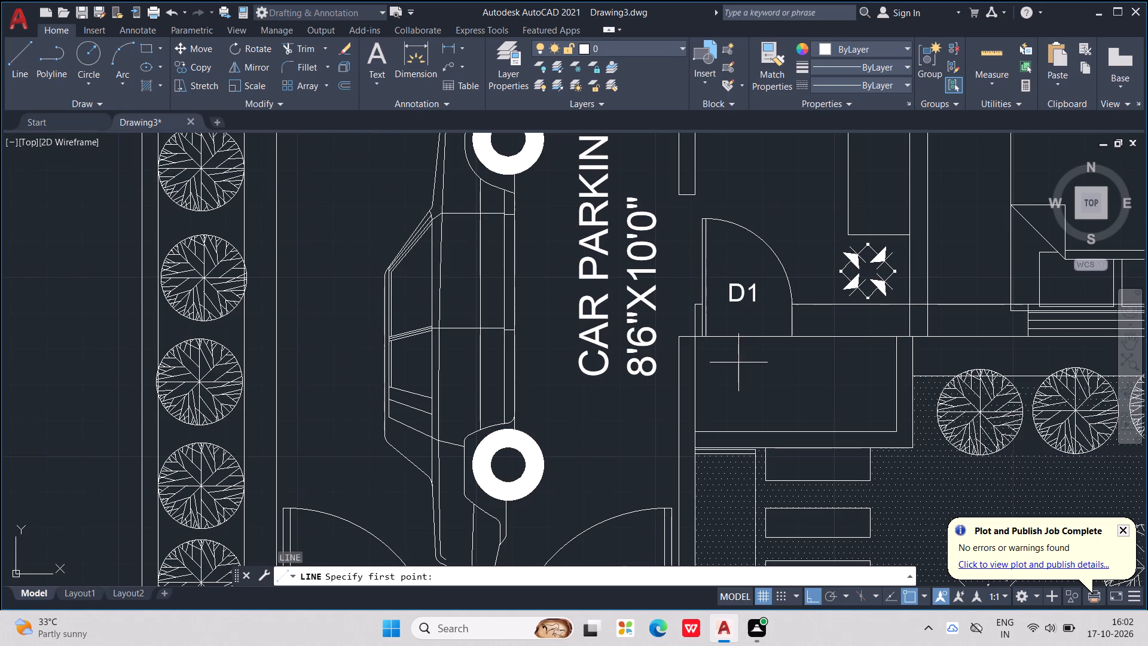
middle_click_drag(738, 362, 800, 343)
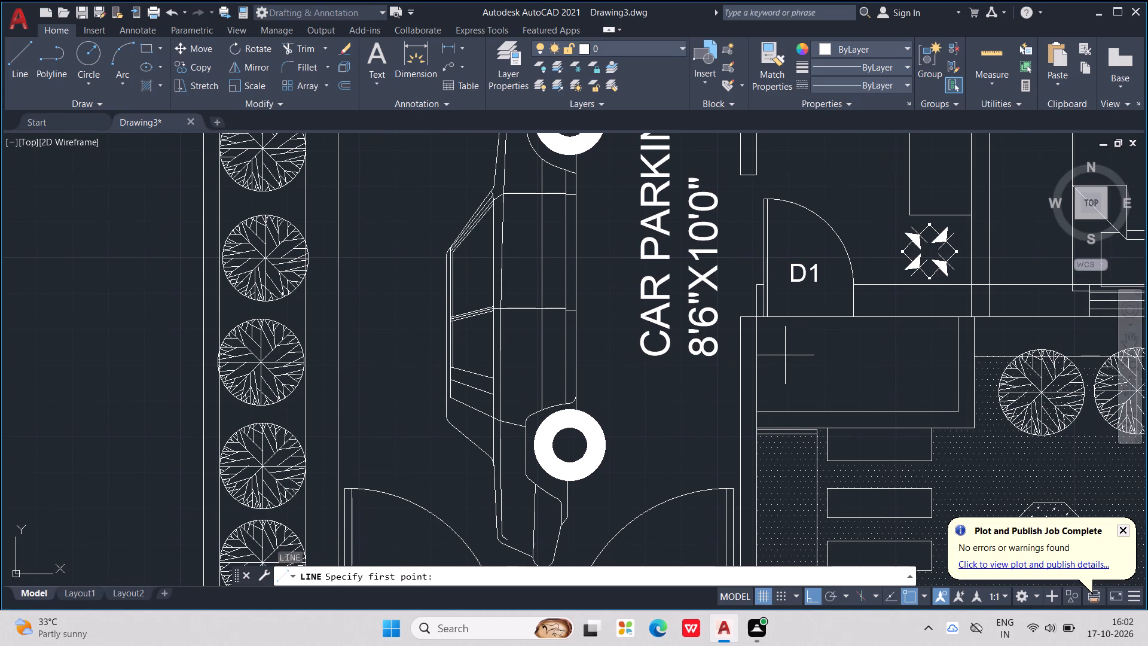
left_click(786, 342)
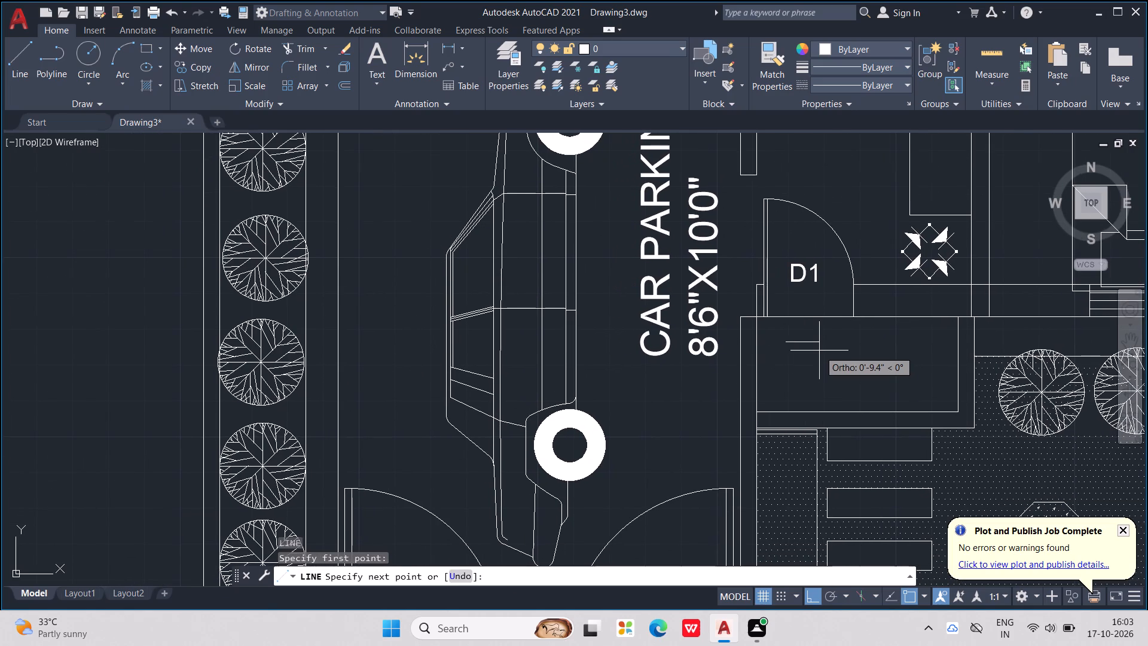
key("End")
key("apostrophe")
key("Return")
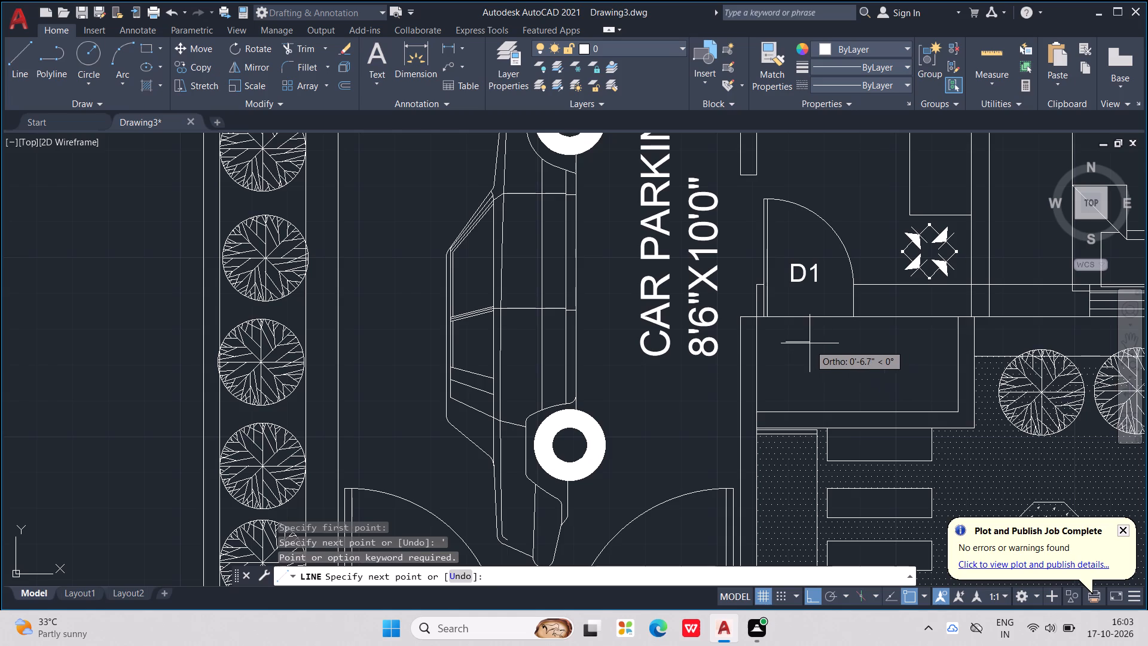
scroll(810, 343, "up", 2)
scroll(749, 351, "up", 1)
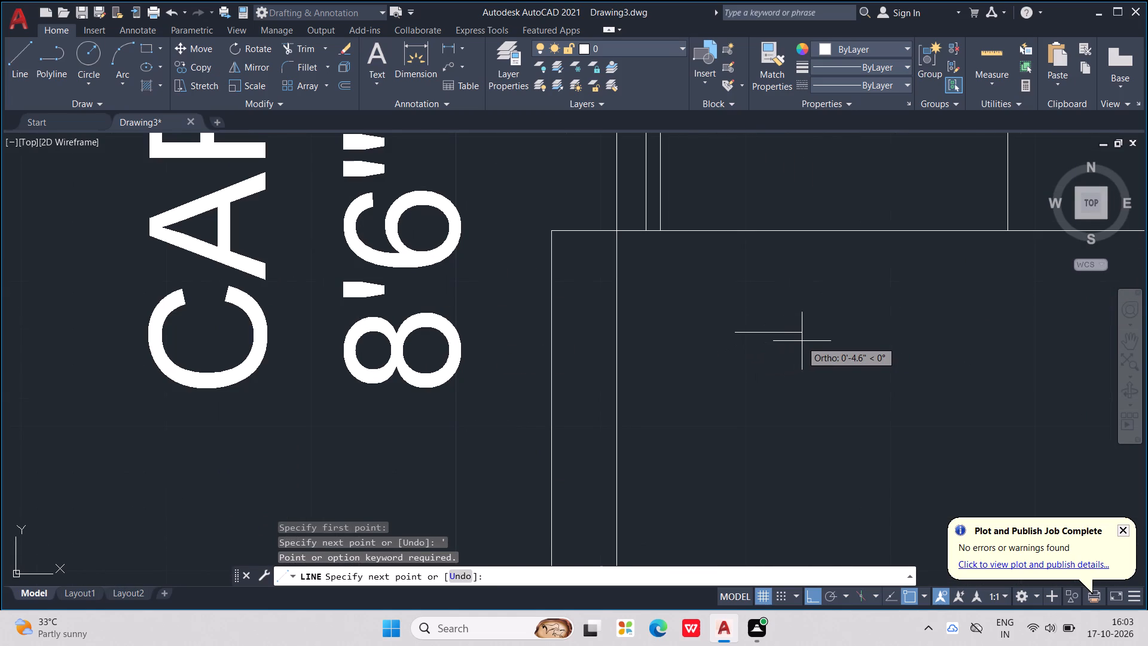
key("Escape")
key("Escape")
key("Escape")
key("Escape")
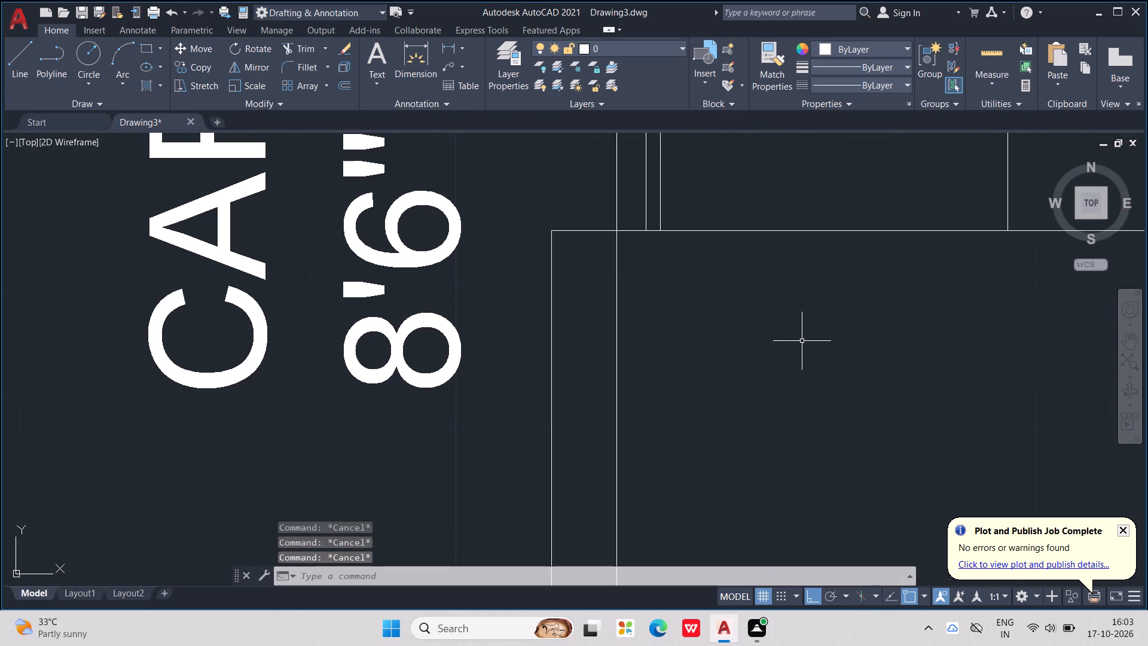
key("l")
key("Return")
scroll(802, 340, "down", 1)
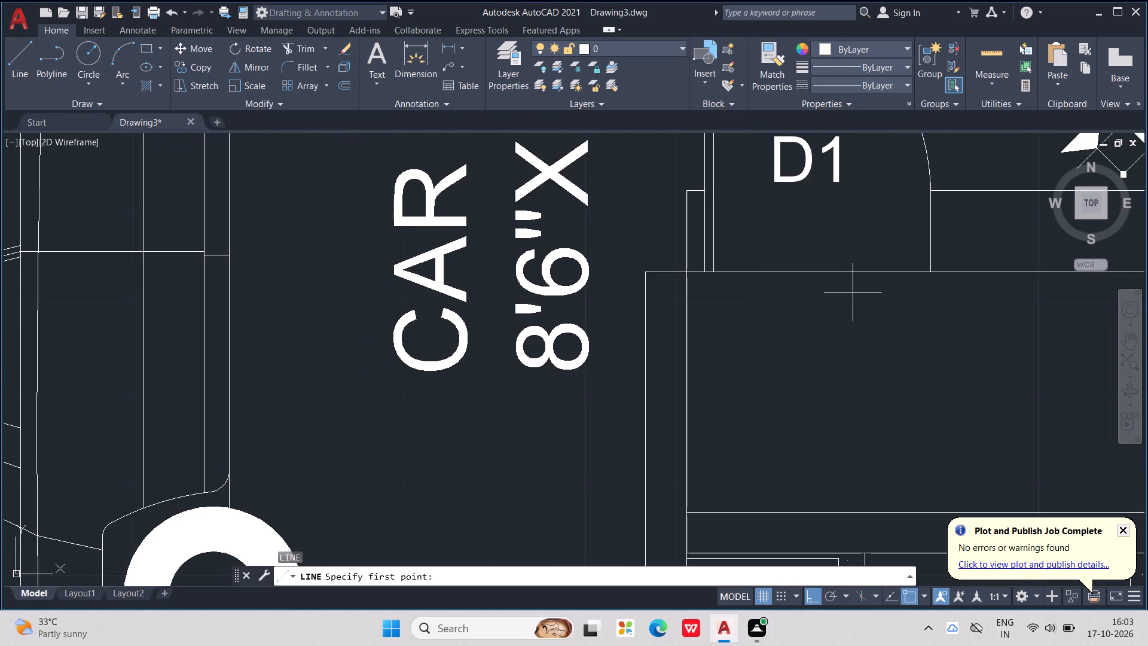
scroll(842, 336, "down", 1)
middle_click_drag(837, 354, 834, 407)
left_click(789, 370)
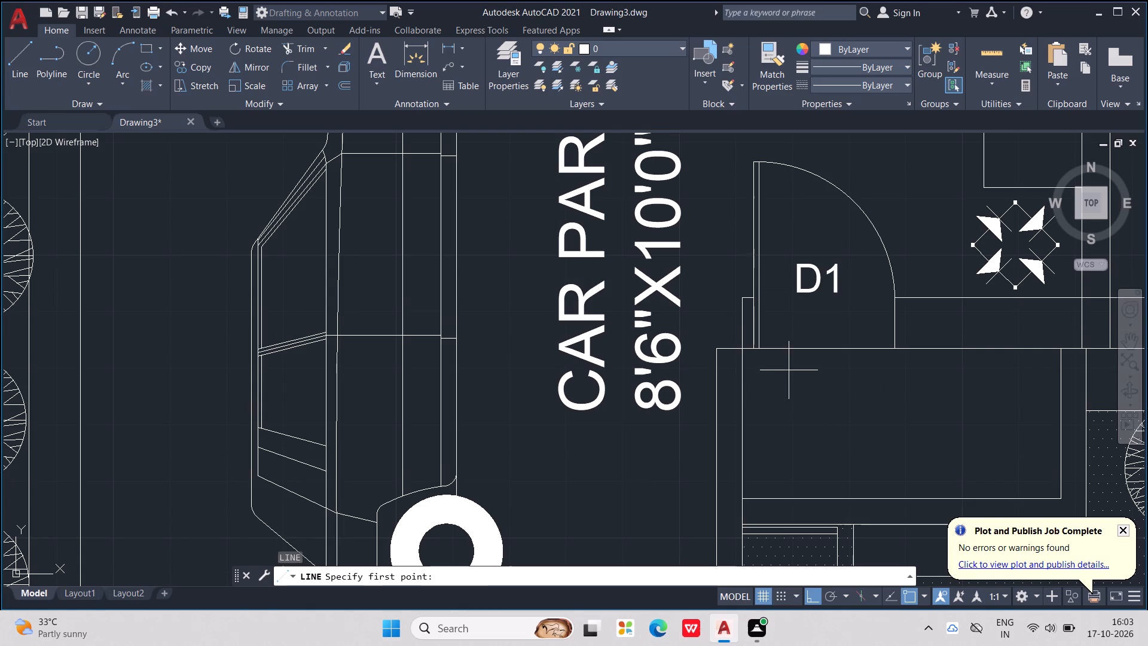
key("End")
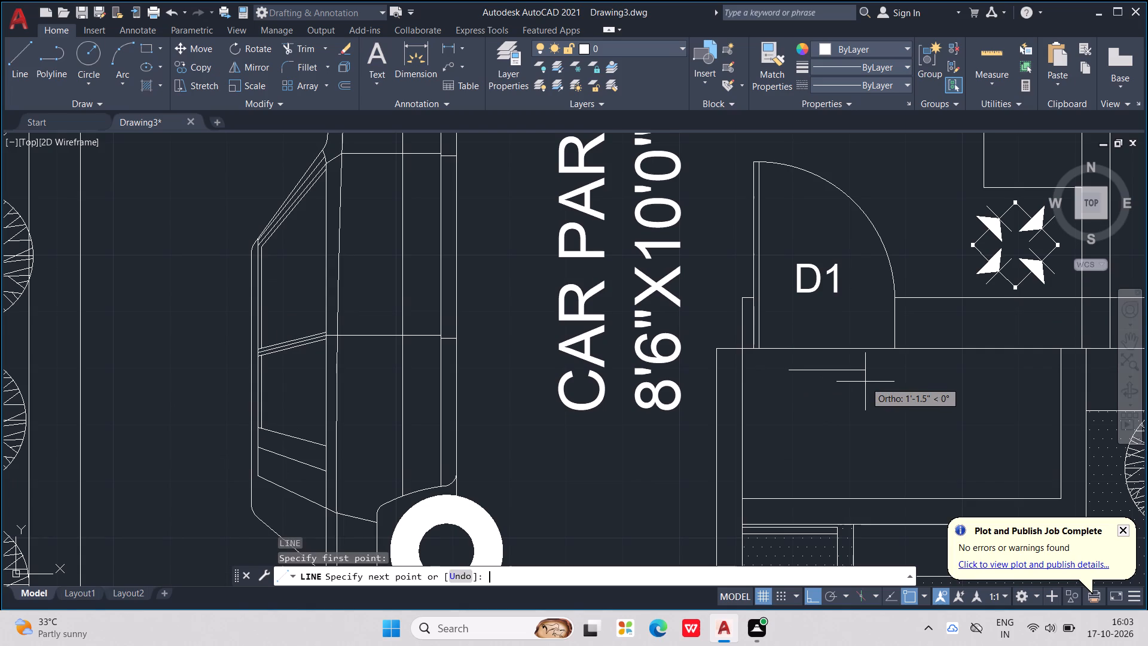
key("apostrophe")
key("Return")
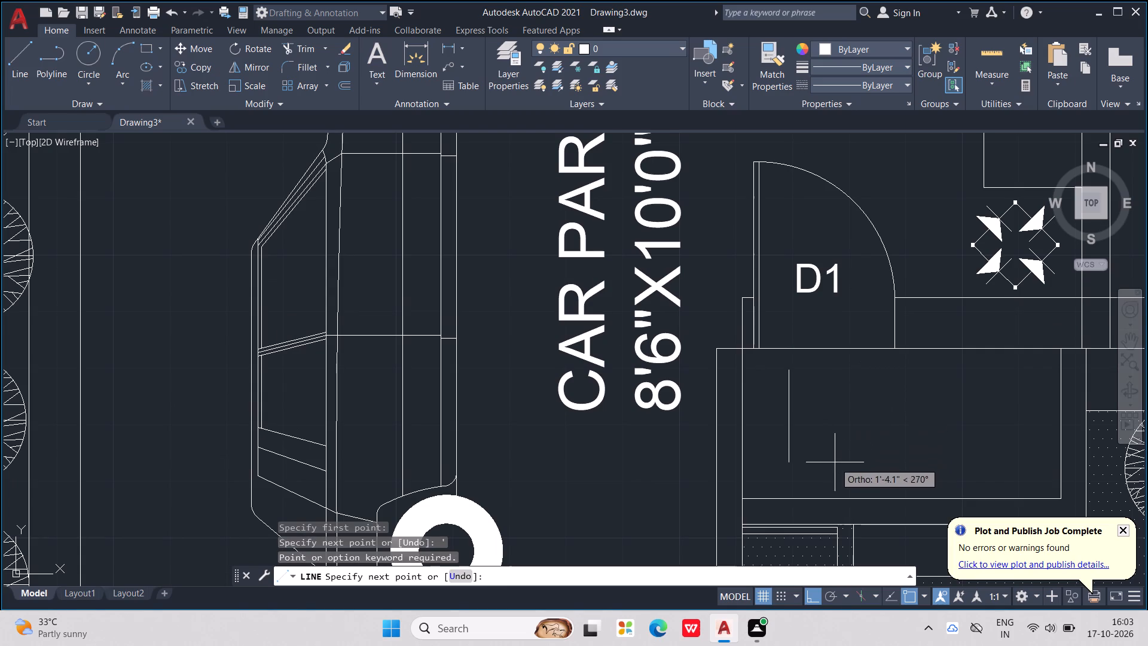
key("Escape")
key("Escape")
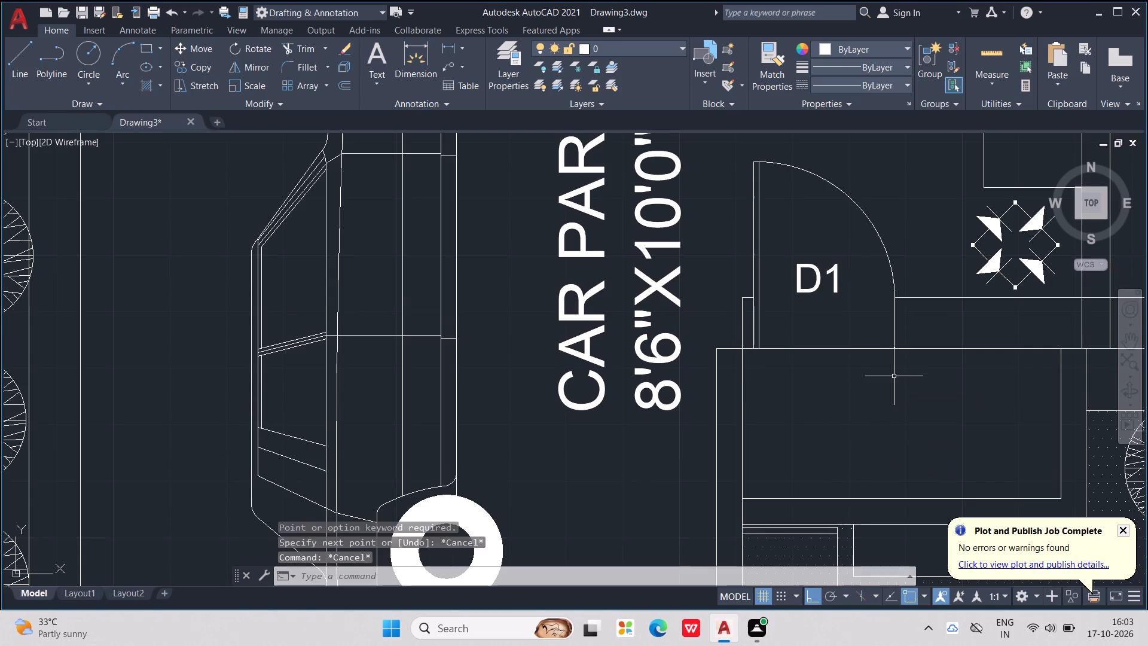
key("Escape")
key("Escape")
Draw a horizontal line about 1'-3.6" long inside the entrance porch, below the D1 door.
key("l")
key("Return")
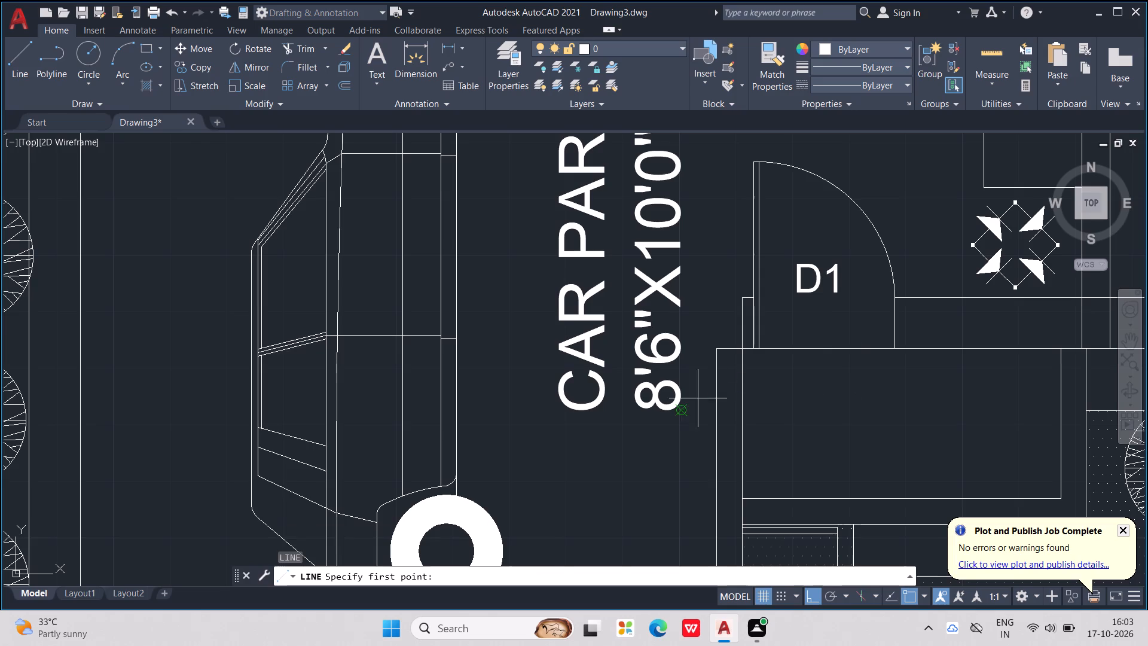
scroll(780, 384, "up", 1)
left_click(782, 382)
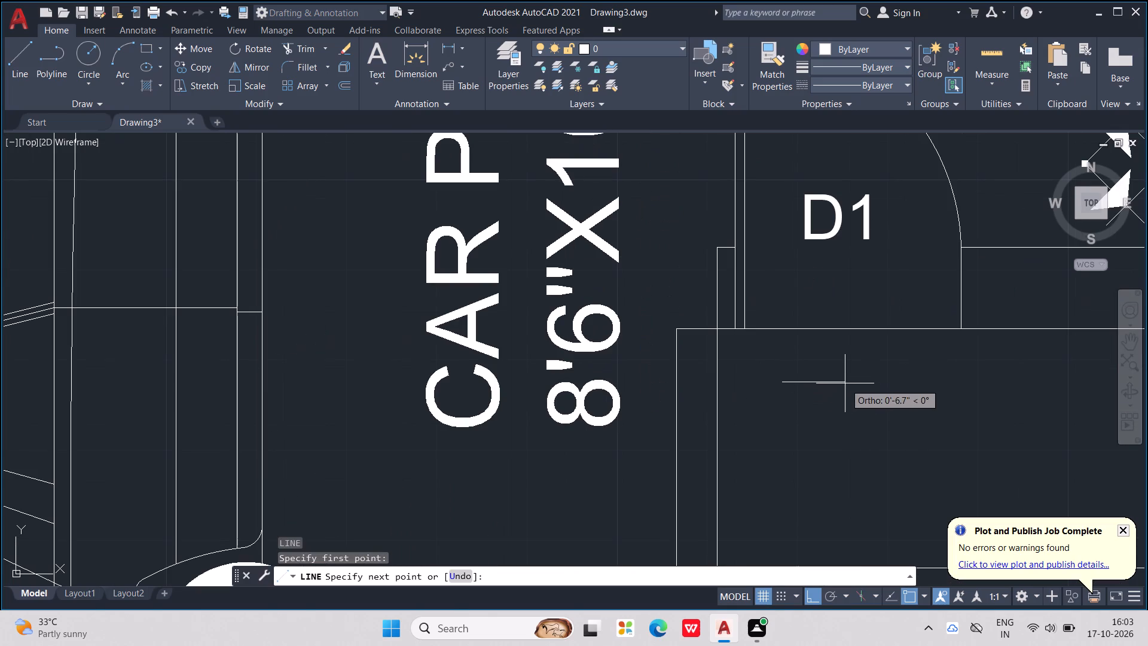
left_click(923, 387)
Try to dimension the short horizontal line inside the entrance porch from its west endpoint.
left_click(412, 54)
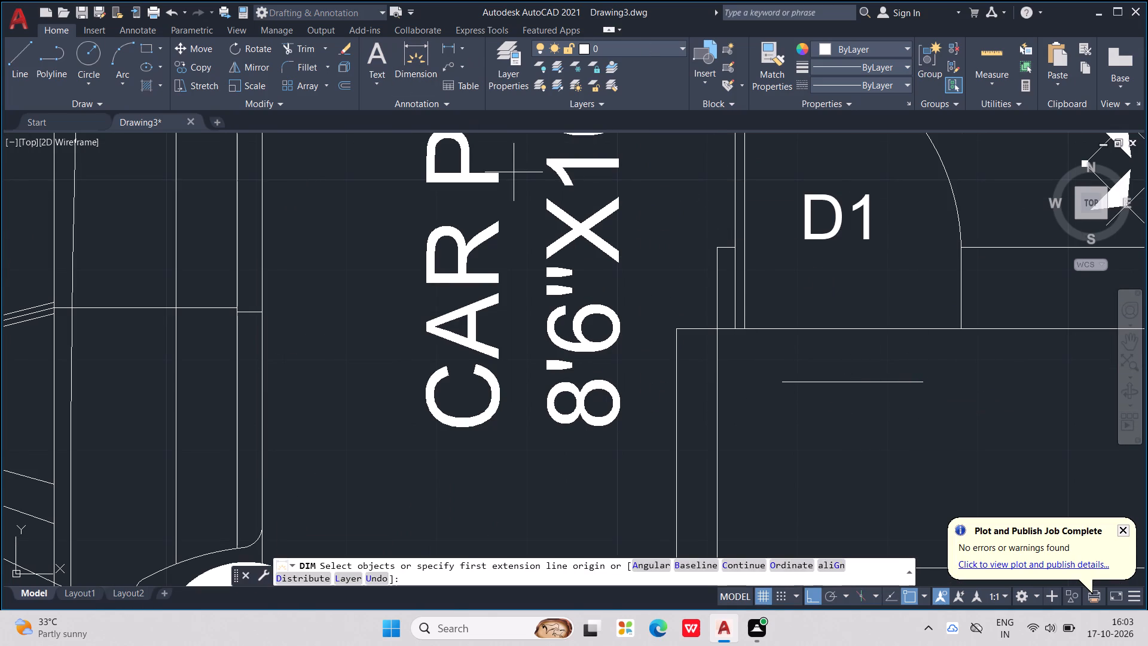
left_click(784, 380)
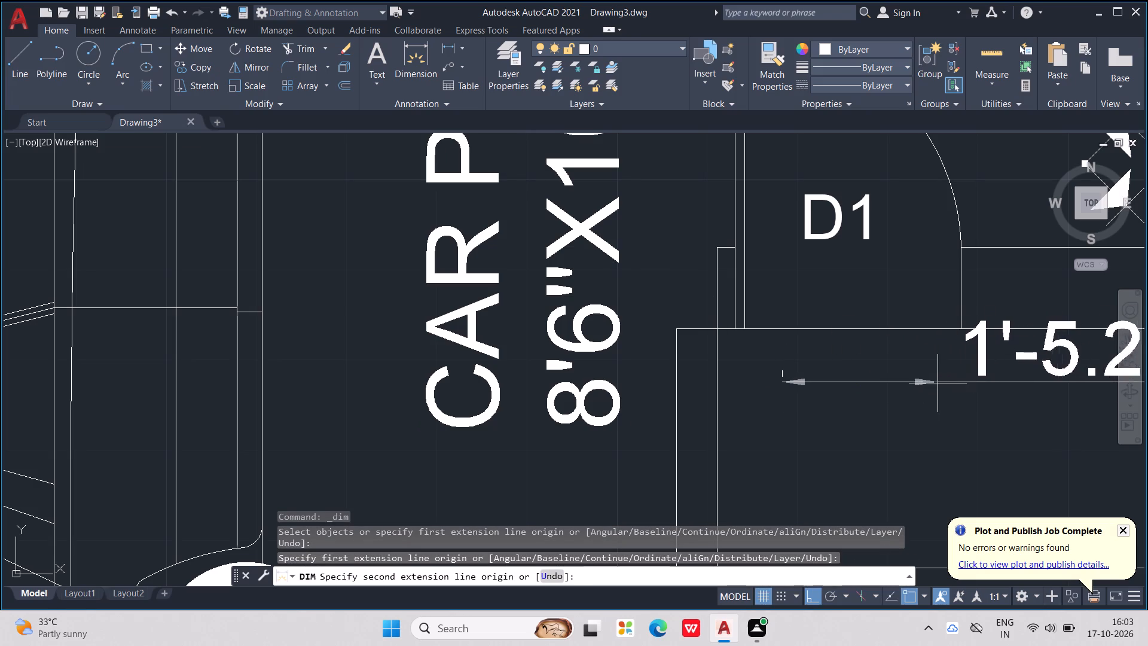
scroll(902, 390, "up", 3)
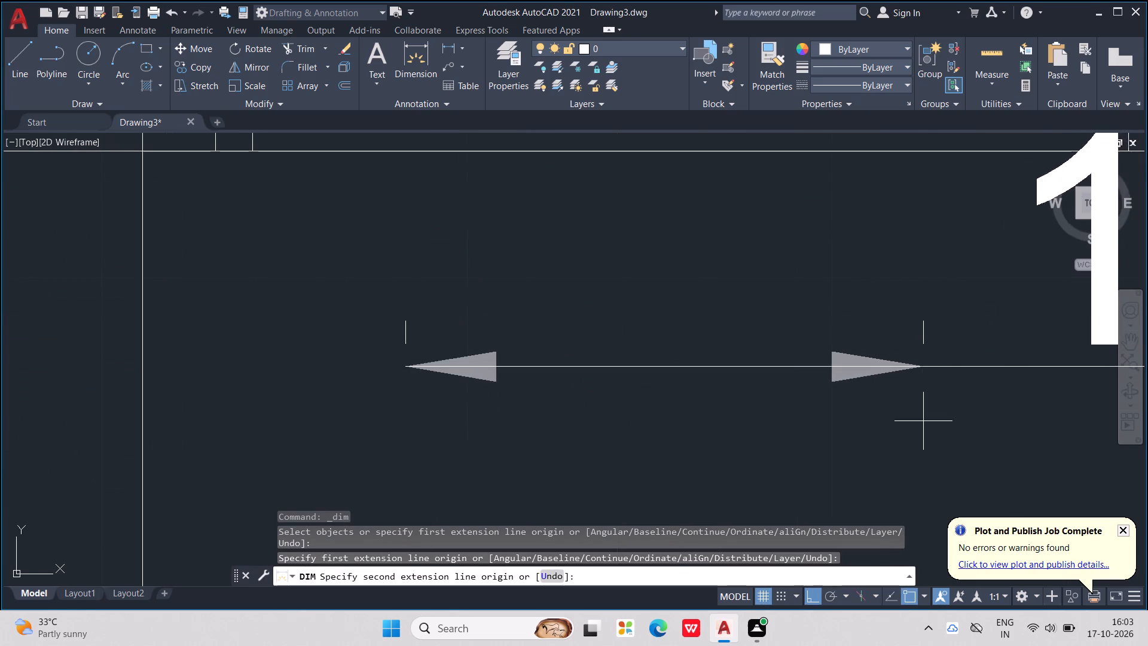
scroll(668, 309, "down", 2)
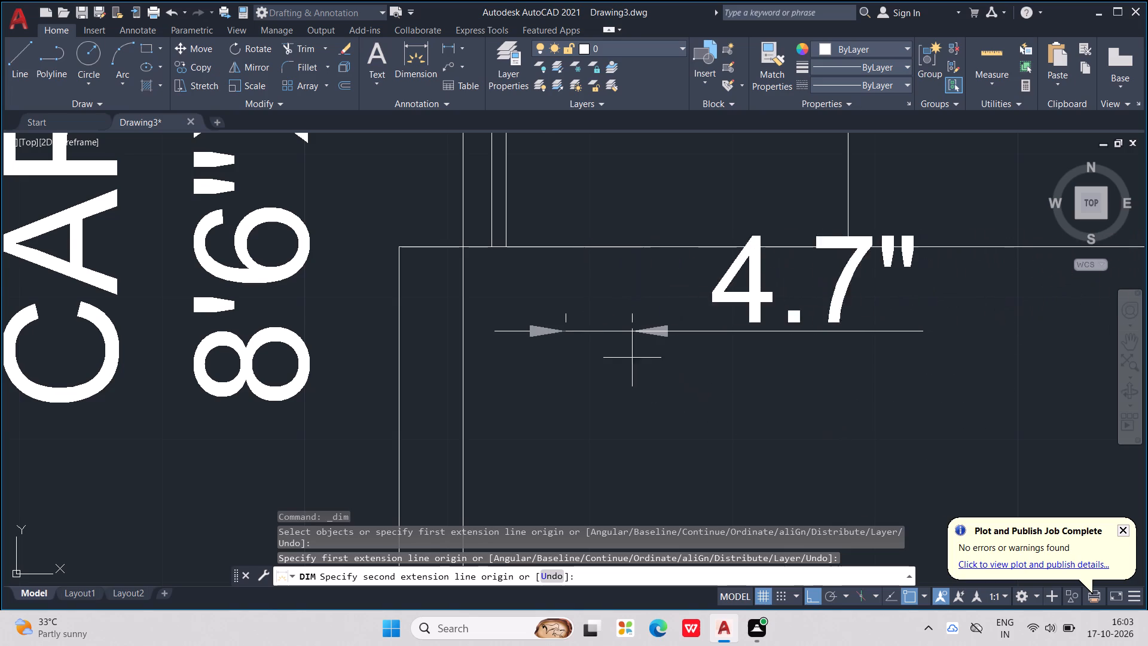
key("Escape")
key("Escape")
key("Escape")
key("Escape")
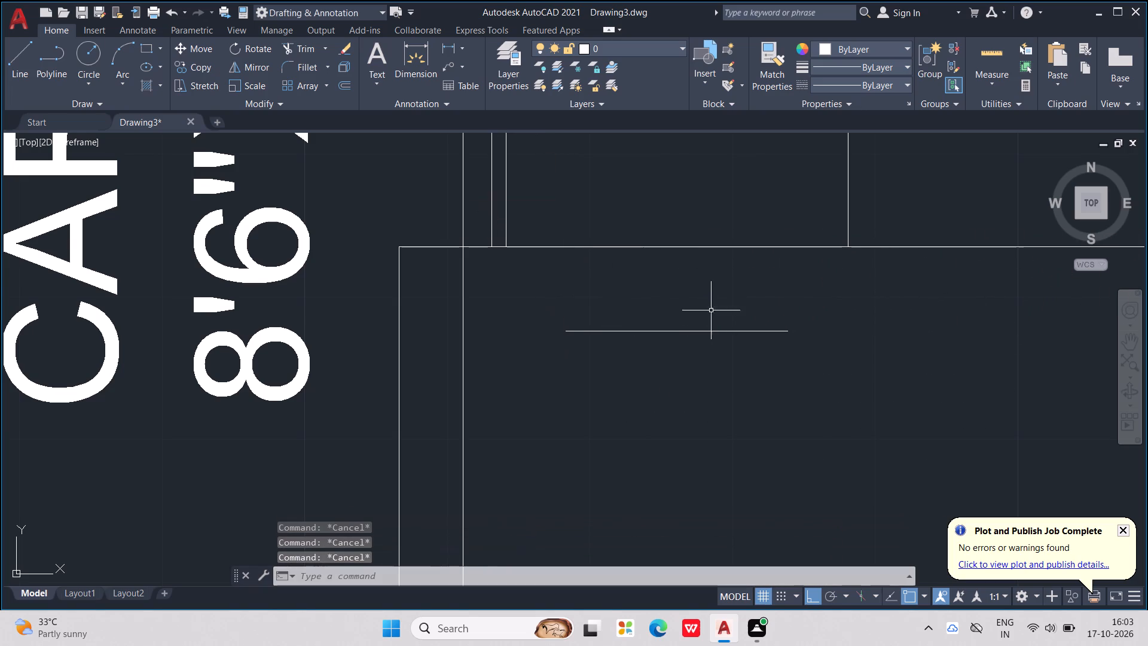
Inspect the geometry properties of the short horizontal line inside the entrance porch.
left_click(652, 332)
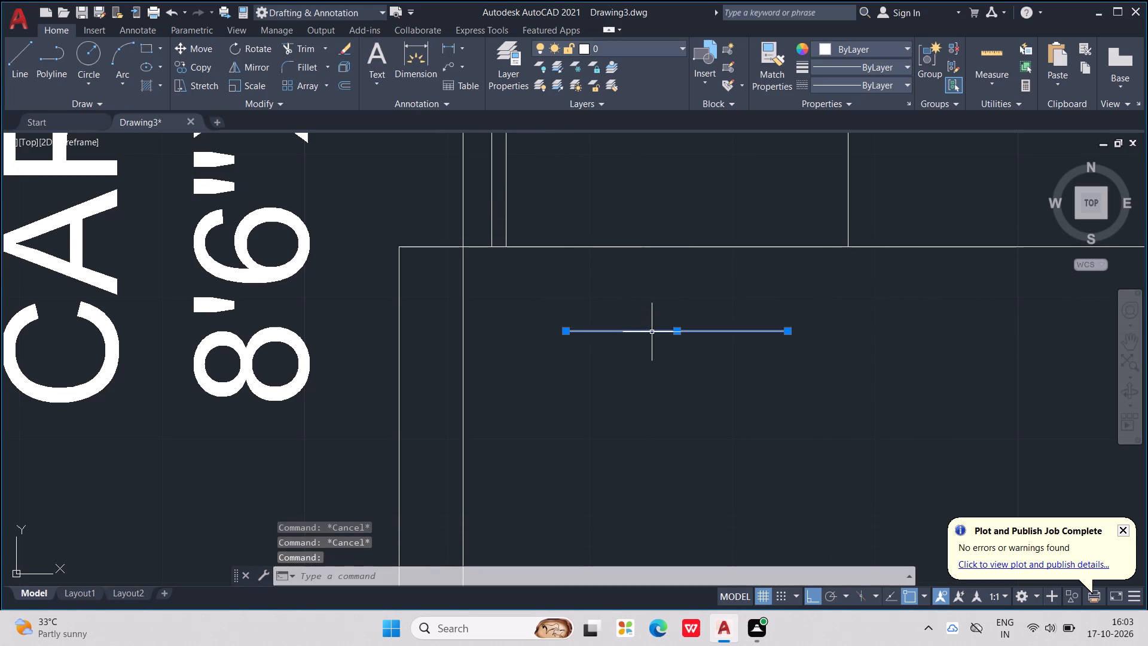
right_click(636, 276)
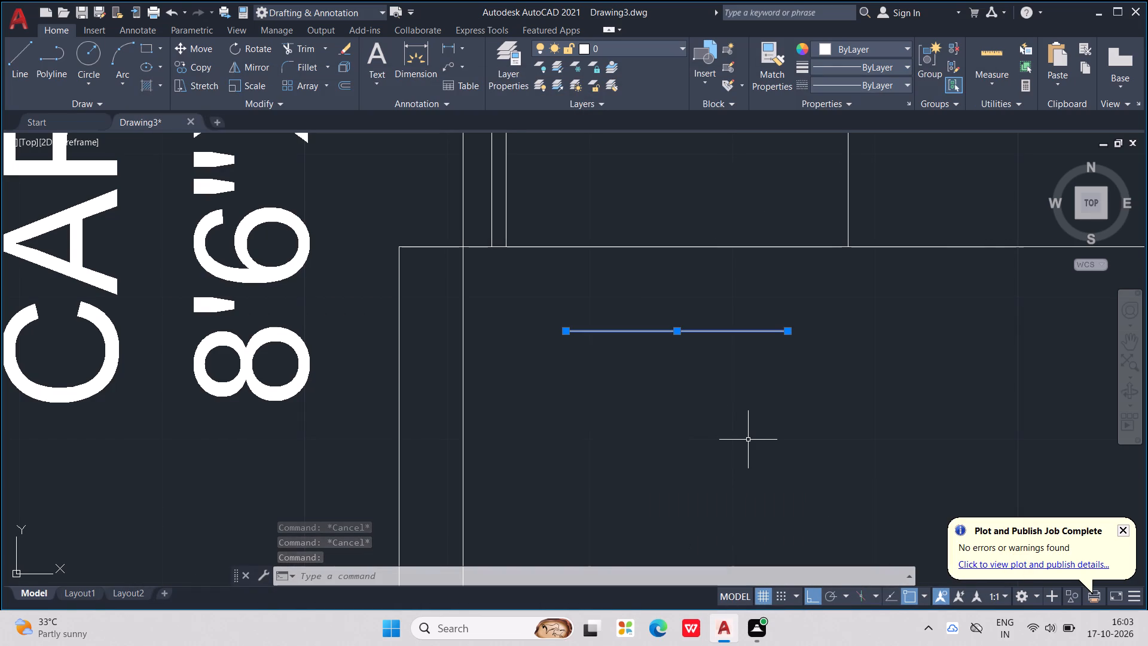
right_click(748, 440)
left_click(771, 417)
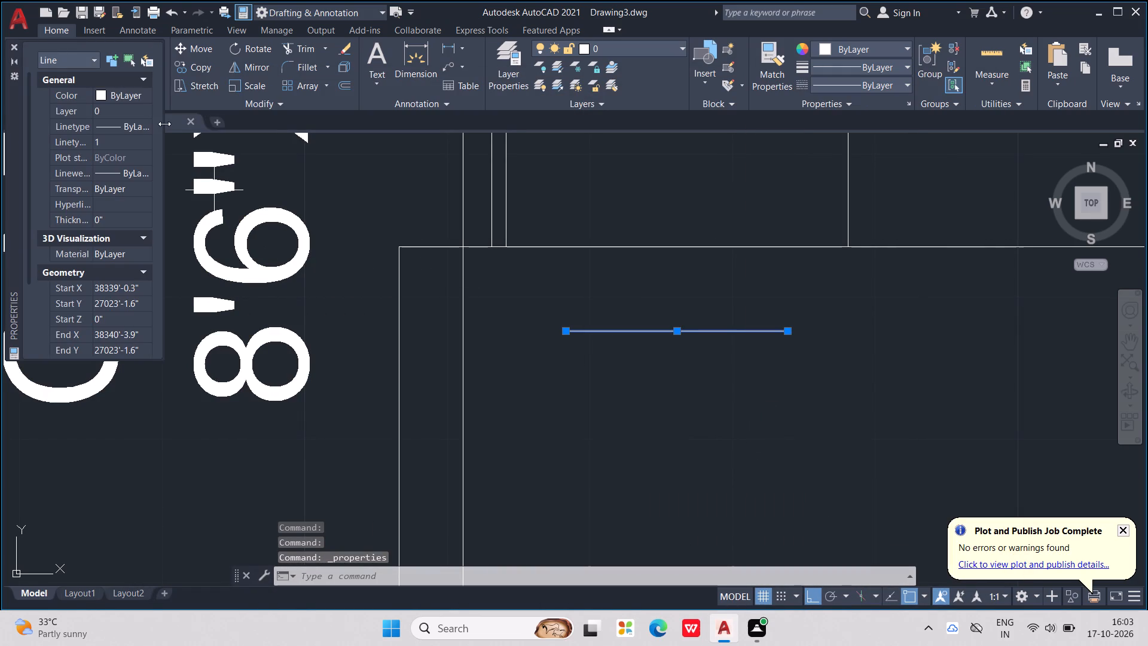
scroll(124, 183, "down", 1)
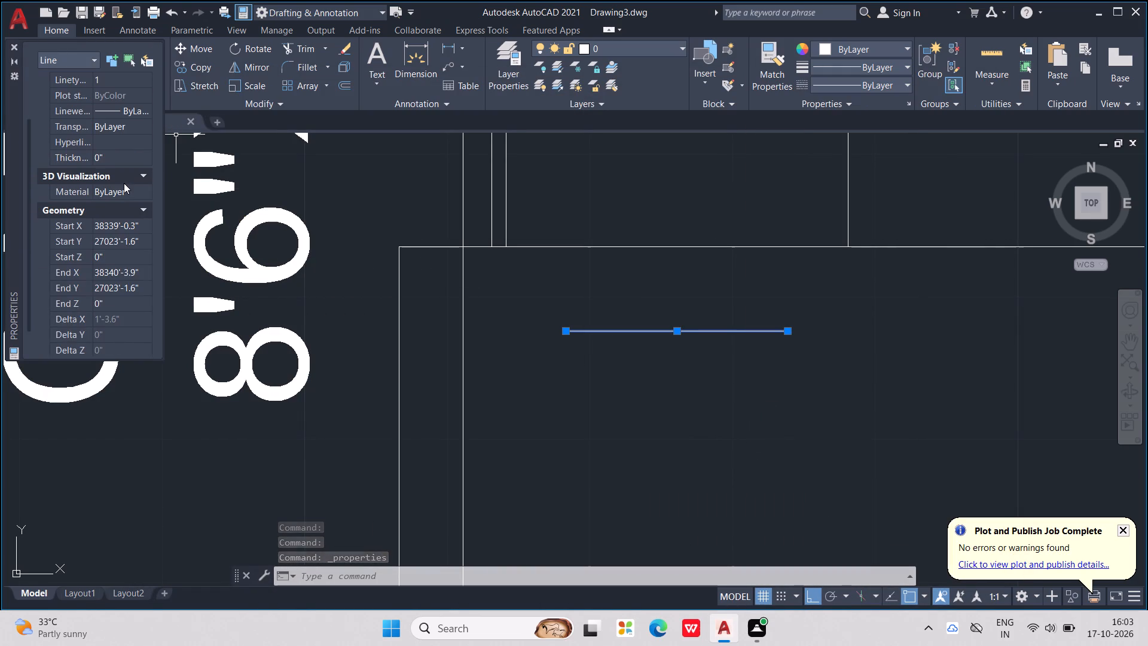
scroll(124, 183, "down", 2)
key("Escape")
key("Escape")
key("Escape")
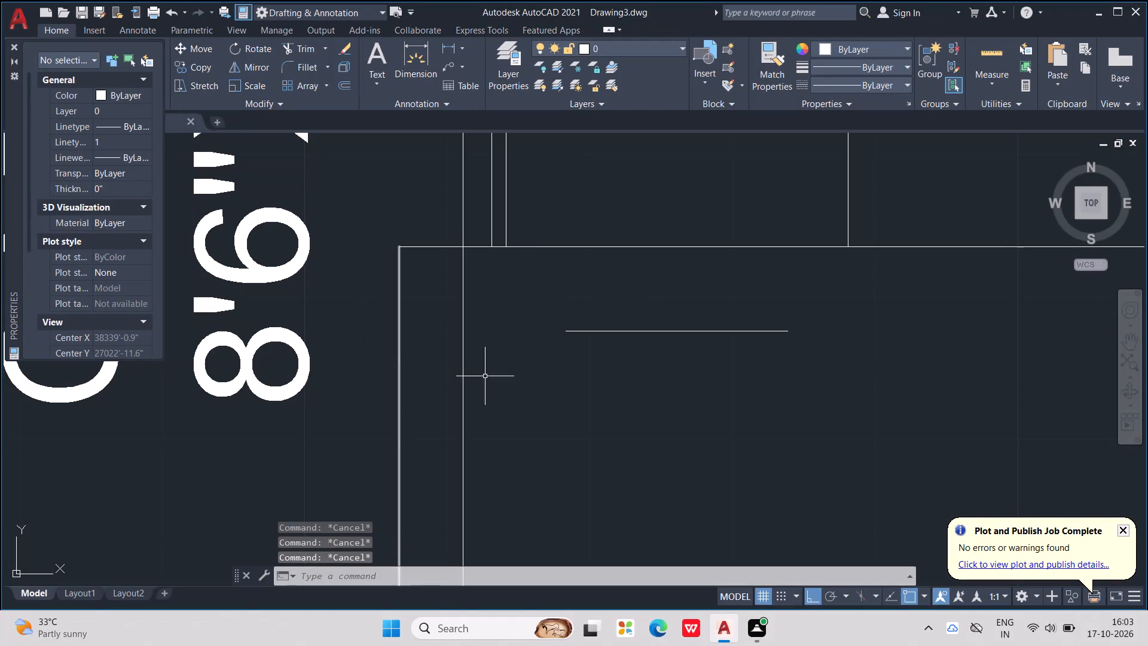
key("Escape")
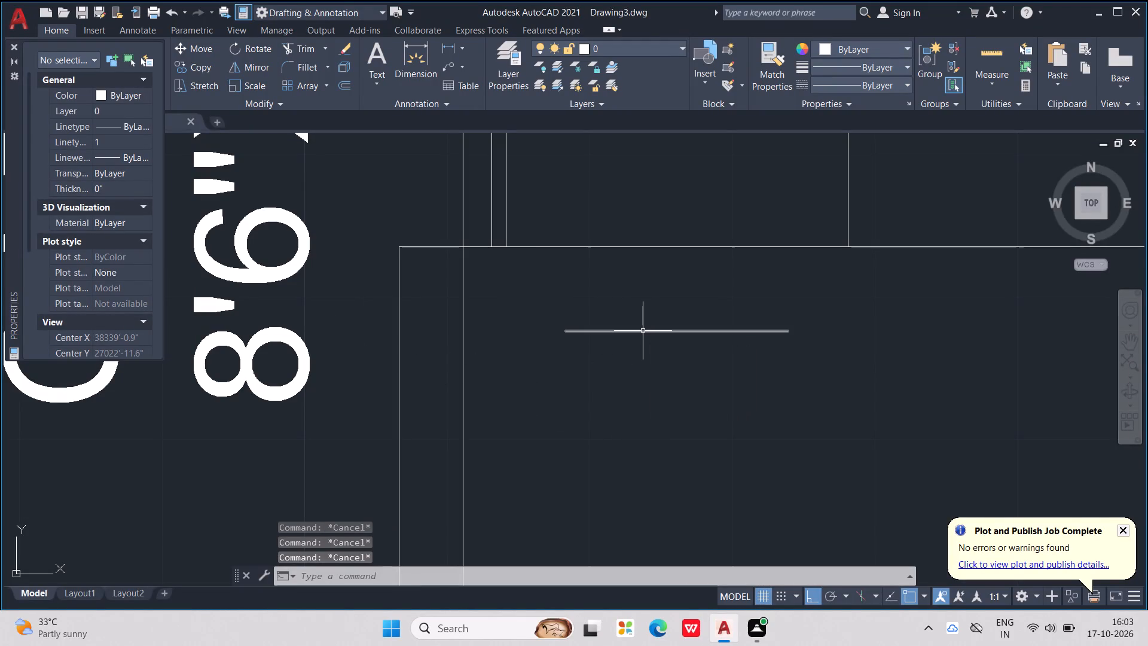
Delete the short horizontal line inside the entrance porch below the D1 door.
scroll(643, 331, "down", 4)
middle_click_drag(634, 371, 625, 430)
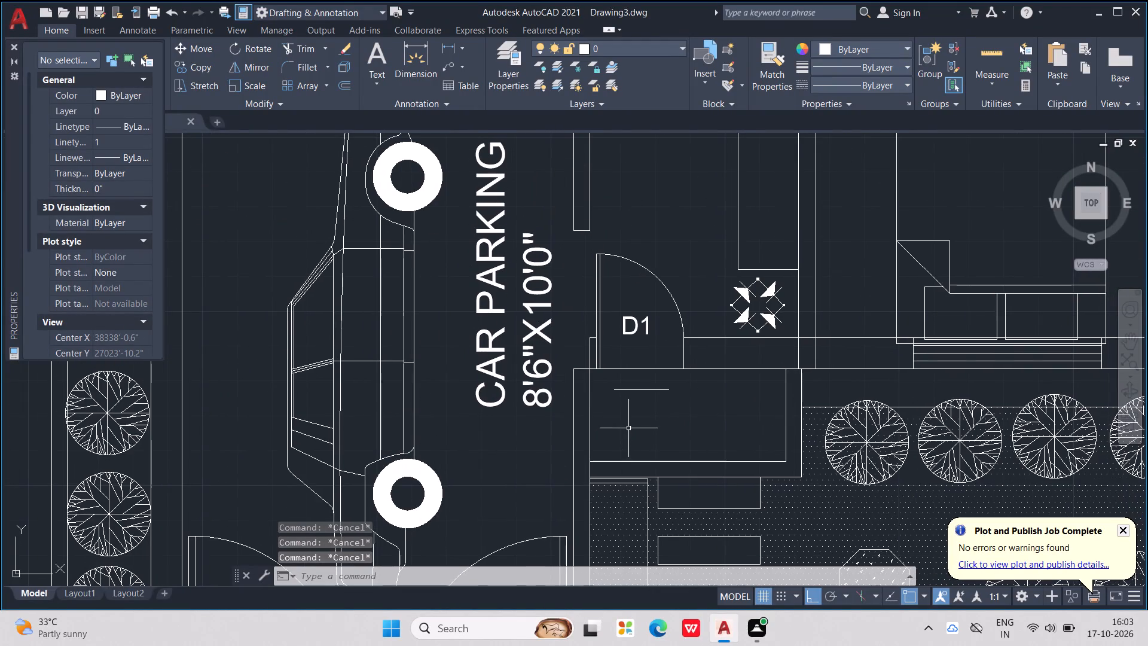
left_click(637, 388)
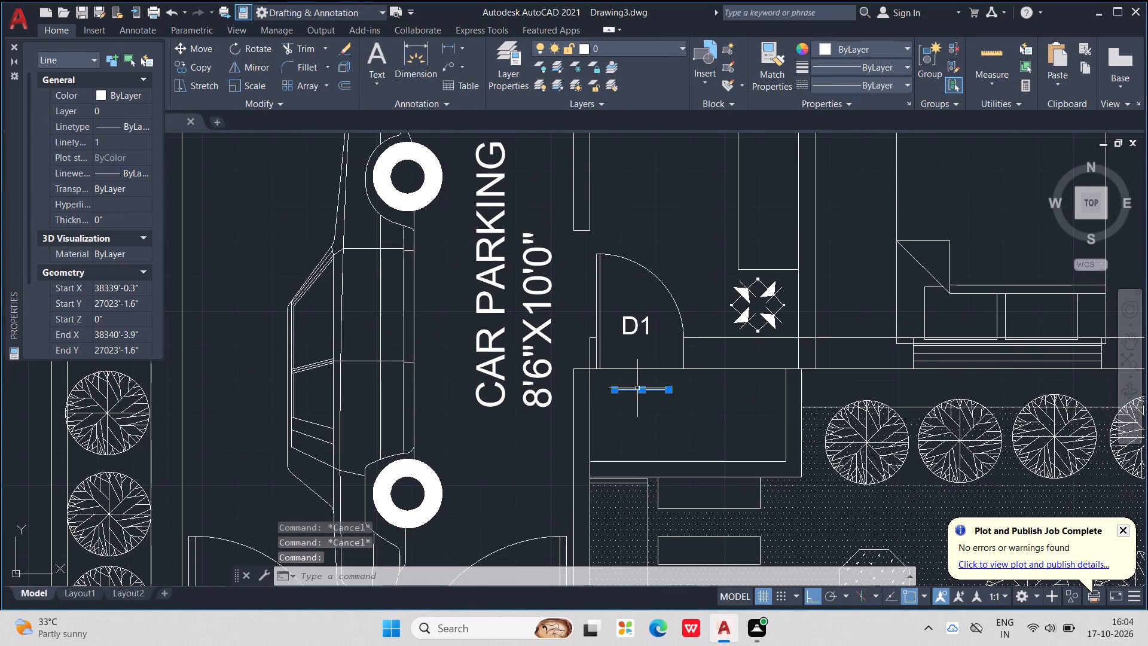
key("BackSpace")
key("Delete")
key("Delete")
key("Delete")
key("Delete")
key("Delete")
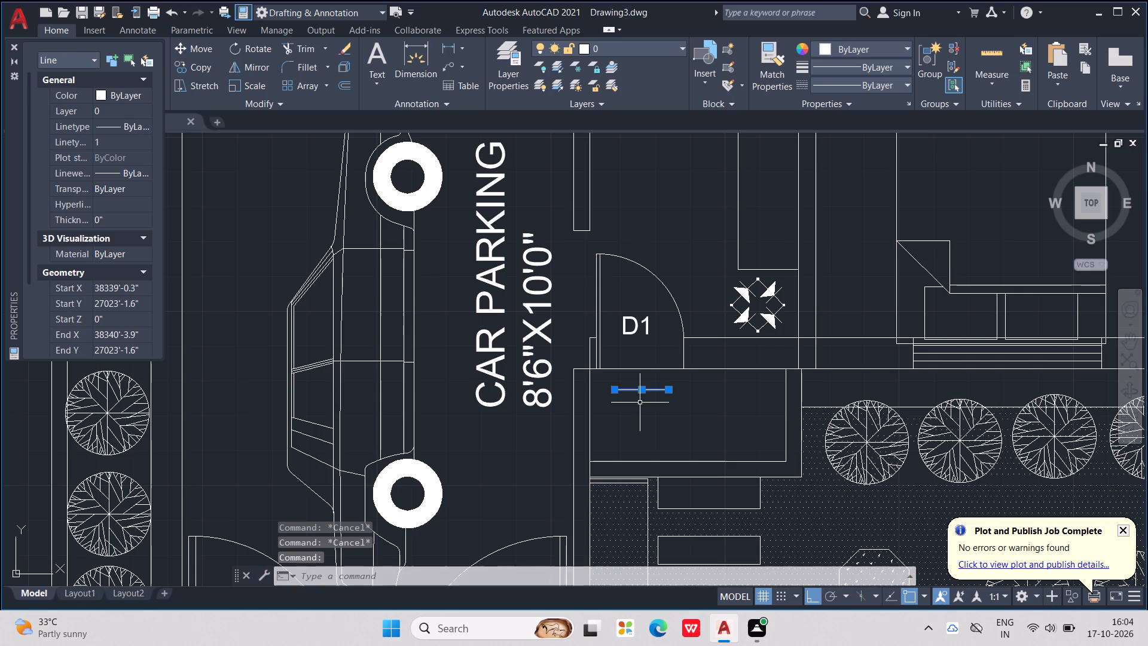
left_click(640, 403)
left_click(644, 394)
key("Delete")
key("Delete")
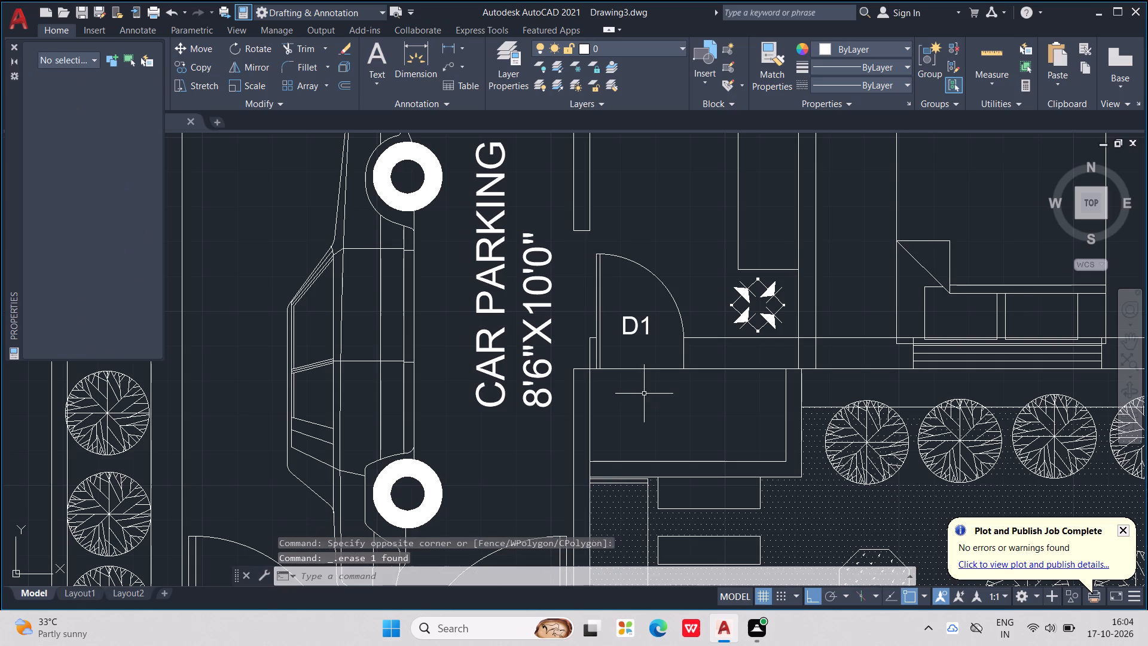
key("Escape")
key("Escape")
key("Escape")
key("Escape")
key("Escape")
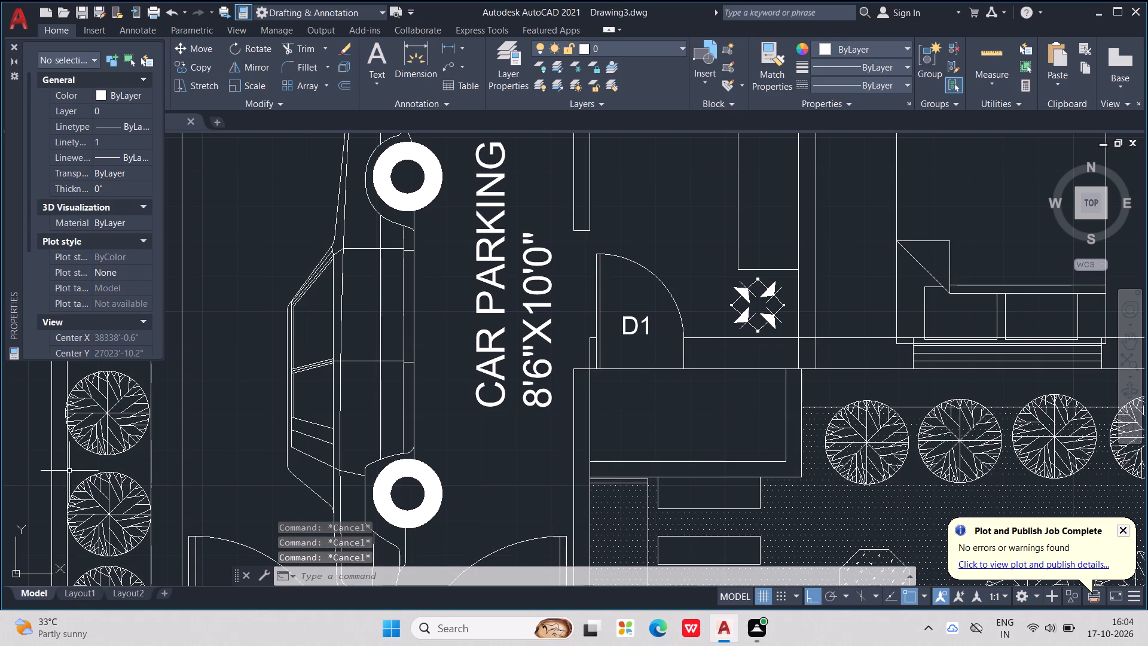
Draw a small triangle inside the entrance porch below the D1 door, with a horizontal base and two sloping sides.
key("l")
key("Return")
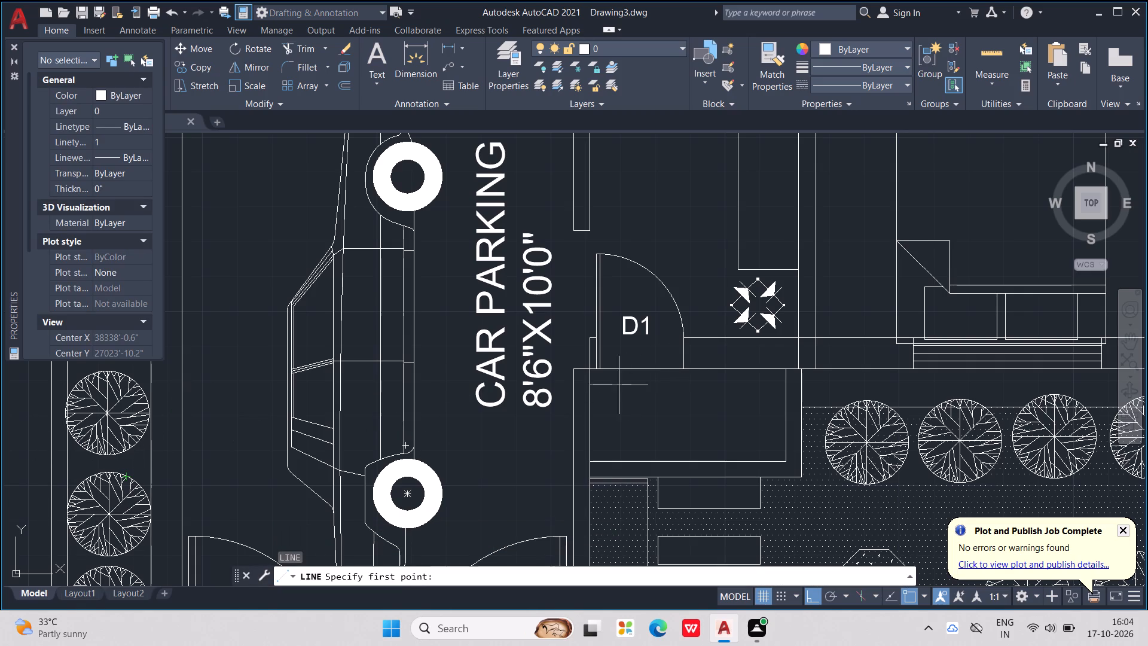
scroll(620, 408, "up", 1)
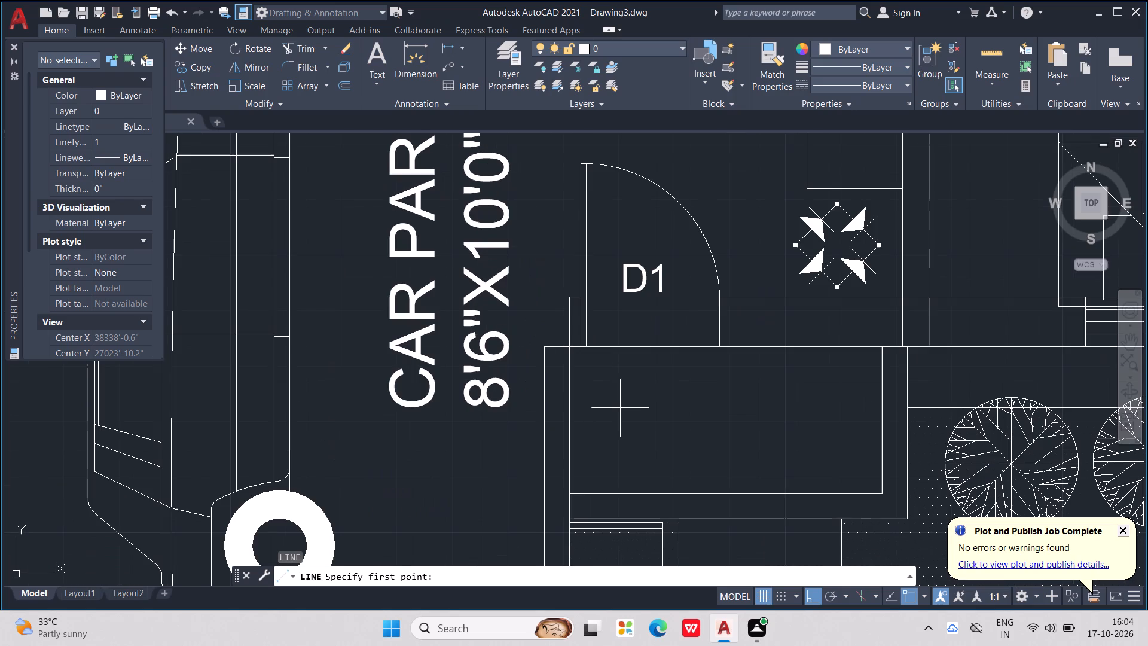
left_click(633, 391)
left_click(678, 390)
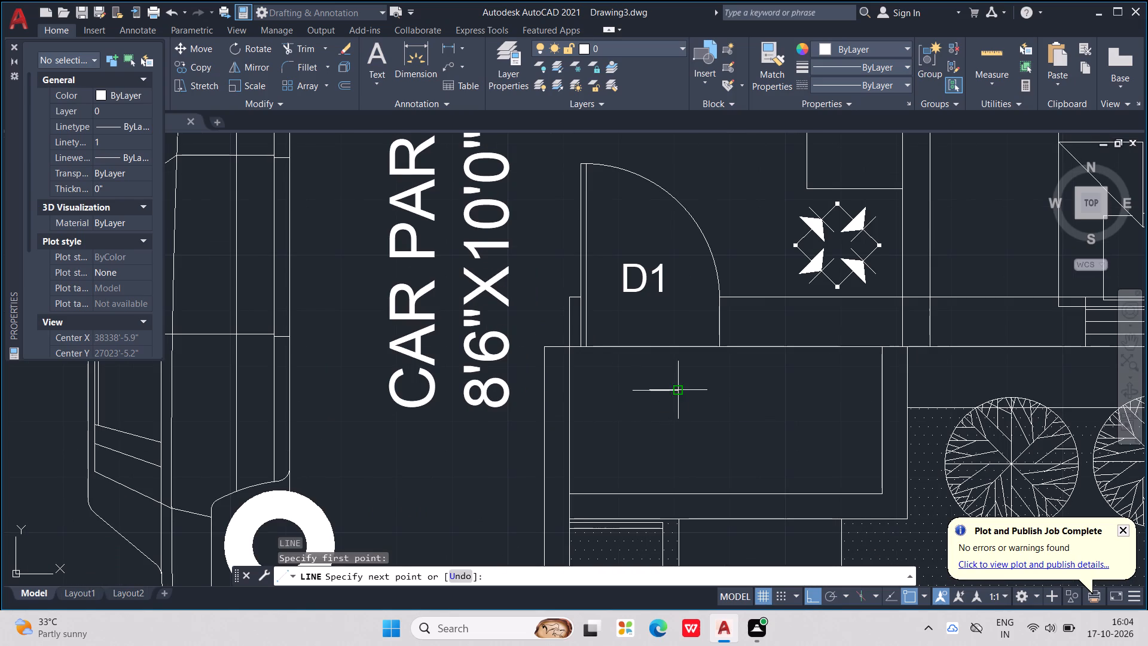
key("F8")
left_click(653, 365)
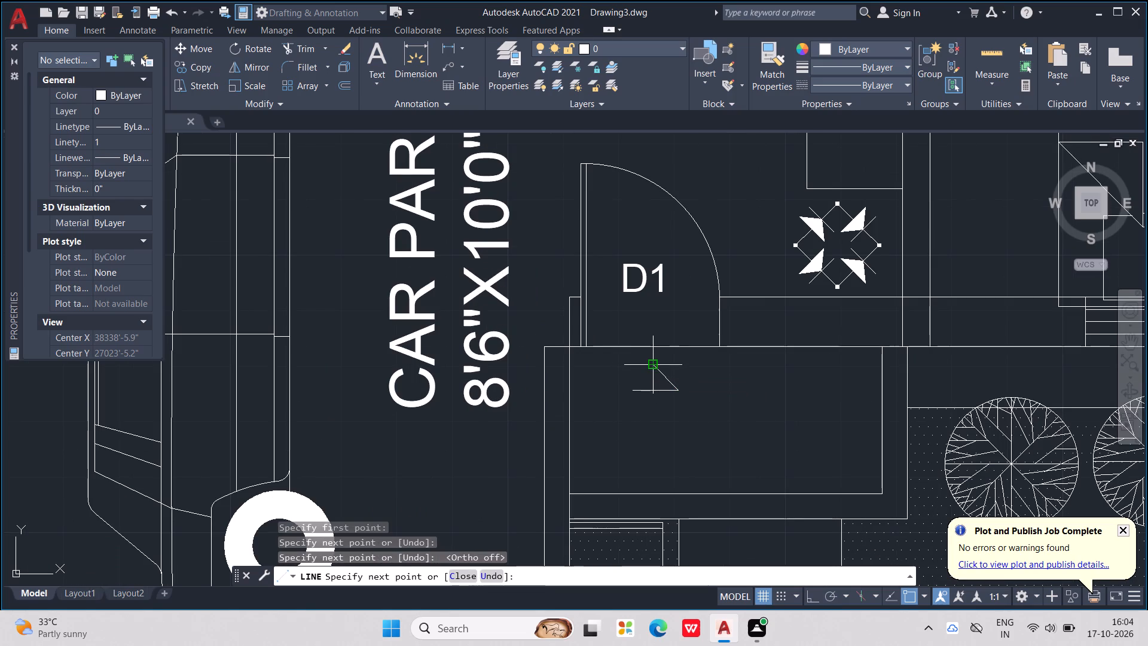
left_click(637, 390)
key("Escape")
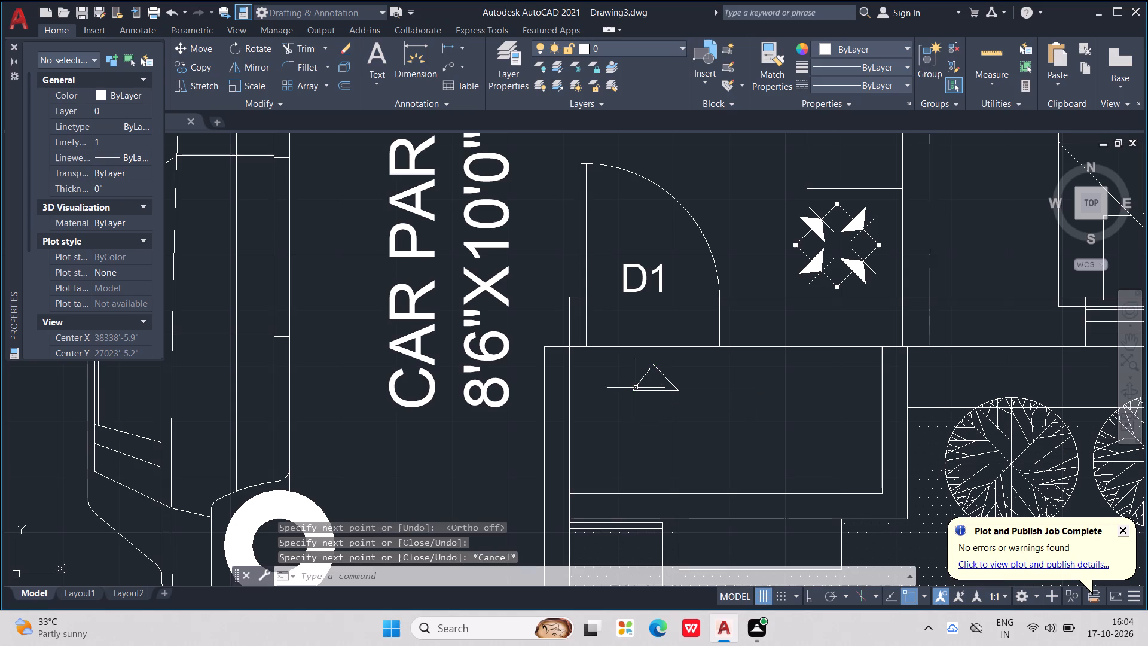
key("Escape")
Draw a vertical construction line about 10" long upward from the midpoint of the triangle's base.
middle_click_drag(687, 382, 628, 430)
scroll(604, 421, "up", 2)
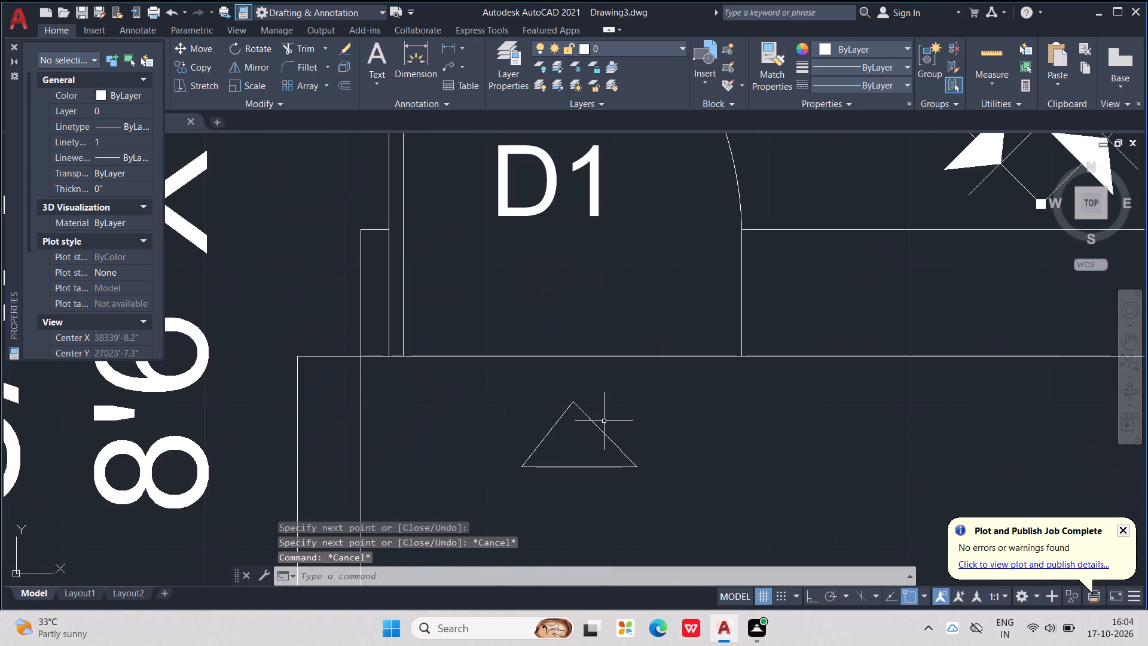
scroll(542, 423, "up", 2)
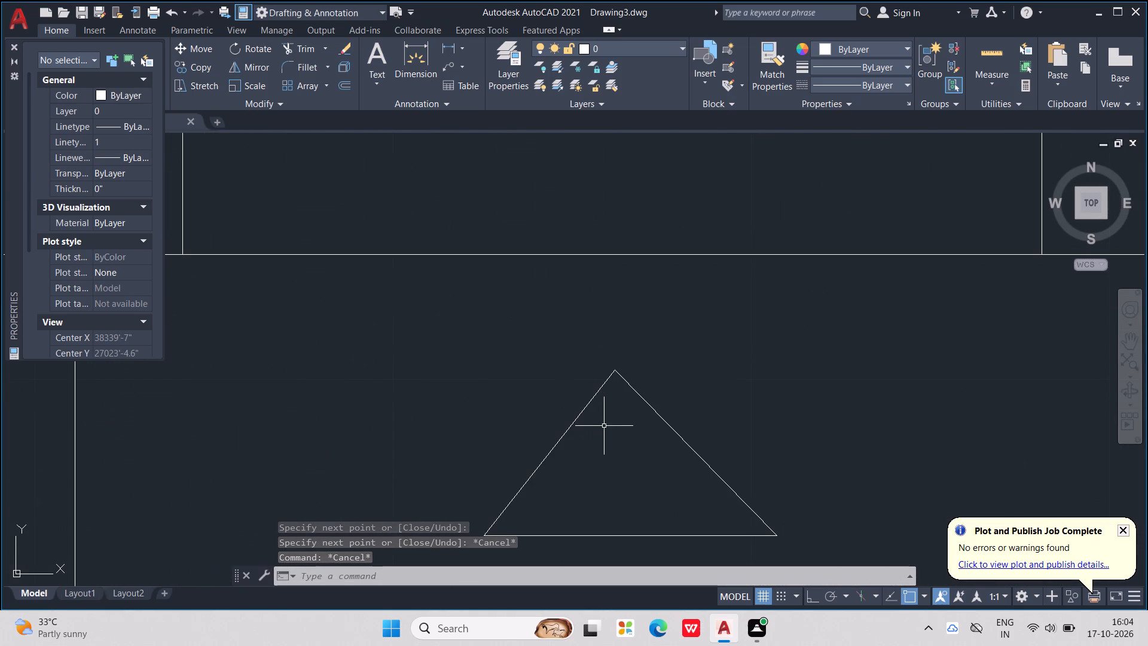
key("l")
key("Return")
scroll(606, 423, "down", 2)
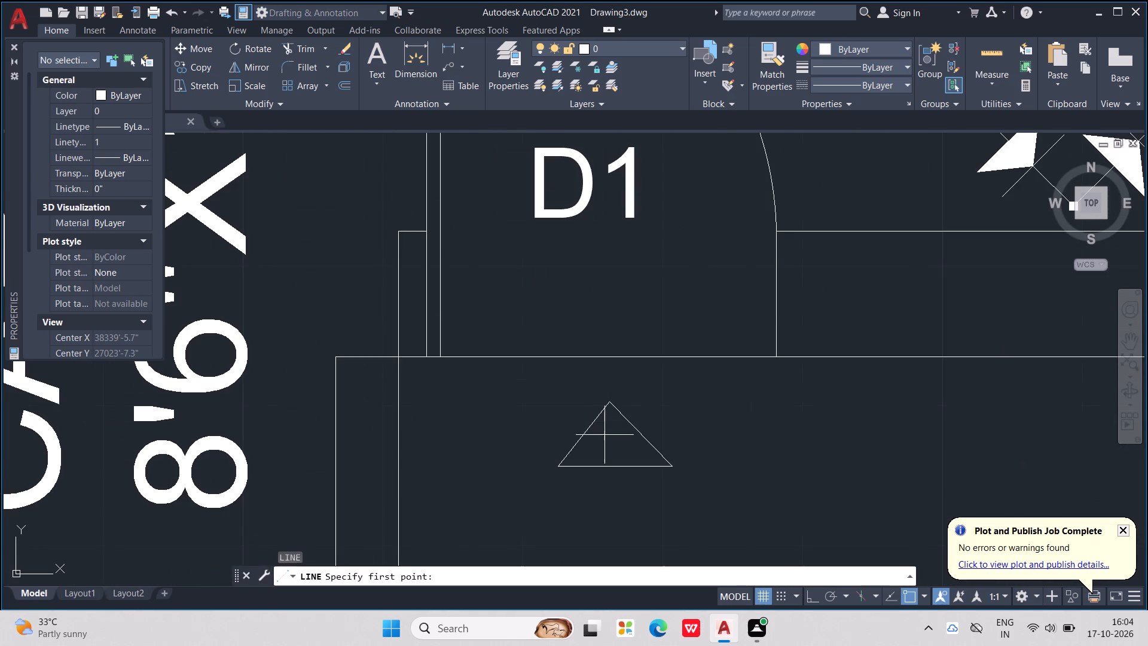
left_click(612, 464)
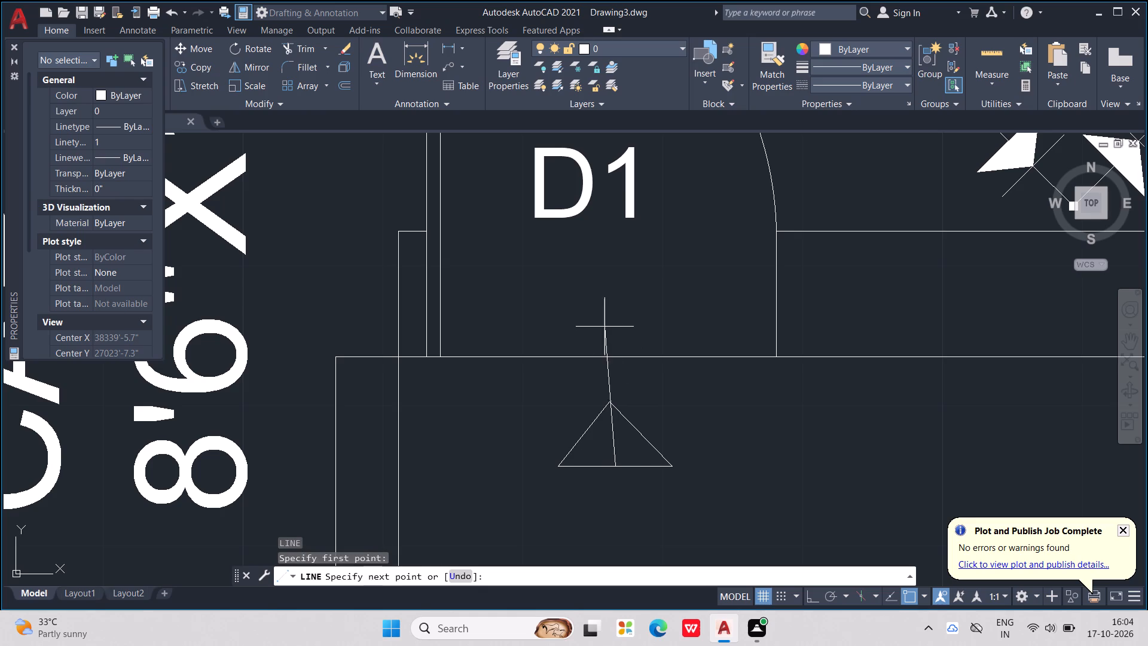
key("F8")
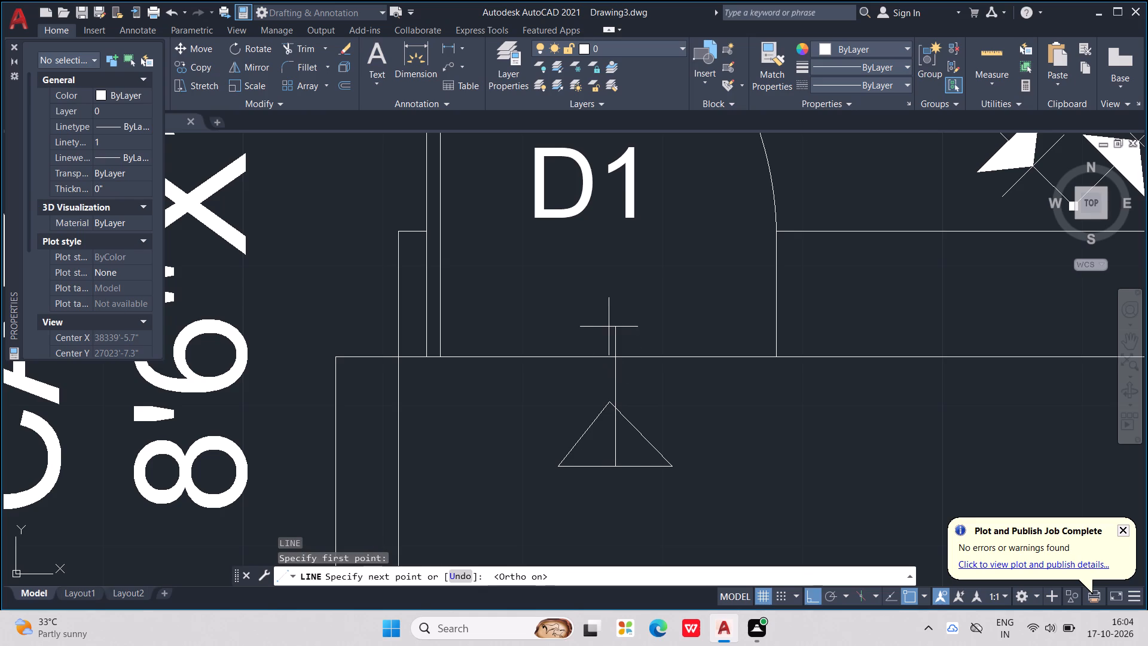
left_click(610, 324)
key("Escape")
key("Escape")
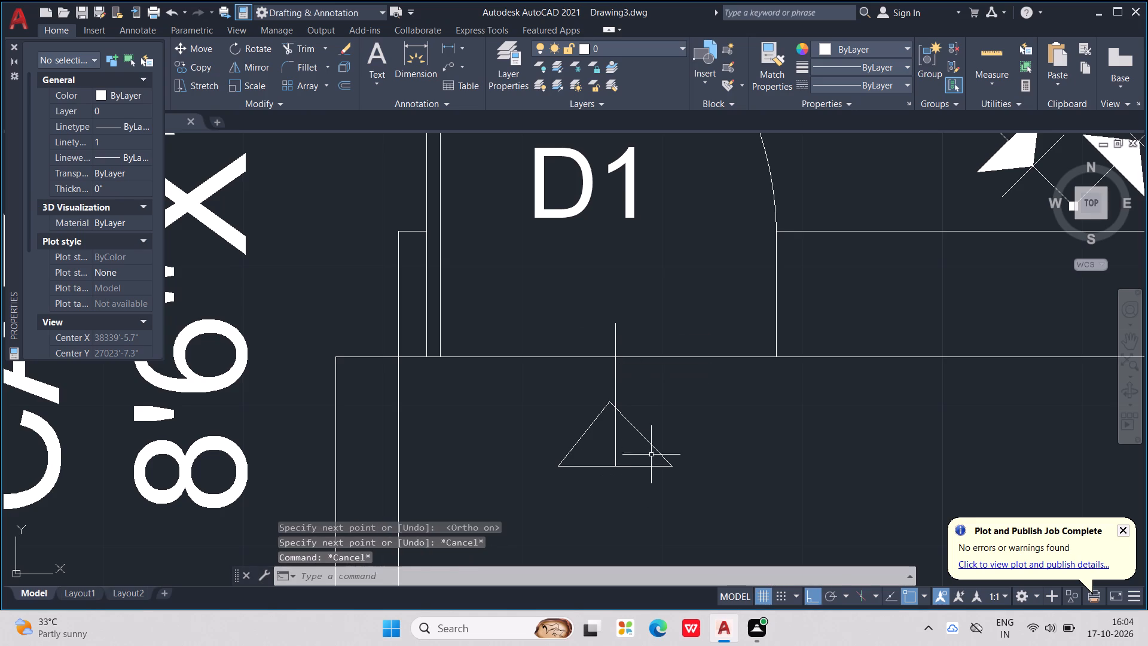
Delete the two sloping sides of the triangle, keeping its base and the vertical construction line.
left_click(637, 435)
left_click(581, 437)
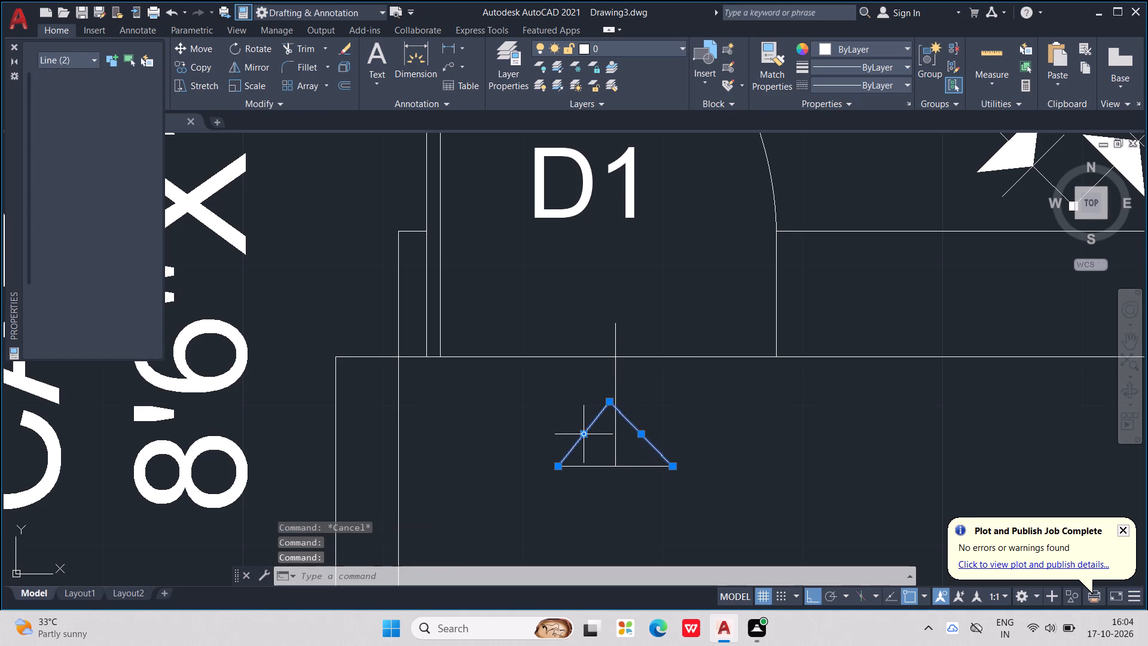
key("Delete")
key("Delete")
key("Delete")
Draw two sloping sides from the base's endpoints to an apex at the midpoint of the vertical construction line.
key("l")
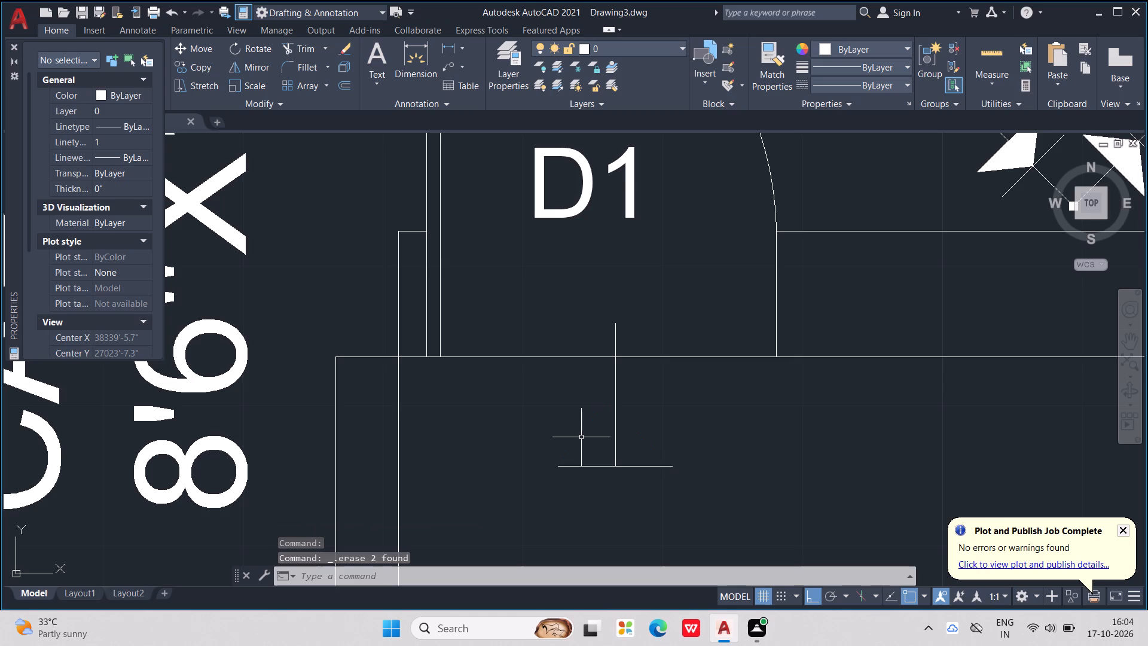
key("Return")
left_click(560, 470)
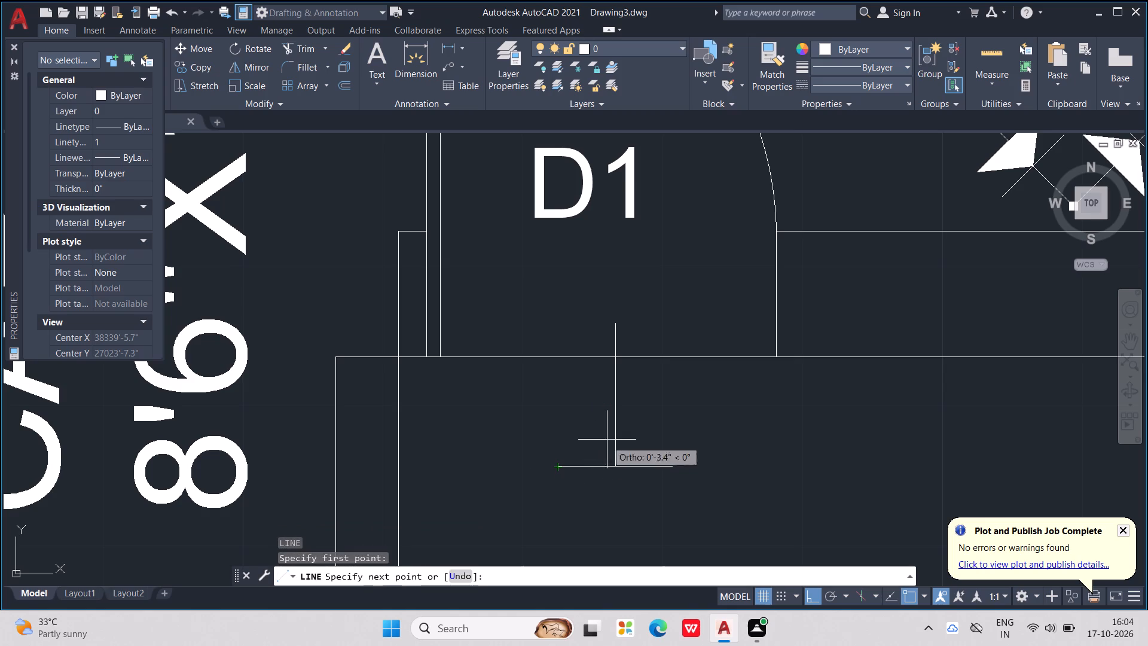
left_click(618, 398)
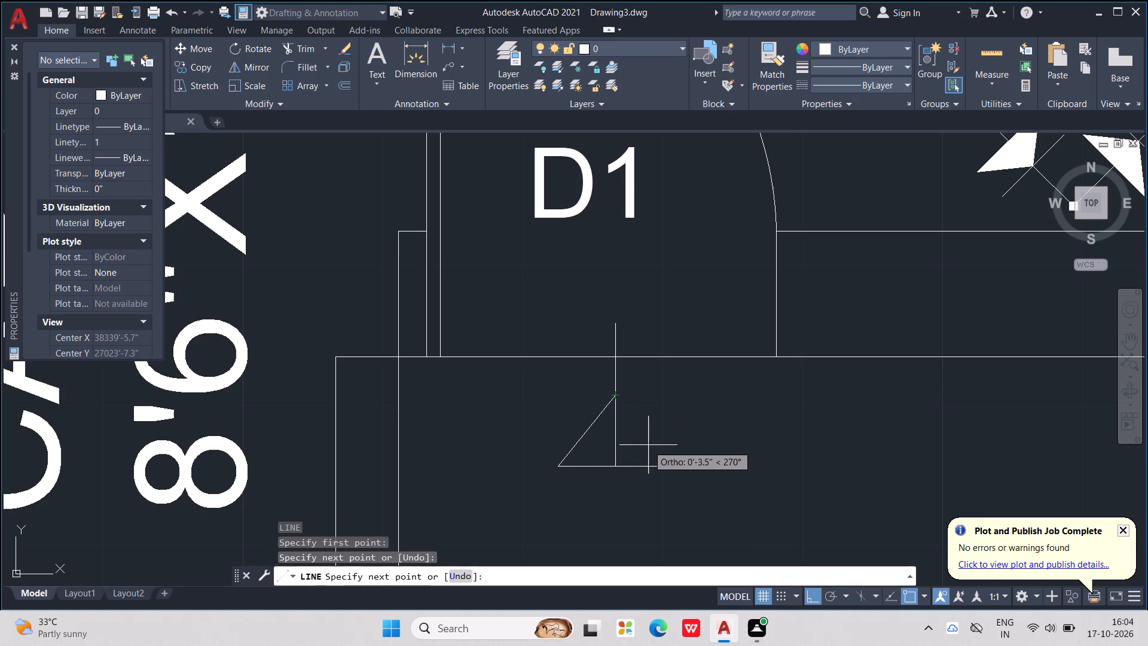
left_click(667, 463)
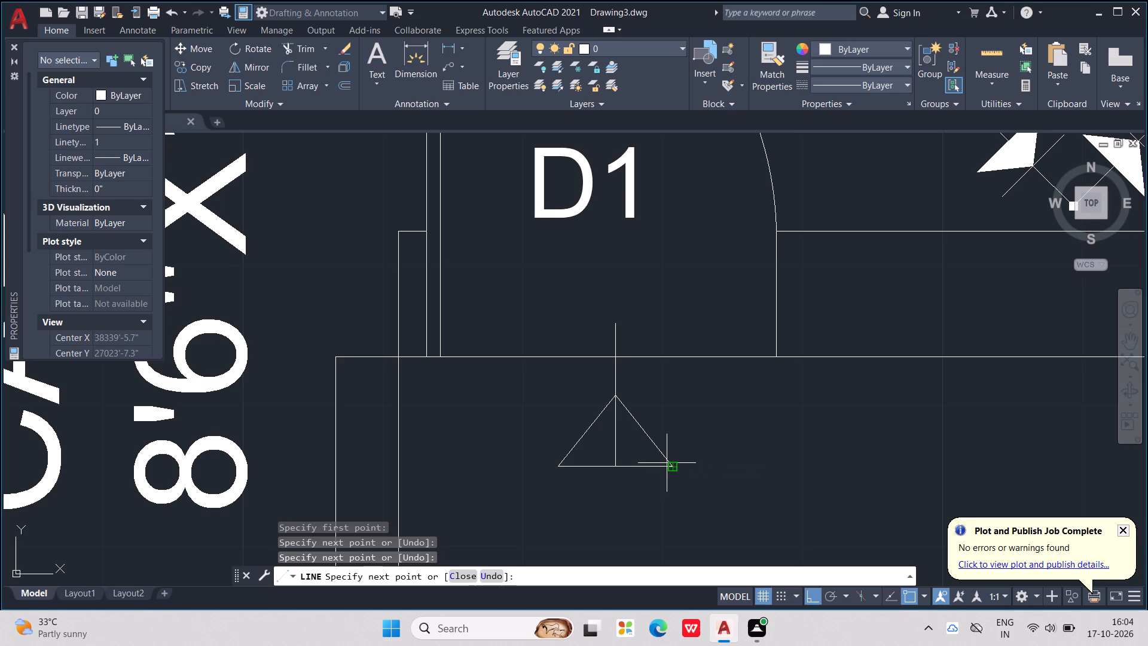
key("Escape")
key("Escape")
Delete the vertical construction line through the triangle.
left_click(617, 376)
key("Delete")
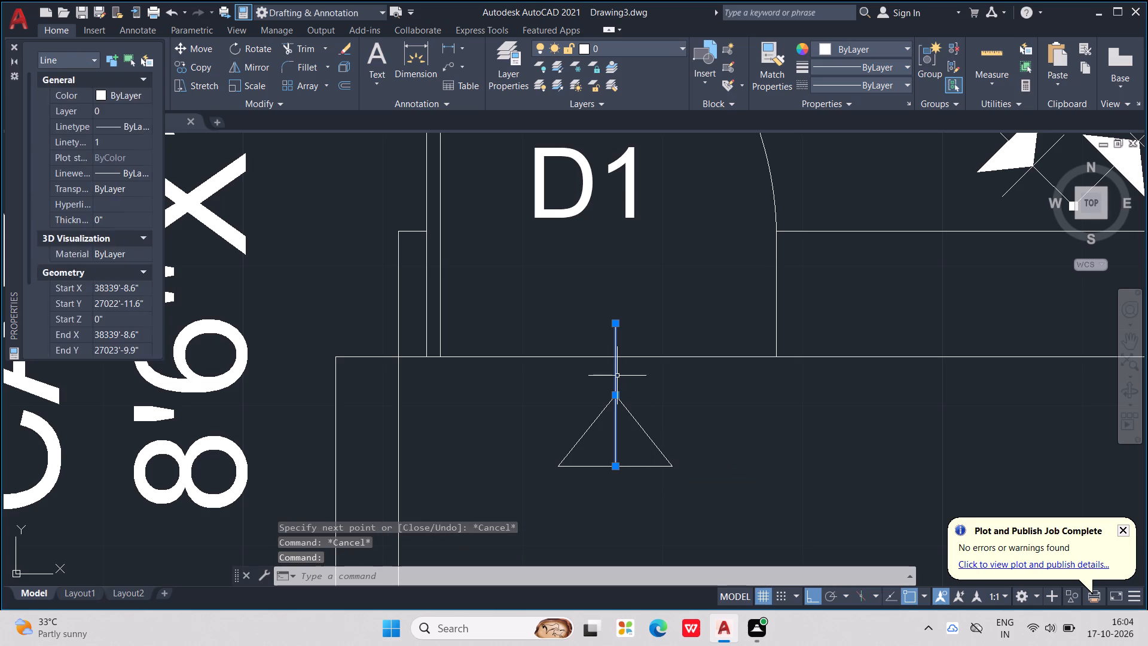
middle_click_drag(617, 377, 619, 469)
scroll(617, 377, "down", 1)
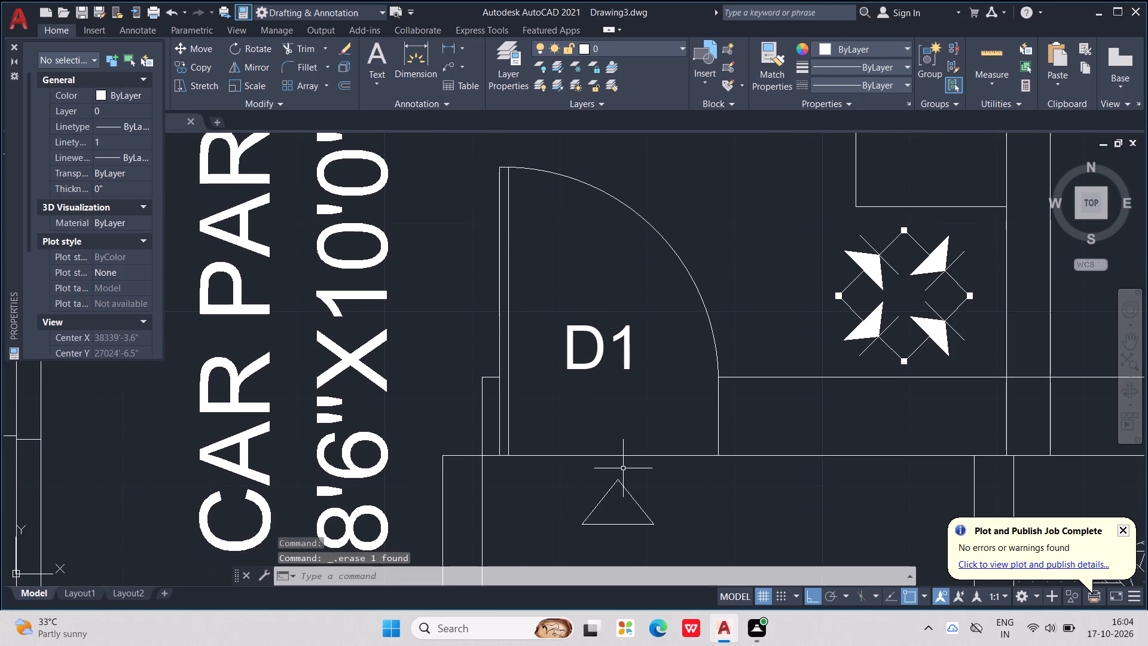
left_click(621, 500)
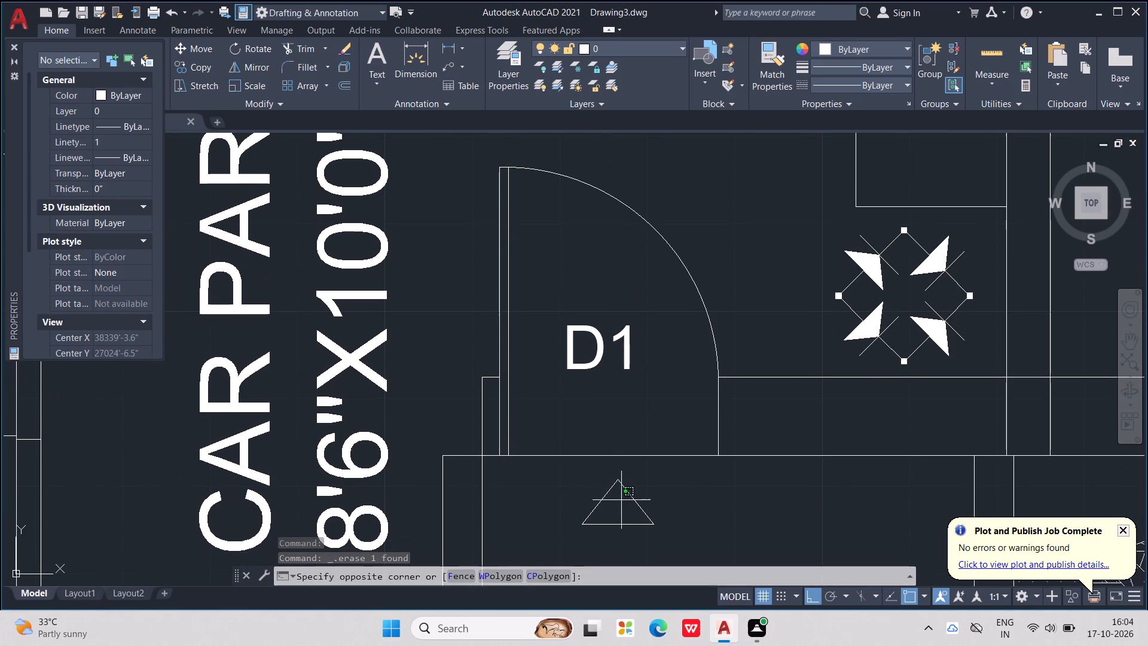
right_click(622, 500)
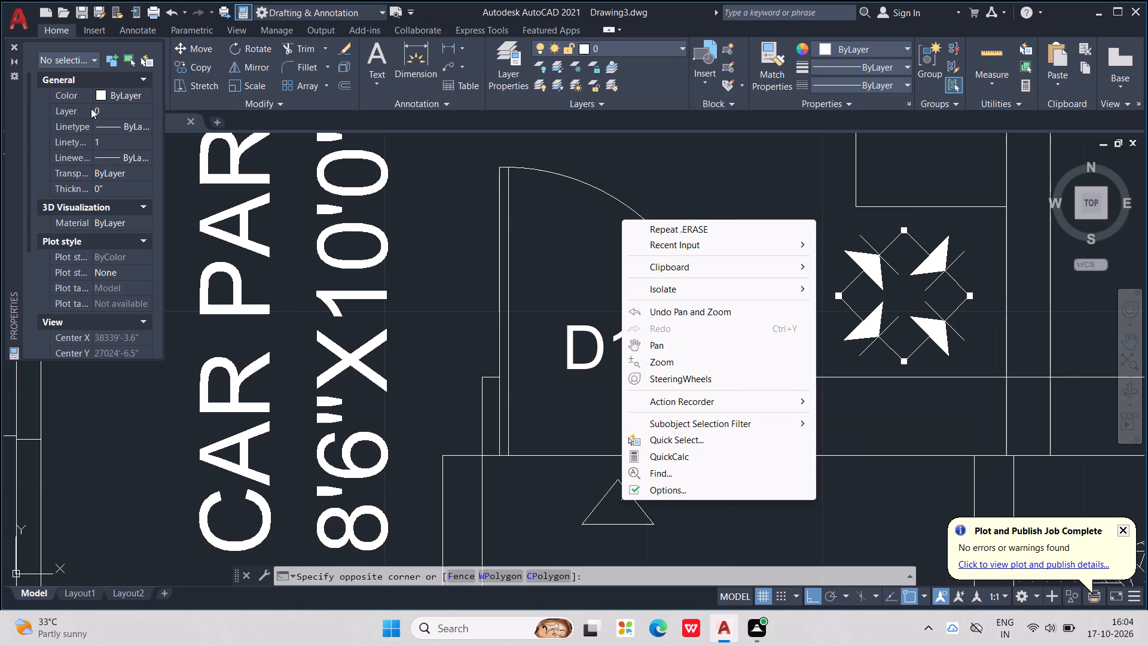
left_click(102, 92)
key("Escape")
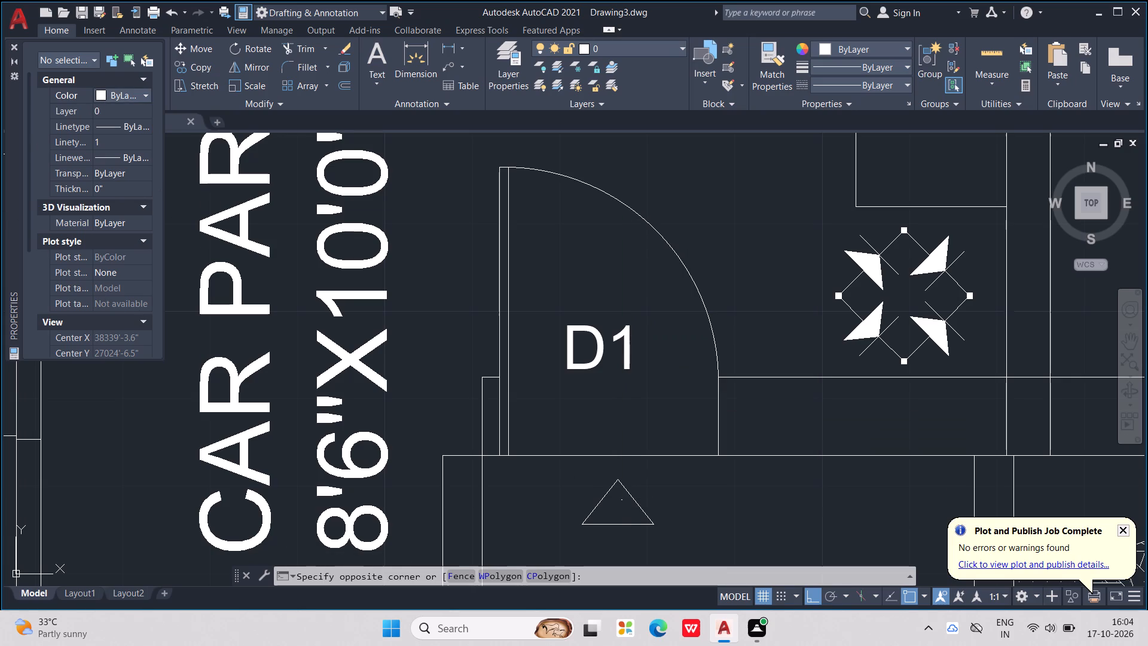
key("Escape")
Copy the D1 tag from the entrance door and paste it just below the triangle in the porch.
scroll(396, 313, "down", 4)
middle_click_drag(396, 313, 538, 400)
scroll(396, 313, "down", 1)
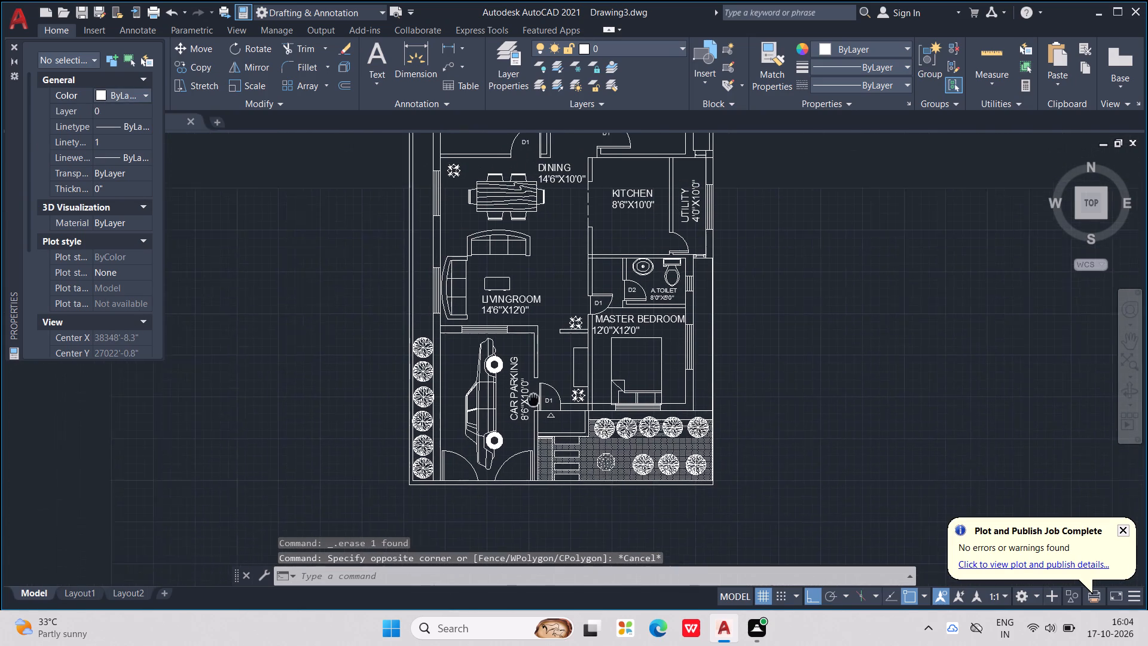
middle_click_drag(538, 400, 542, 401)
key("Escape")
key("Escape")
scroll(571, 424, "up", 1)
key("Escape")
key("Escape")
key("Escape")
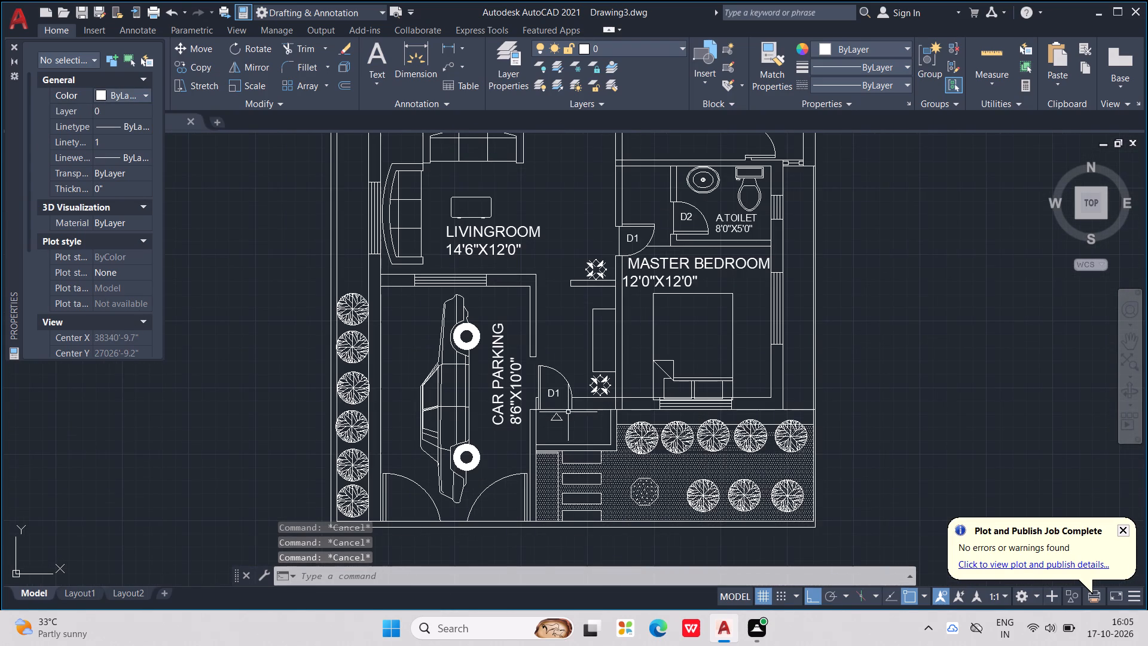
key("Escape")
key("Escape")
scroll(566, 412, "up", 2)
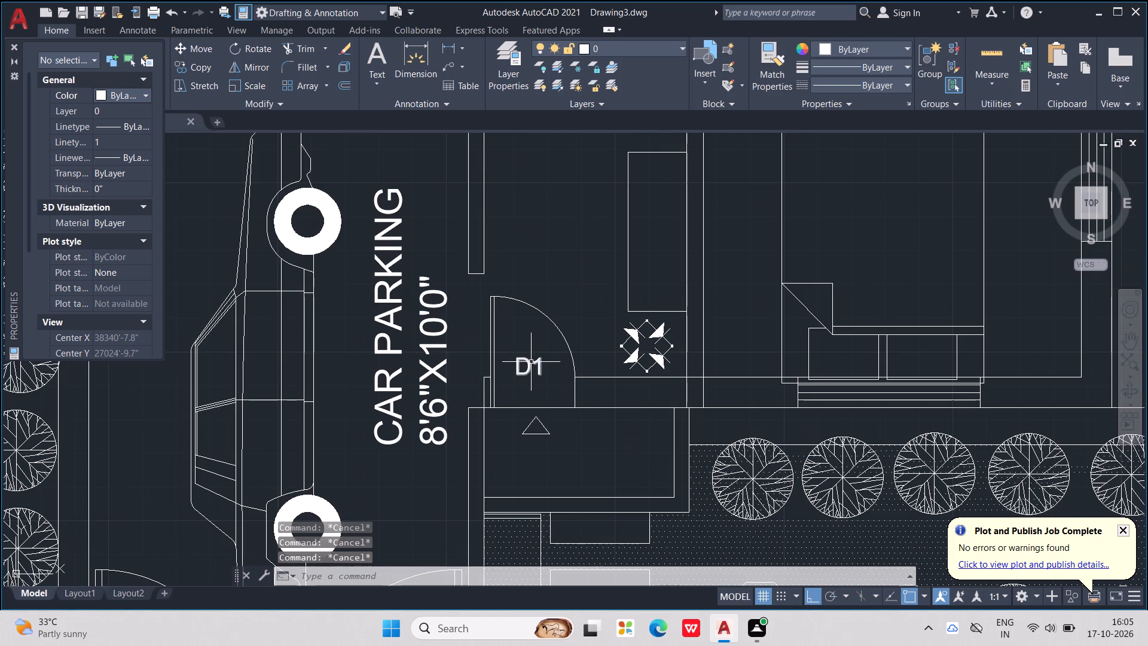
left_click(531, 362)
key("ctrl+c")
key("ctrl+v")
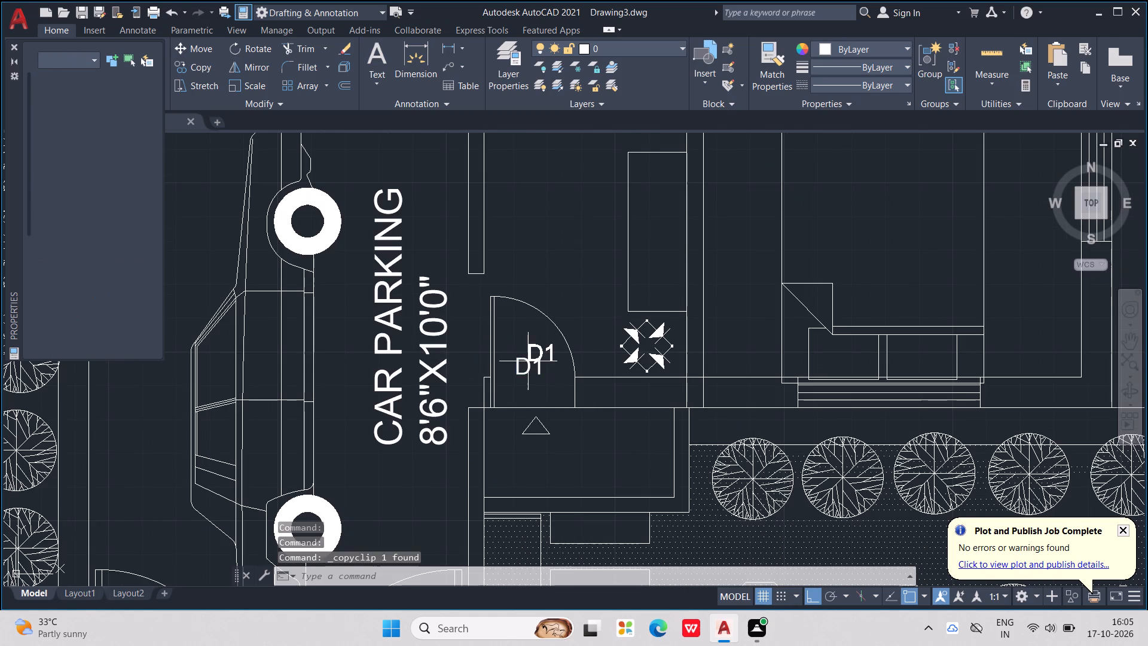
middle_click_drag(509, 457, 508, 424)
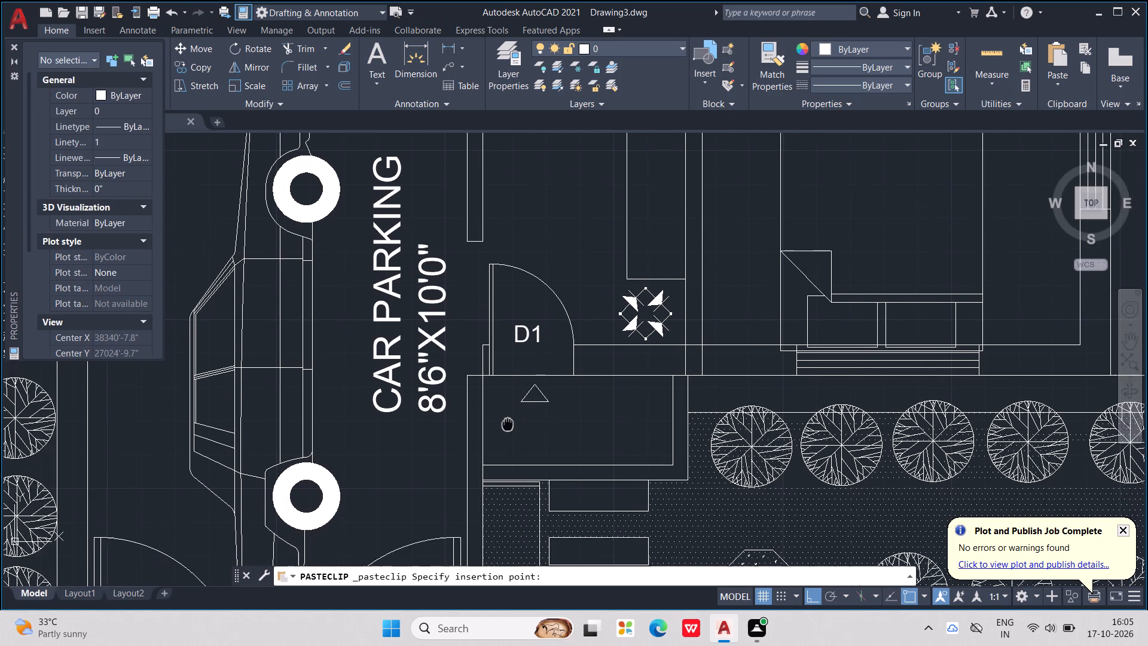
middle_click_drag(508, 424, 508, 423)
scroll(508, 427, "up", 3)
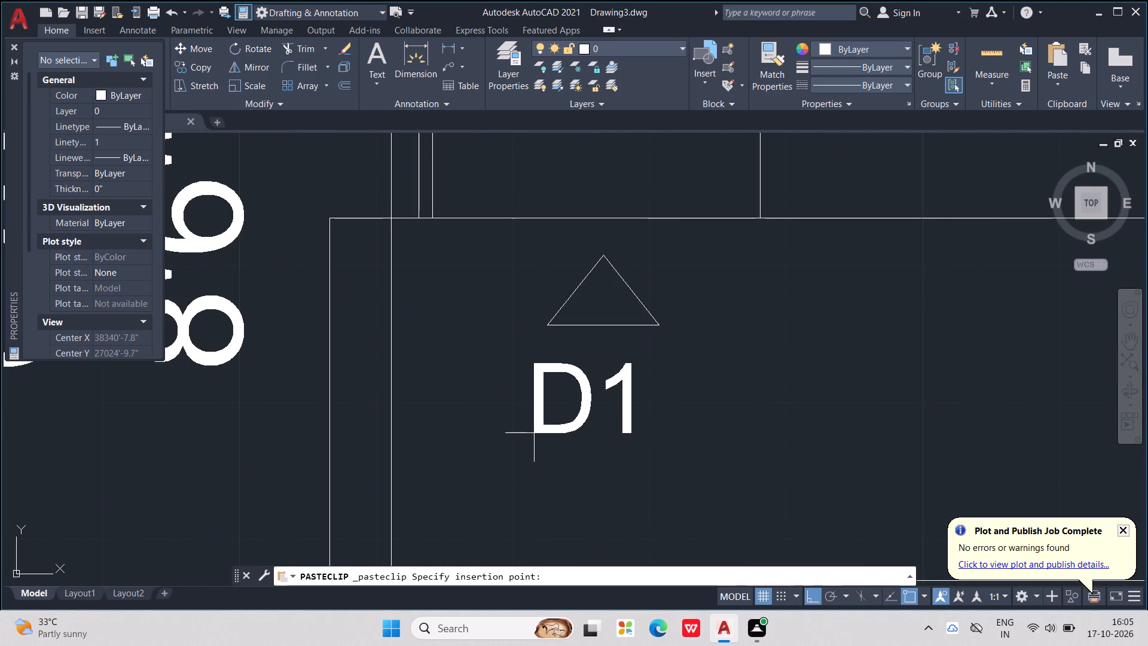
left_click(544, 419)
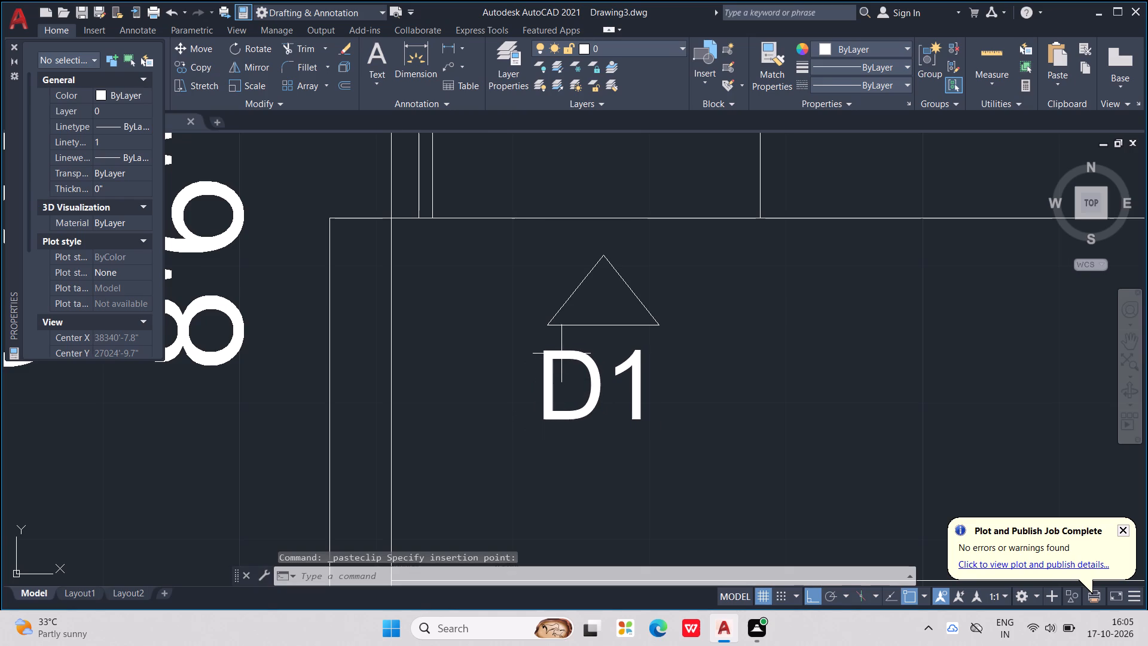
Replace the text of the copied D1 tag below the porch triangle with ENTRY.
triple_click(560, 352)
left_click(660, 377)
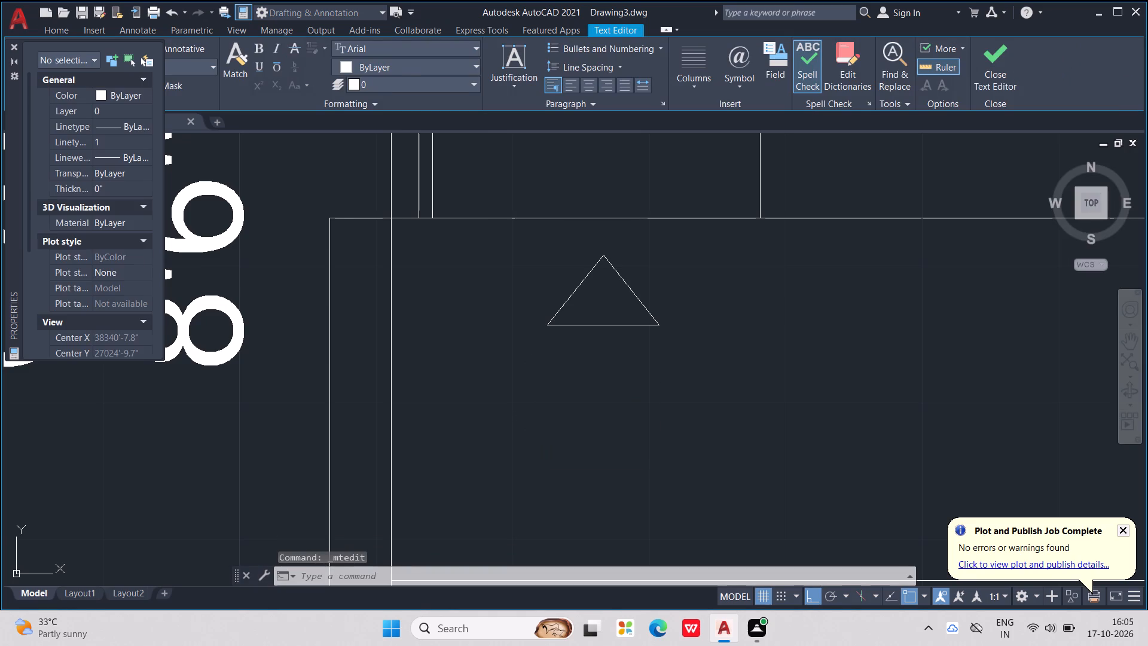
double_click(593, 371)
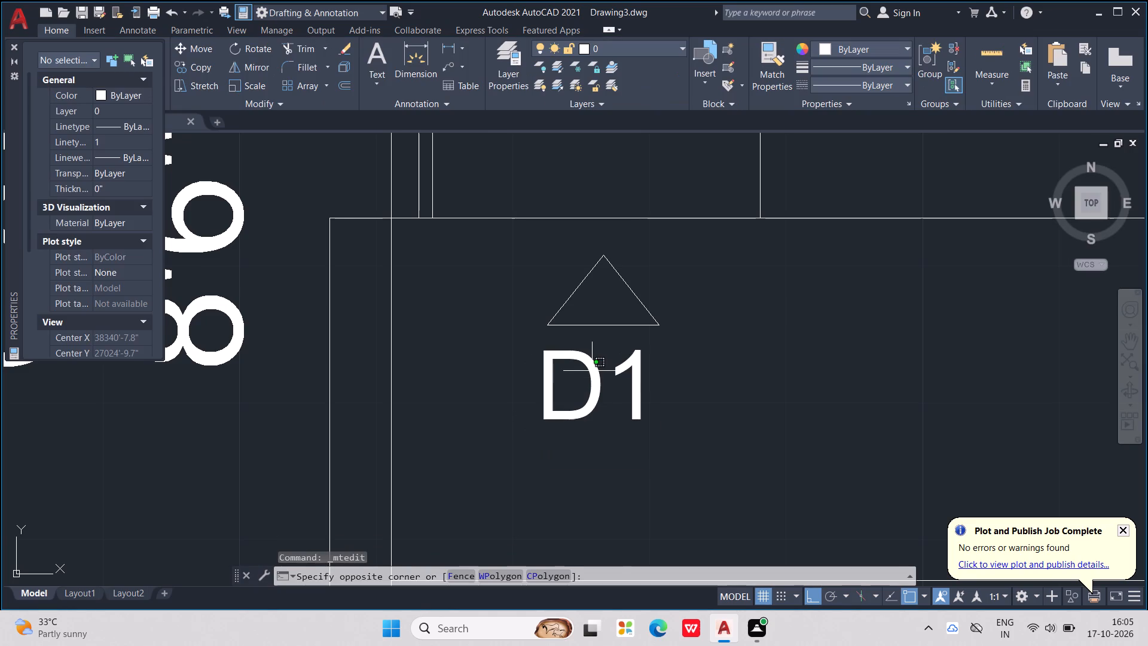
left_click(590, 369)
left_click(569, 359)
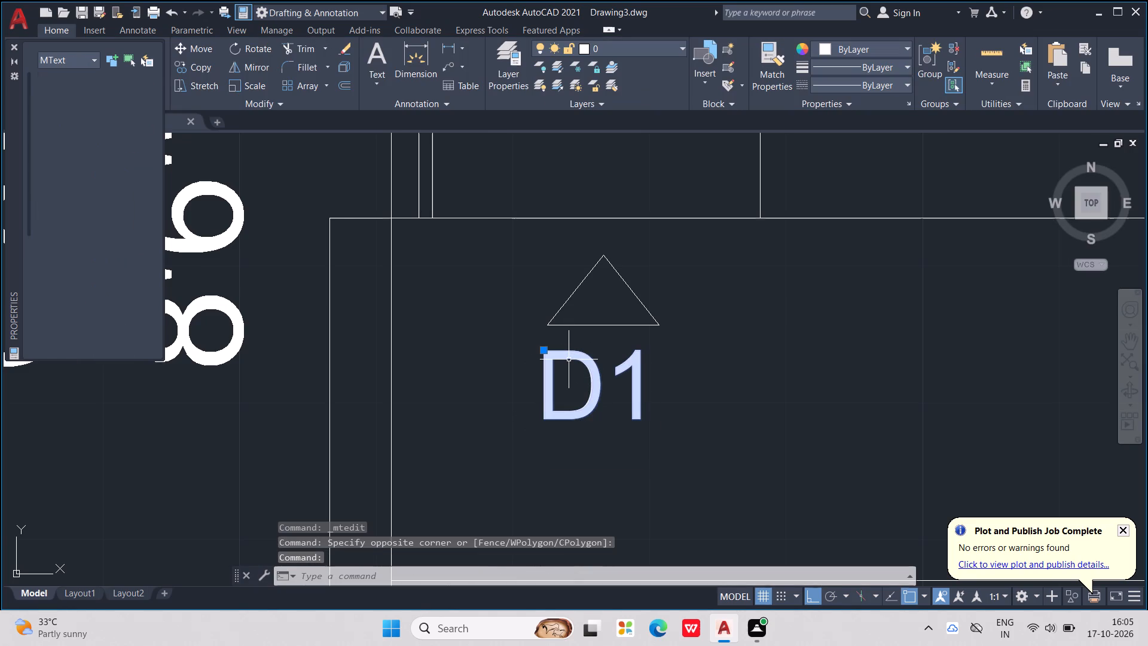
key("BackSpace")
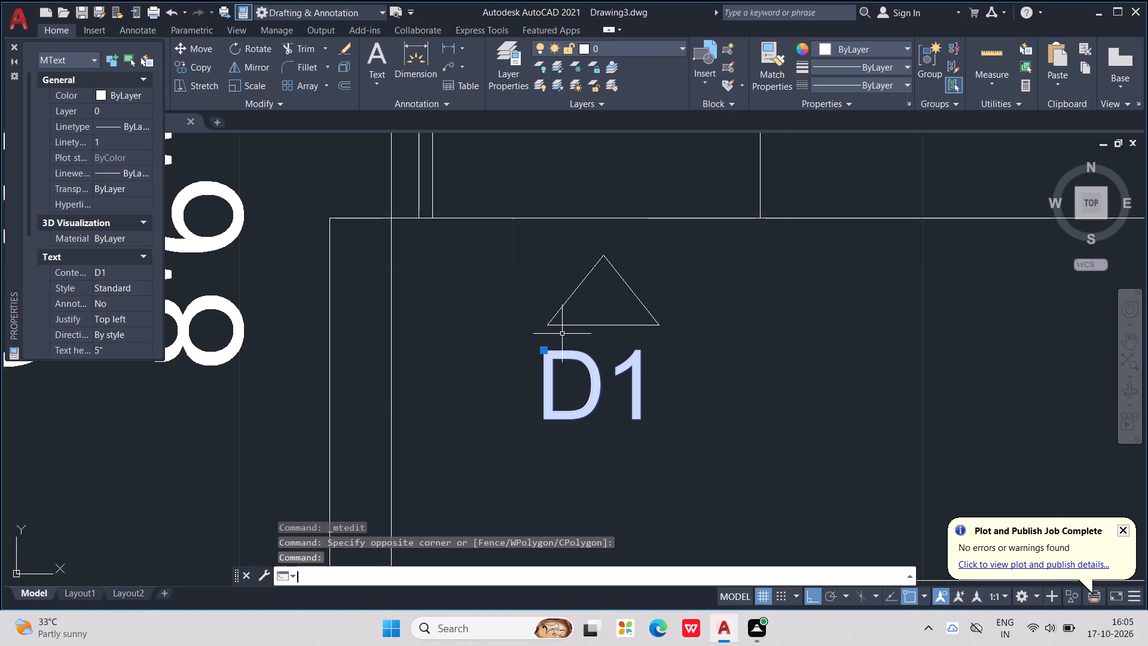
left_click(562, 334)
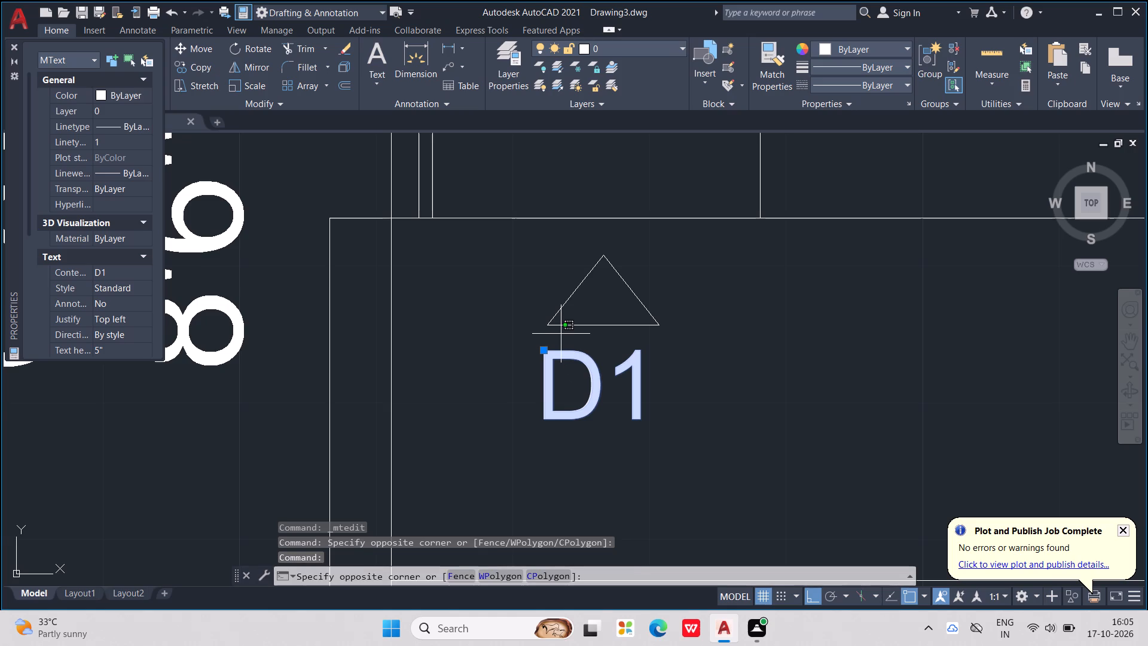
left_click(565, 356)
double_click(565, 356)
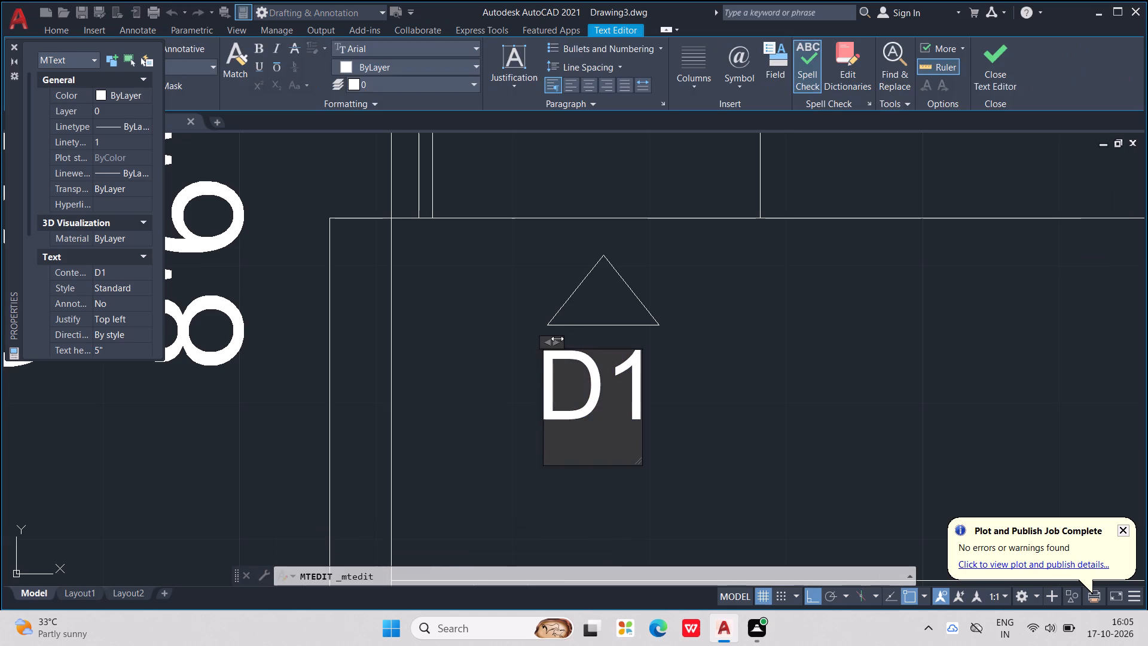
left_click(645, 379)
key("BackSpace")
key("BackSpace")
key("BackSpace")
key("BackSpace")
key("BackSpace")
key("BackSpace")
key("BackSpace")
key("BackSpace")
key("BackSpace")
key("BackSpace")
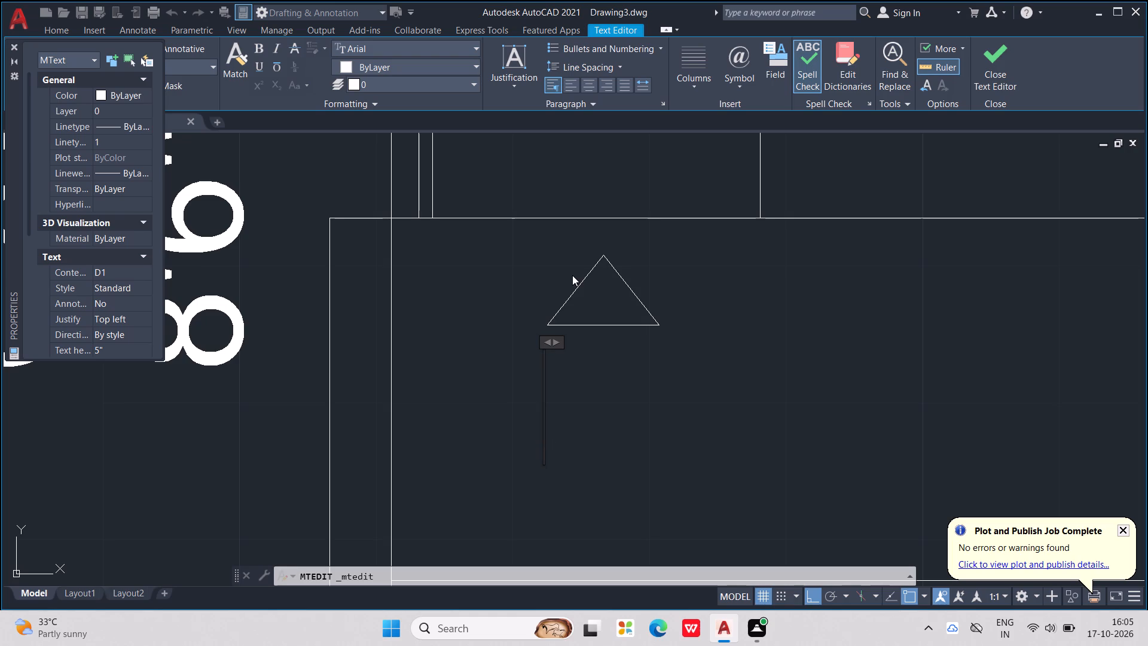
type("EN")
type("TRY")
scroll(563, 251, "down", 2)
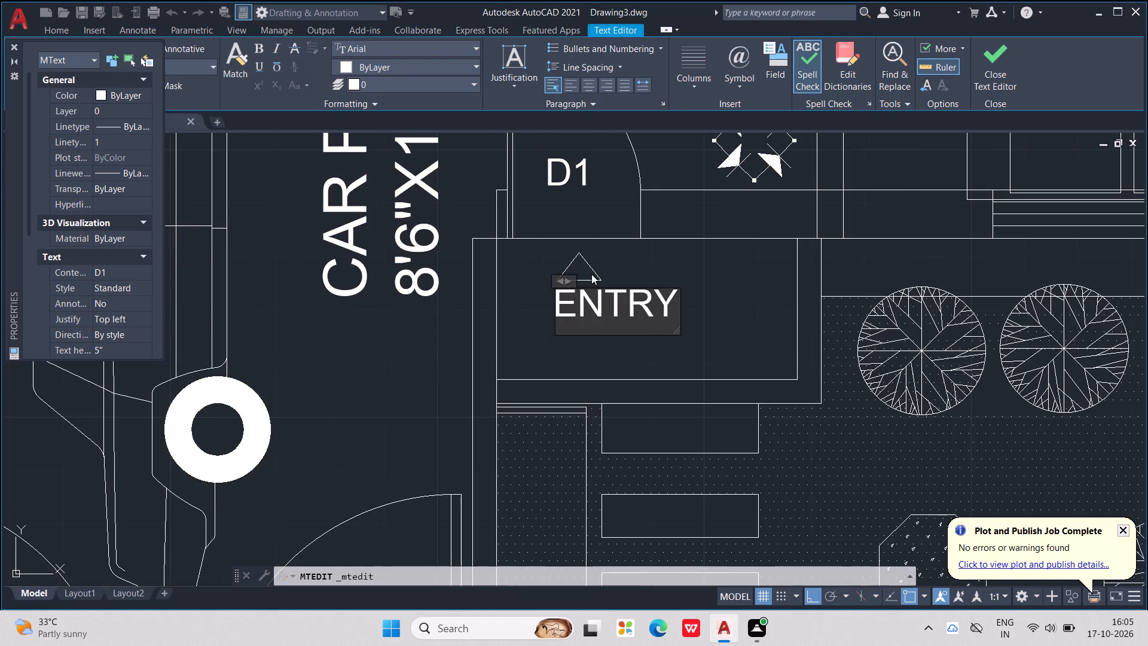
left_click(695, 269)
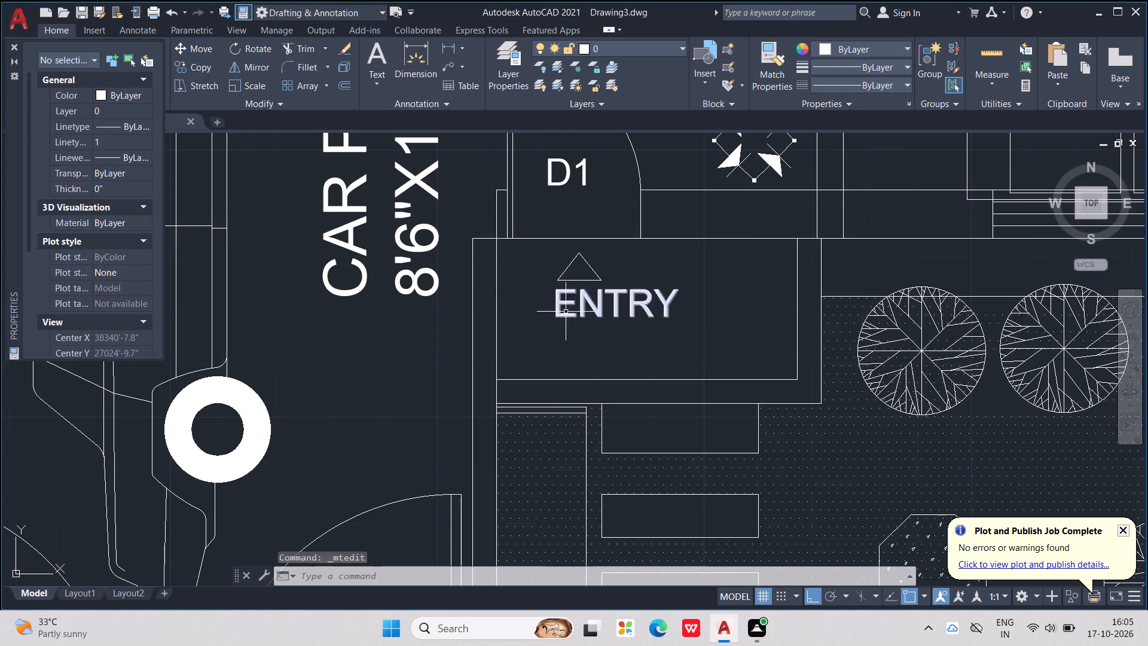
Move the ENTRY label sideways so it sits centred just beneath the triangle in the porch.
left_click(575, 298)
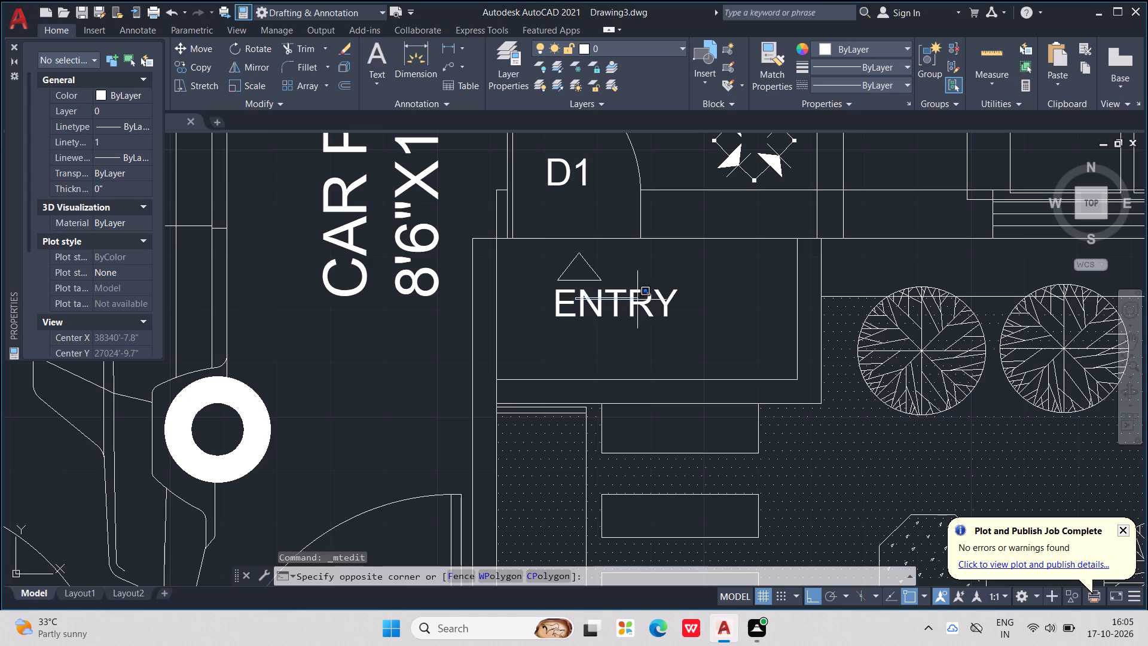
left_click(637, 300)
left_click(597, 299)
left_click_drag(636, 296, 602, 303)
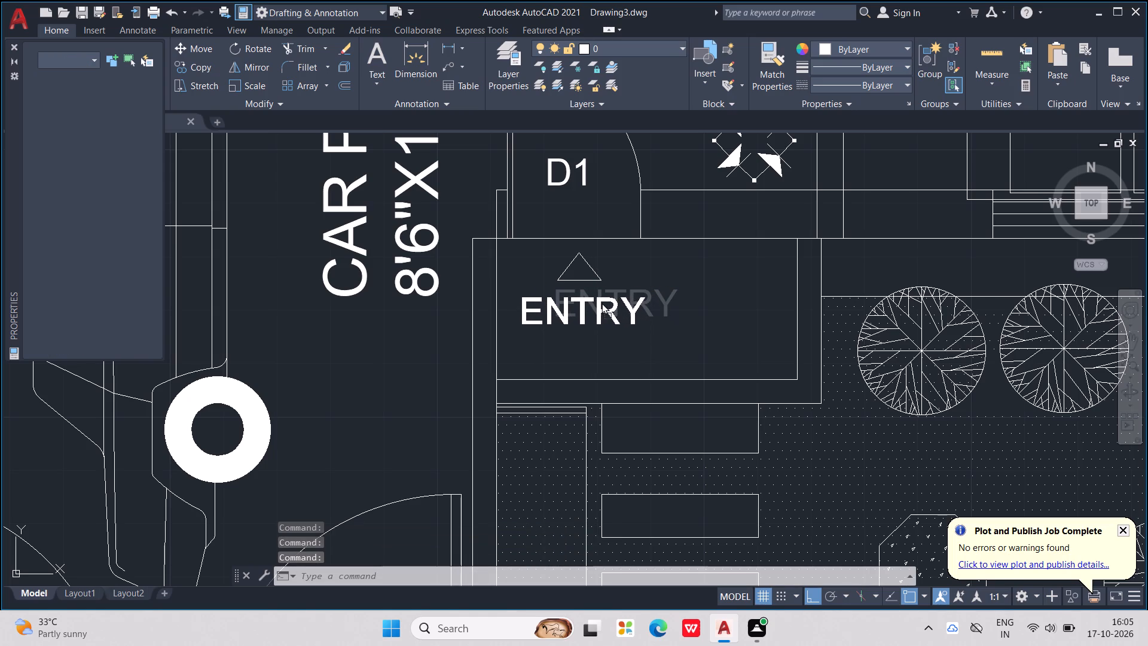
left_click_drag(602, 303, 599, 300)
scroll(600, 300, "down", 1)
scroll(600, 300, "up", 1)
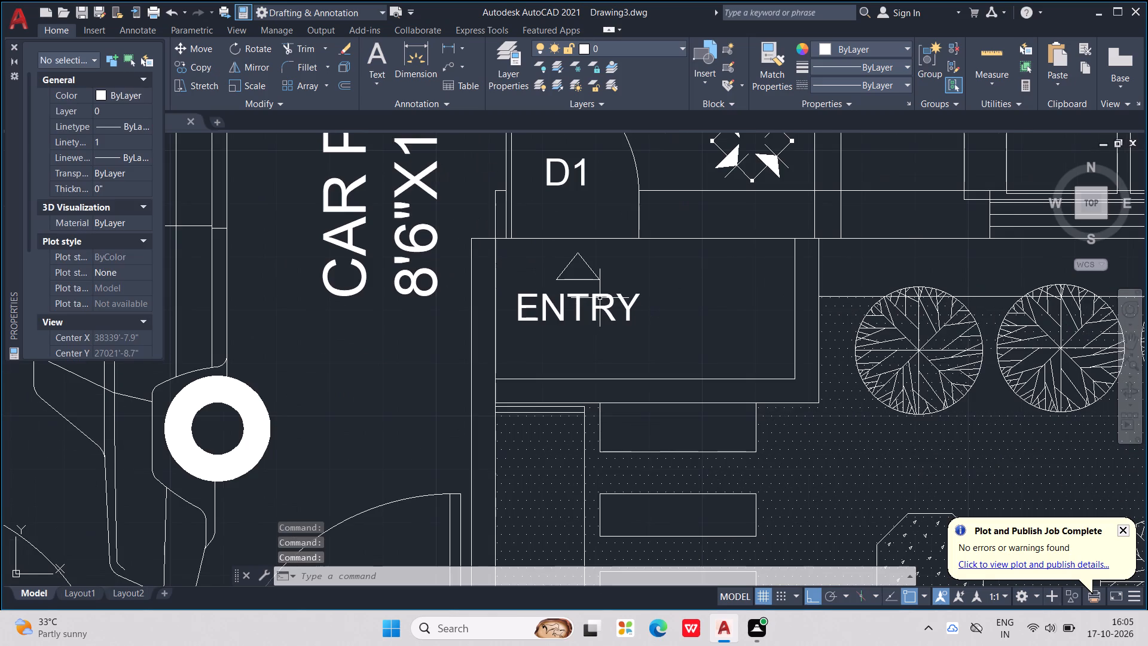
Review the entry marker in the porch and the overall floor plan layout.
scroll(600, 298, "down", 2)
middle_click_drag(603, 294, 597, 376)
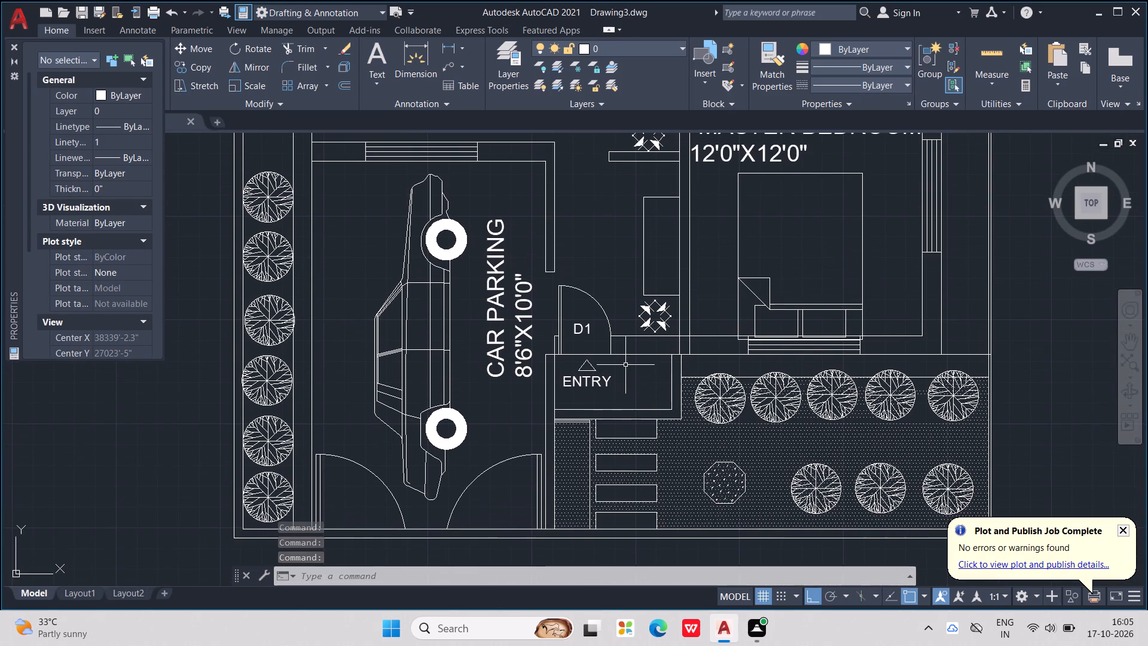
key("Escape")
key("Escape")
key("Escape")
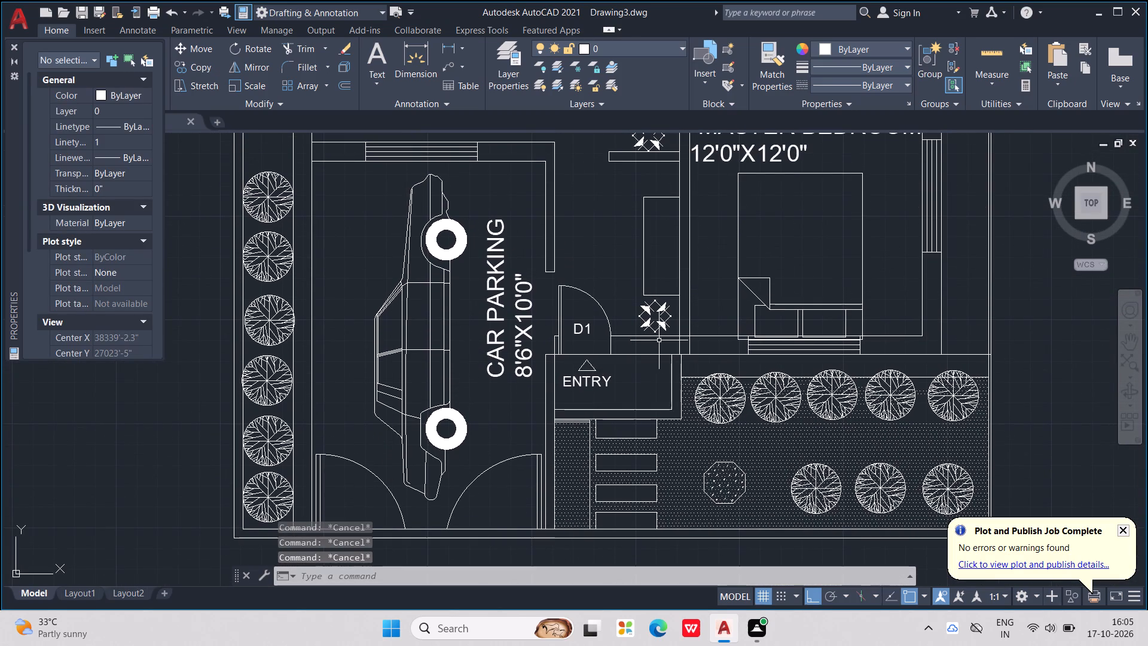
key("Escape")
key("Escape")
key("Escape")
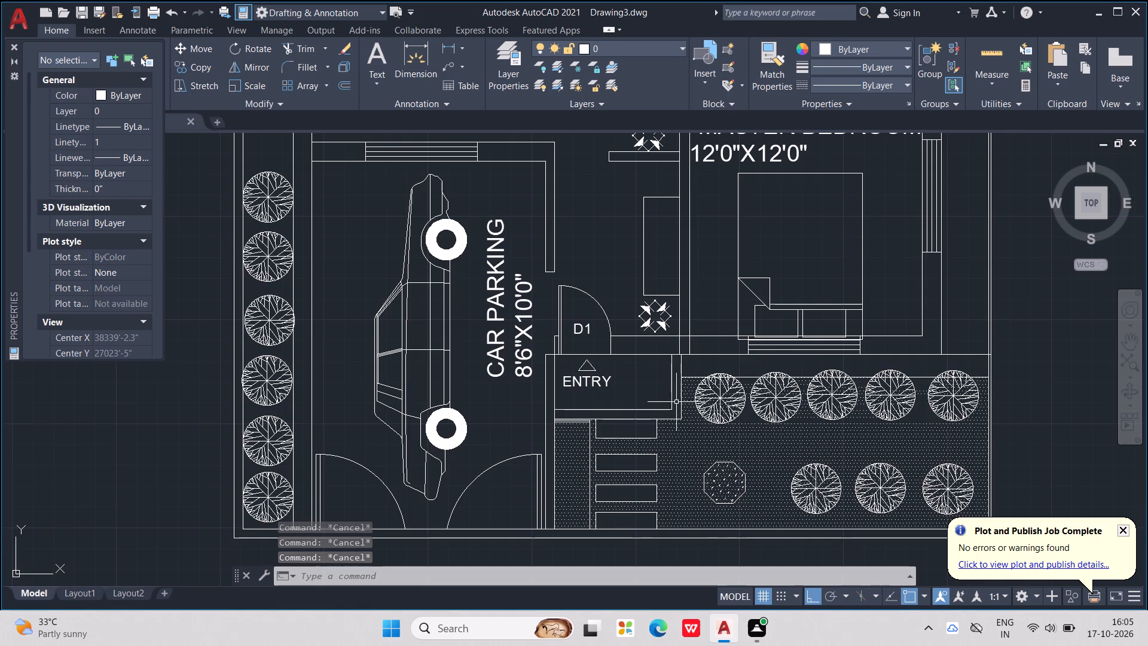
middle_click_drag(662, 395, 602, 391)
scroll(602, 390, "down", 2)
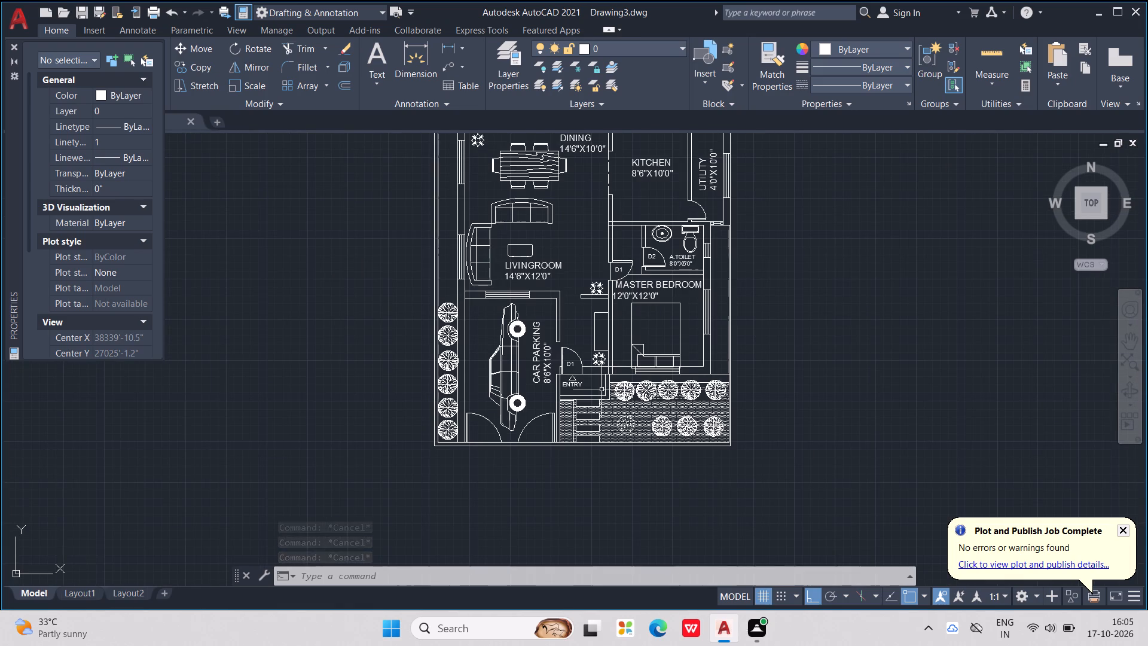
middle_click_drag(662, 385, 631, 414)
scroll(630, 407, "down", 1)
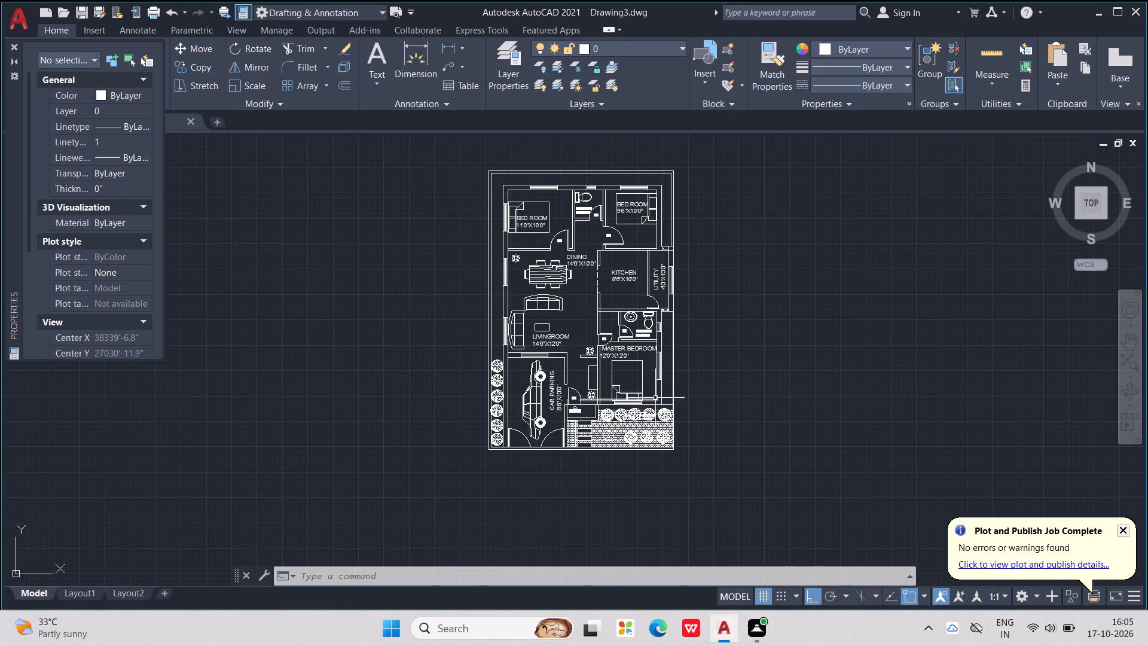
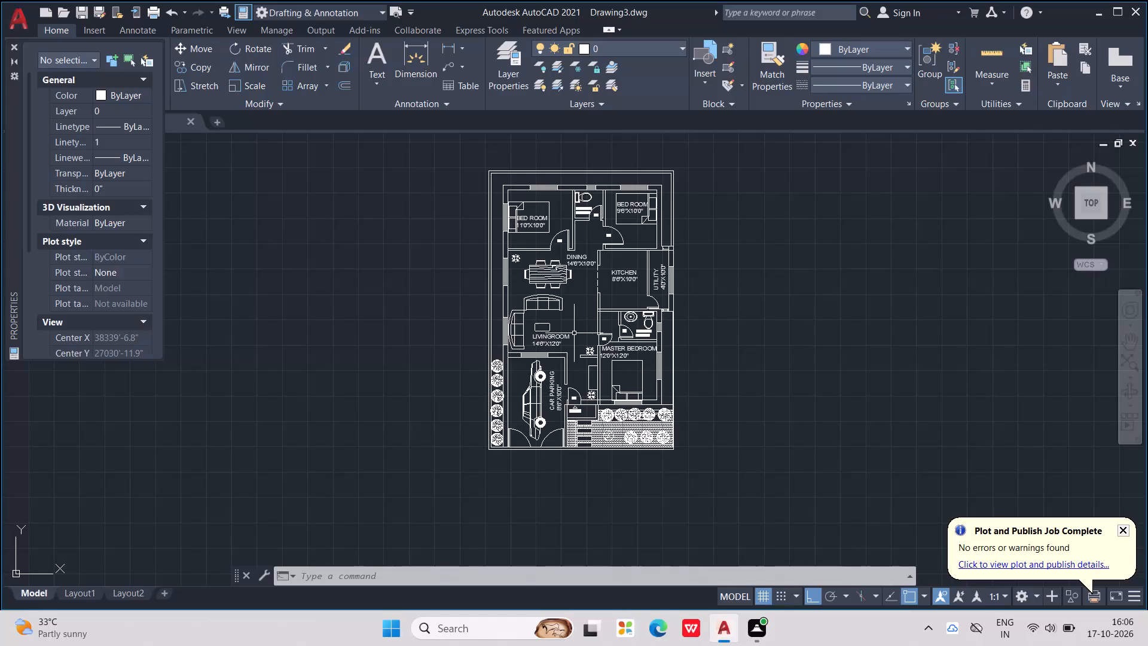
Open DesignCenter and browse to the blocks of the Kitchens.dwg sample drawing.
middle_click_drag(512, 220, 528, 252)
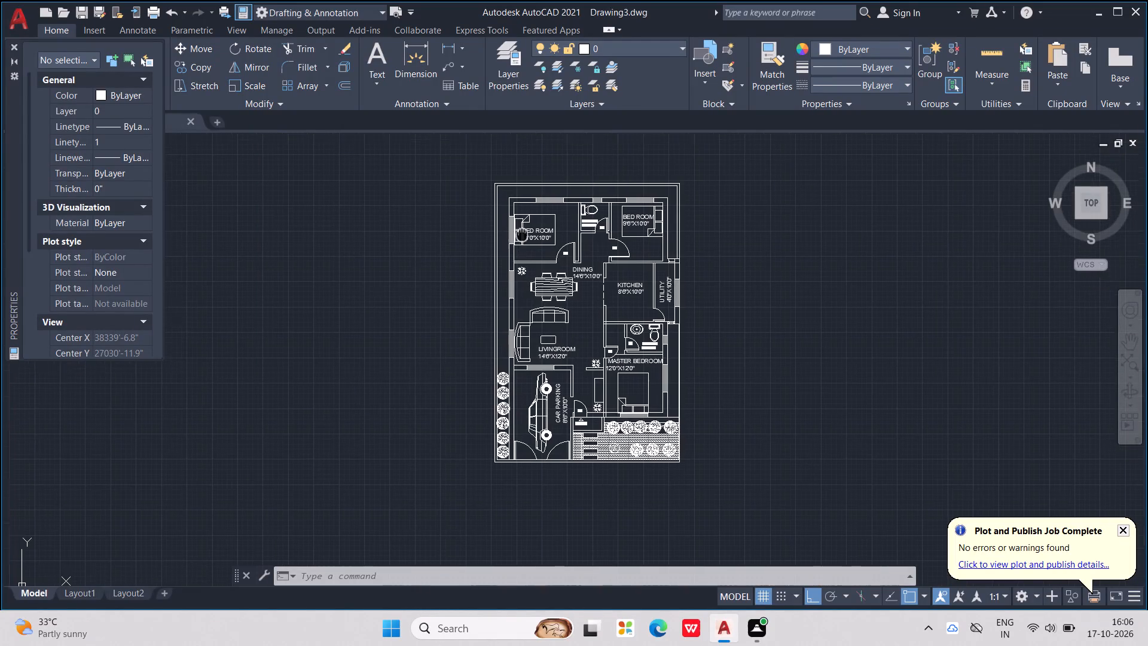
middle_click_drag(528, 252, 558, 287)
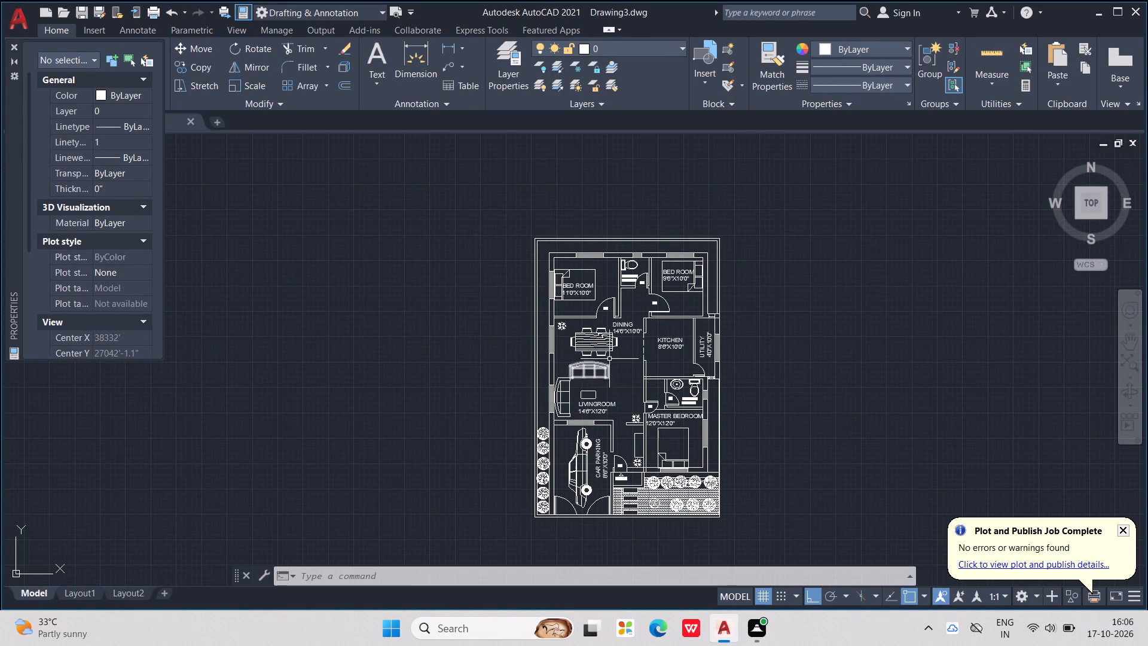
scroll(658, 438, "up", 2)
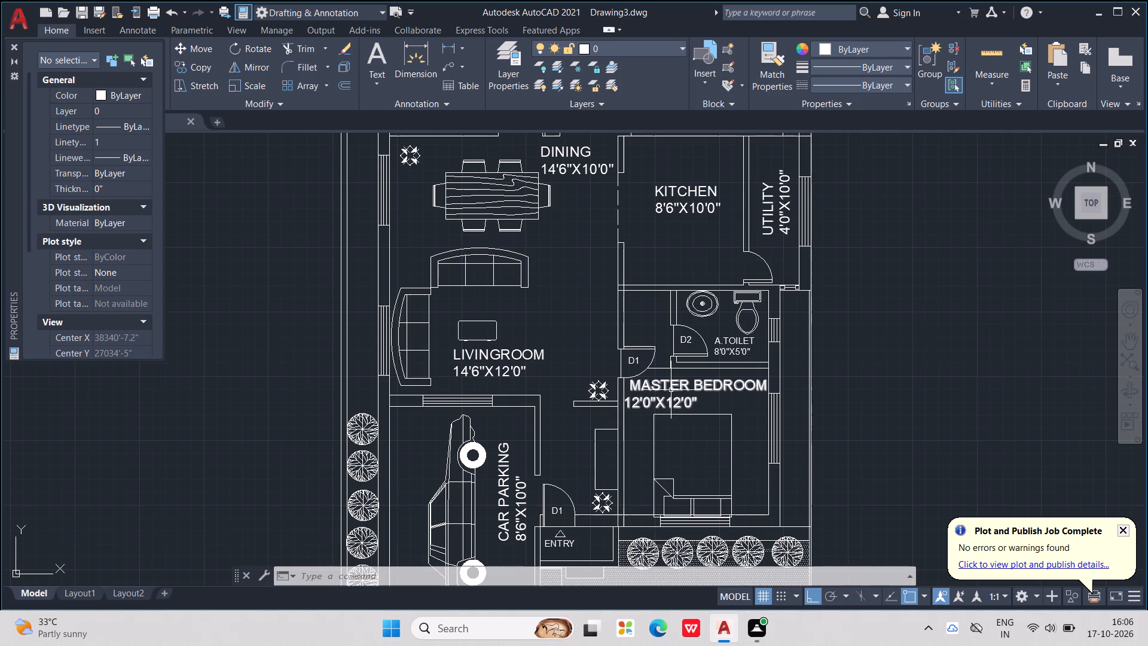
key("ctrl+2")
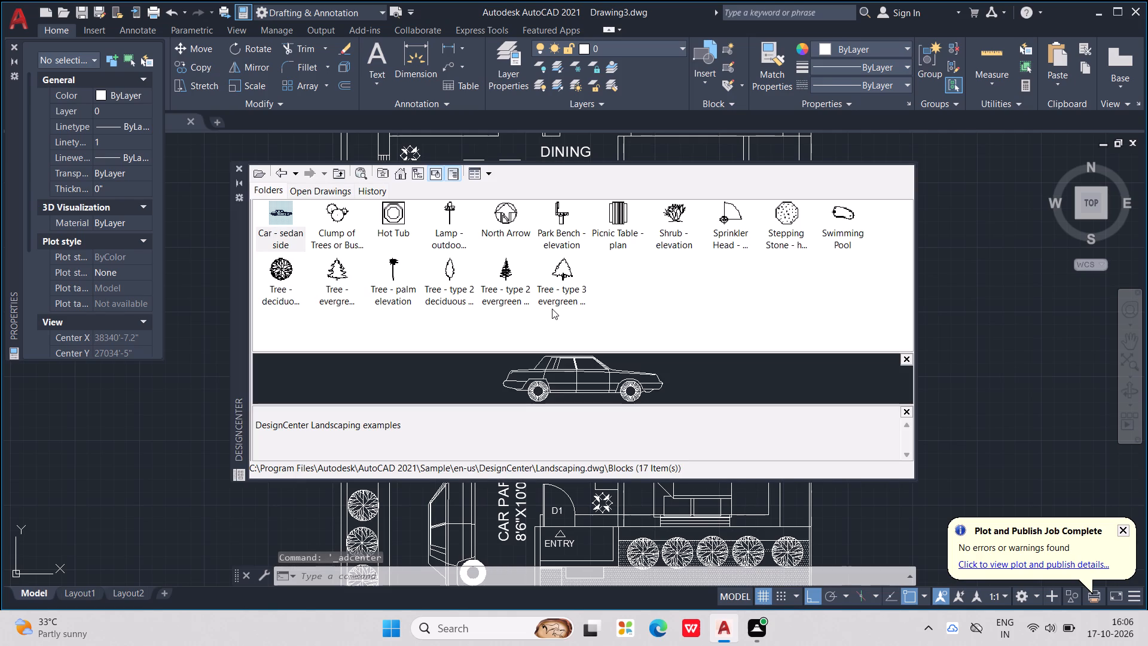
key("Escape")
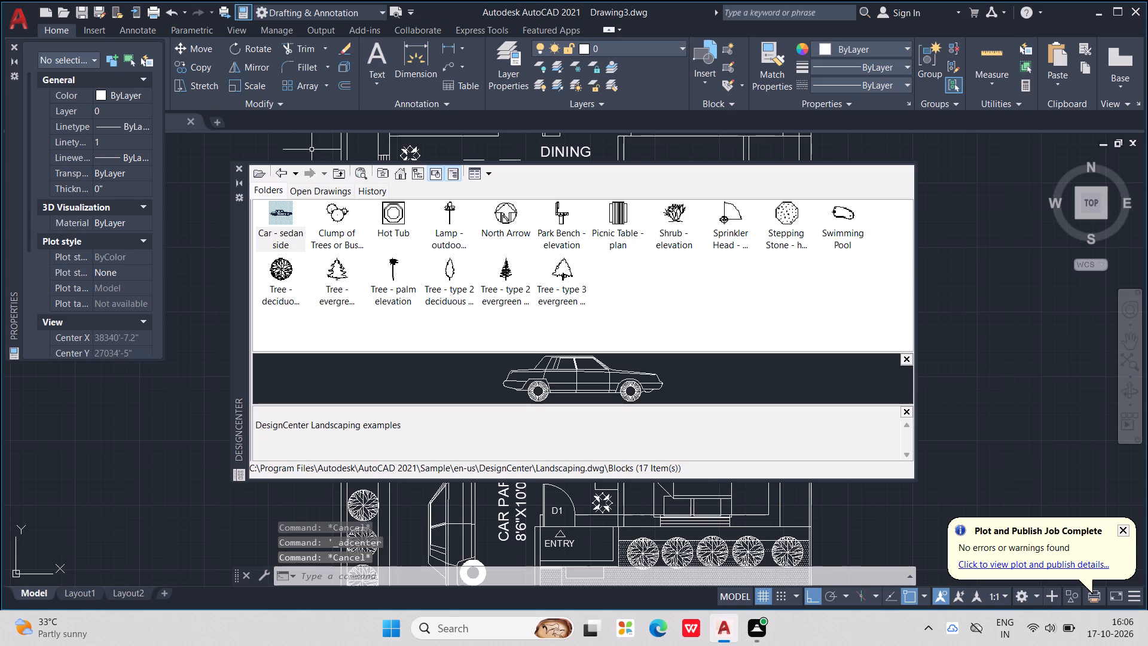
left_click(288, 172)
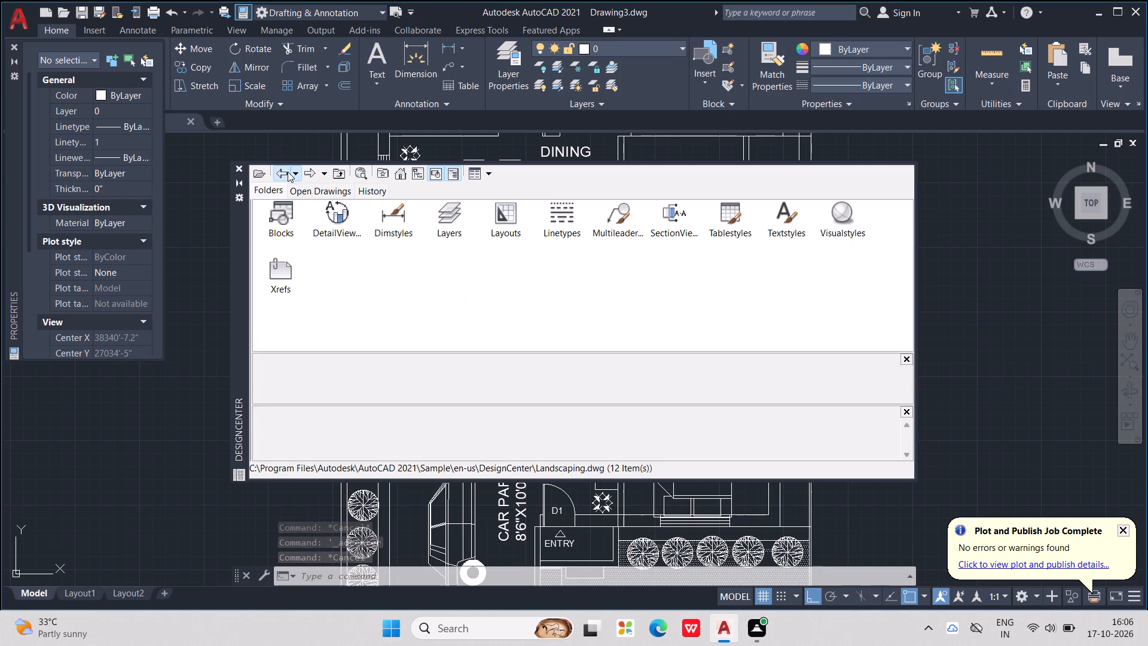
left_click(284, 172)
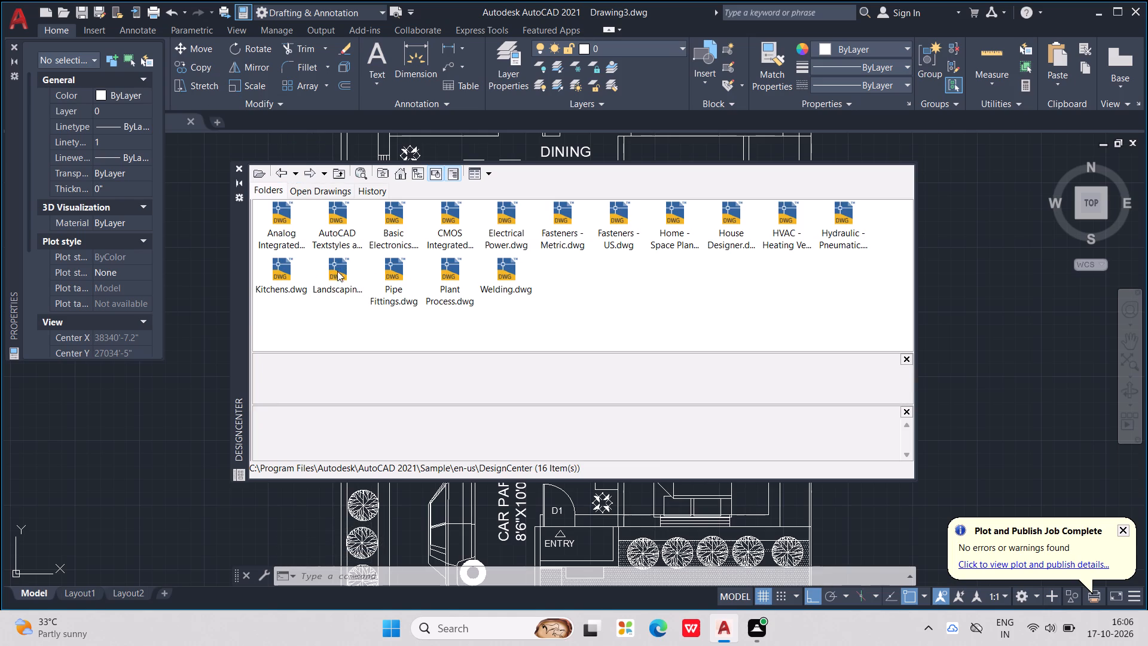
triple_click(273, 263)
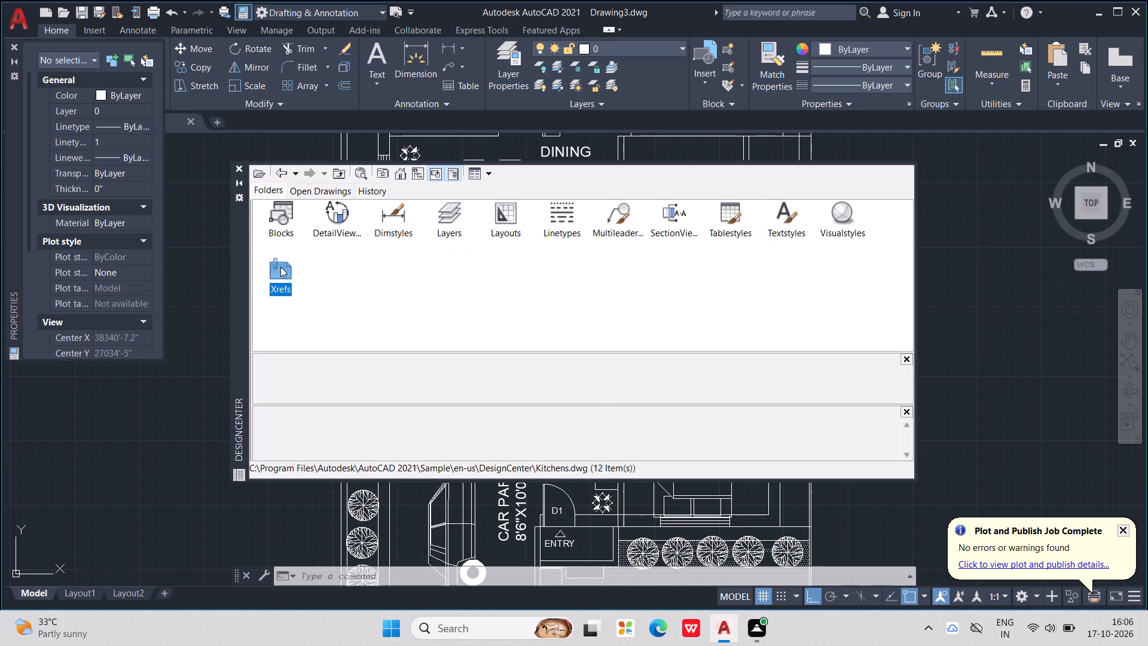
double_click(284, 202)
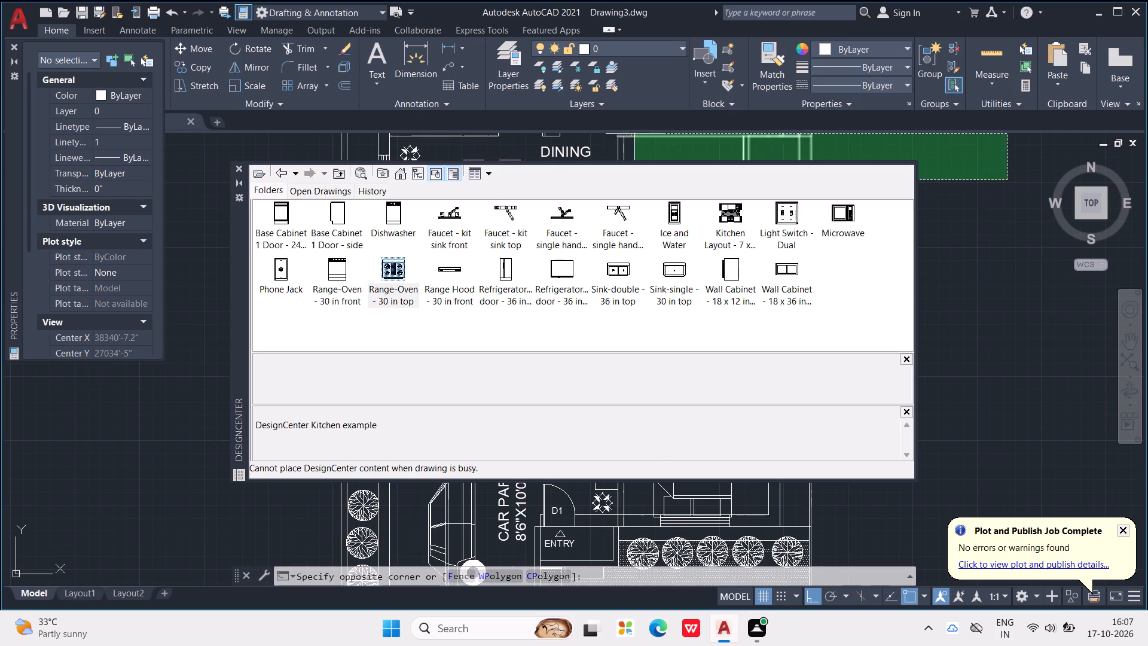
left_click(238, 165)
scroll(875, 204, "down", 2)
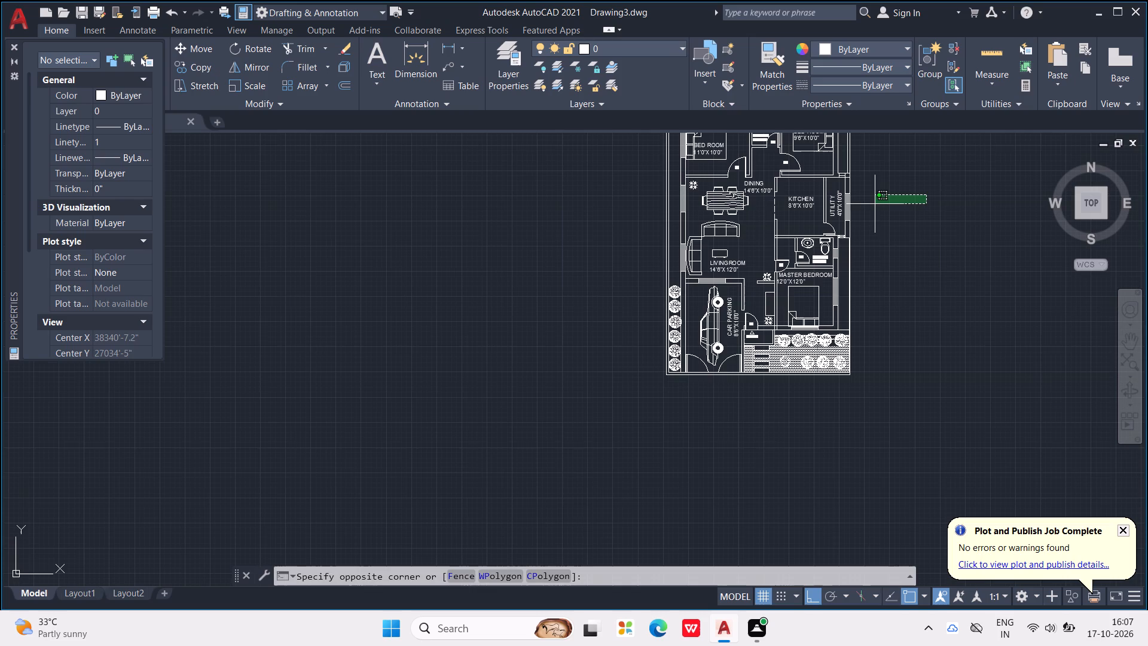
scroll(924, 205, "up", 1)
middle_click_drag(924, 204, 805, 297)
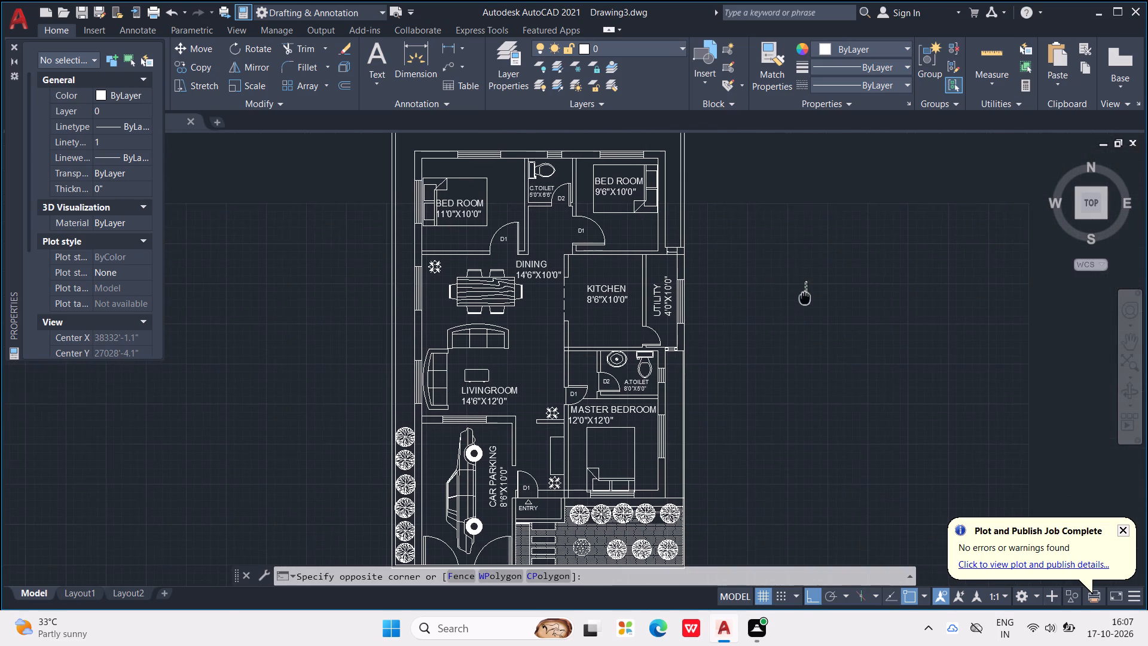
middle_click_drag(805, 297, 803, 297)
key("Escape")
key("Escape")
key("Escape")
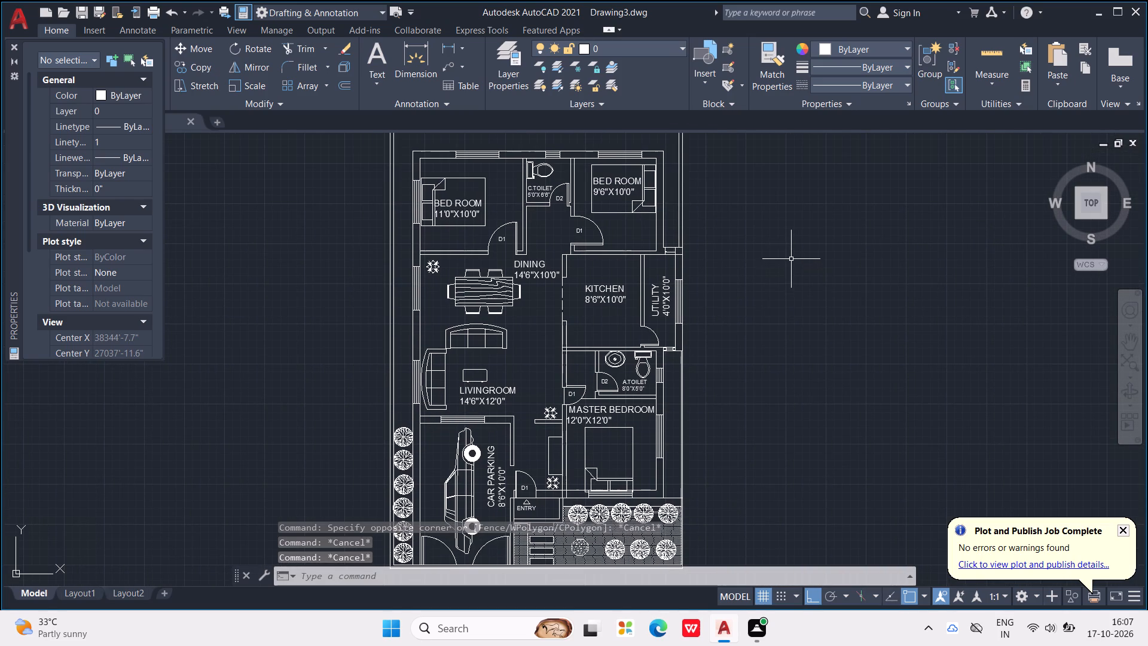
Insert the "Range-Oven - 30 in top" block from DesignCenter against the kitchen's upper wall, at scale 1 and rotation 0.
key("ctrl+2")
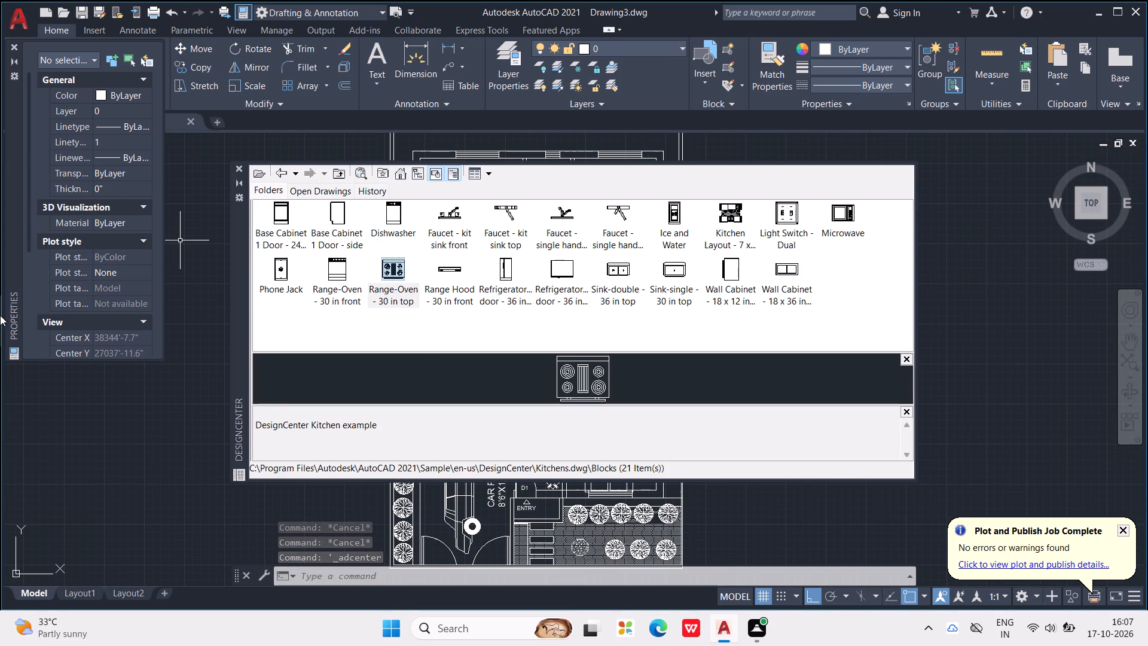
triple_click(392, 266)
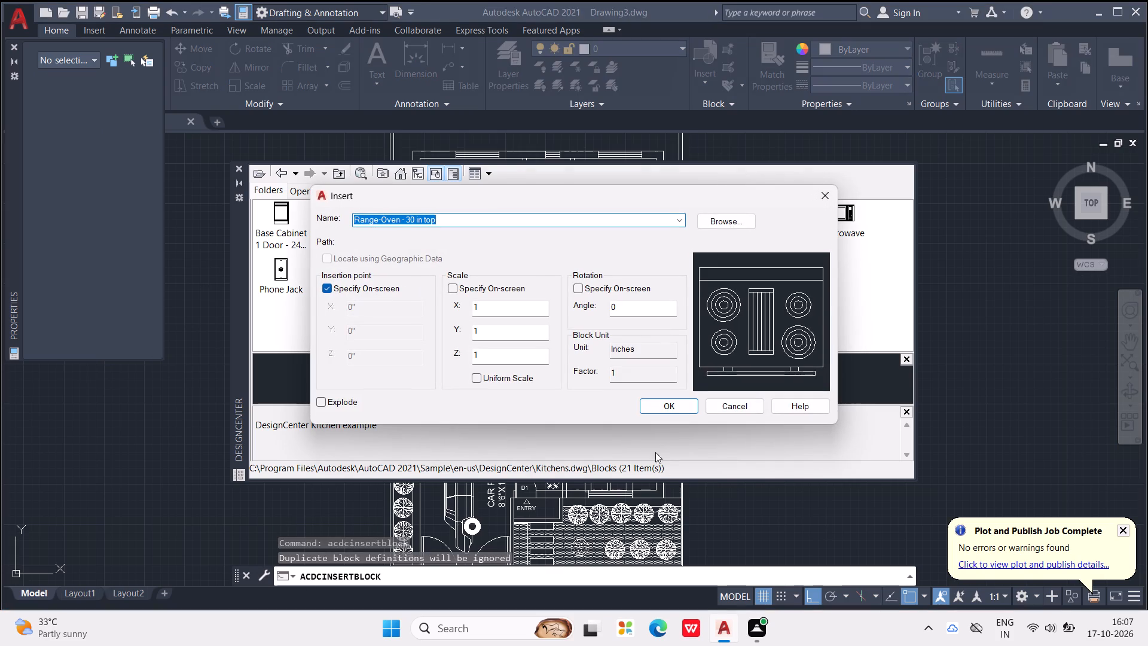
left_click(658, 406)
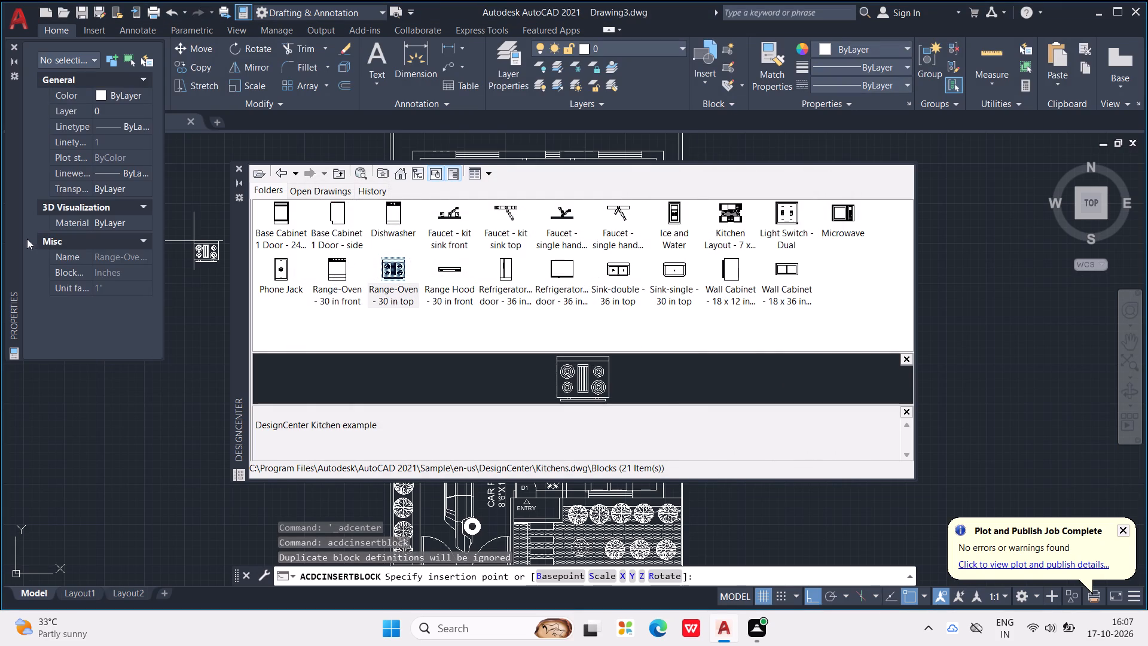
left_click(240, 168)
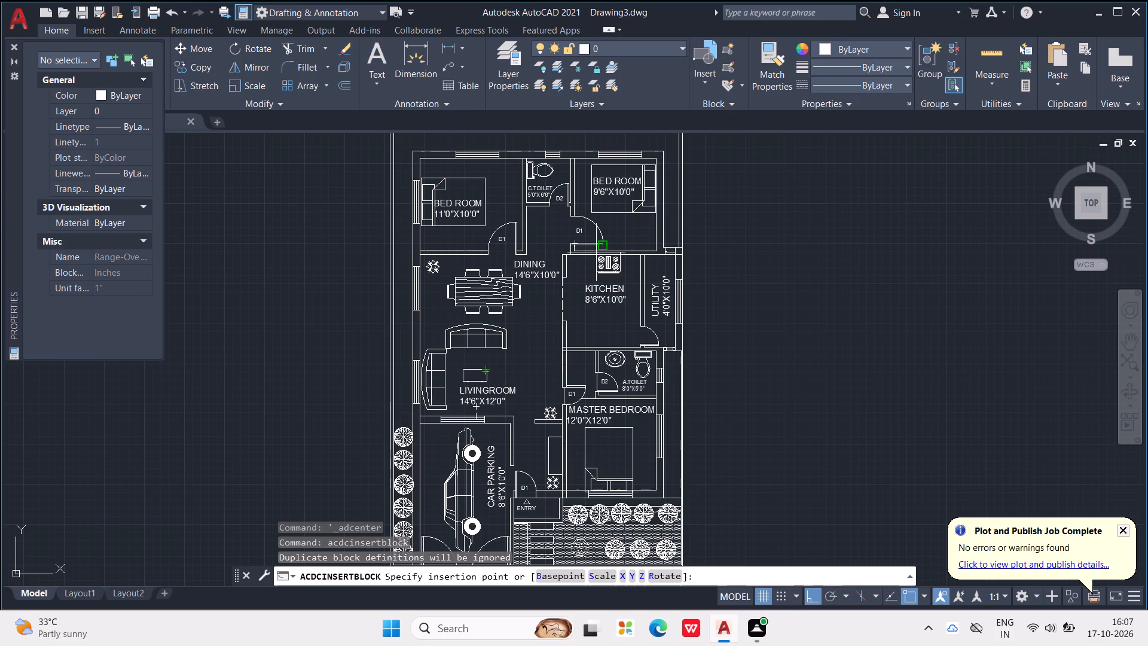
scroll(600, 251, "up", 2)
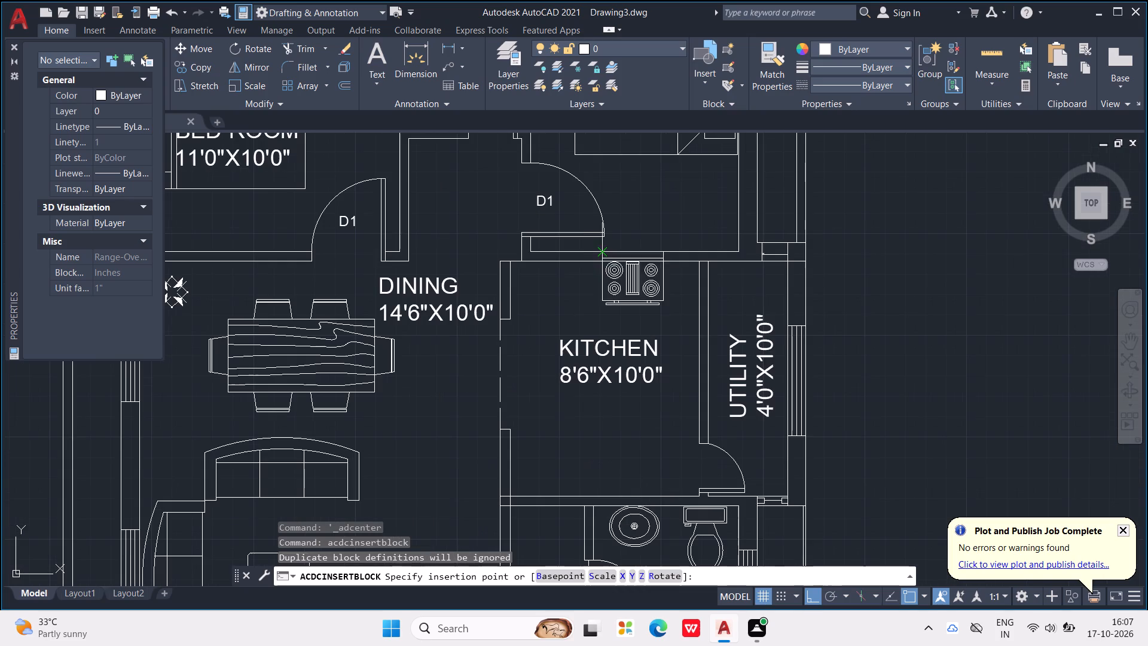
scroll(570, 275, "up", 1)
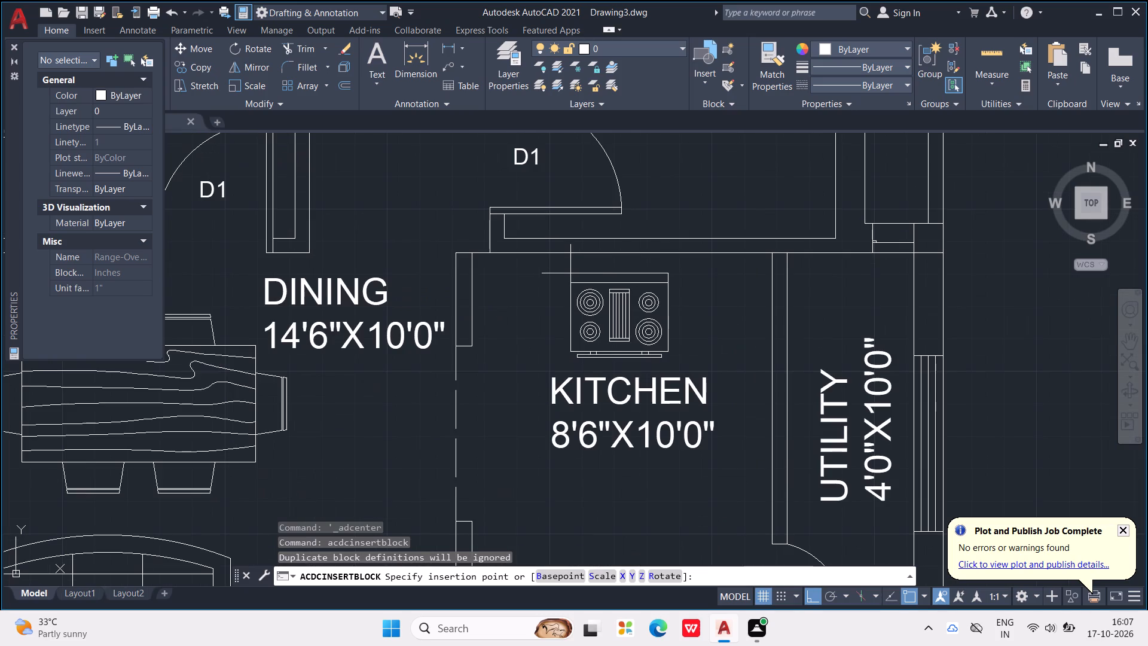
left_click(569, 256)
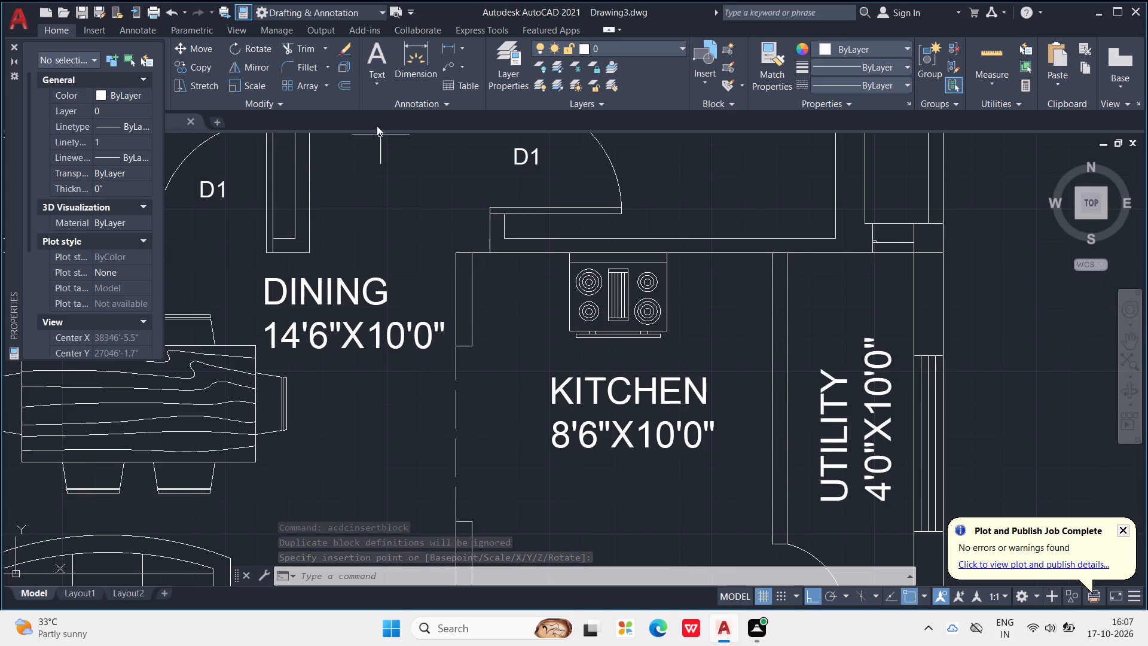
Close the Properties palette.
left_click(13, 44)
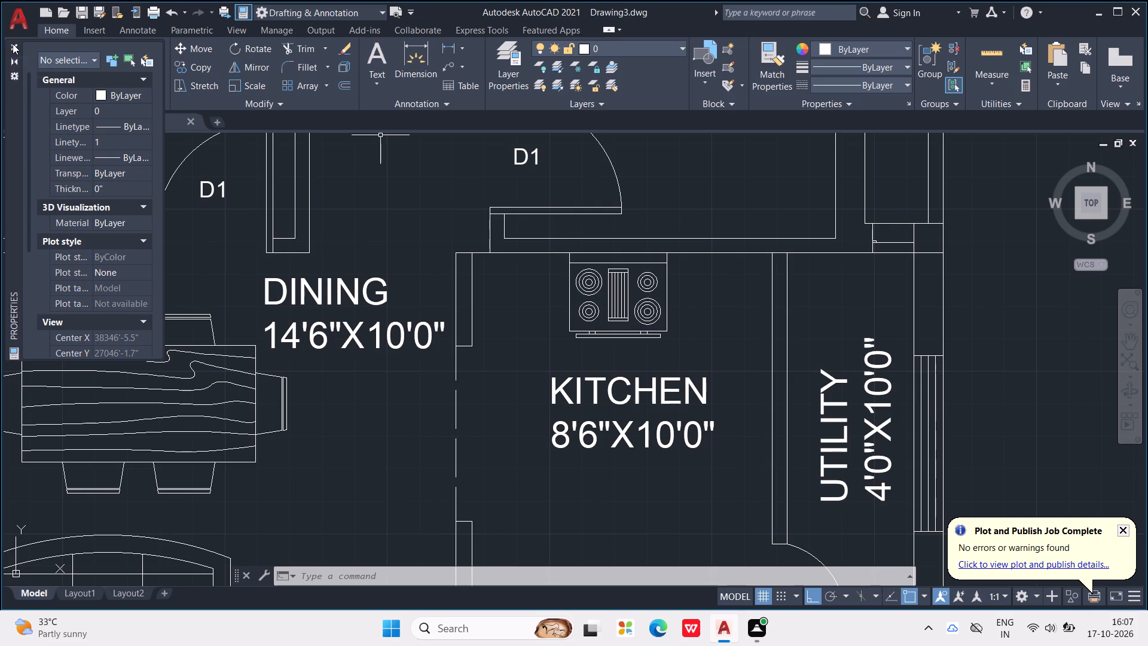
Draw the L-shaped counter edge with lines: about 6'2" along the range front, down beside the utility wall, across to the door jamb.
key("l")
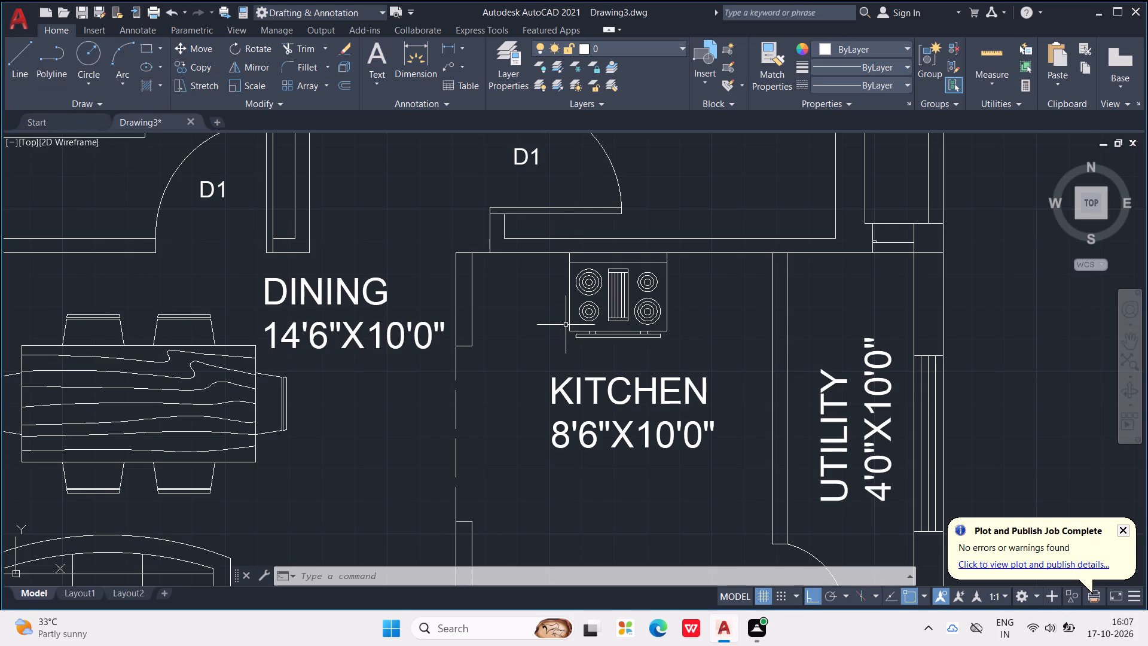
key("Return")
scroll(543, 330, "up", 1)
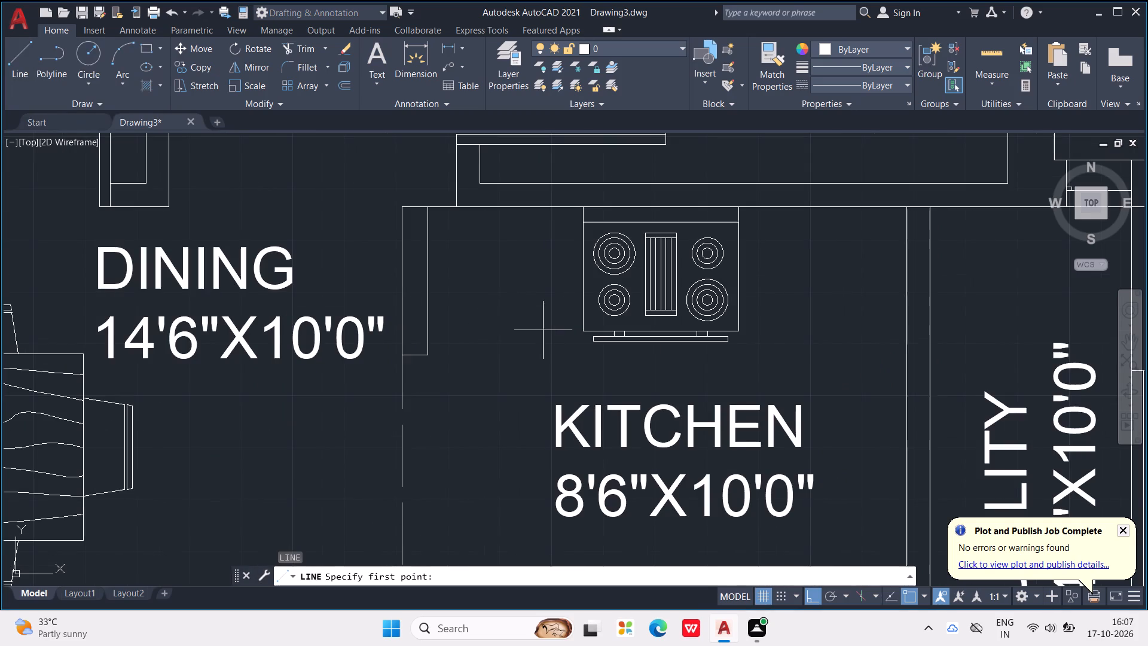
left_click(420, 340)
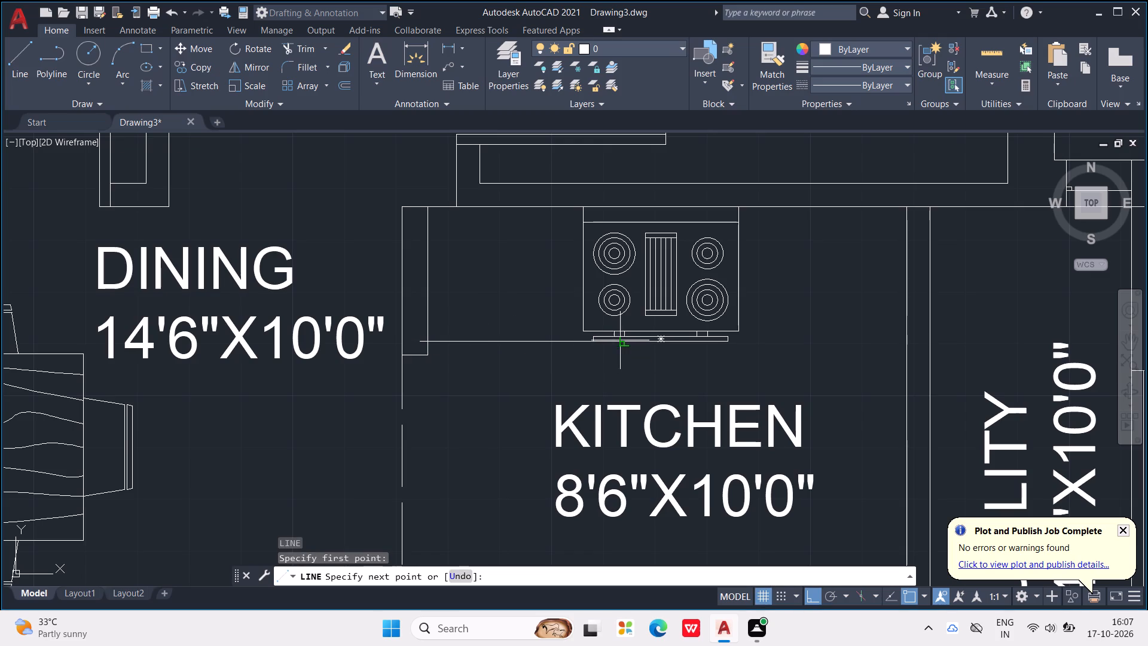
middle_click_drag(620, 339, 494, 325)
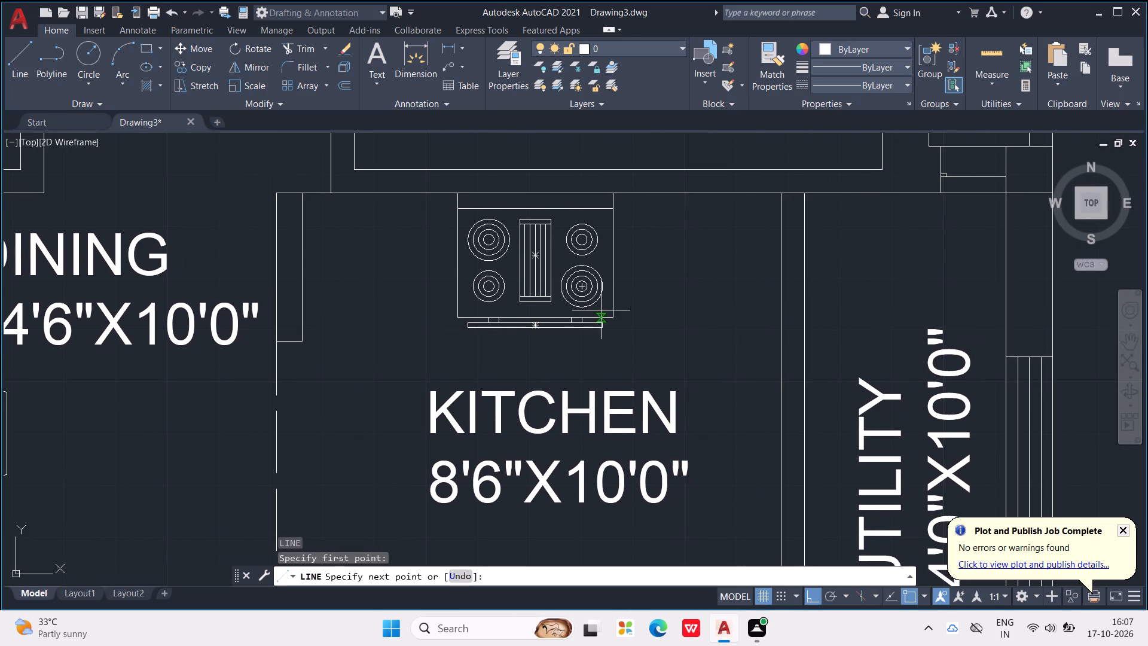
left_click(679, 315)
middle_click_drag(694, 364, 656, 254)
scroll(694, 364, "down", 1)
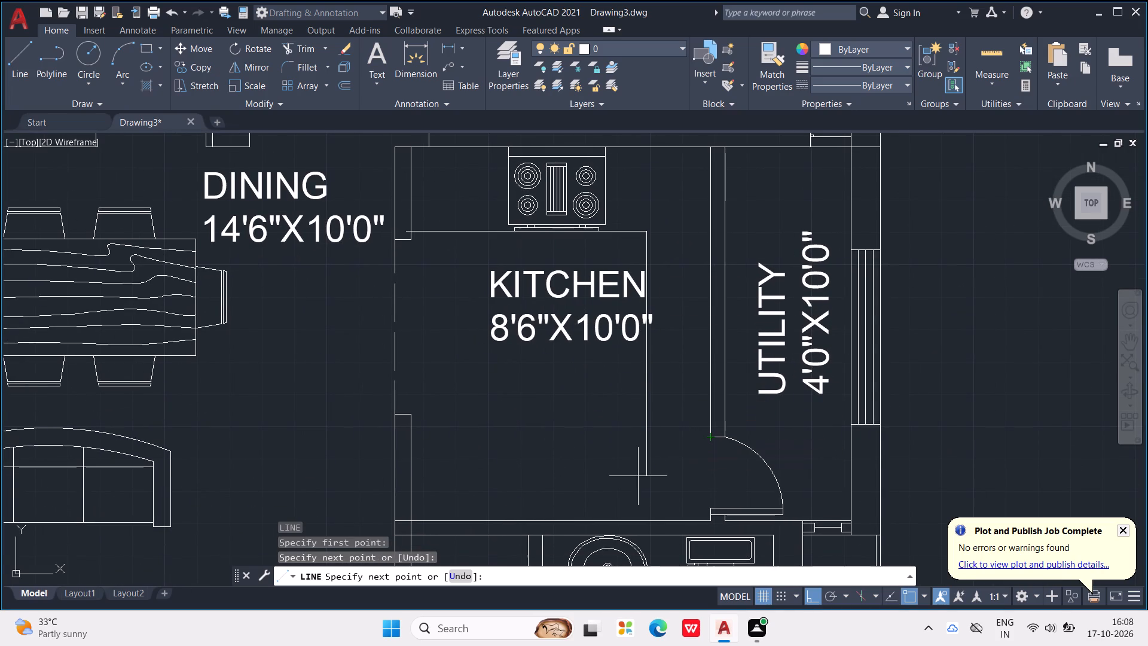
left_click(646, 440)
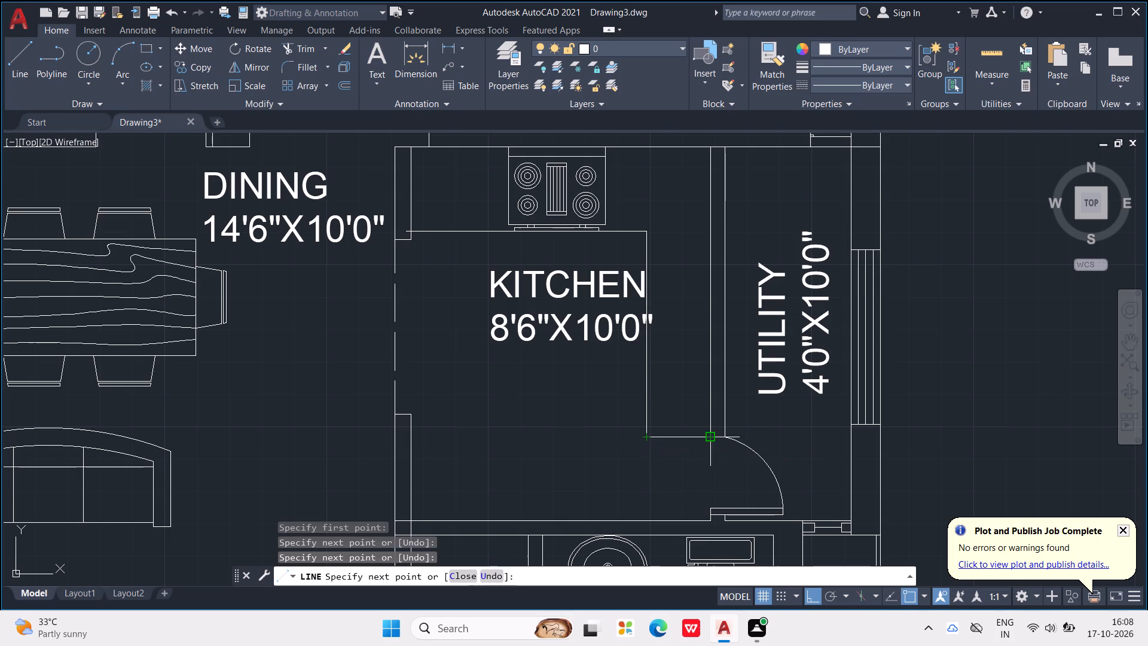
left_click(710, 440)
key("Escape")
key("Escape")
key("Escape")
key("Escape")
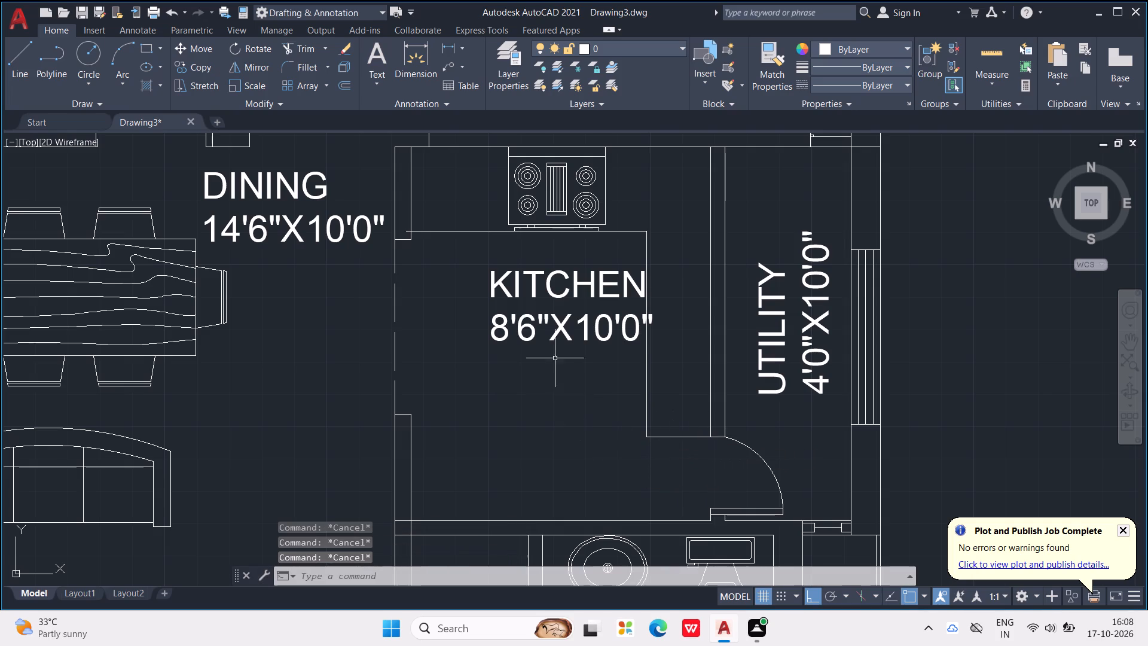
Move the KITCHEN 8'6"X10'0" label slightly toward the dining side, clear of the counter line.
left_click(551, 320)
left_click_drag(599, 322, 555, 315)
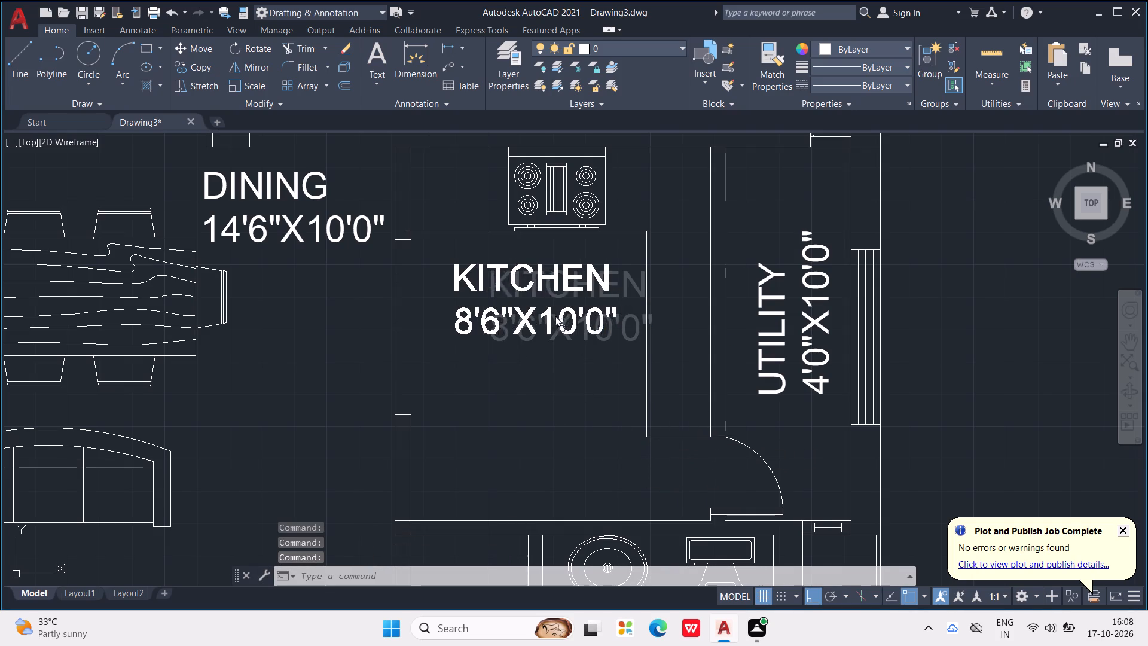
left_click_drag(555, 315, 567, 321)
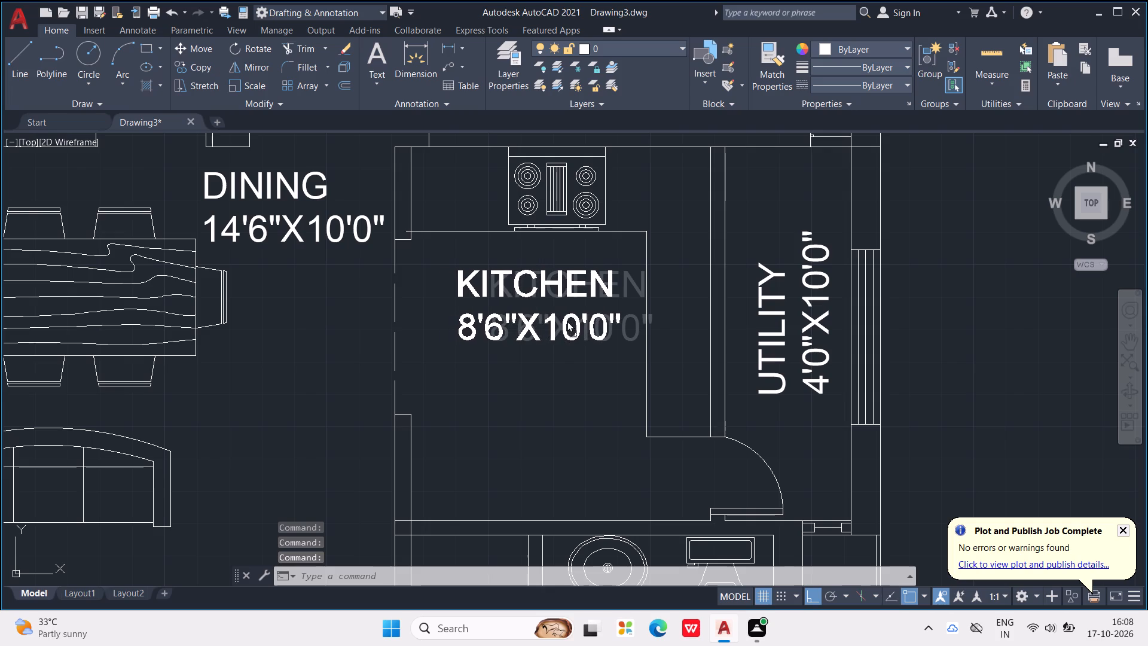
left_click_drag(567, 321, 563, 316)
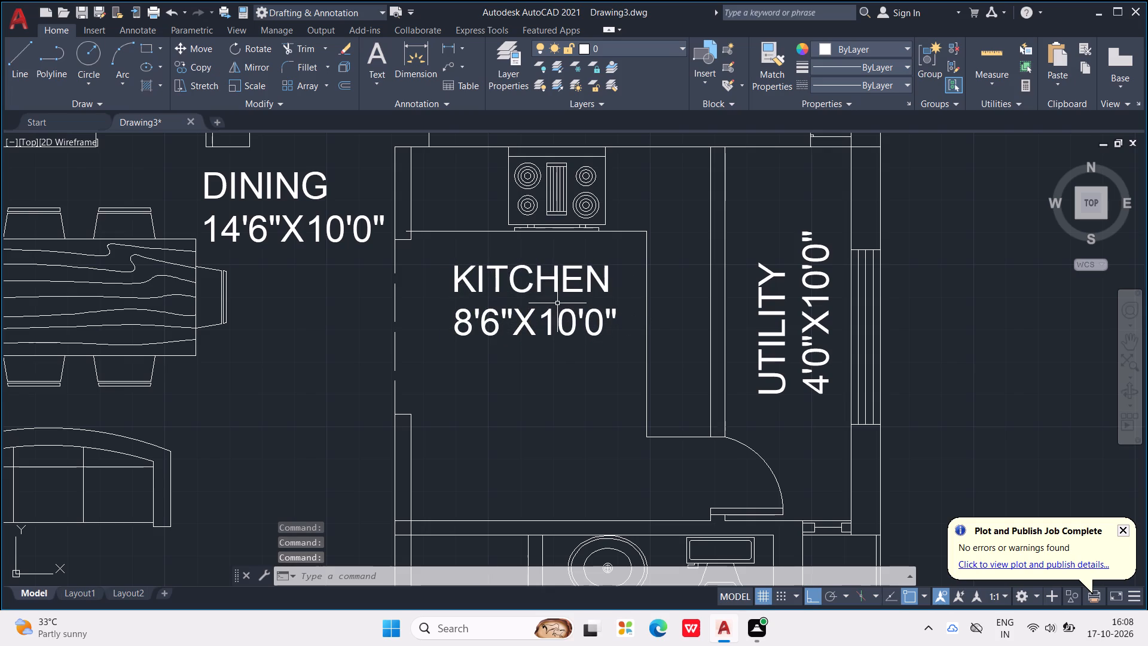
Insert the "Sink-single - 30 in top" block from DesignCenter below the KITCHEN label, at scale 1 and rotation 0.
key("ctrl+F2")
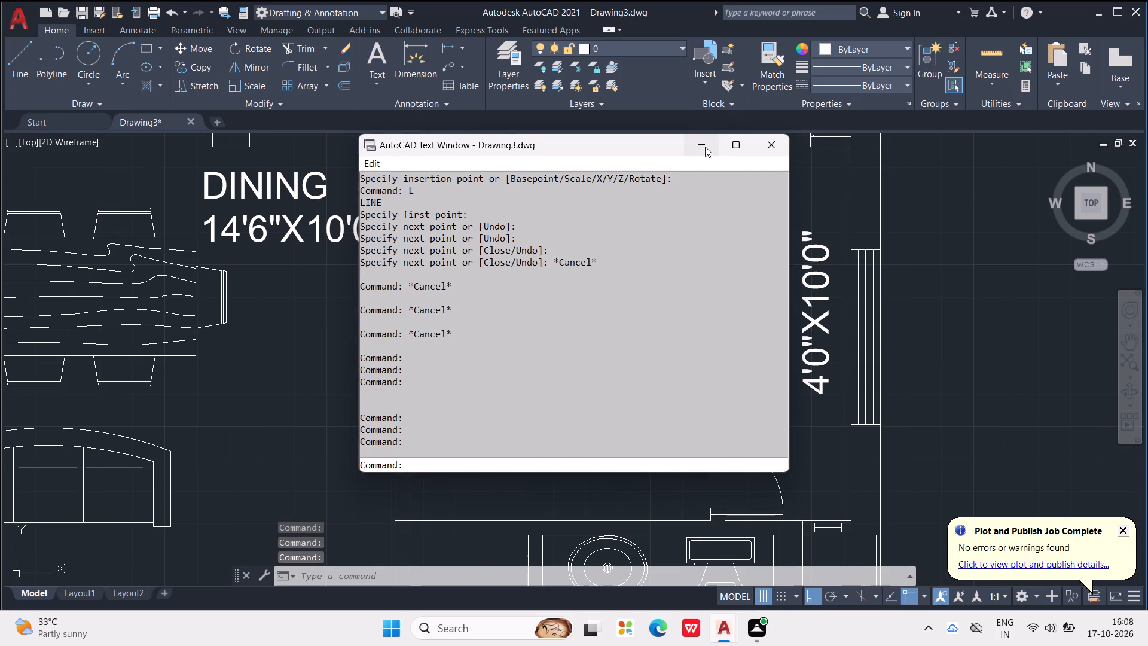
left_click(763, 142)
key("ctrl+2")
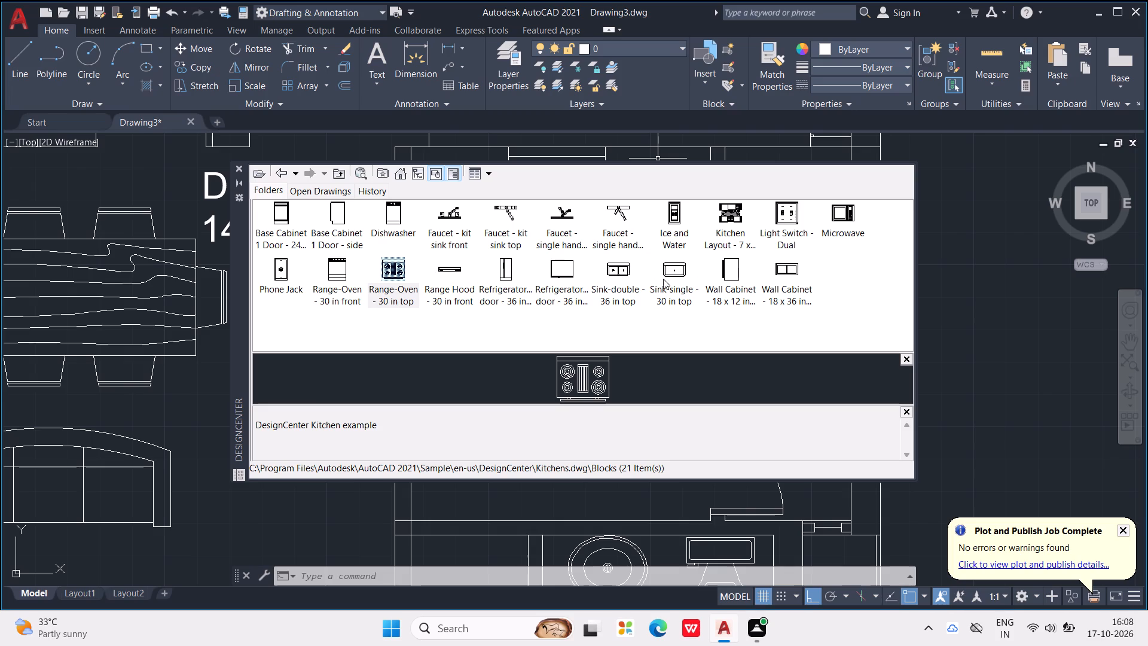
triple_click(682, 267)
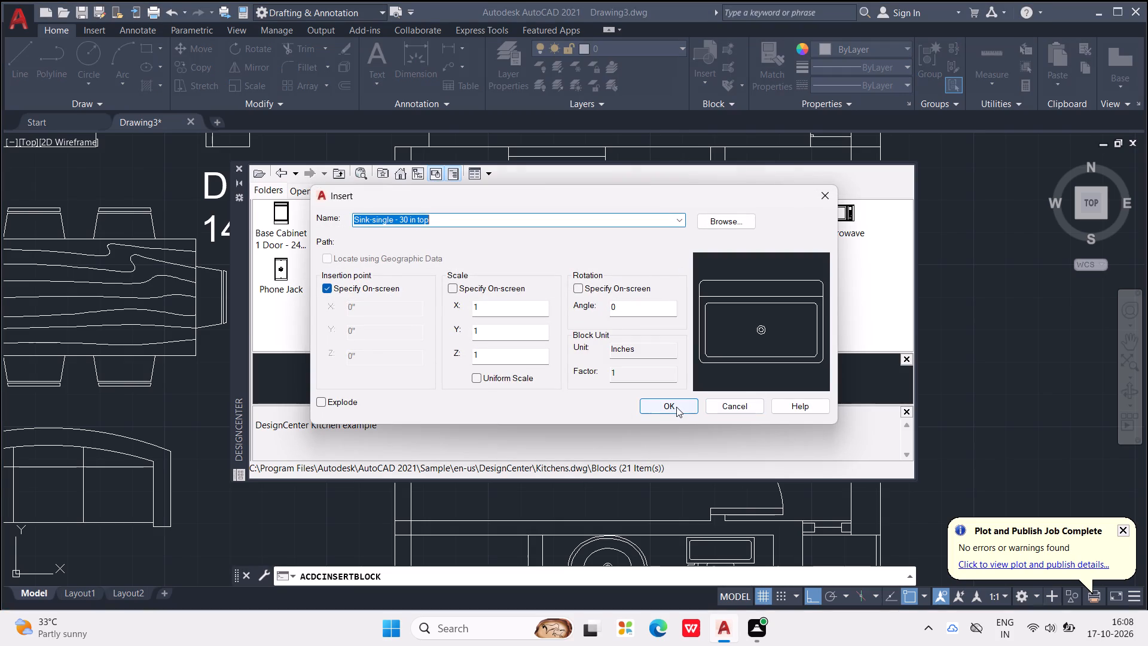
left_click(676, 407)
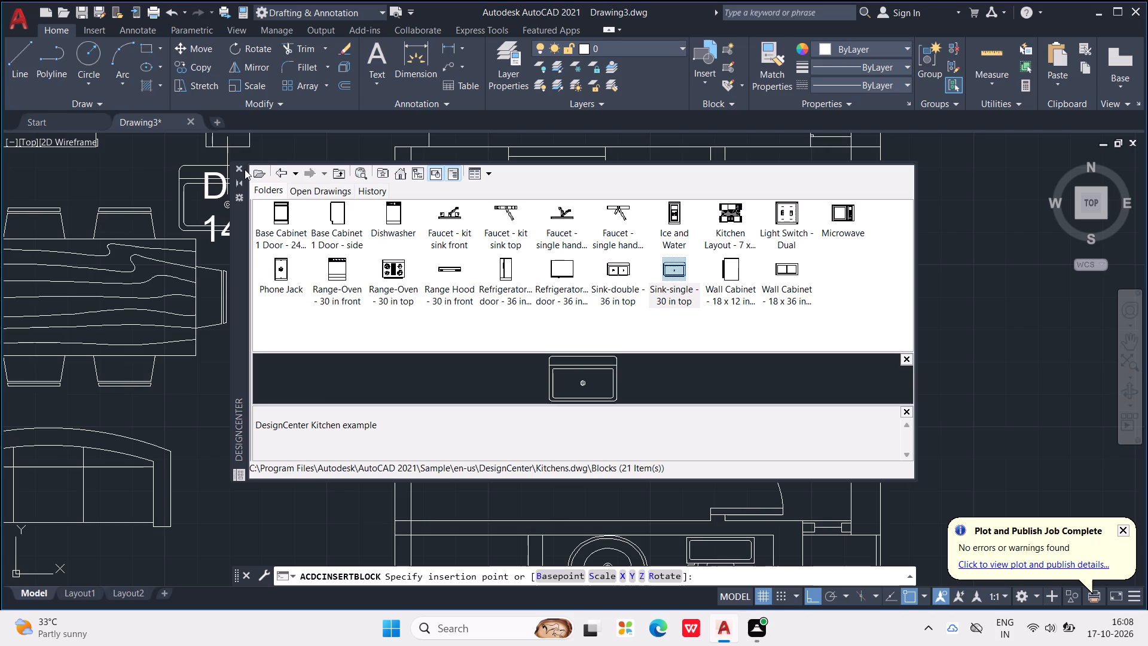
left_click(243, 167)
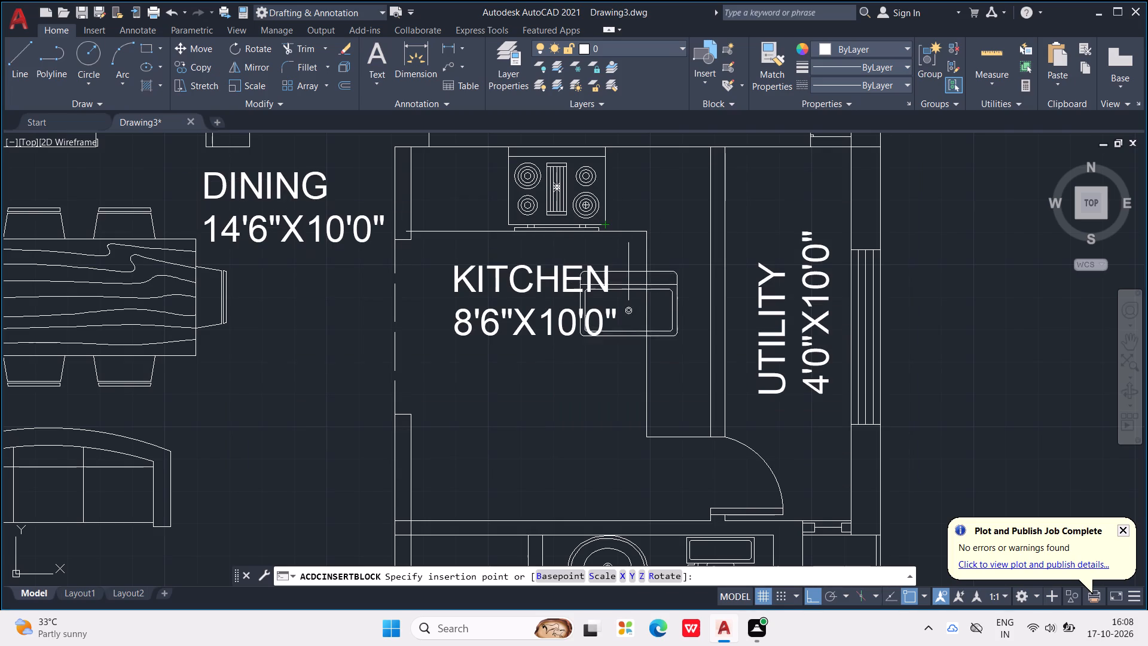
left_click(541, 378)
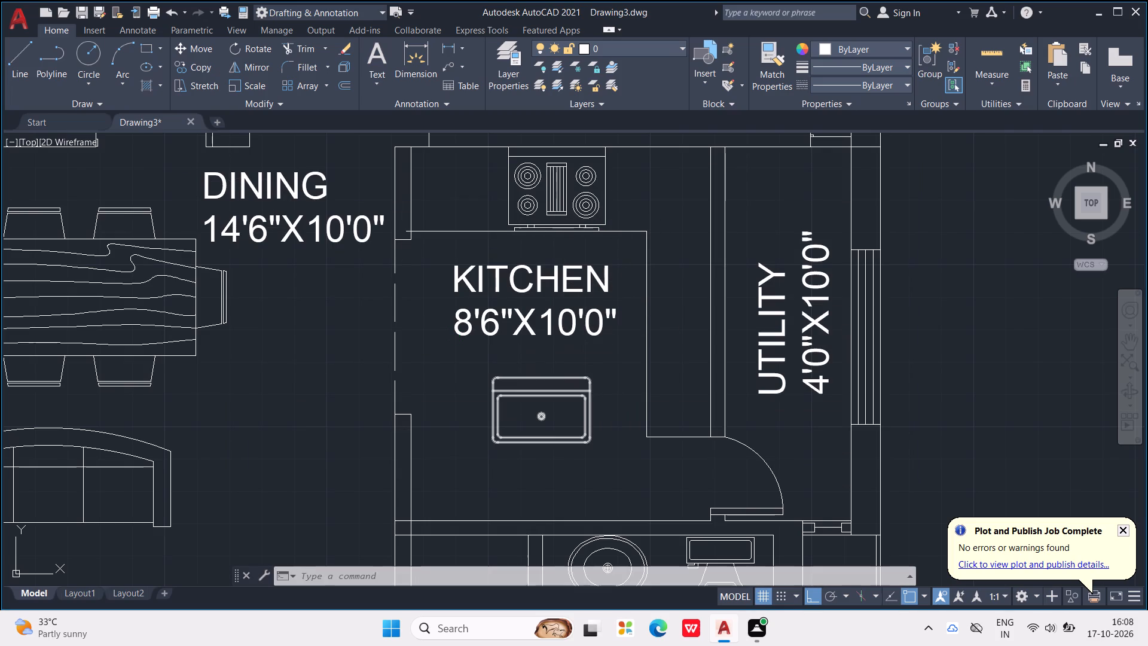
Rotate the sink 270° about the midpoint of its back edge so its back faces the utility wall.
left_click(540, 377)
type("RO")
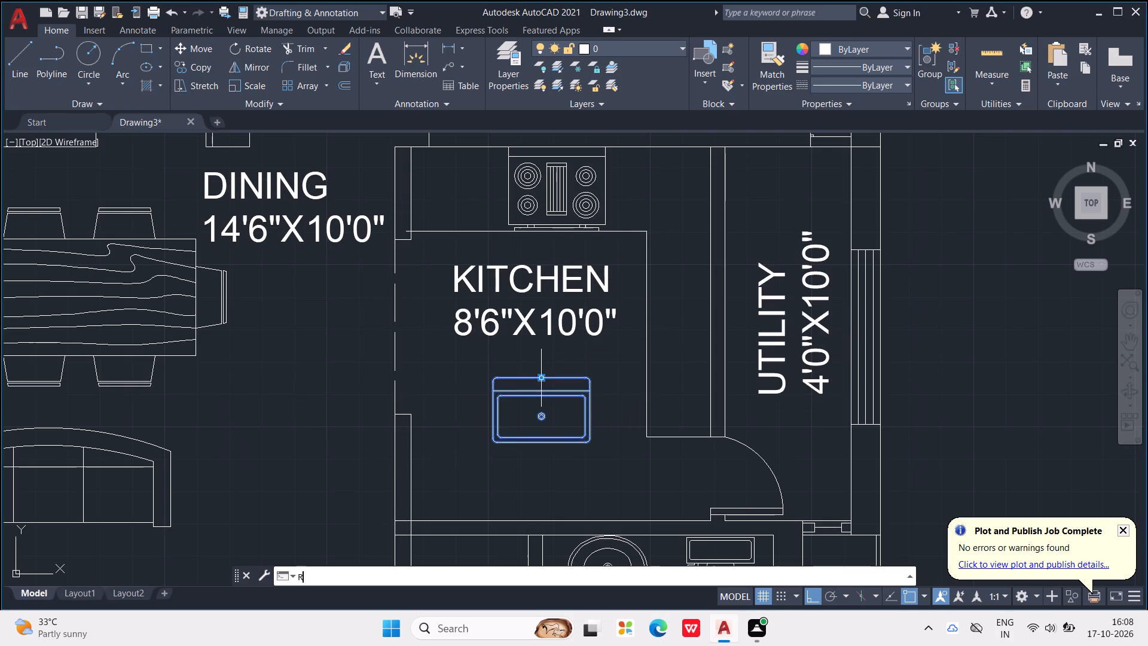
key("Return")
left_click(540, 373)
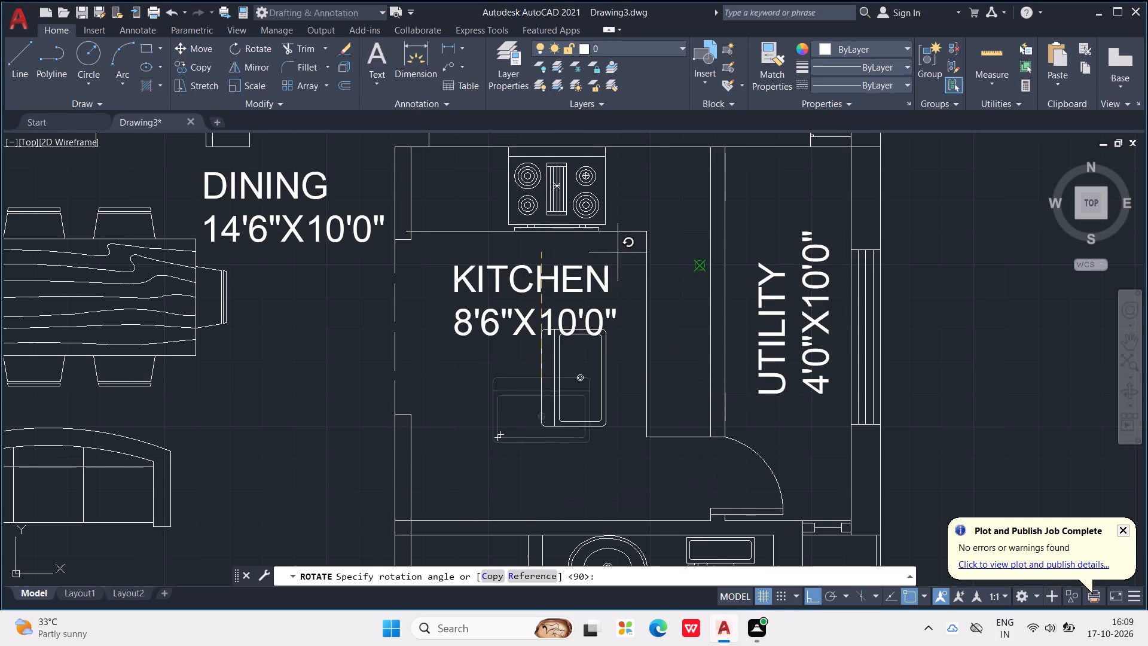
left_click(499, 548)
Move the sink onto the counter beside the utility, with the midpoint of its back edge on the kitchen-side wall line.
left_click(519, 413)
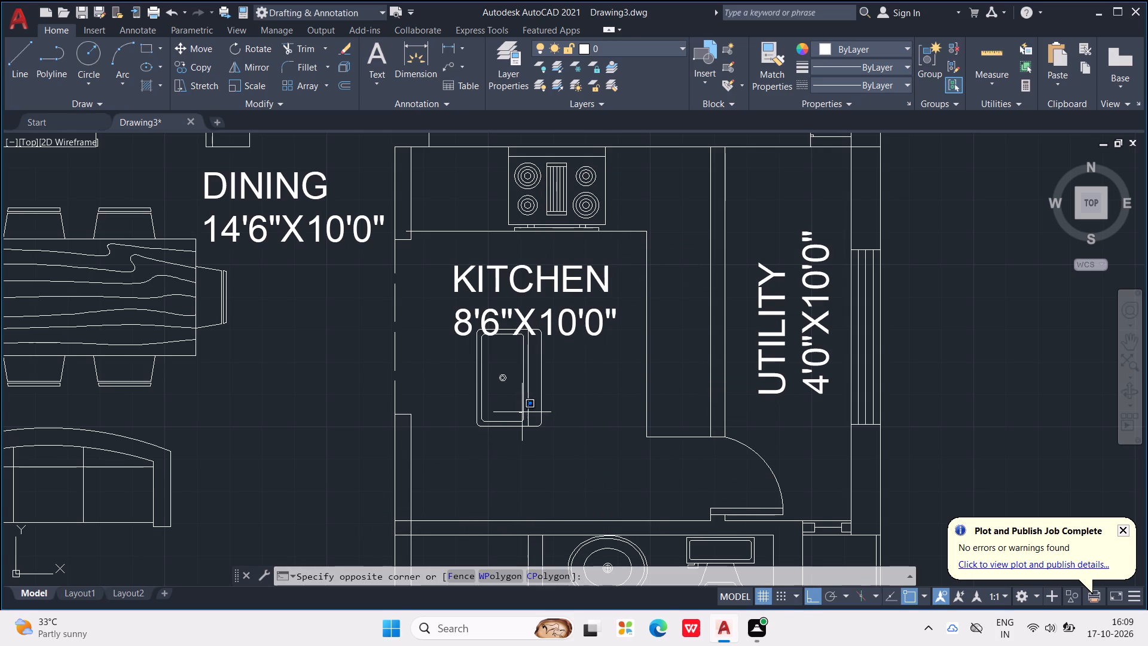
left_click(529, 423)
left_click(526, 412)
left_click(526, 374)
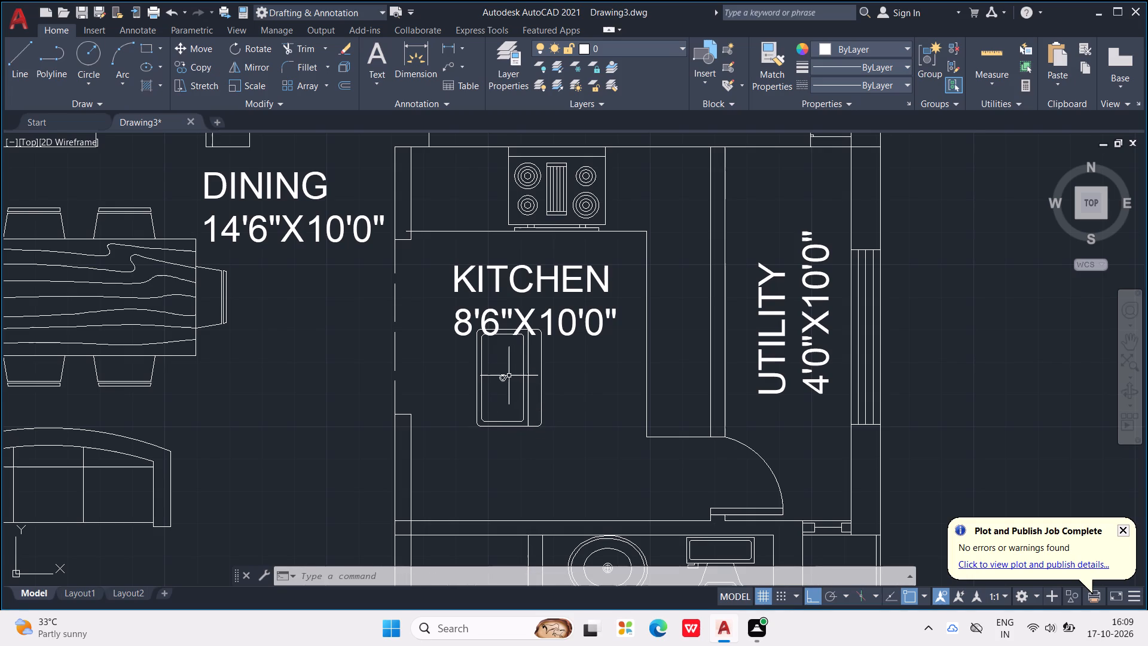
scroll(514, 374, "up", 1)
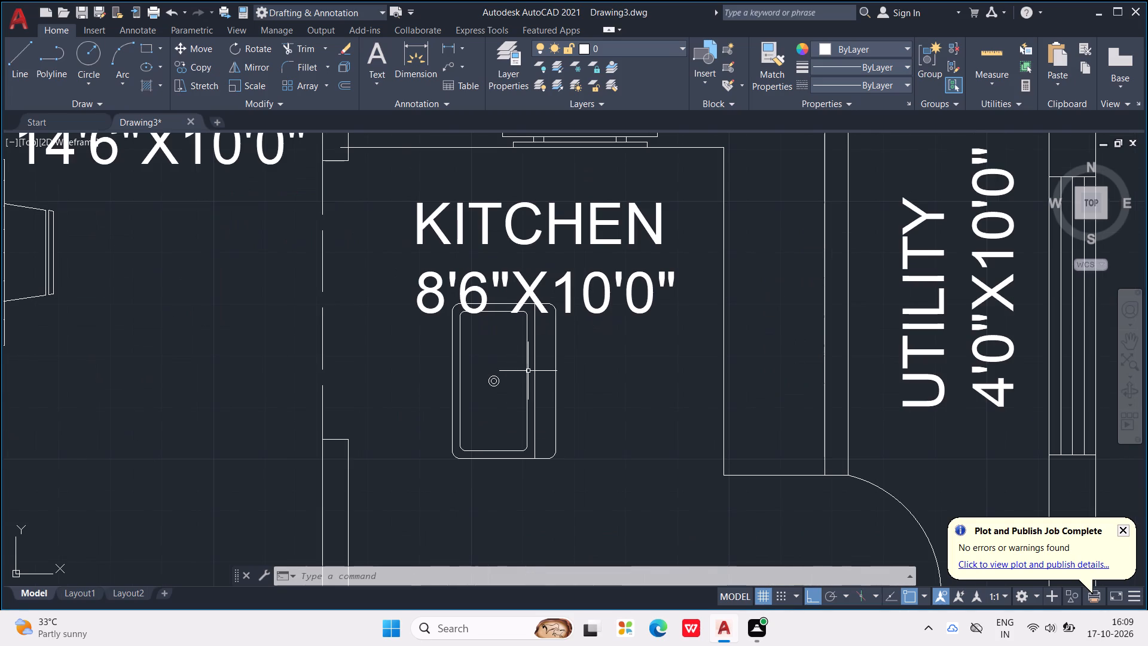
left_click(535, 365)
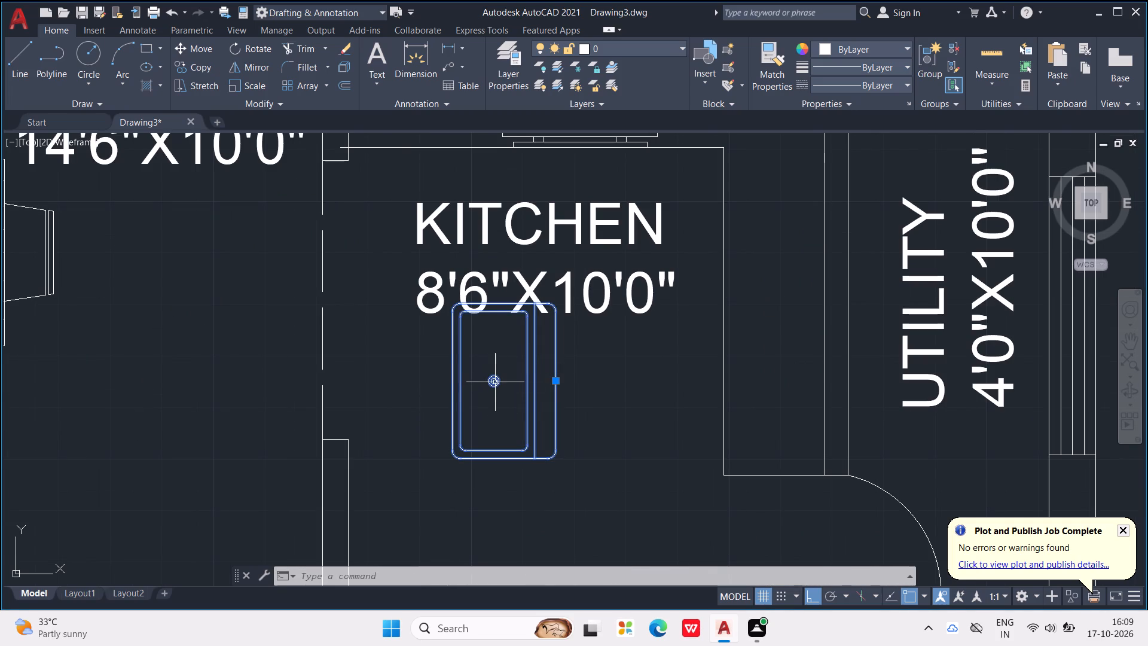
left_click_drag(495, 382, 749, 339)
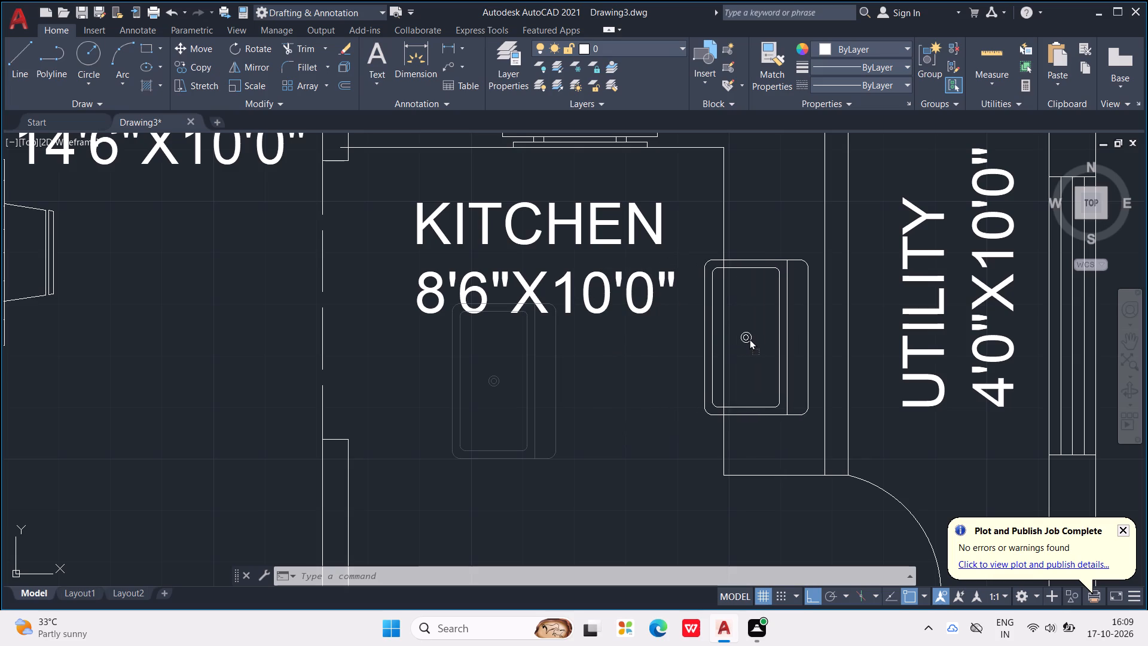
left_click_drag(749, 339, 755, 337)
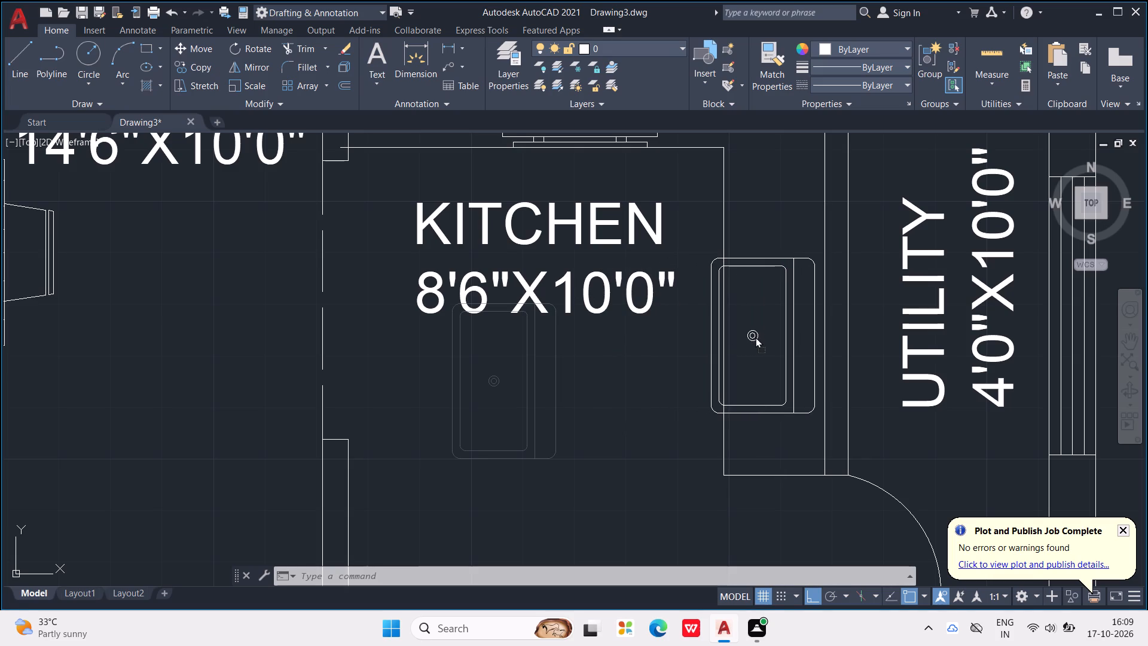
left_click_drag(755, 337, 768, 327)
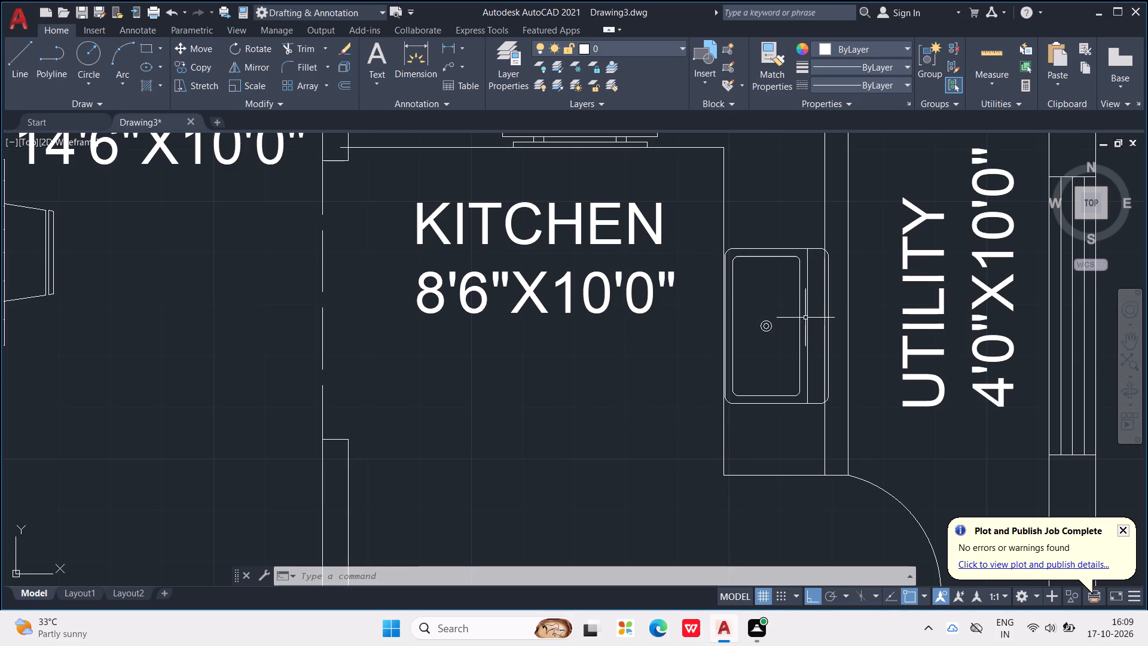
left_click(807, 312)
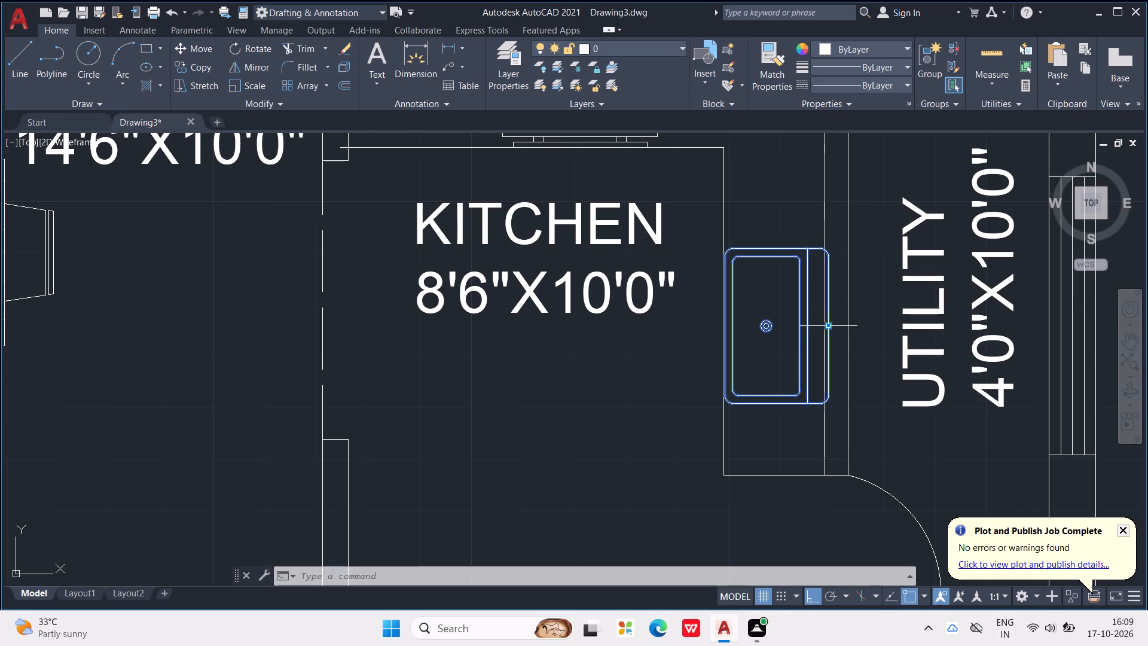
left_click_drag(830, 325, 820, 331)
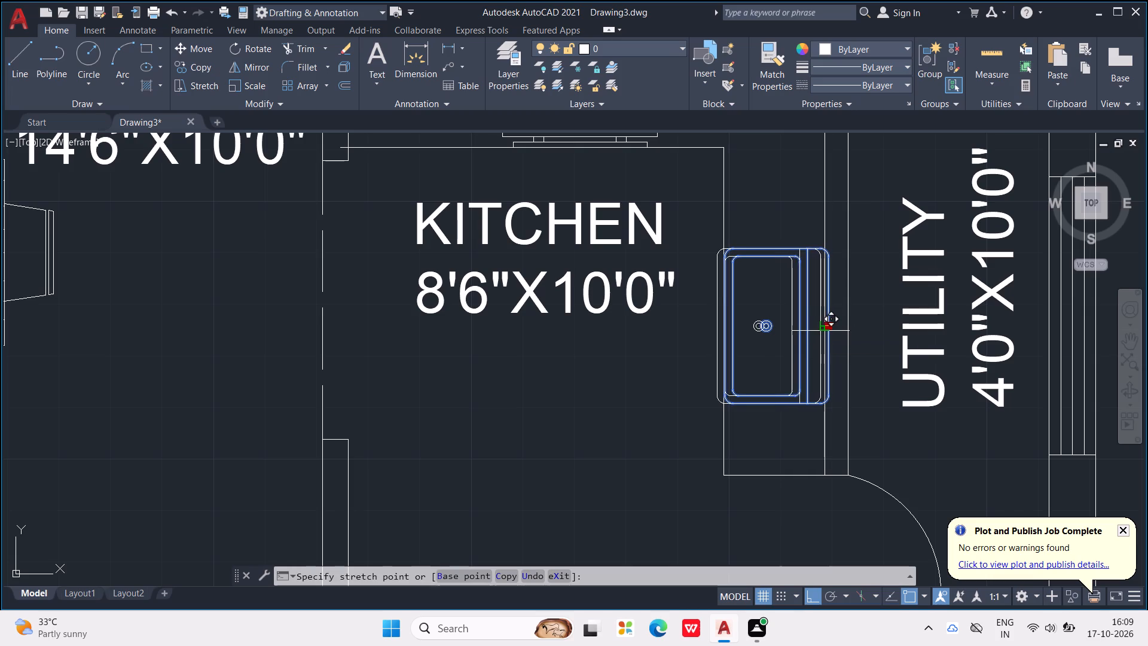
left_click_drag(820, 331, 824, 331)
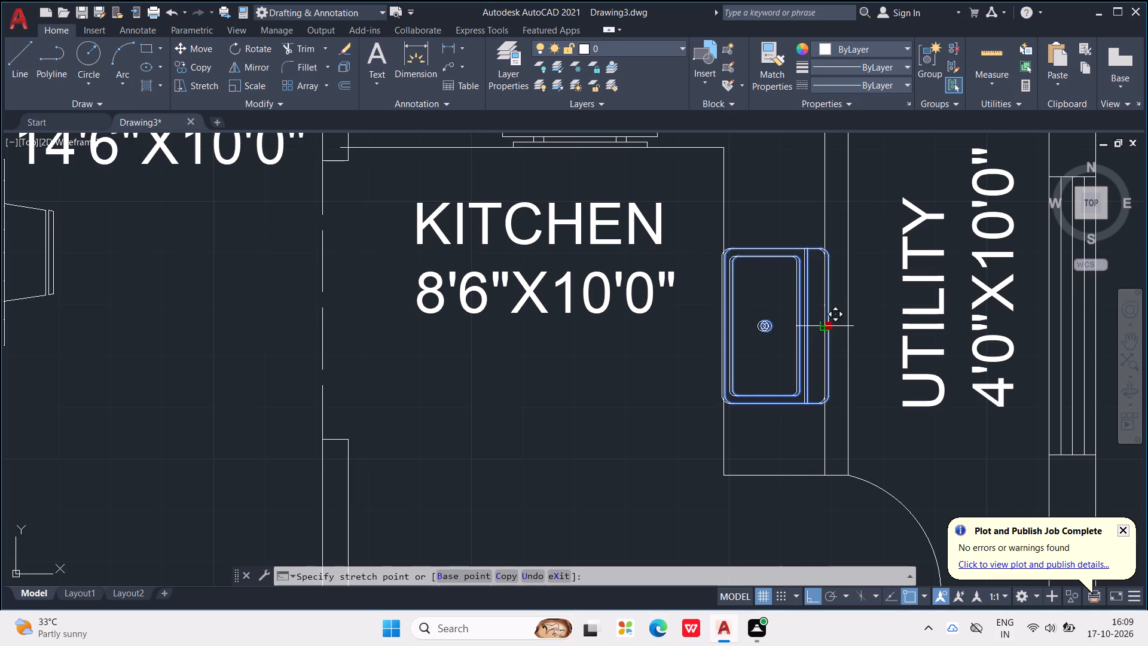
left_click(824, 330)
Set the sink block's X and Y scale to 0.9 in its properties and deselect it.
left_click(755, 401)
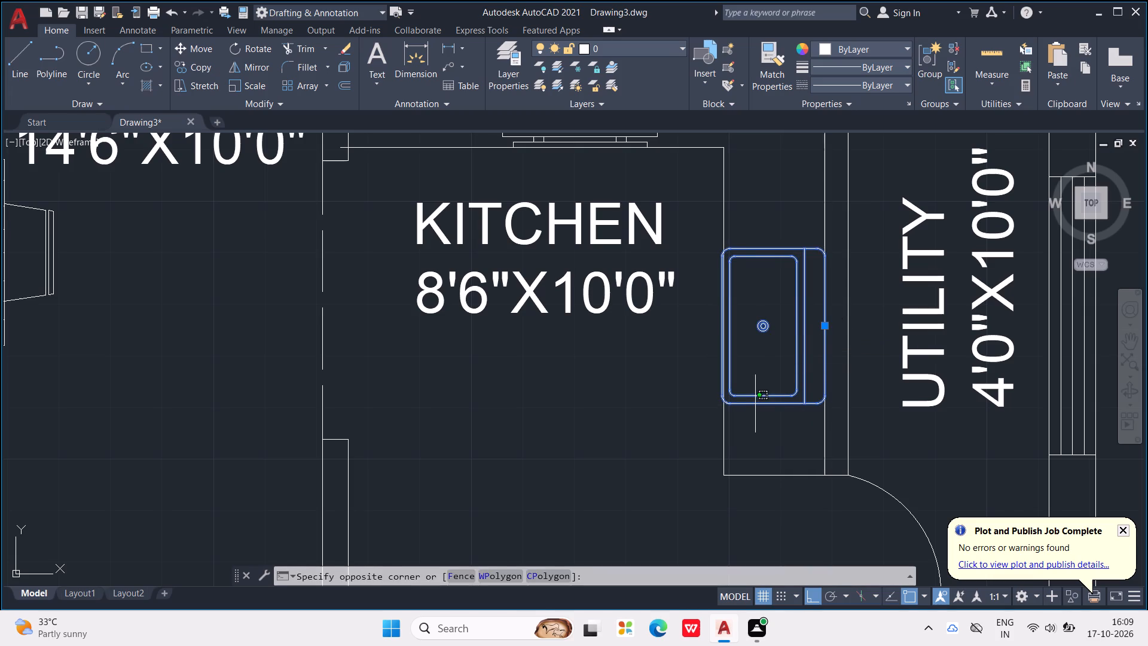
left_click(755, 404)
right_click(755, 404)
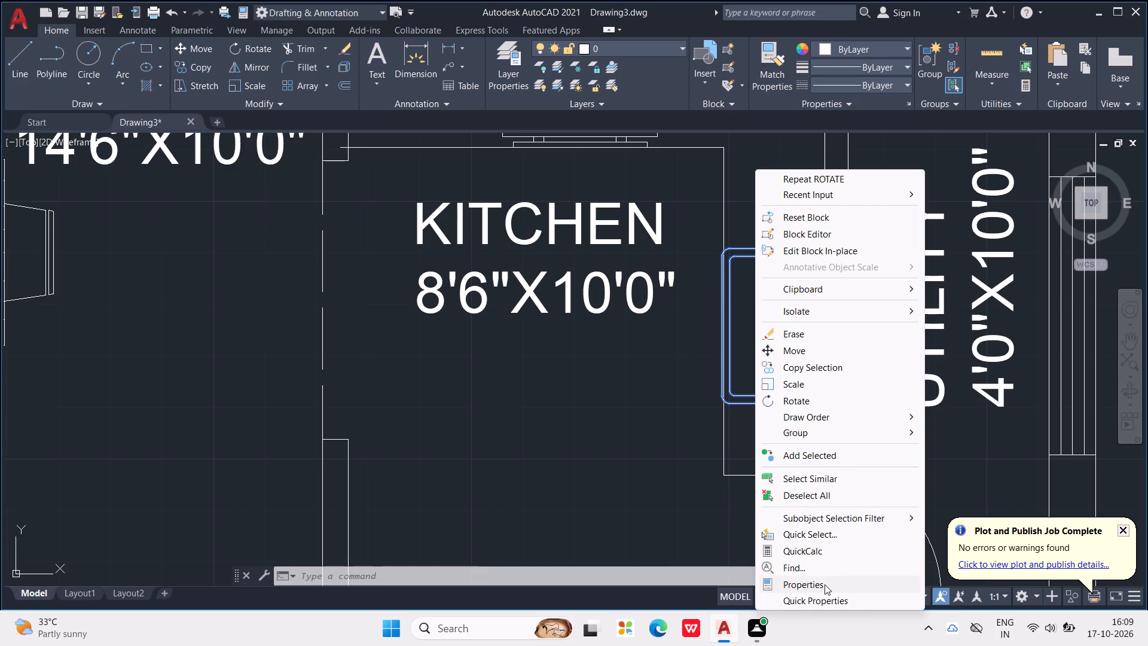
left_click(825, 584)
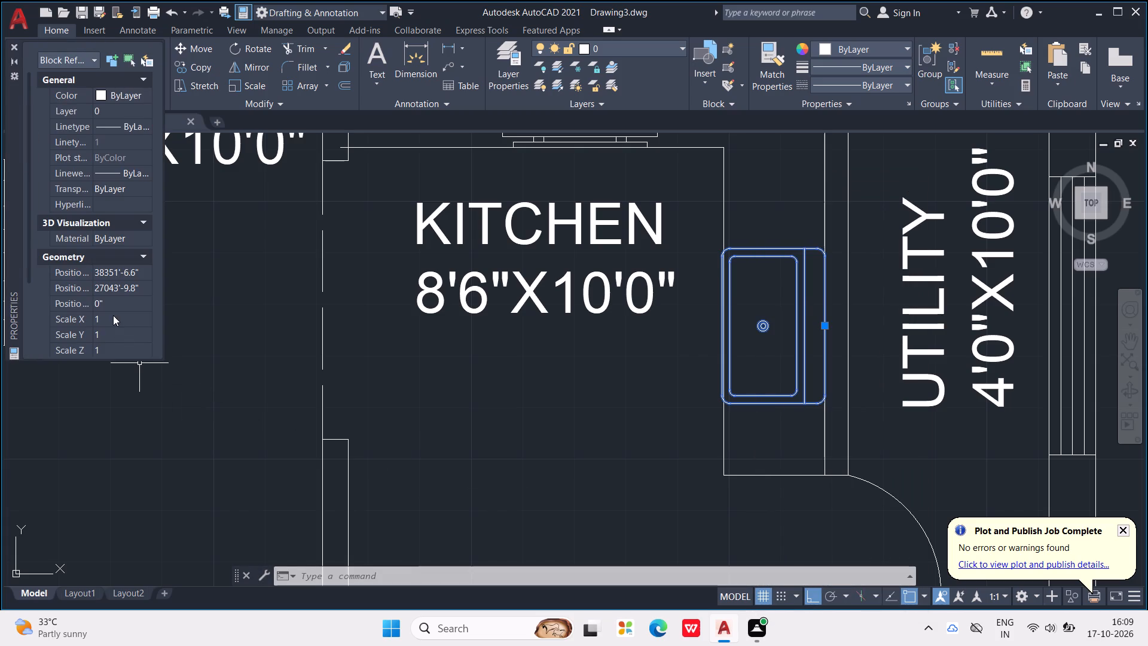
left_click(113, 315)
key("Insert")
key("Delete")
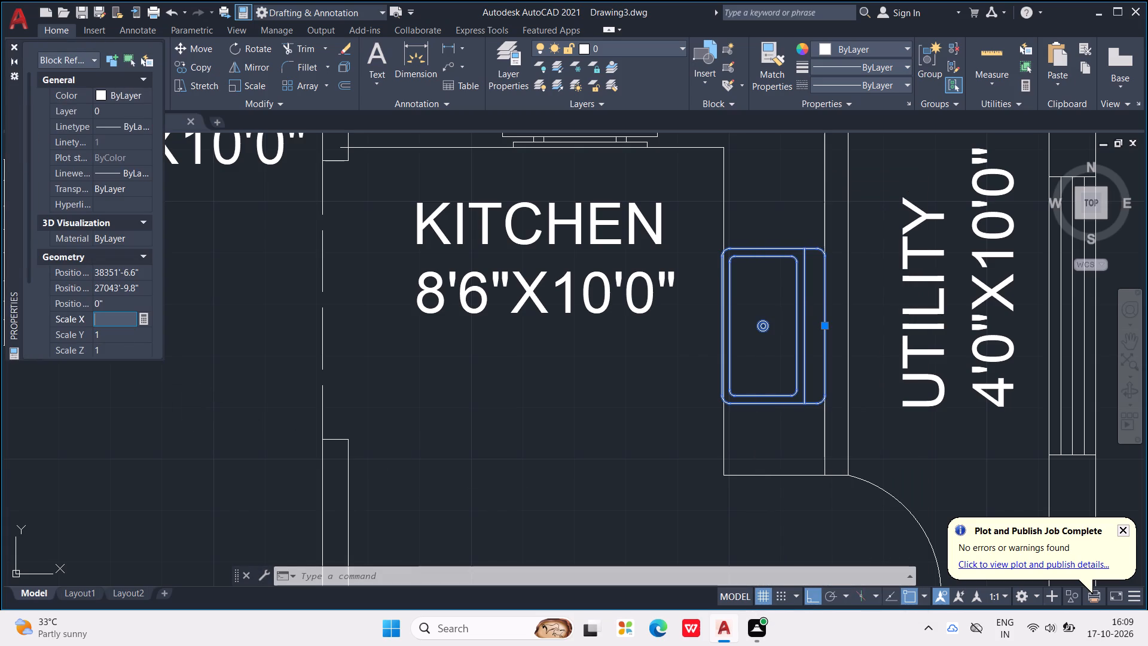
key("Page_Up")
key("Insert")
key("Delete")
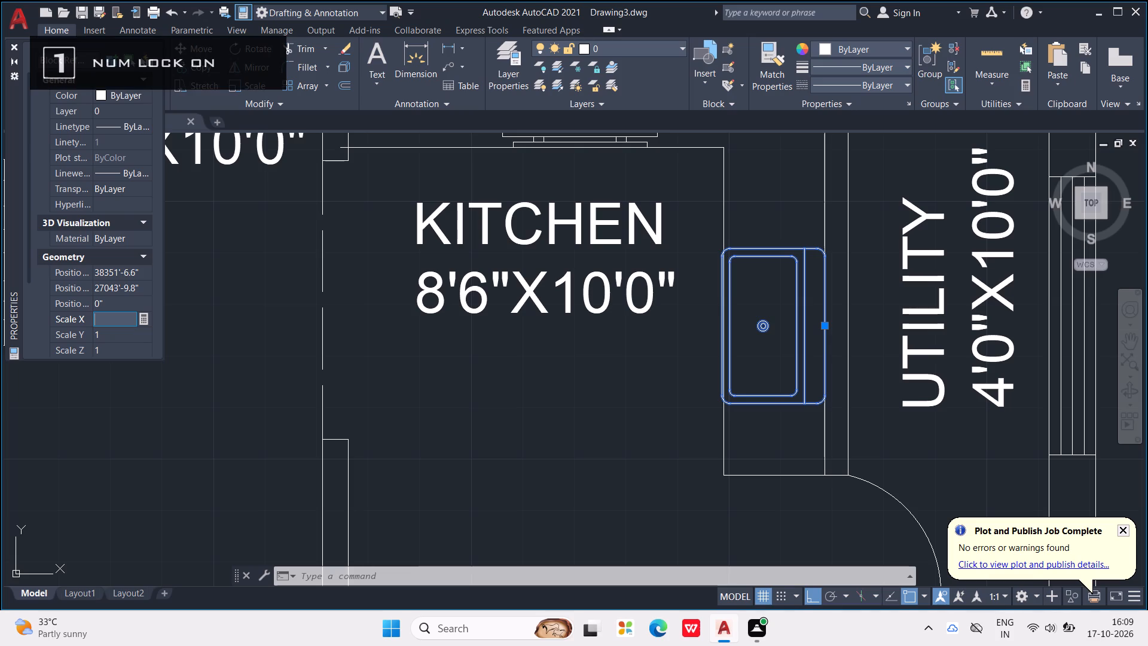
type("0.9")
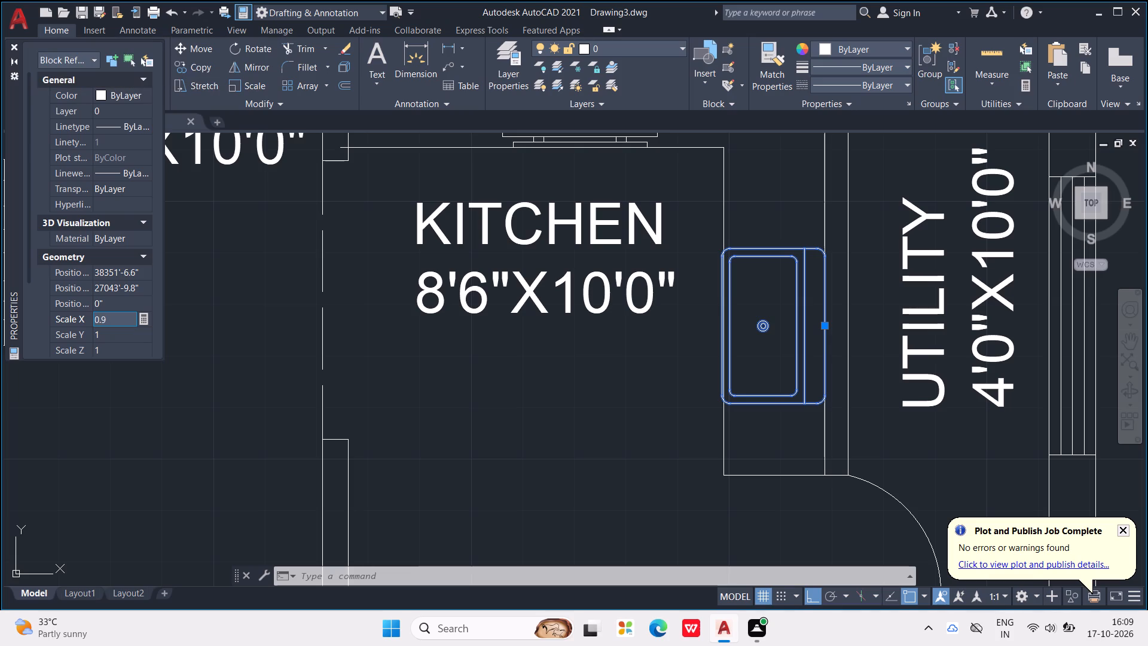
left_click(121, 337)
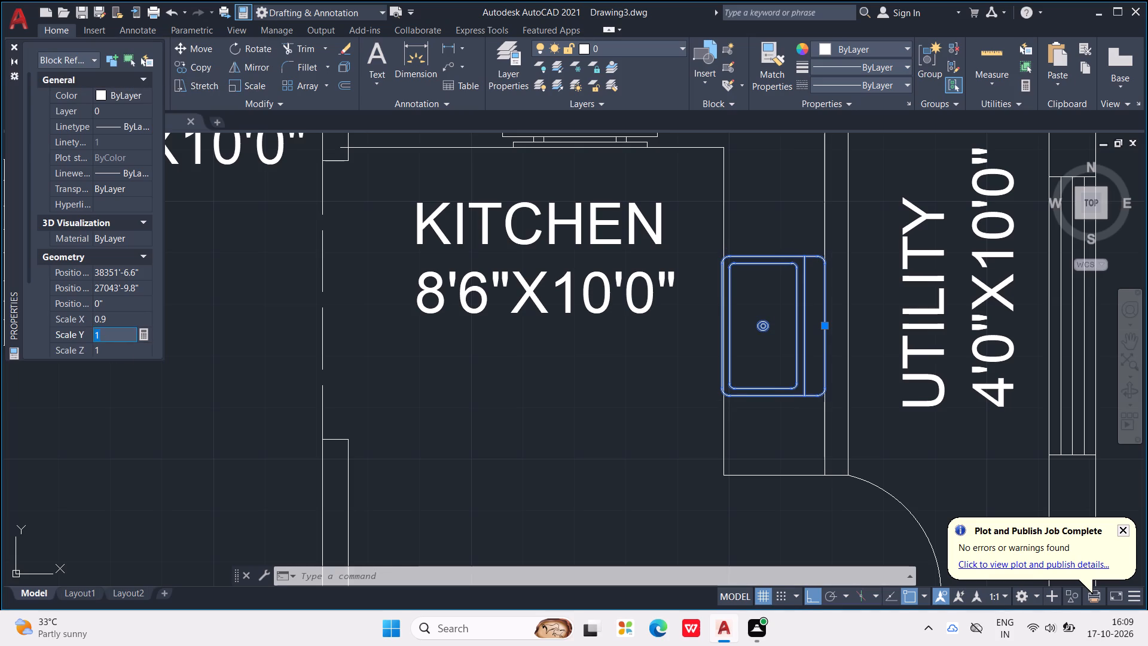
type("0.")
key("9")
left_click(99, 429)
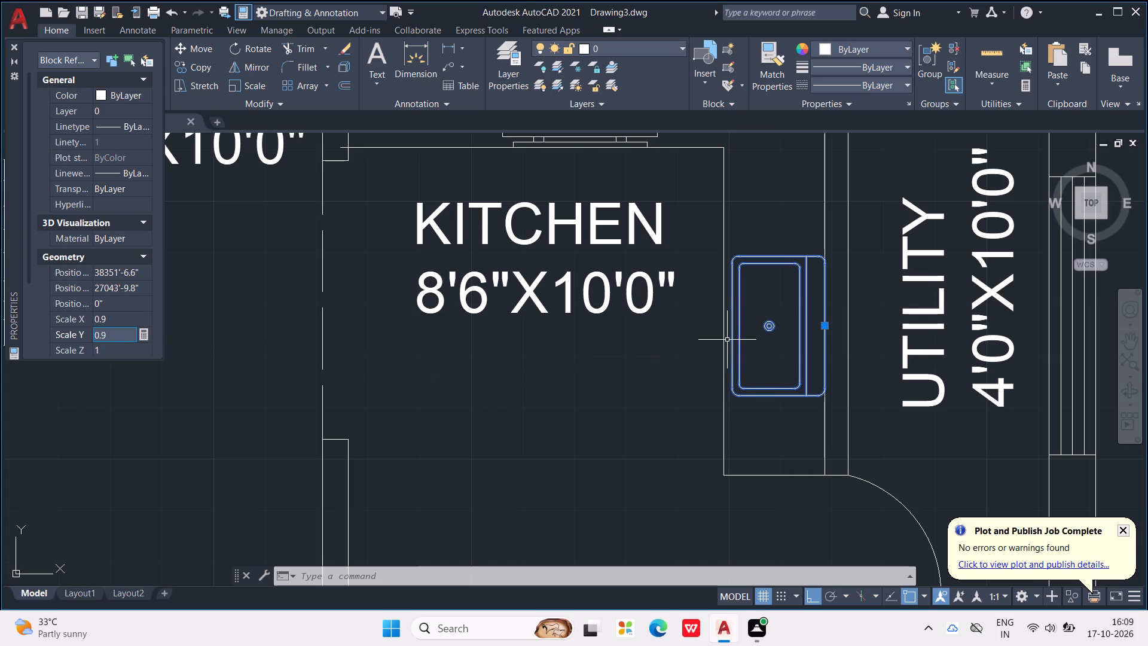
key("Escape")
key("Escape")
key("Escape")
key("Escape")
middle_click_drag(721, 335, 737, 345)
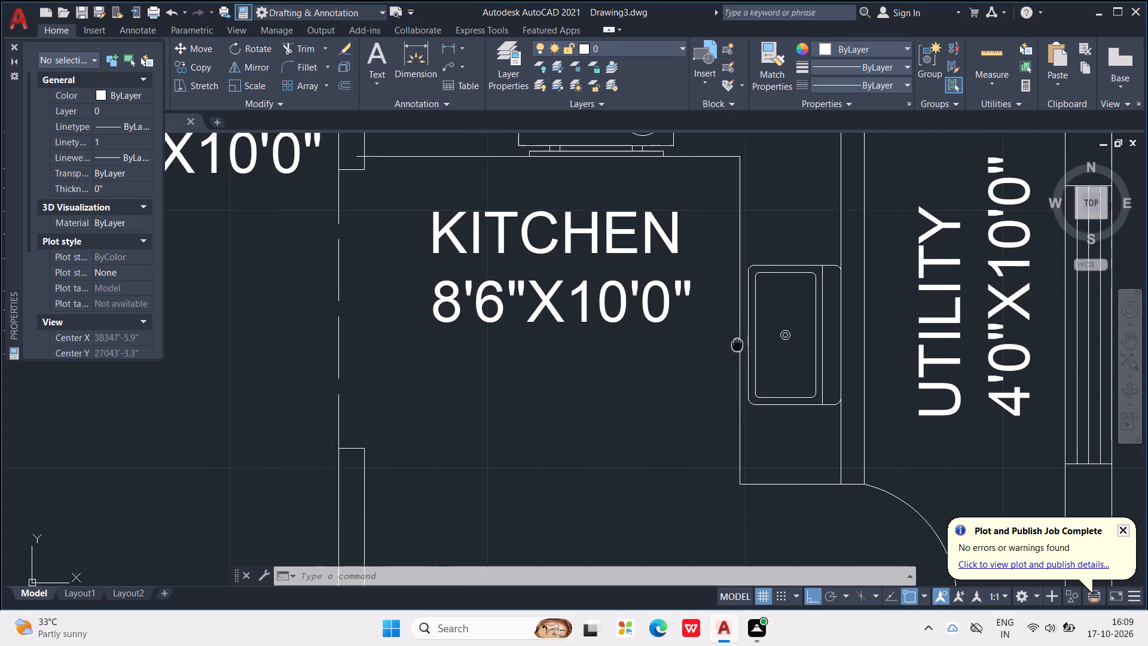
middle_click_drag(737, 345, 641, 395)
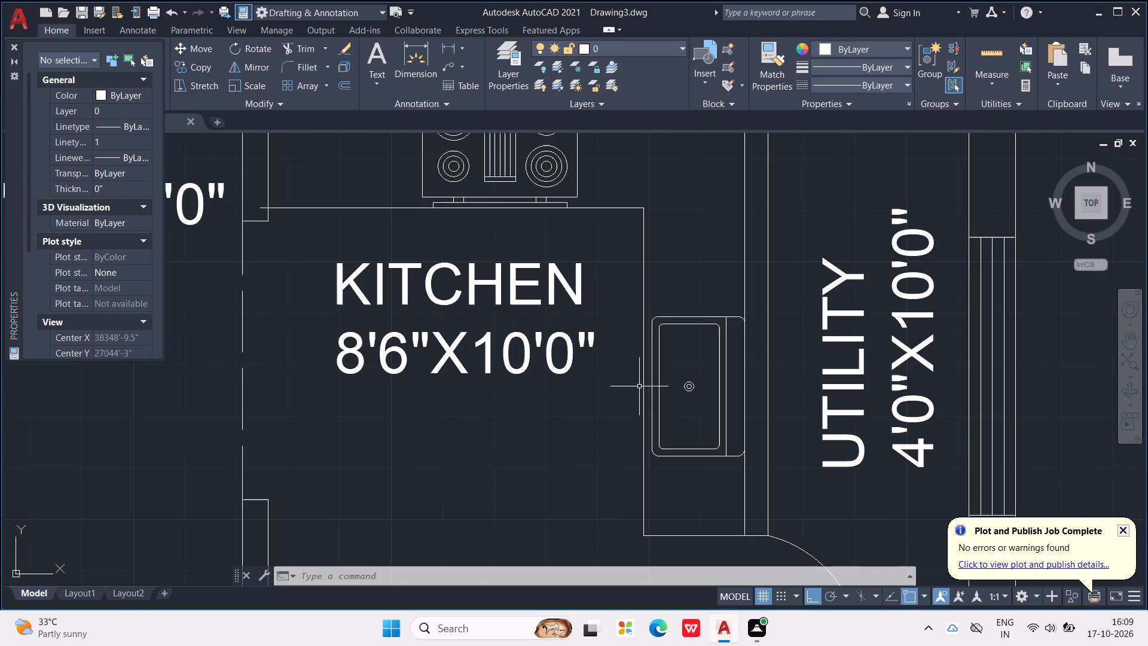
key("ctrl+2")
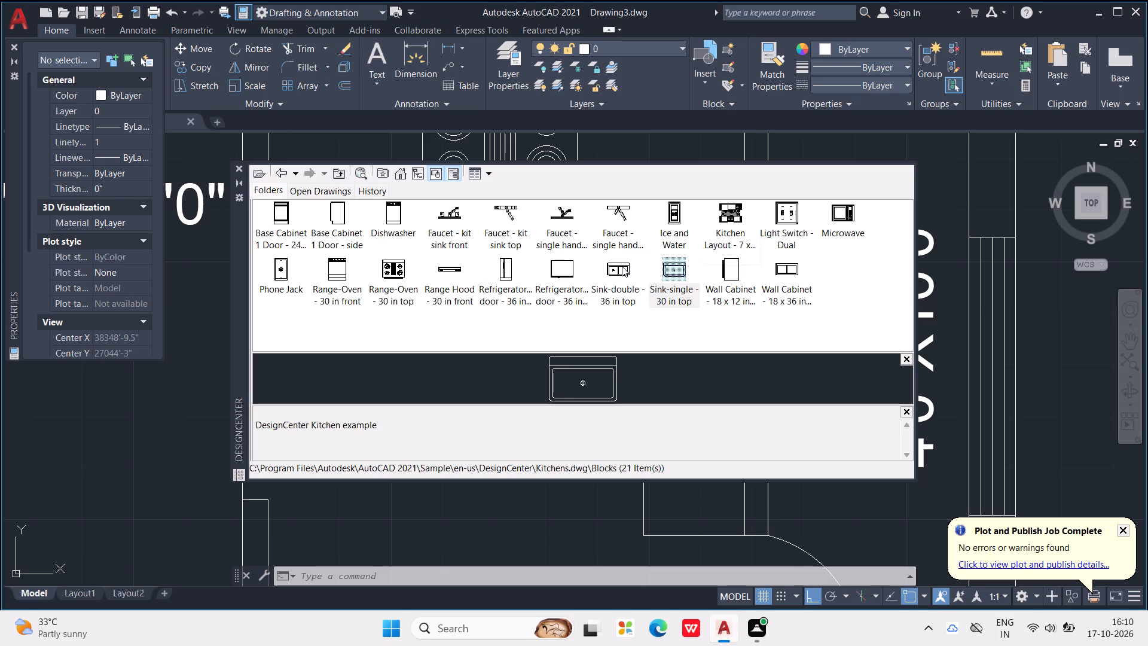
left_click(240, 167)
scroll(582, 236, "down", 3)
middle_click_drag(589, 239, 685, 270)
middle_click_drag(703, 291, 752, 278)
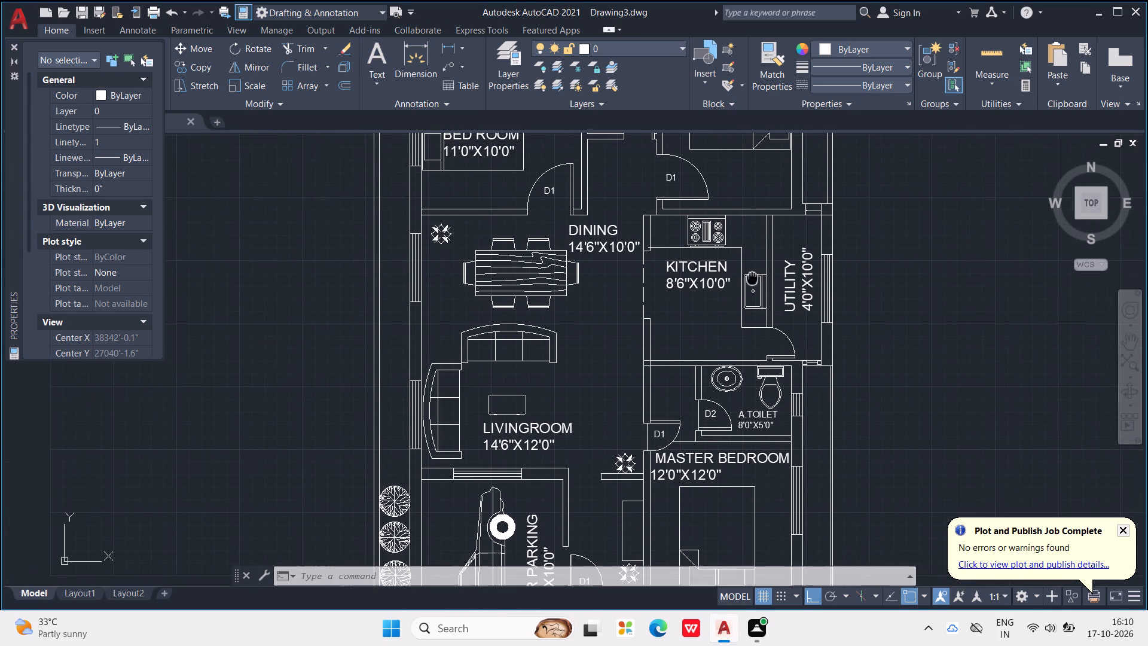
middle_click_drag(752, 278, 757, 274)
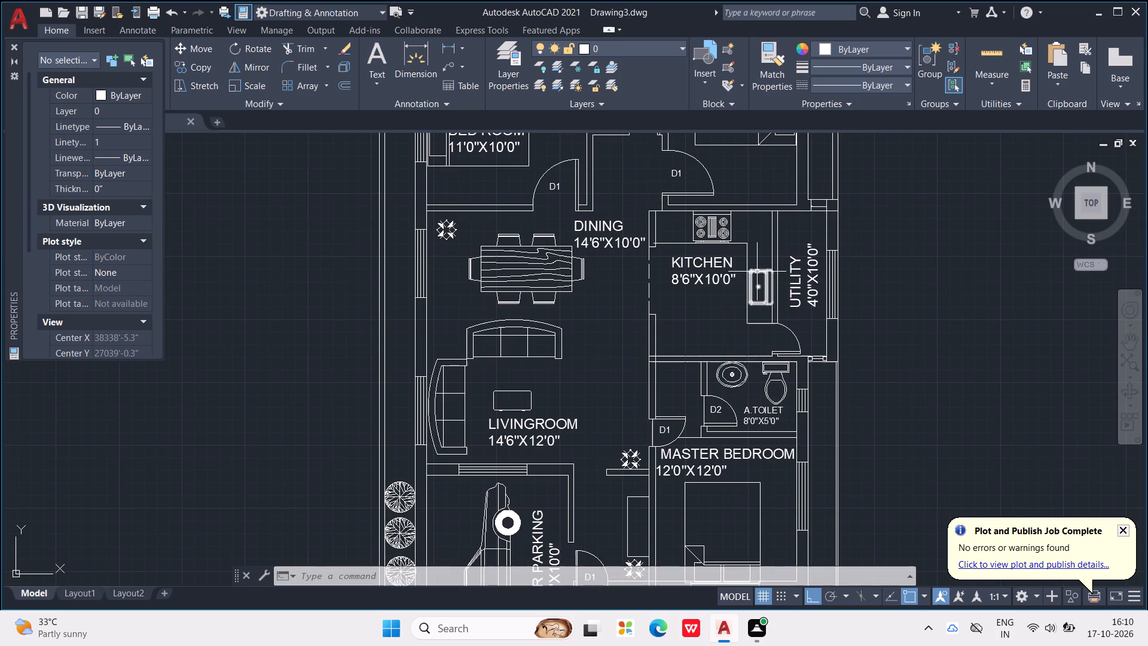
Preview the "Range-Oven - 30 in front" kitchen block in DesignCenter, then close the palette.
key("ctrl+2")
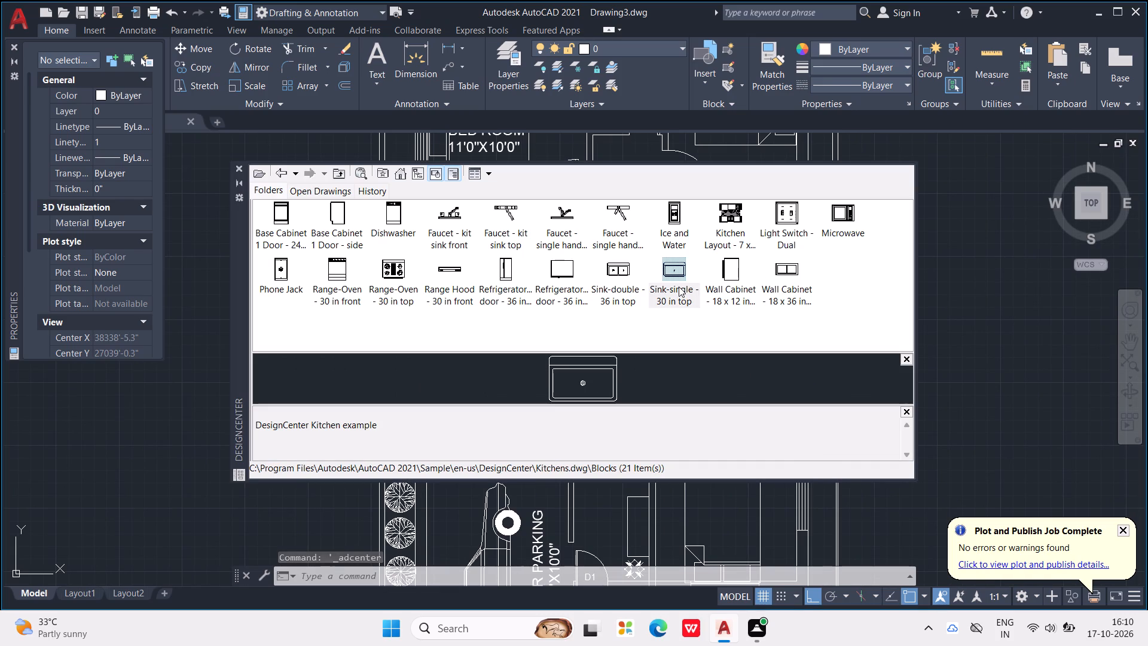
left_click(344, 275)
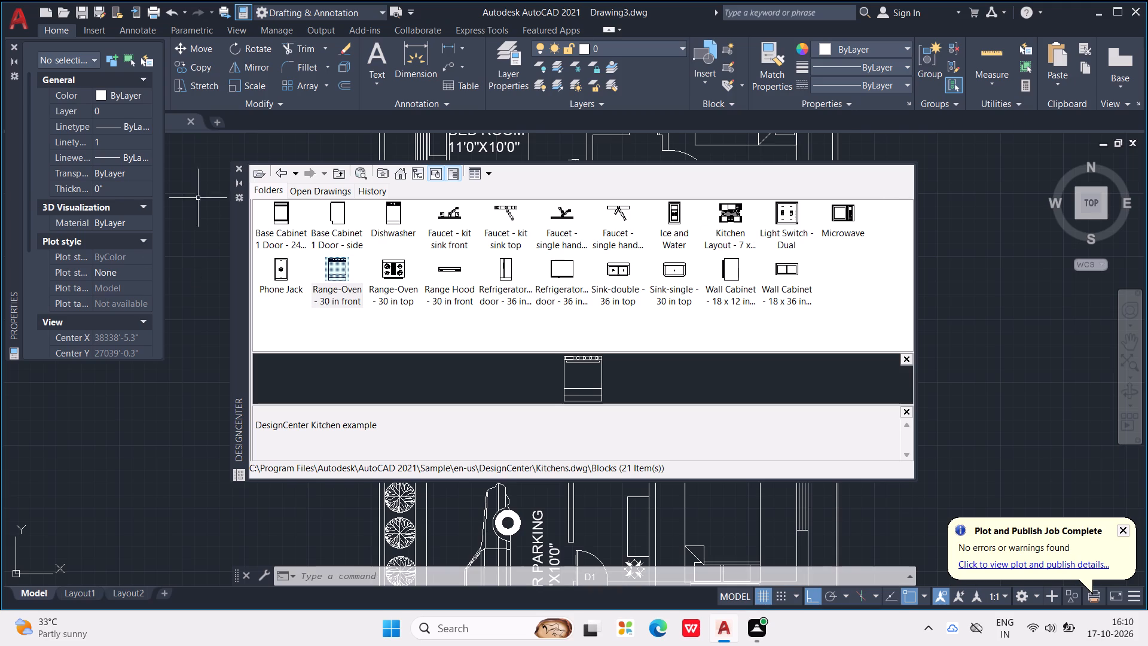
left_click(234, 171)
Copy the hexagonal stepping stone from the front garden and paste it outside the house, beside the master bedroom.
scroll(648, 277, "down", 1)
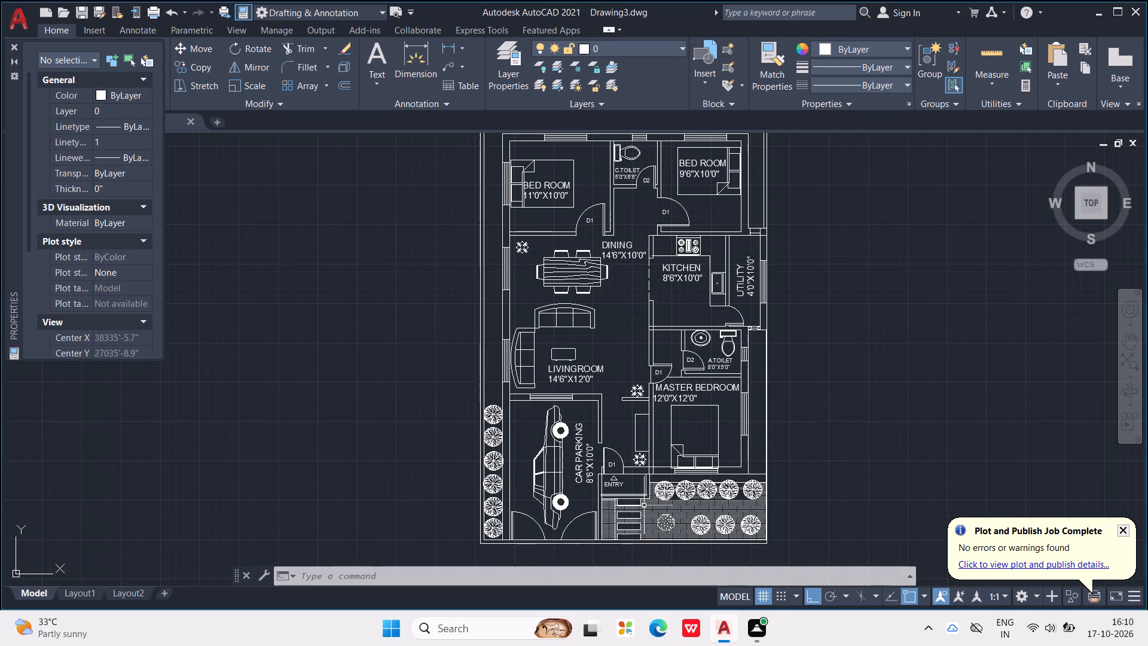
scroll(634, 519, "up", 2)
middle_click_drag(662, 525, 621, 459)
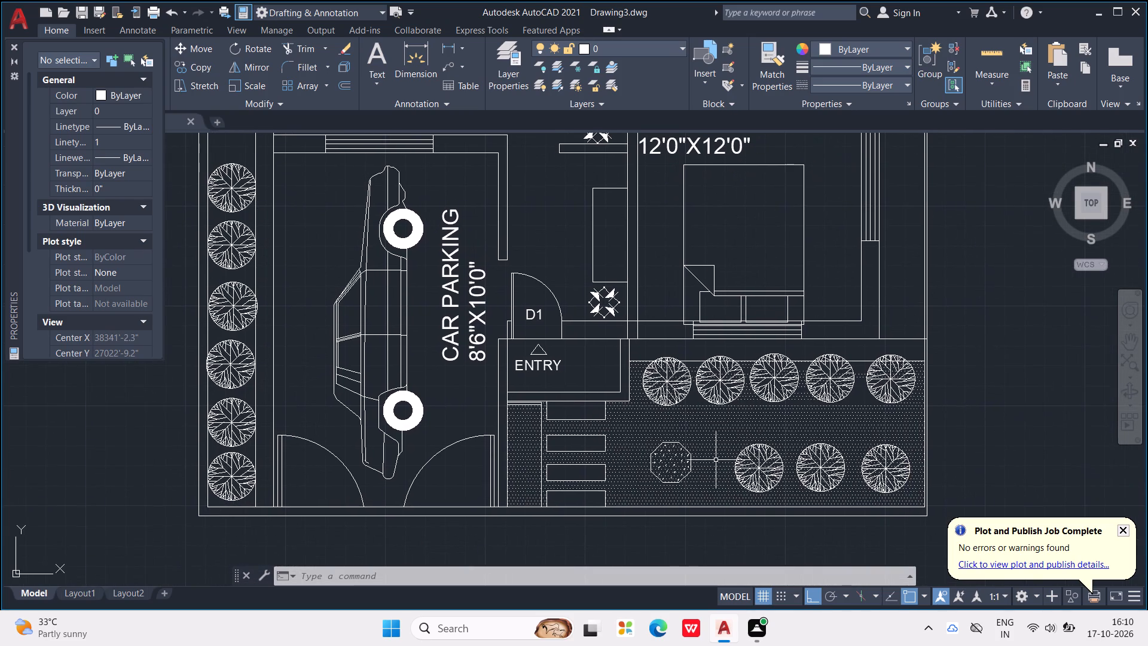
left_click(683, 464)
key("ctrl+c")
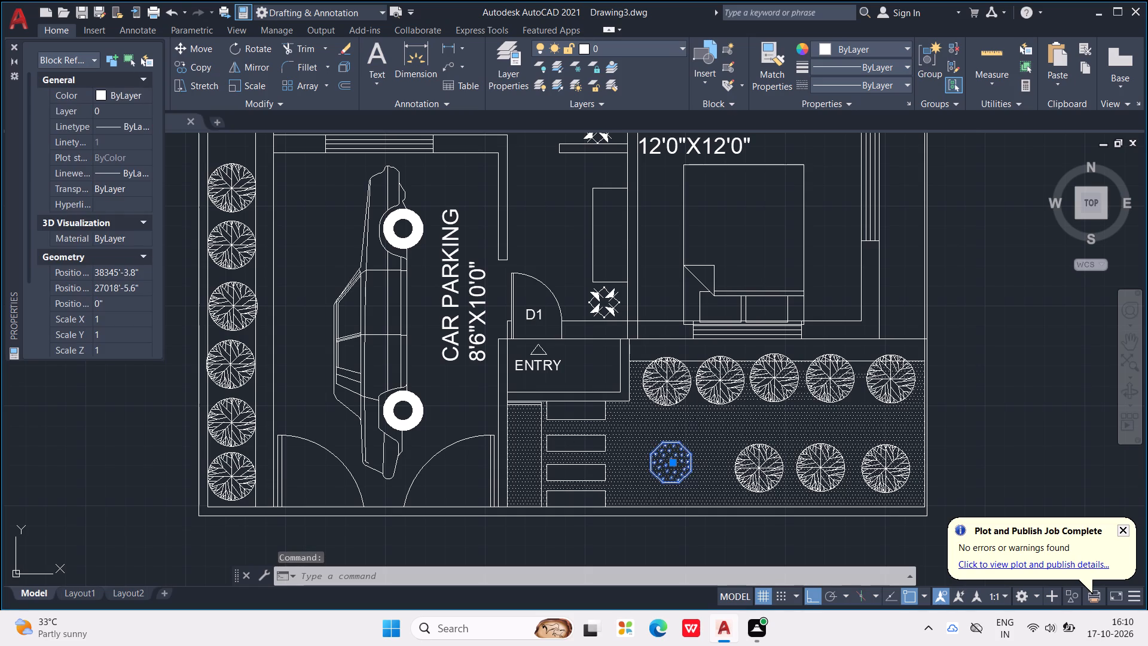
key("ctrl+v")
scroll(612, 441, "down", 1)
middle_click_drag(612, 441, 413, 483)
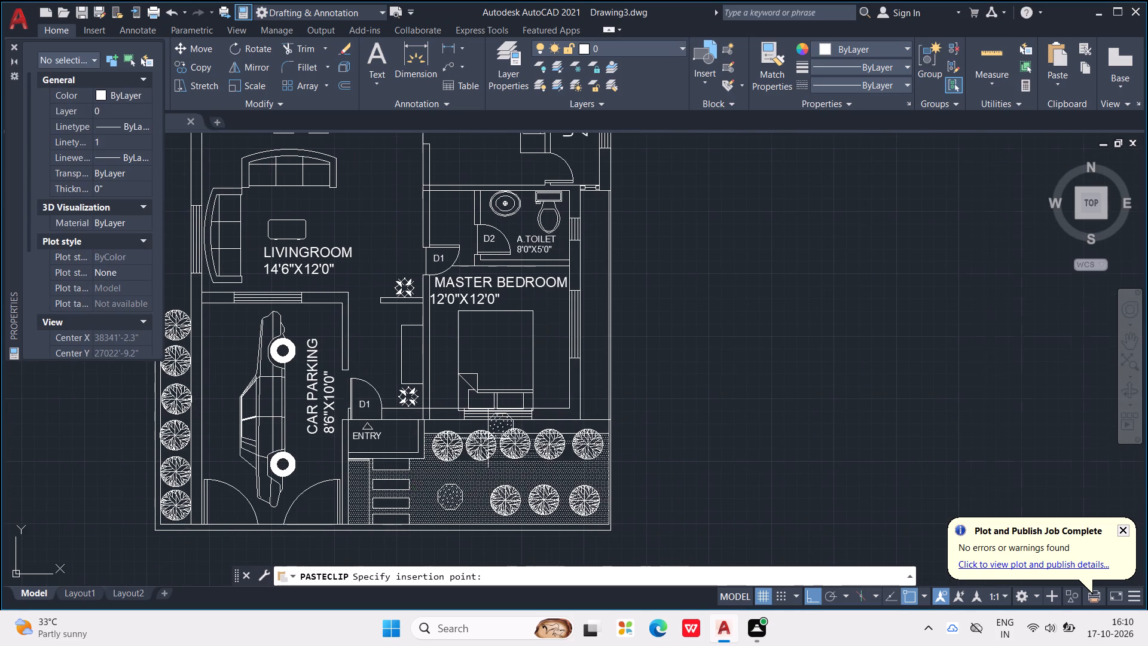
left_click(630, 389)
Set the pasted stepping stone's X and Y scale to 0.9 in its properties and deselect it.
left_click(642, 378)
right_click(642, 378)
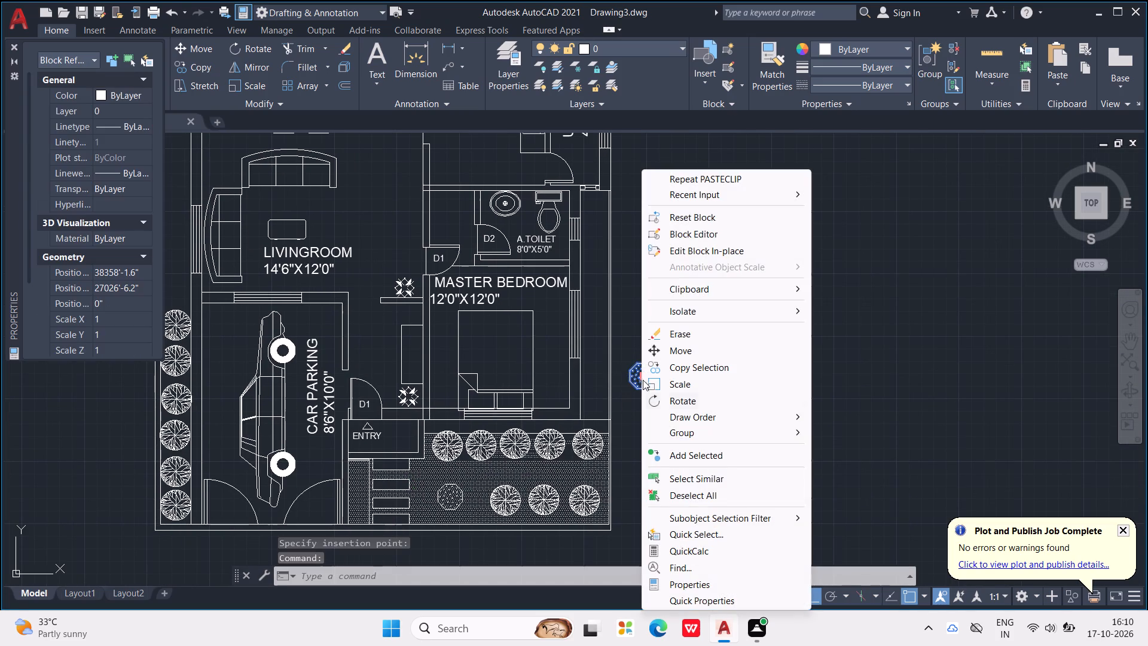
left_click(715, 587)
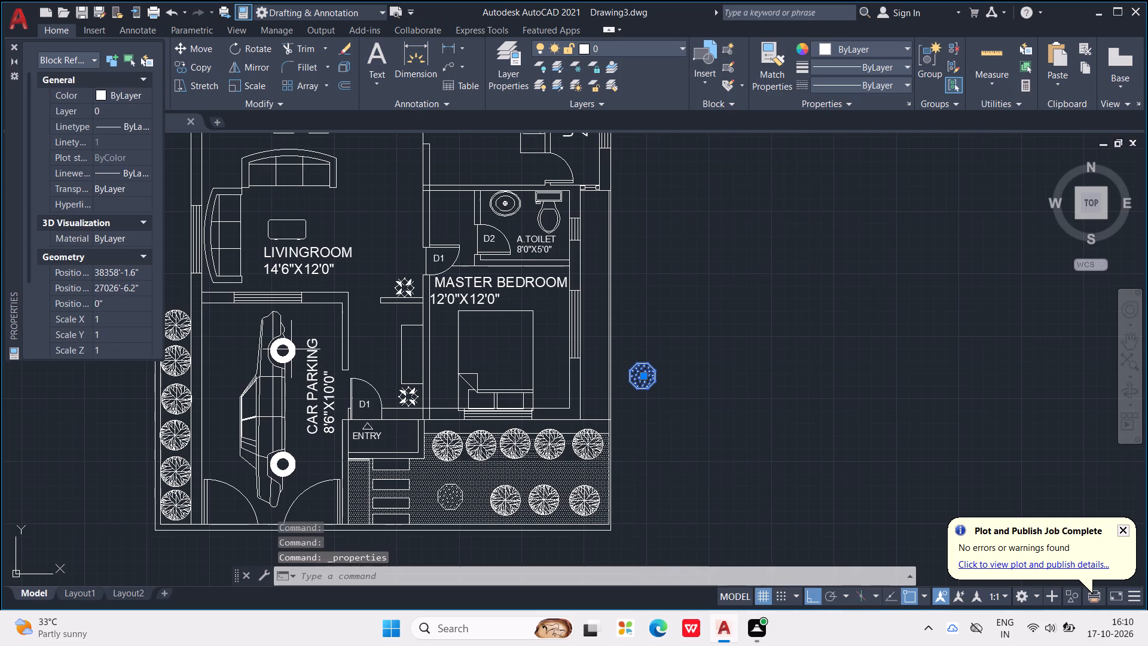
left_click(128, 310)
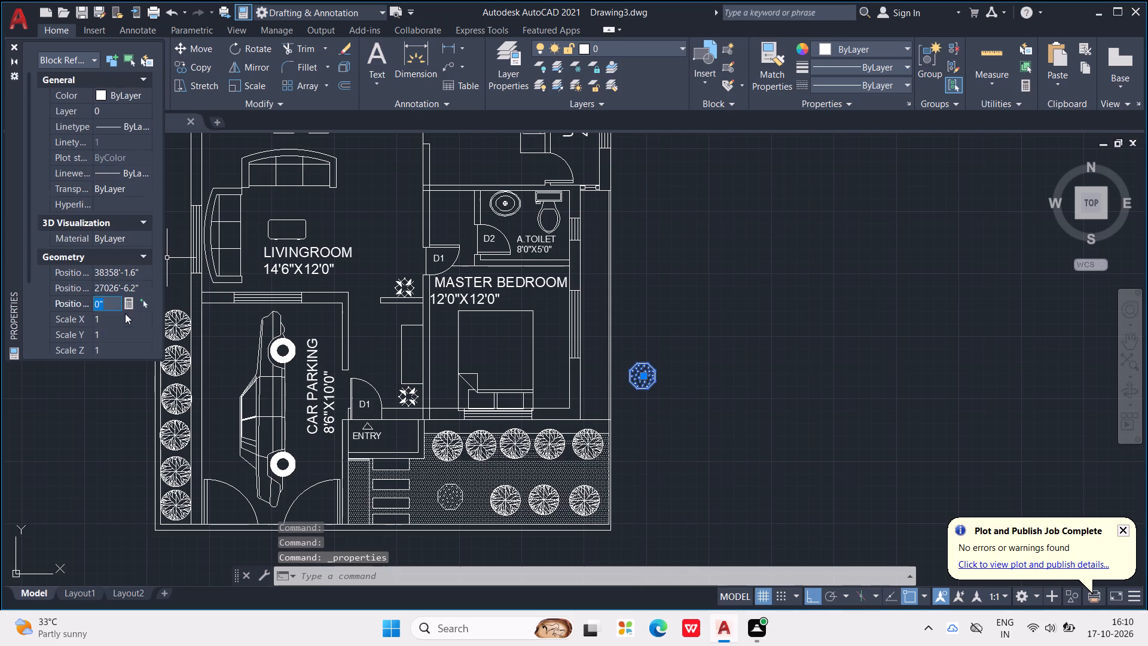
left_click(123, 317)
key("0")
key("period")
key("9")
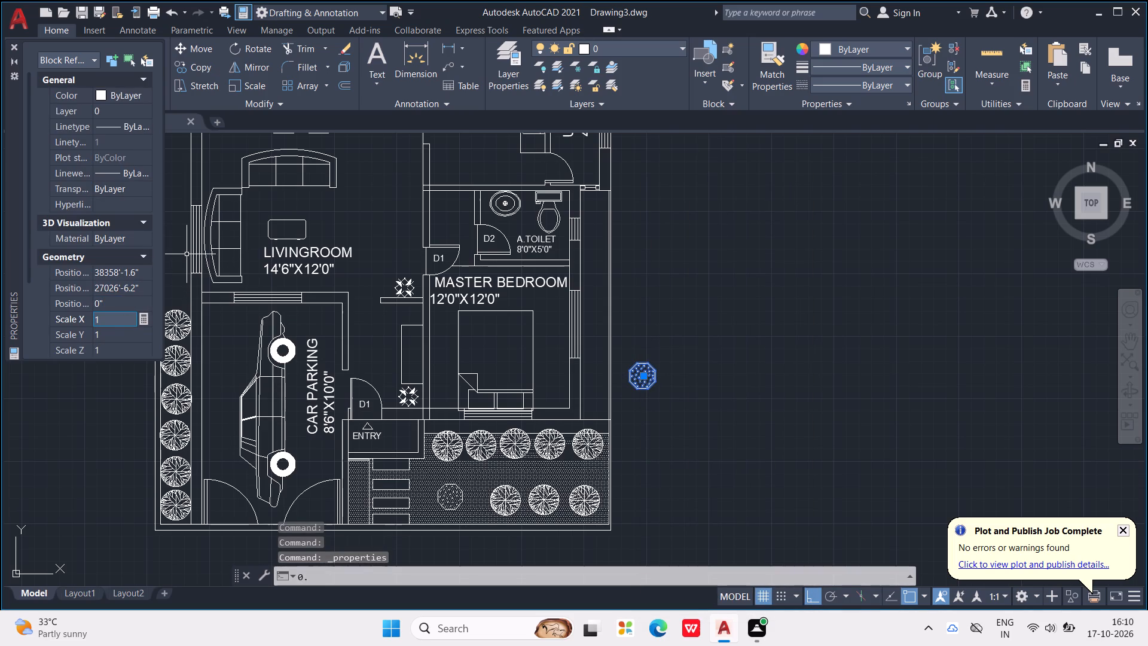
left_click_drag(109, 312, 105, 315)
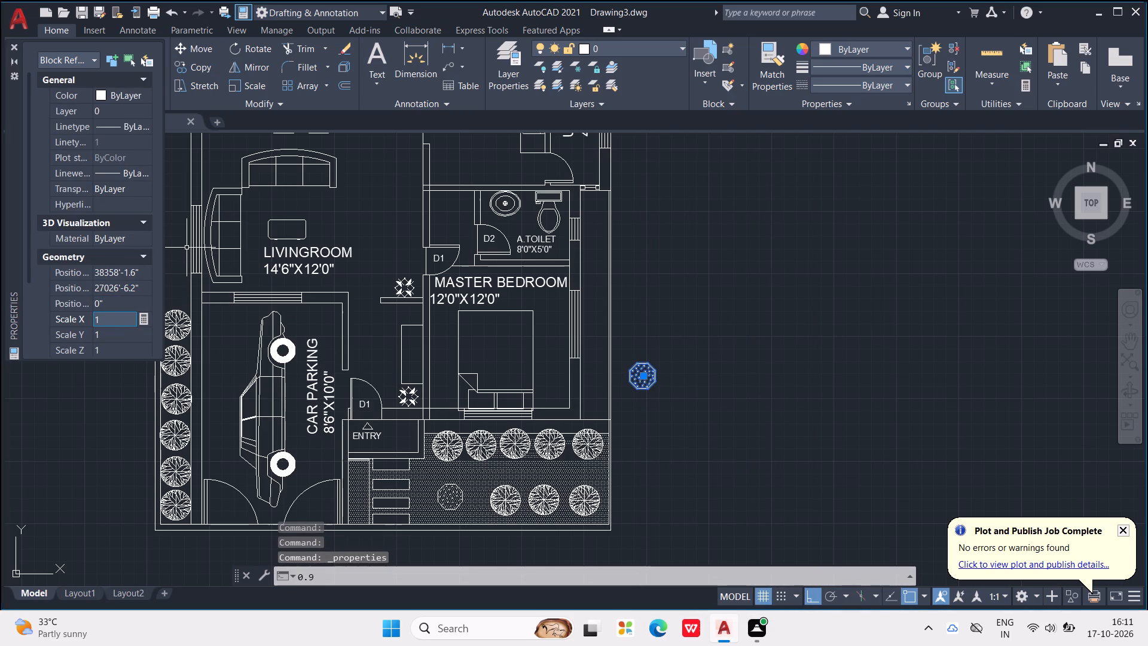
left_click_drag(105, 315, 75, 320)
key("0")
key("period")
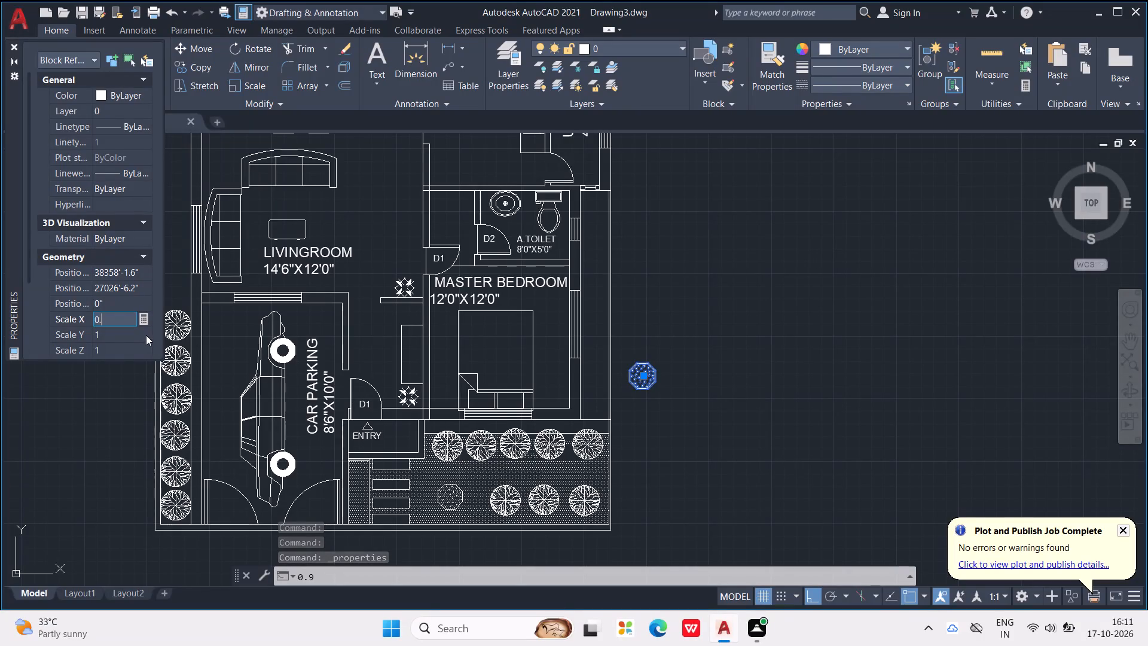
key("9")
left_click_drag(116, 335, 102, 336)
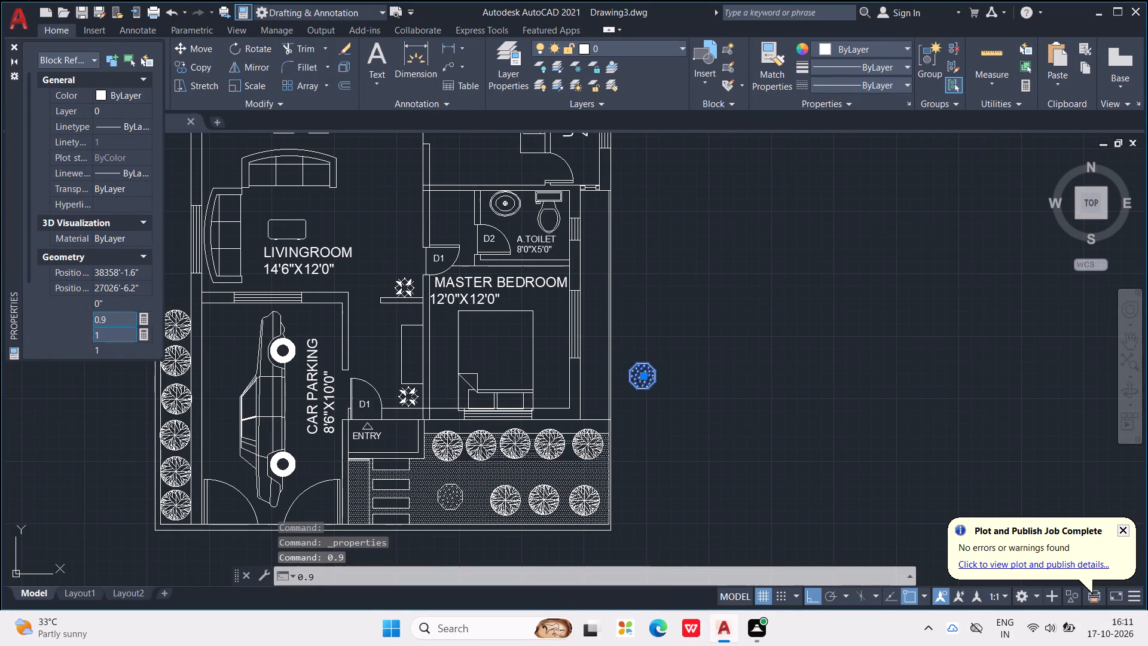
left_click_drag(102, 336, 81, 339)
key("0")
key("period")
key("9")
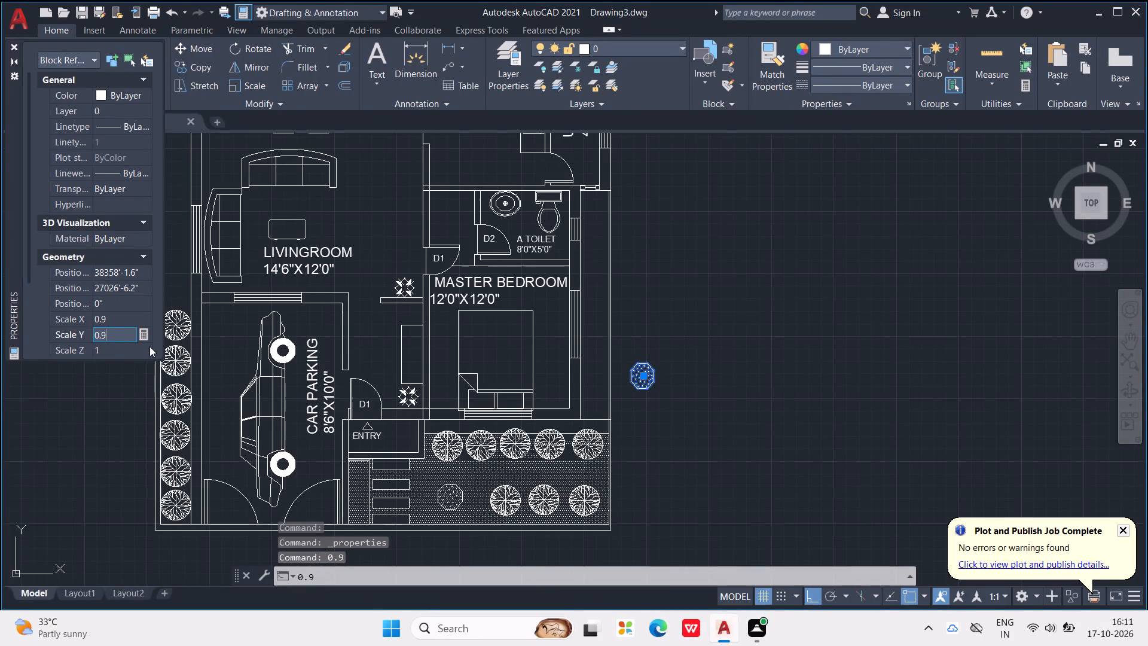
left_click(130, 404)
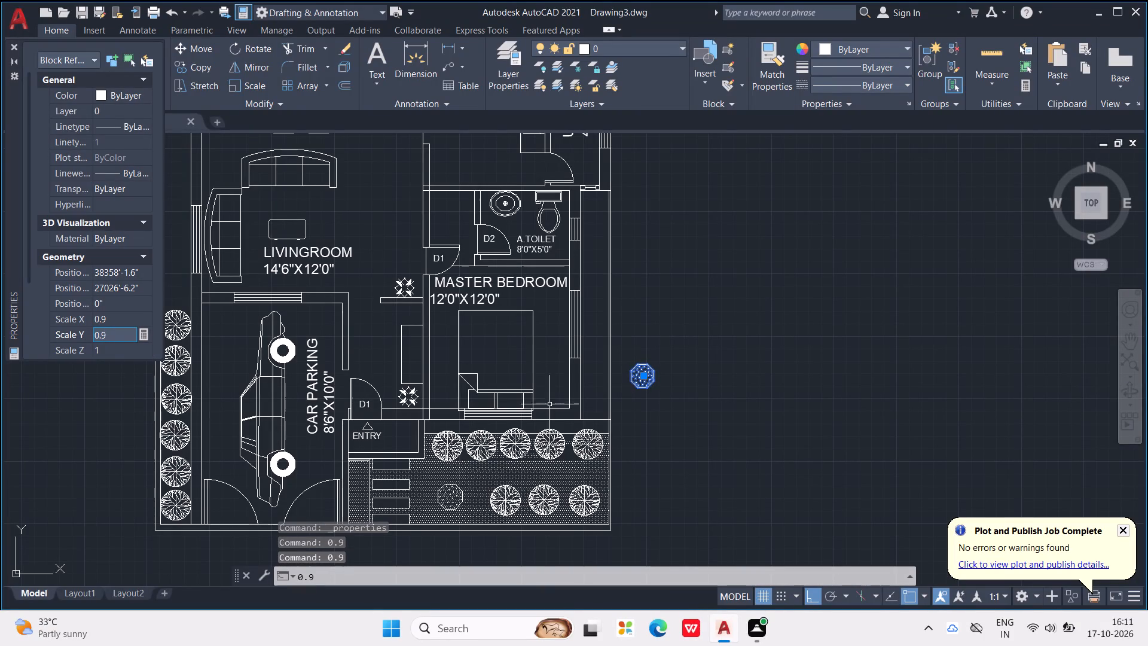
key("Escape")
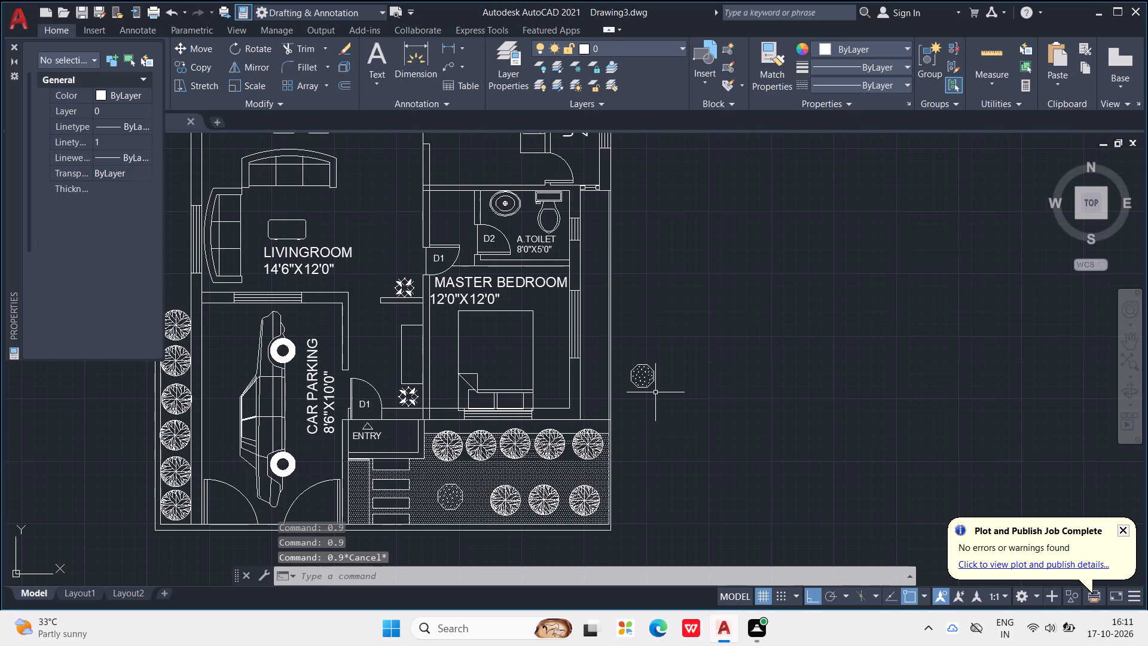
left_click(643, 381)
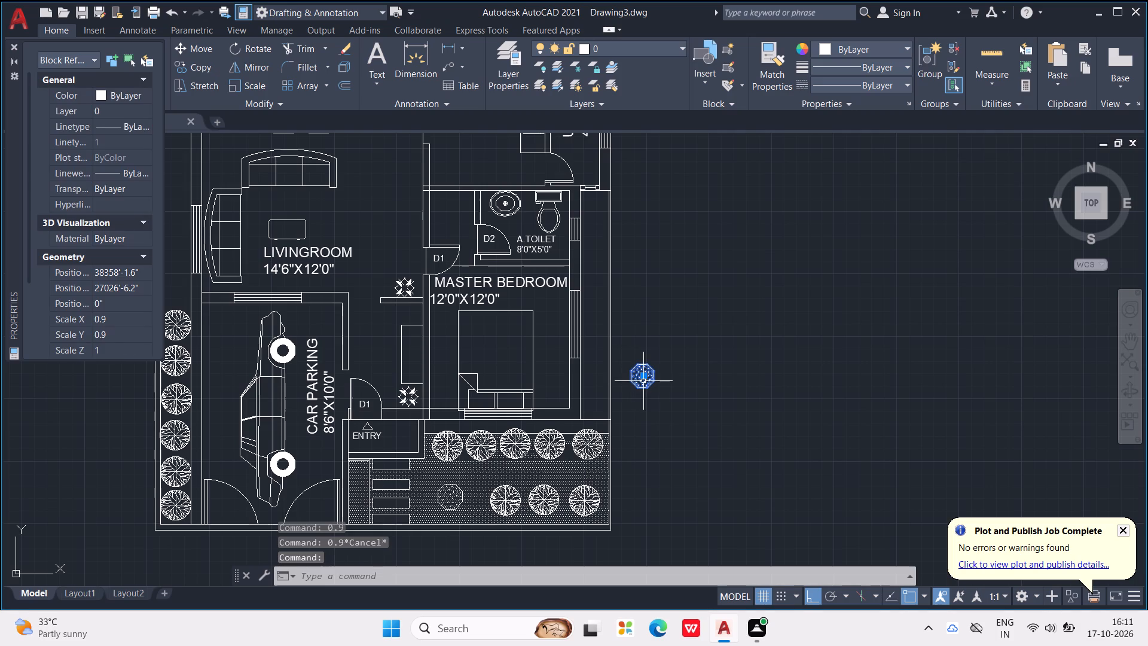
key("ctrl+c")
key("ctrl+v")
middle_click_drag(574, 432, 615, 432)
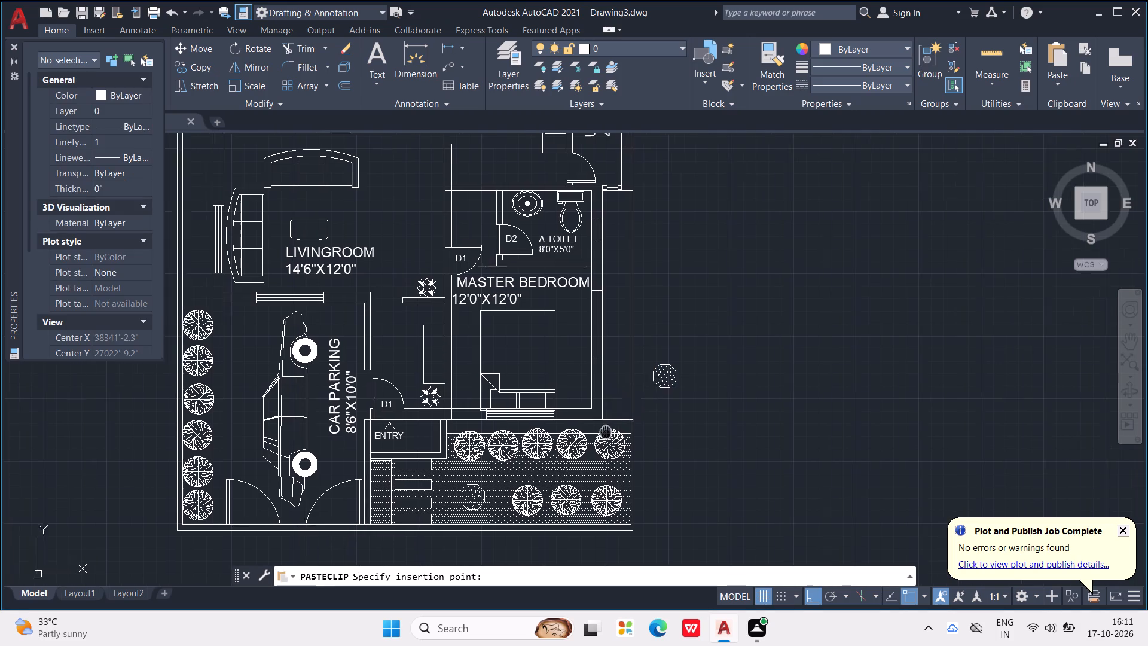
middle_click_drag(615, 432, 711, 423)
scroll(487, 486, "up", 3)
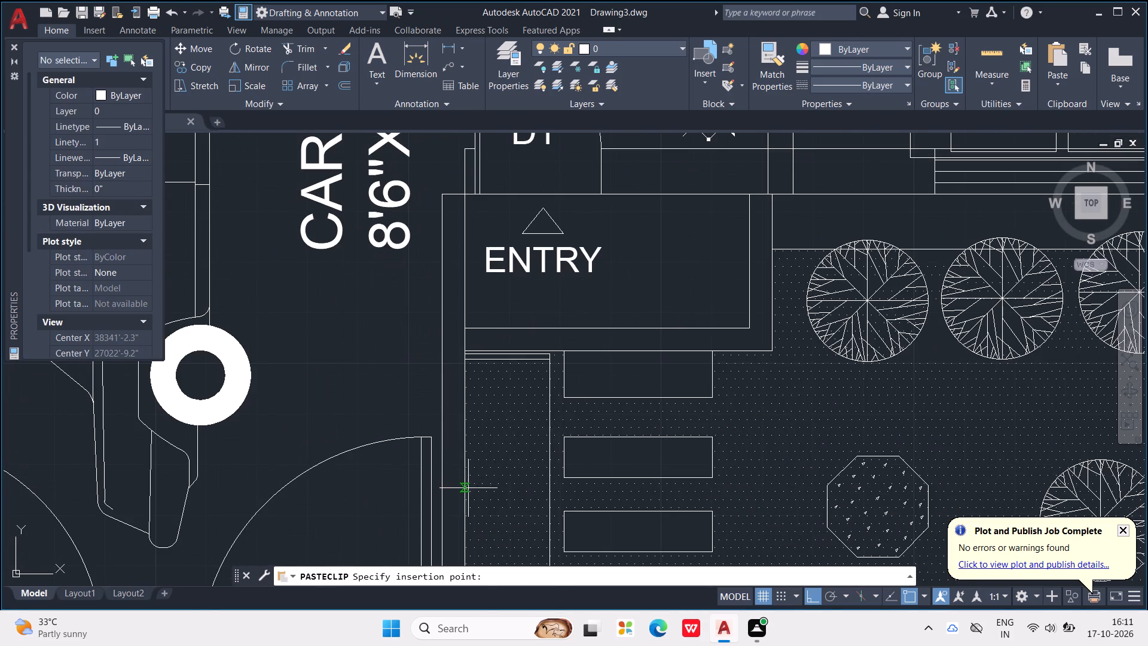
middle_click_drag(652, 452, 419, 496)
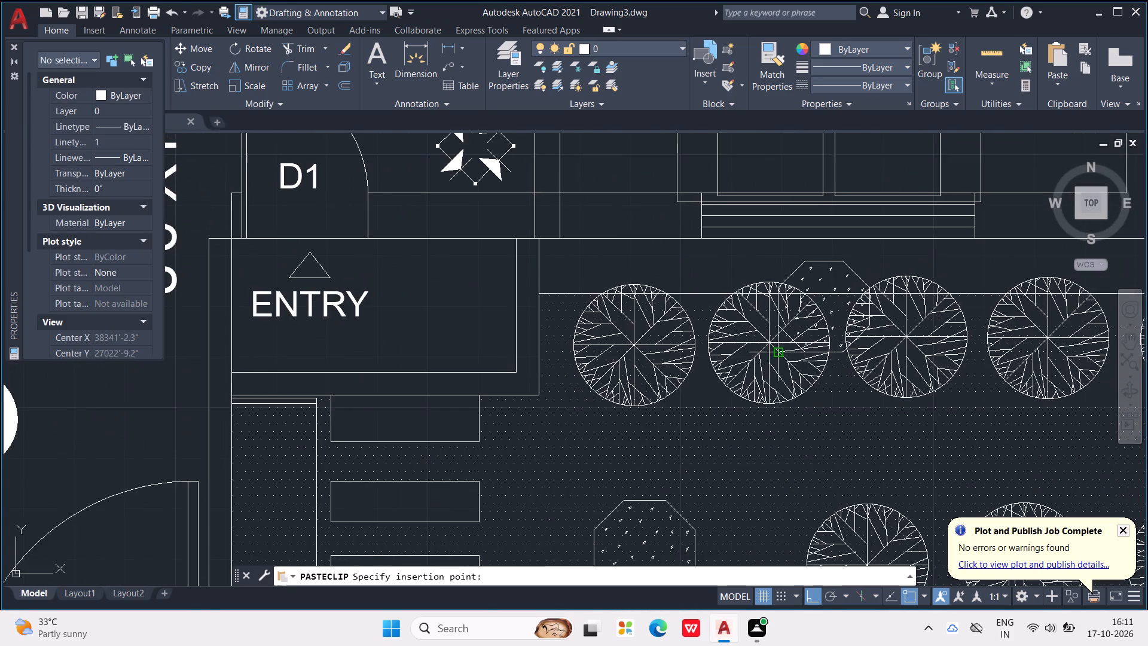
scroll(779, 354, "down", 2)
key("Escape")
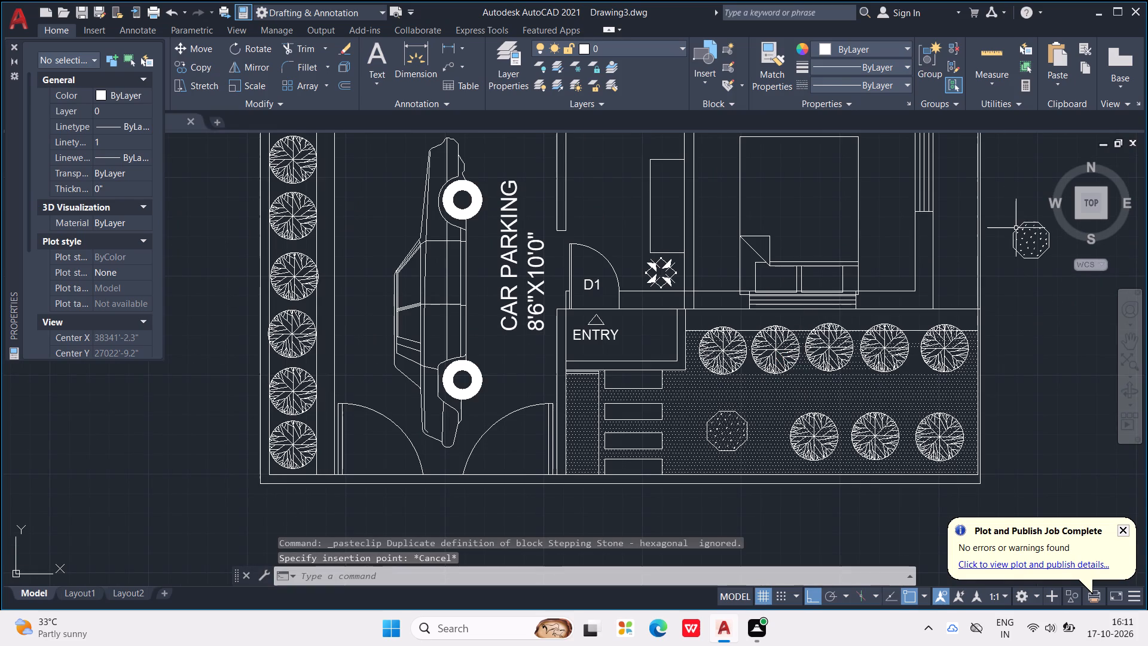
Set the X scale of the stepping stone outside the house to 0.6 in its properties.
left_click(1034, 243)
right_click(1035, 243)
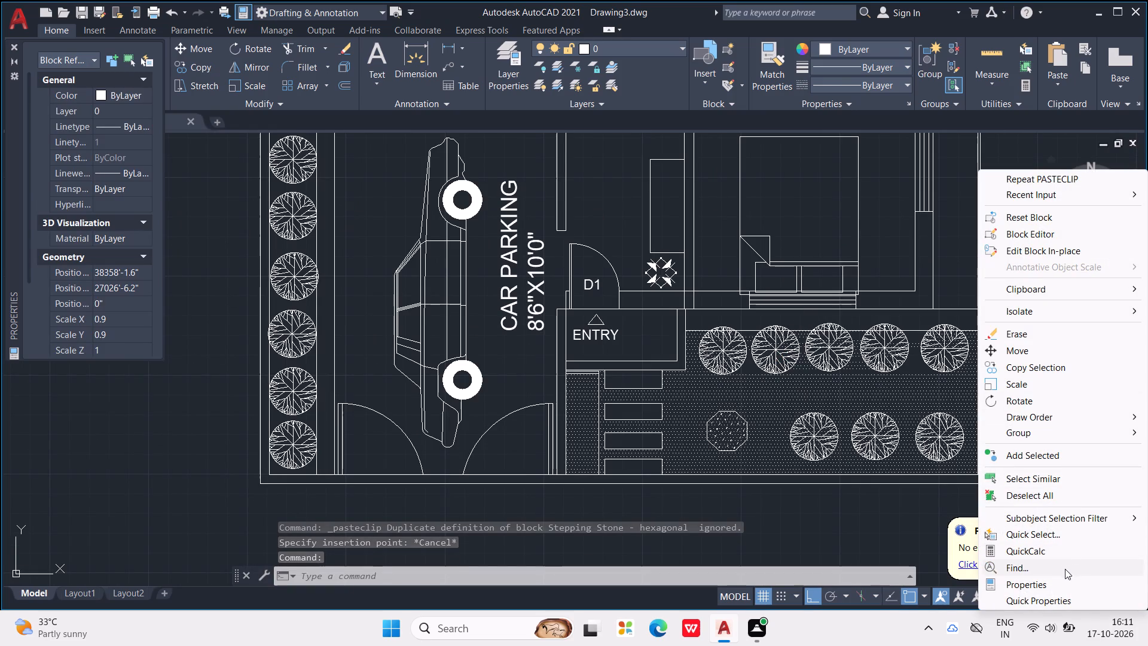
left_click(1016, 587)
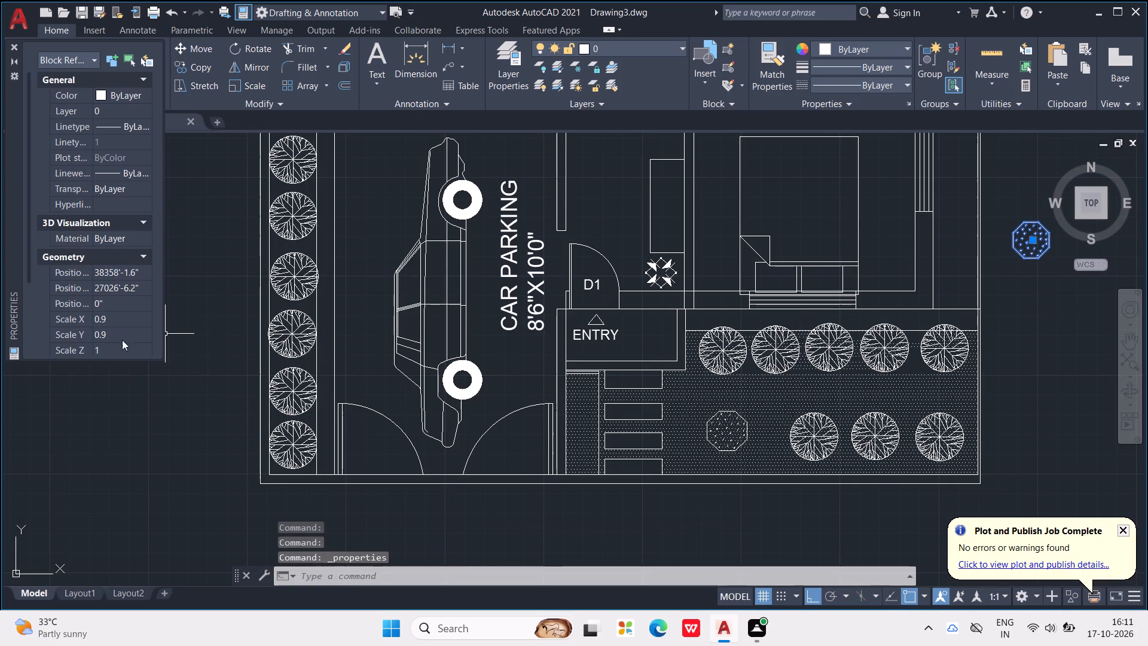
left_click(108, 315)
key("0")
key("period")
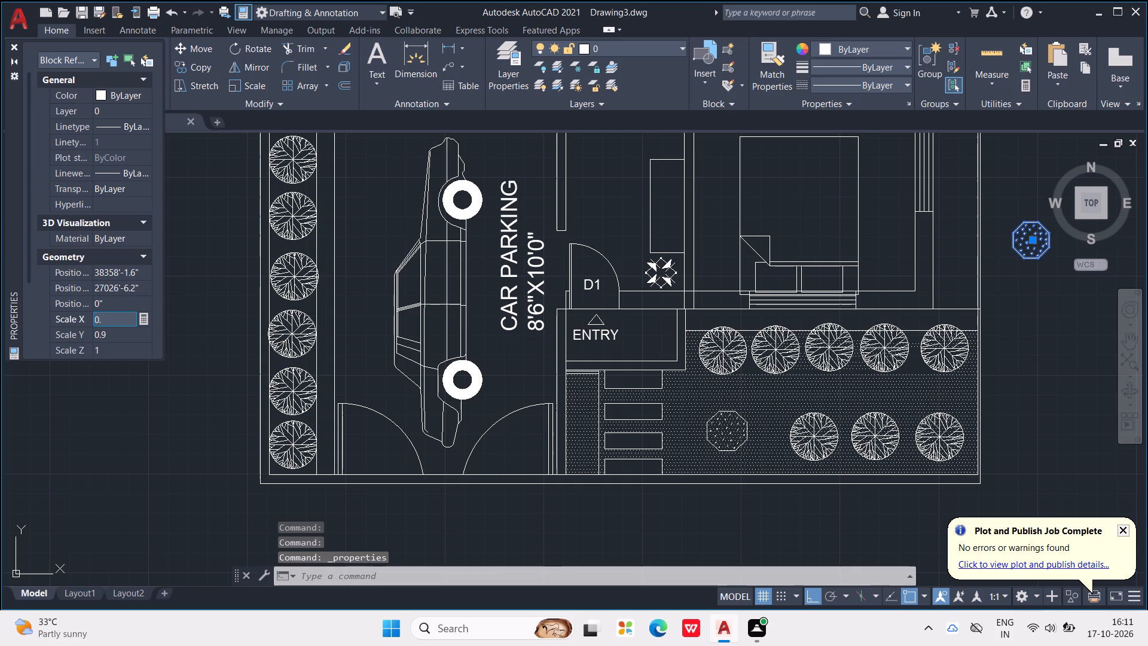
key("6")
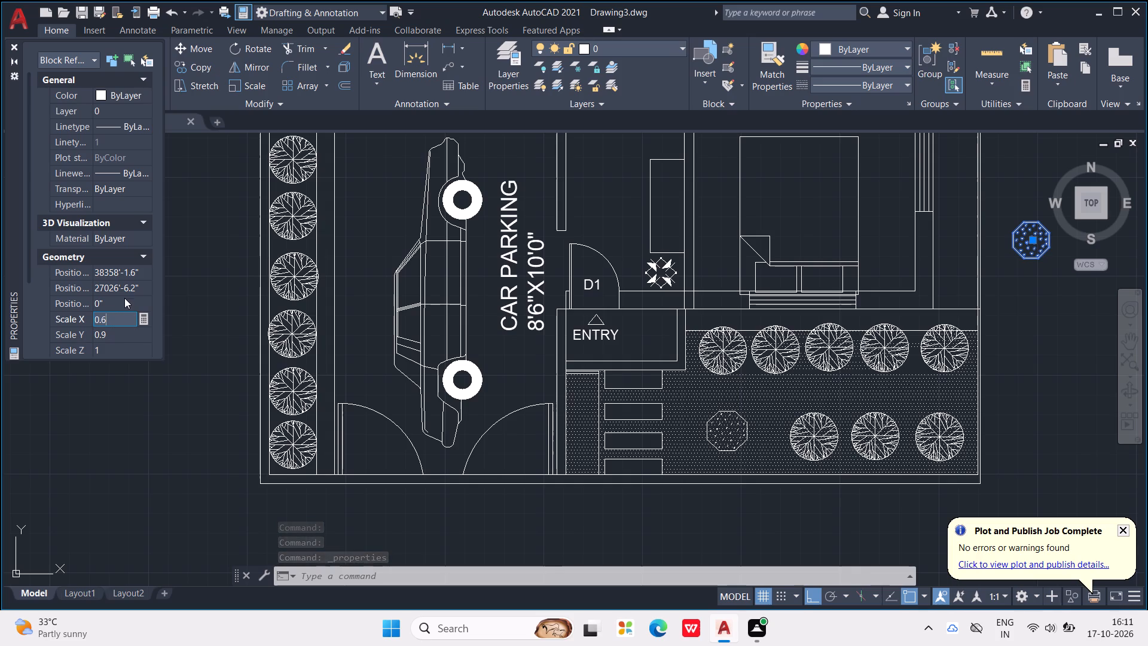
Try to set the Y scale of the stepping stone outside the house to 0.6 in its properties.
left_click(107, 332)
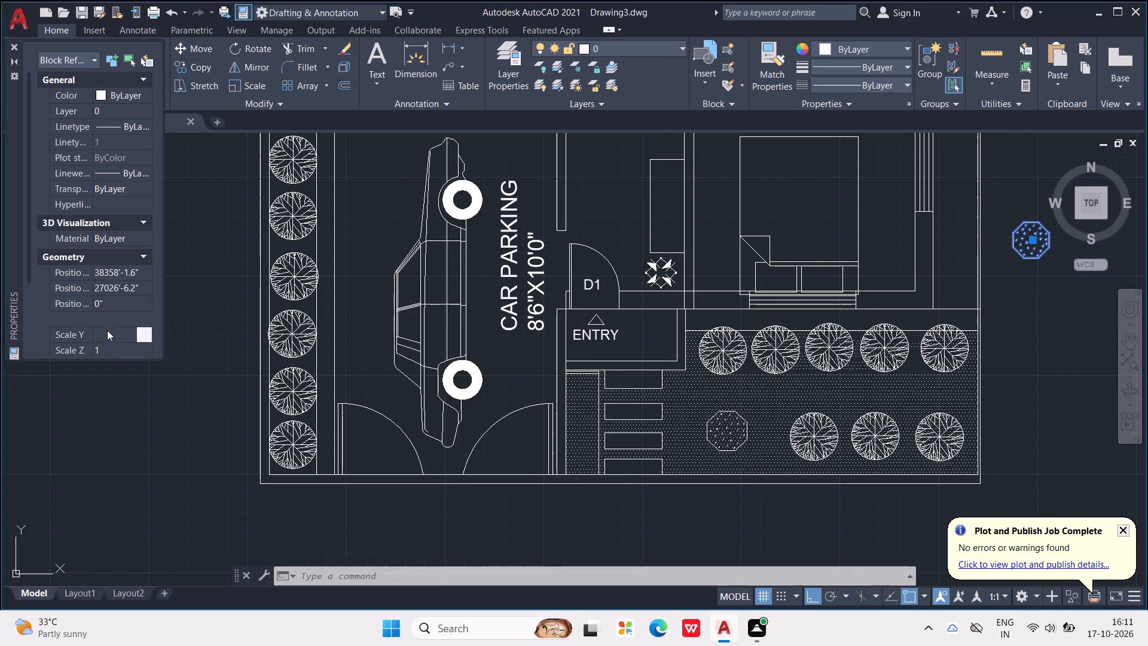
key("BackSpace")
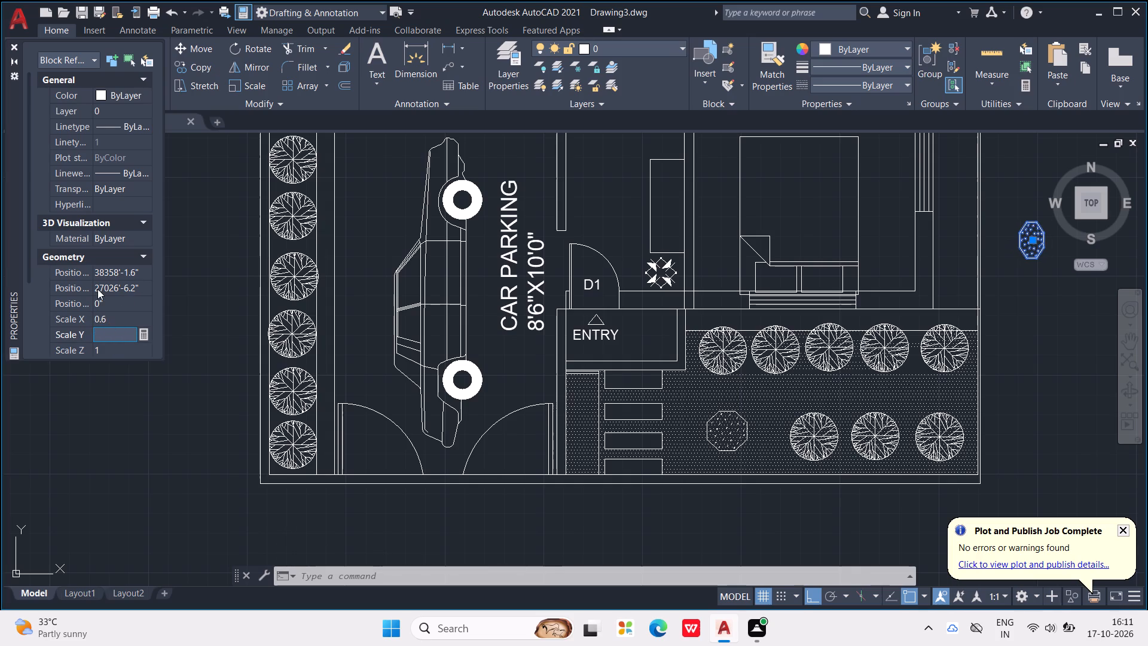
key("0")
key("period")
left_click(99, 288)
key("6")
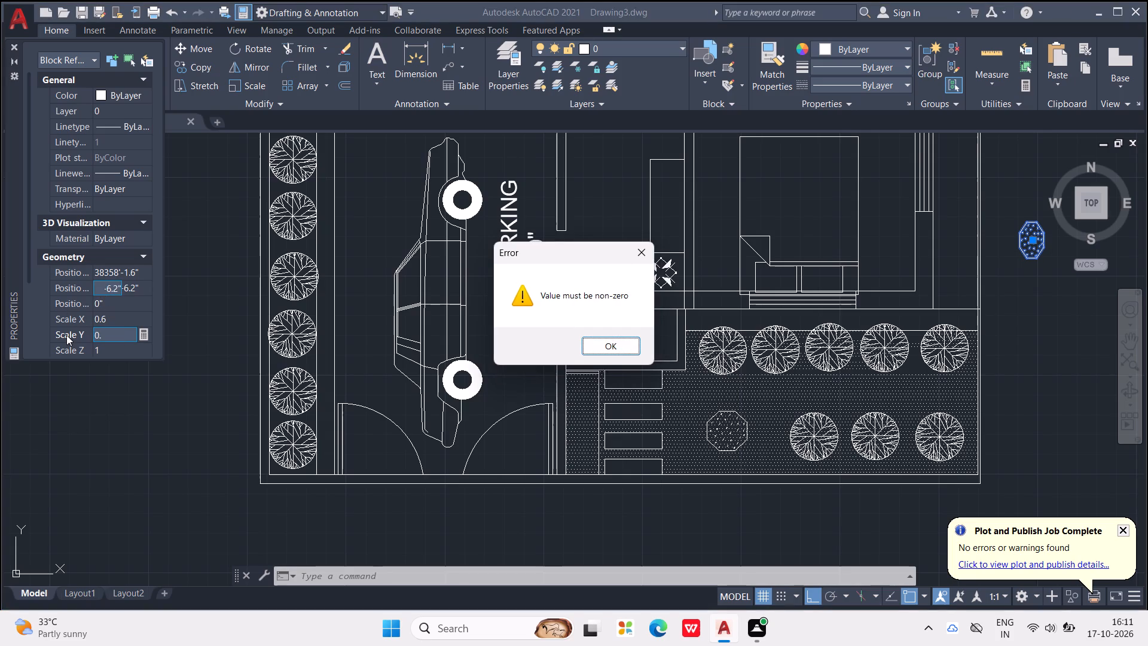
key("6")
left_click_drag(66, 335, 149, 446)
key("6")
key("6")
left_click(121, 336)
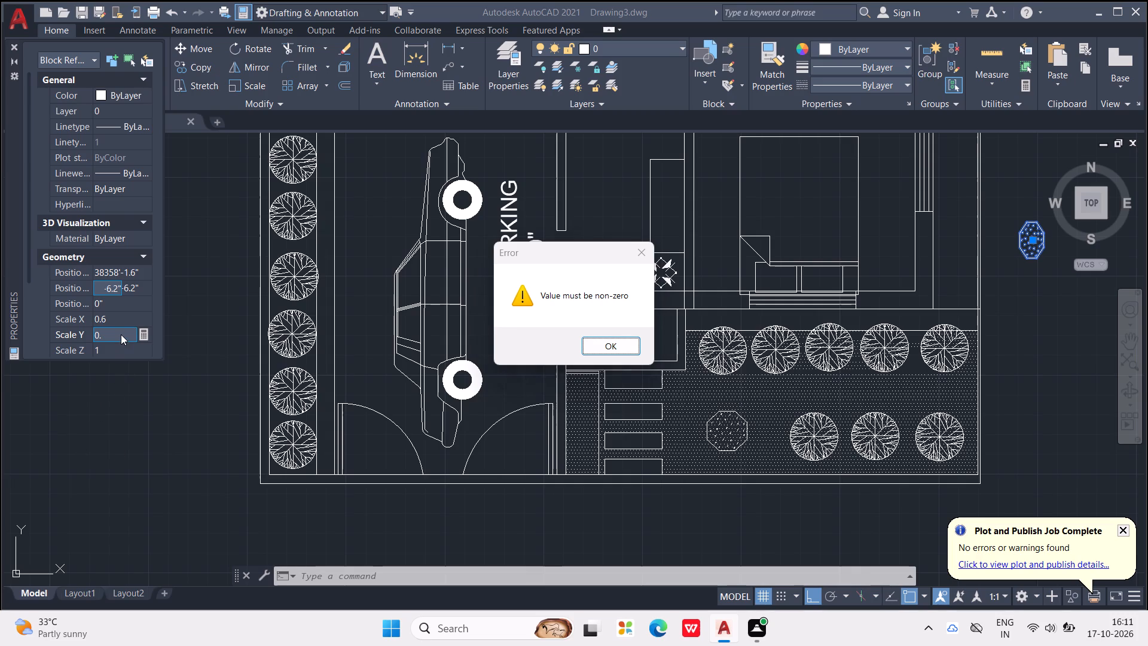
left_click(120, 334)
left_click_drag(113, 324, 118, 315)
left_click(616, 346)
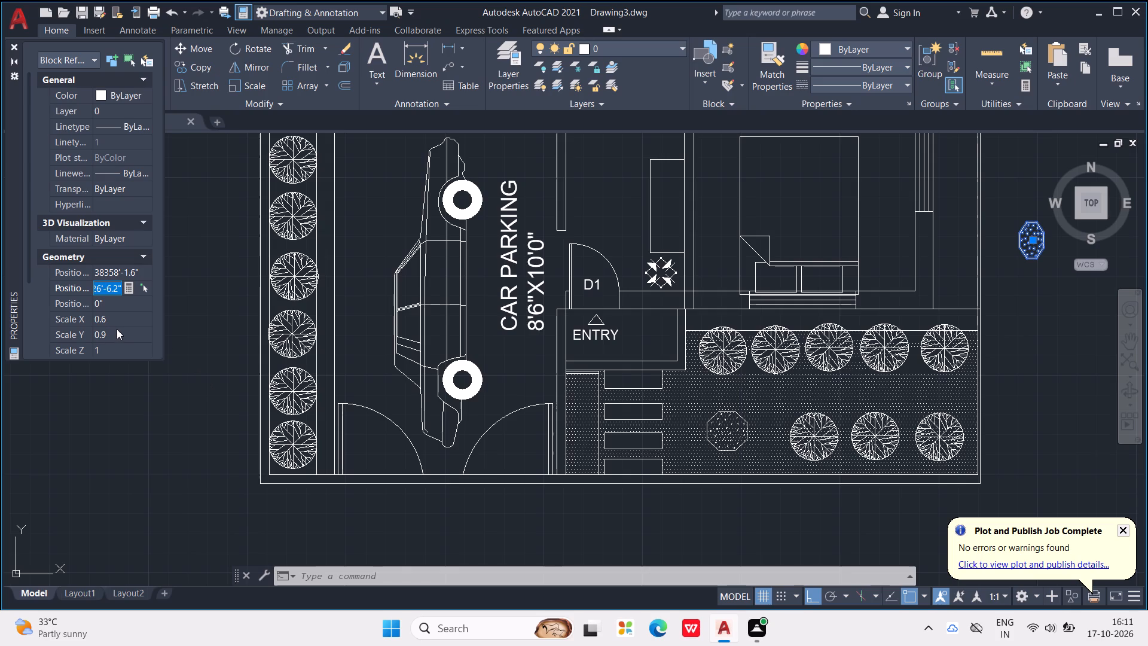
Set the Y scale of the stepping stone outside the house to 0.6 in its properties.
left_click(118, 329)
type("0.")
key("BackSpace")
key("BackSpace")
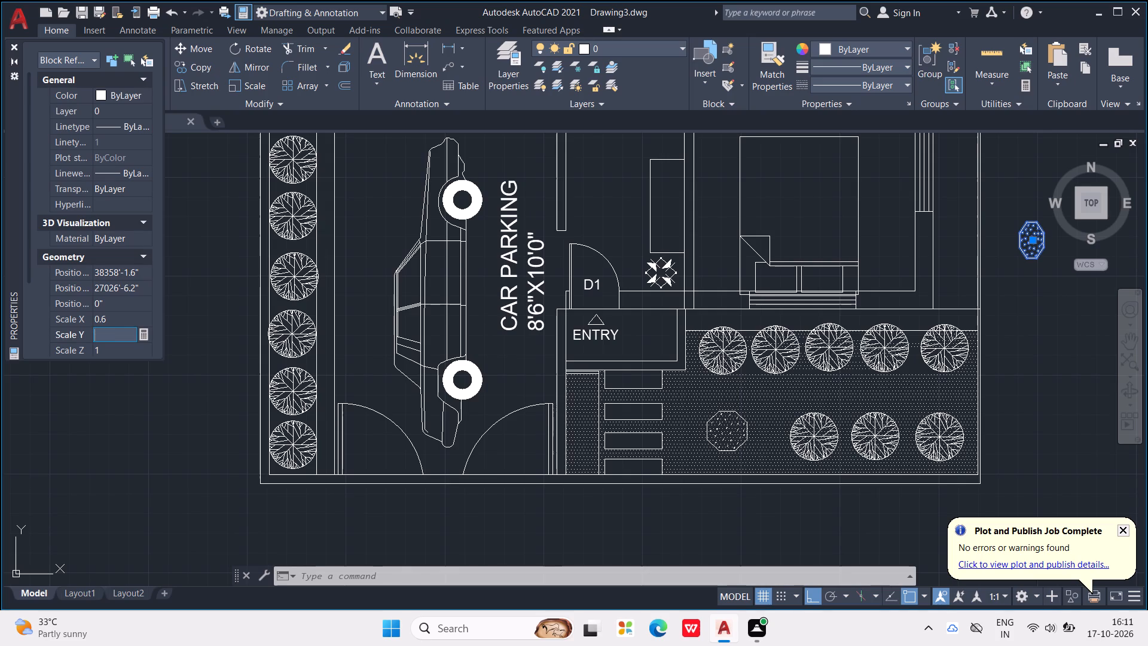
key("BackSpace")
key("BackSpace")
type("0.")
key("6")
left_click(121, 462)
Copy the scaled-down stepping stone and paste it into the narrow strip below the entry, between the parking gate and the rectangular slabs.
scroll(123, 426, "down", 1)
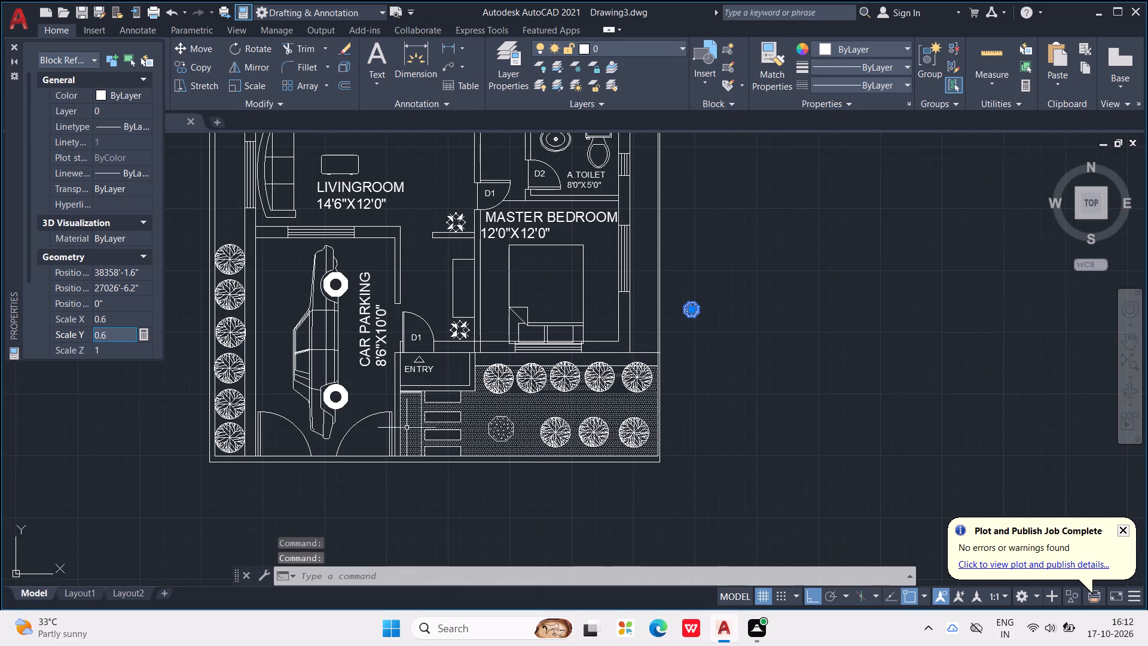
key("ctrl+c")
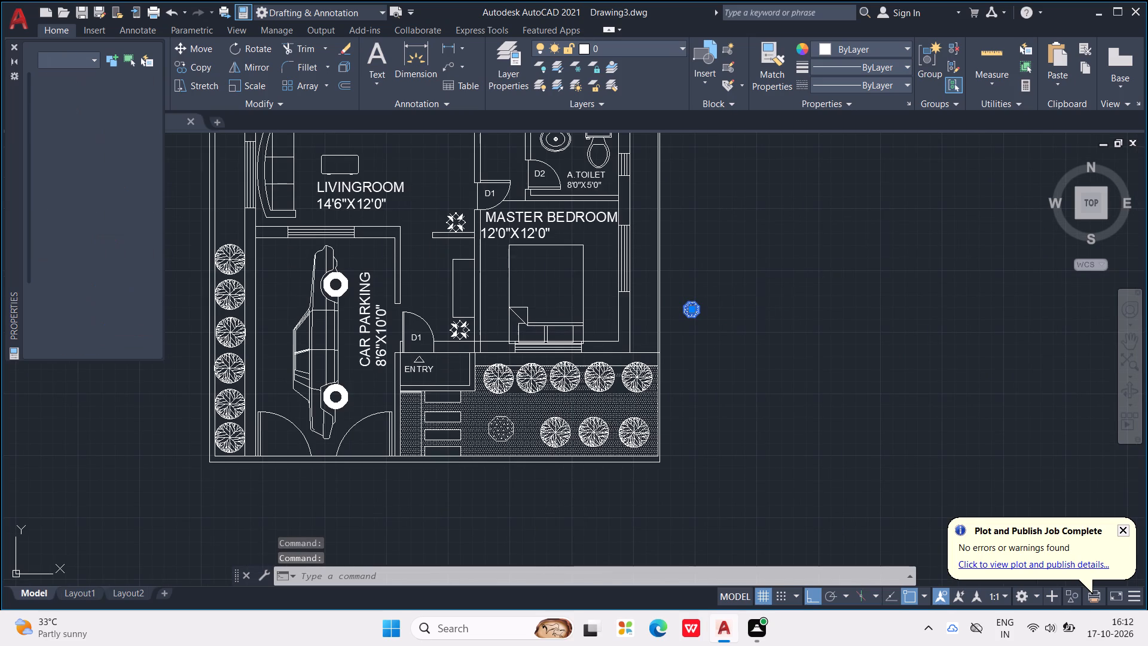
key("ctrl+v")
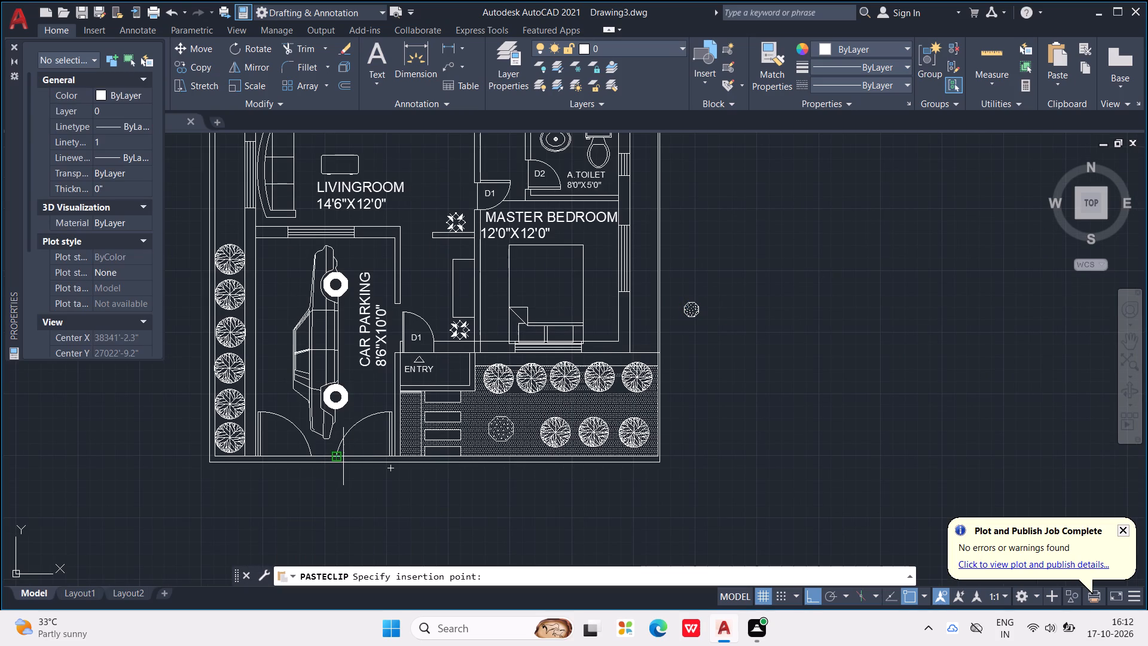
scroll(344, 458, "up", 1)
scroll(433, 426, "up", 2)
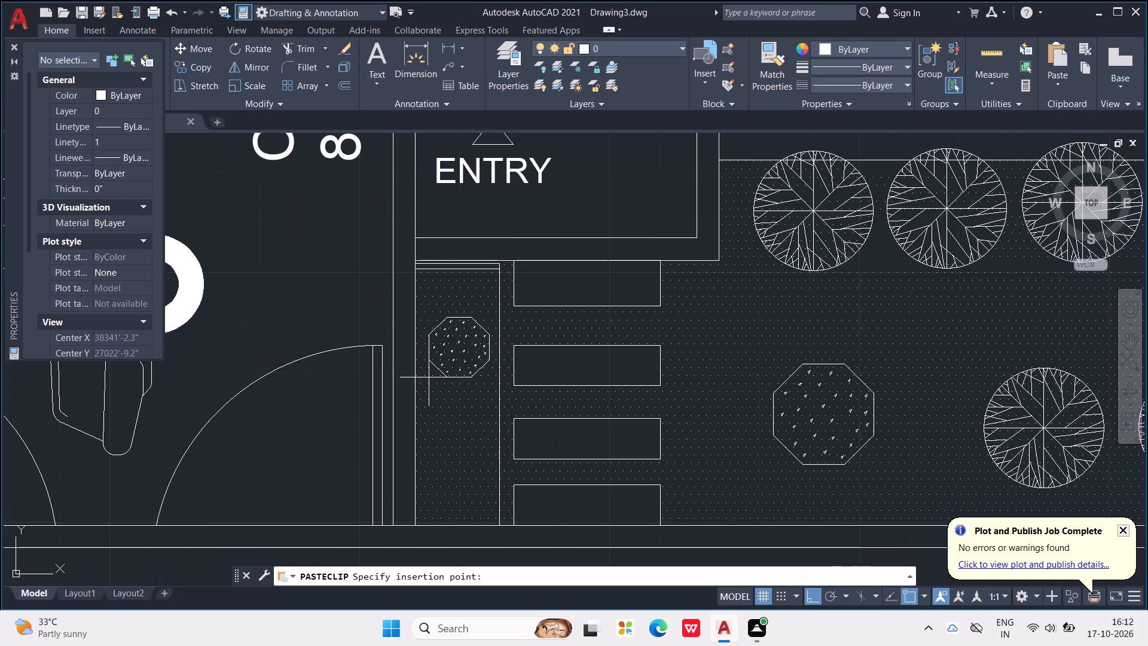
left_click(429, 377)
scroll(428, 371, "down", 3)
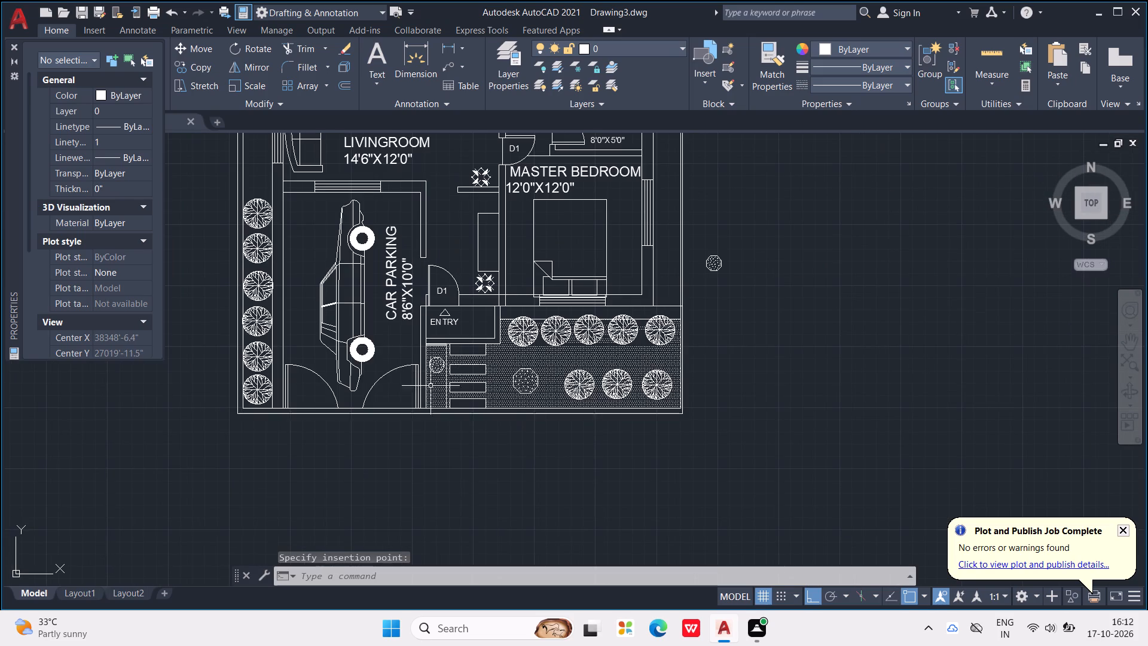
key("Escape")
key("Escape")
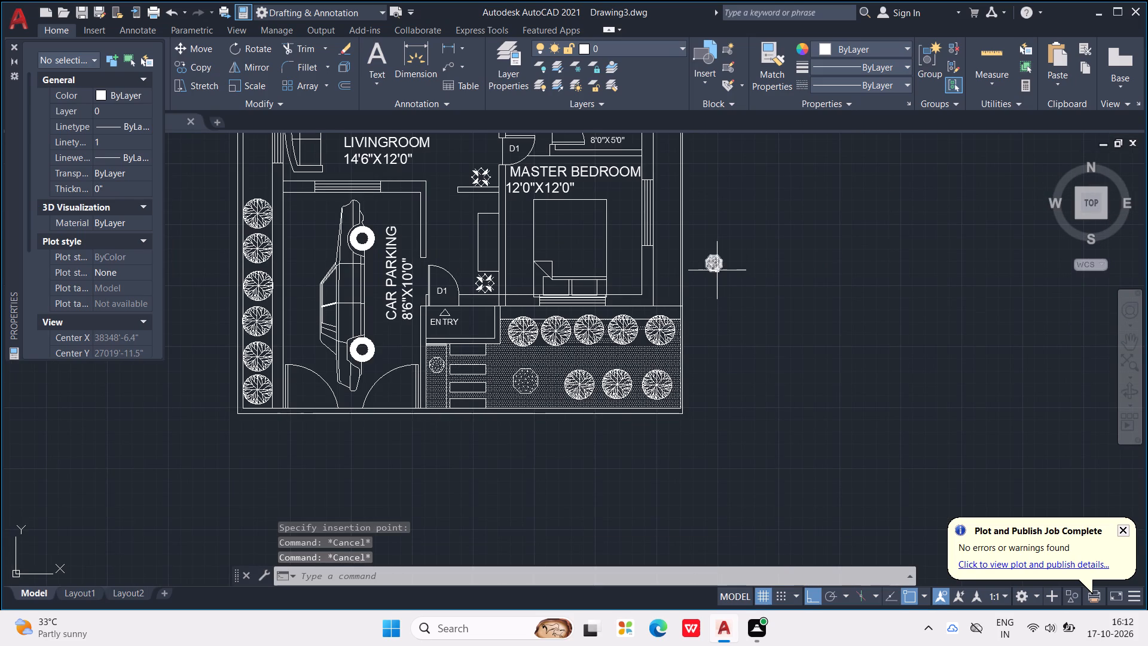
Delete the leftover stepping stone outside the house beside the master bedroom.
left_click(717, 270)
key("Delete")
Open DesignCenter and look through the blocks of House Designer.dwg, then return to the sample drawings folder.
scroll(717, 290, "down", 2)
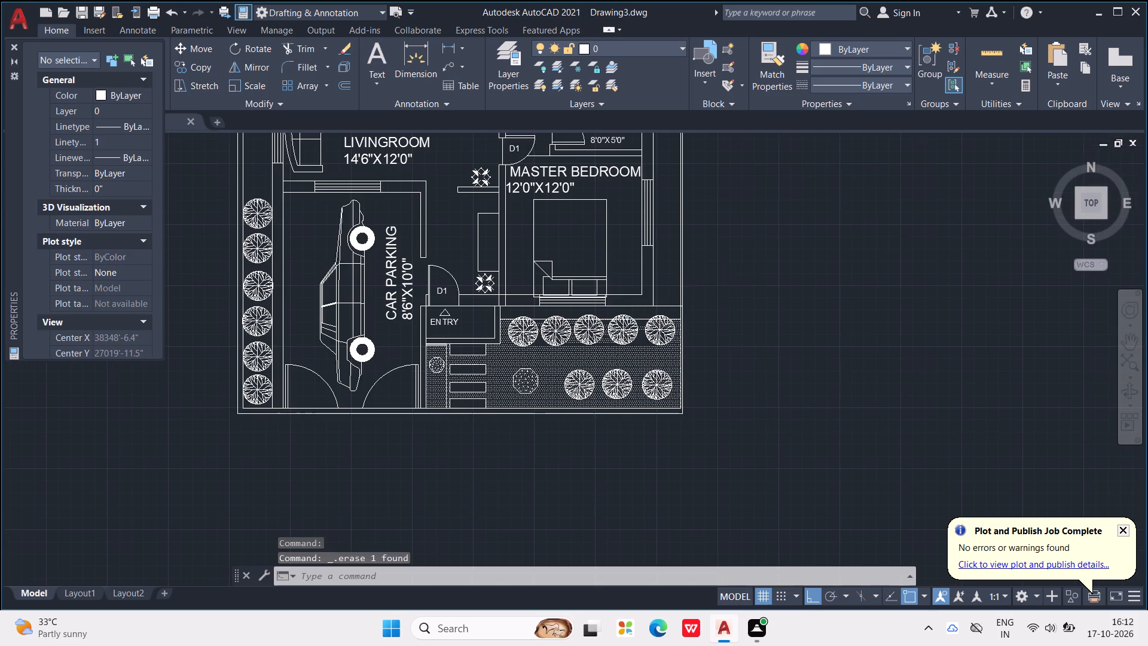
middle_click_drag(721, 294, 446, 453)
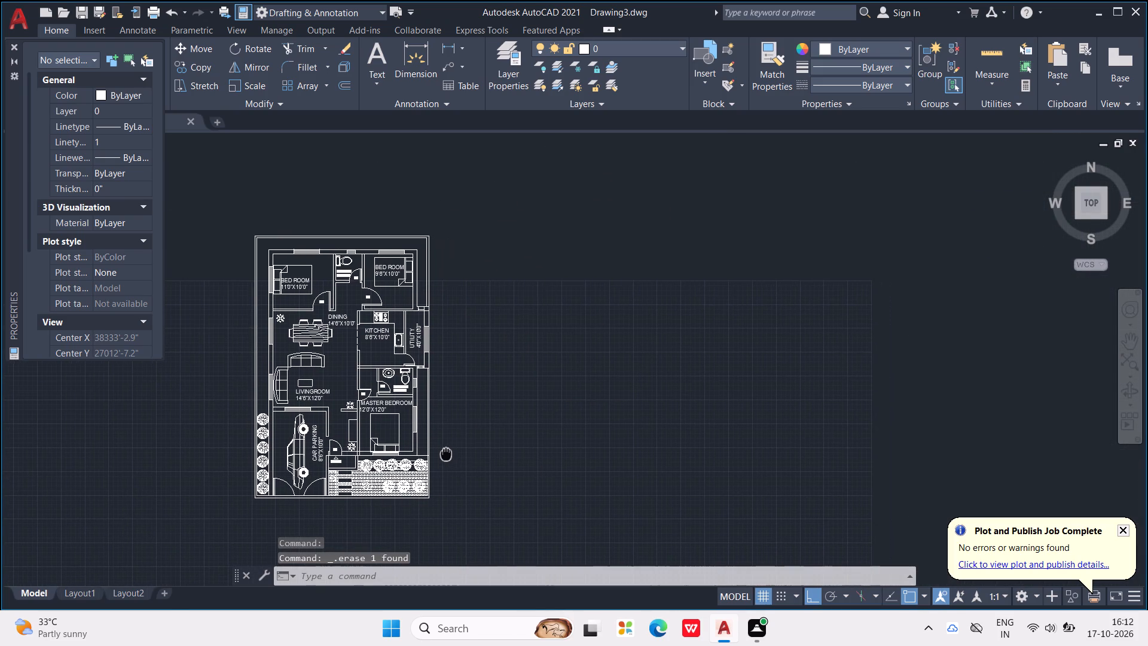
middle_click_drag(446, 453, 456, 468)
key("ctrl+2")
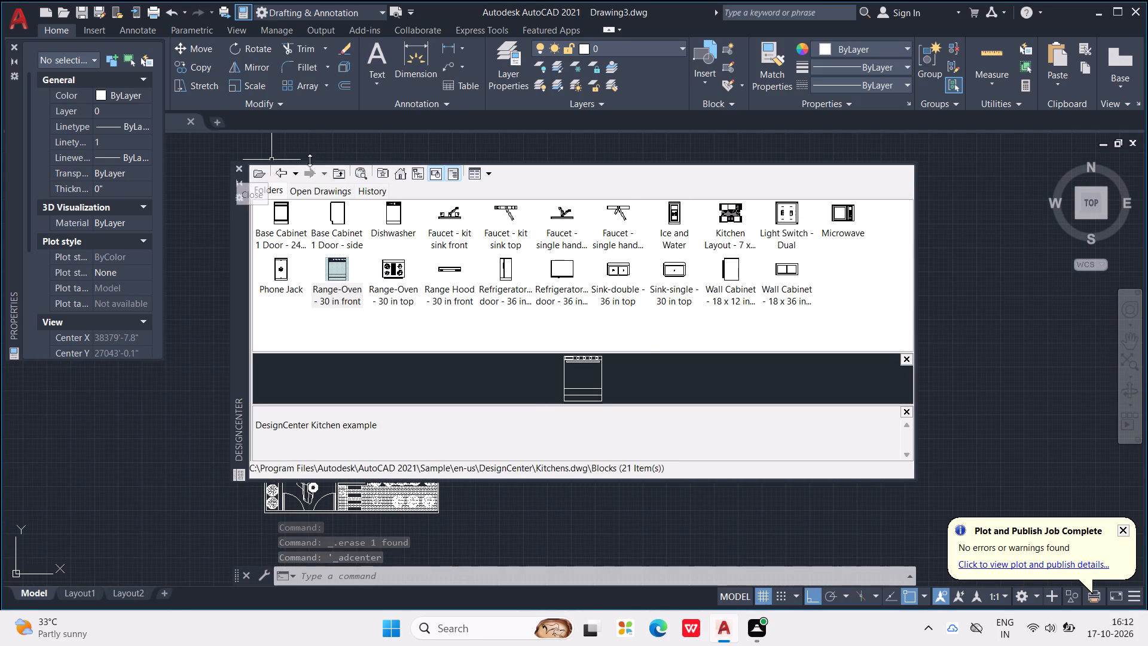
left_click(274, 176)
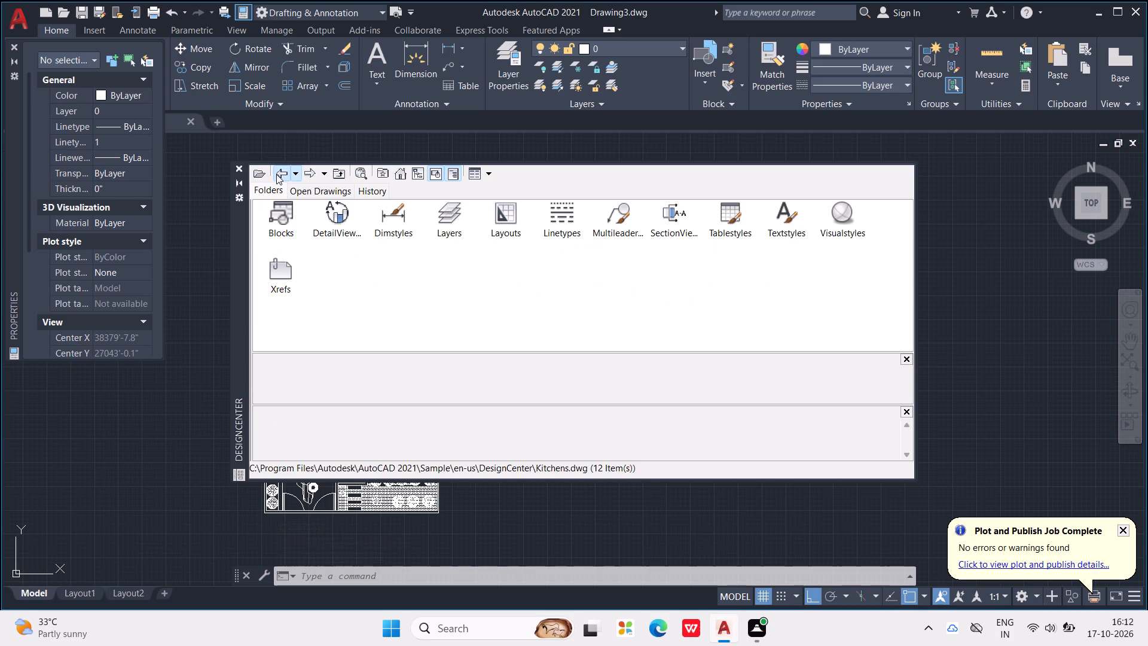
left_click(276, 174)
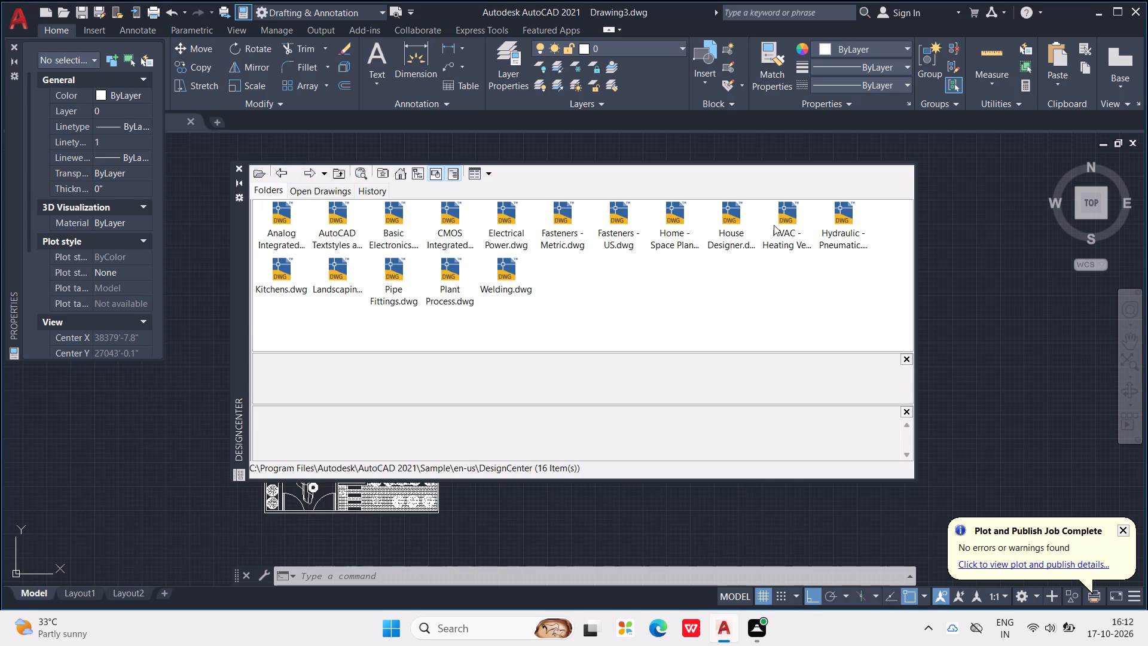
double_click(736, 216)
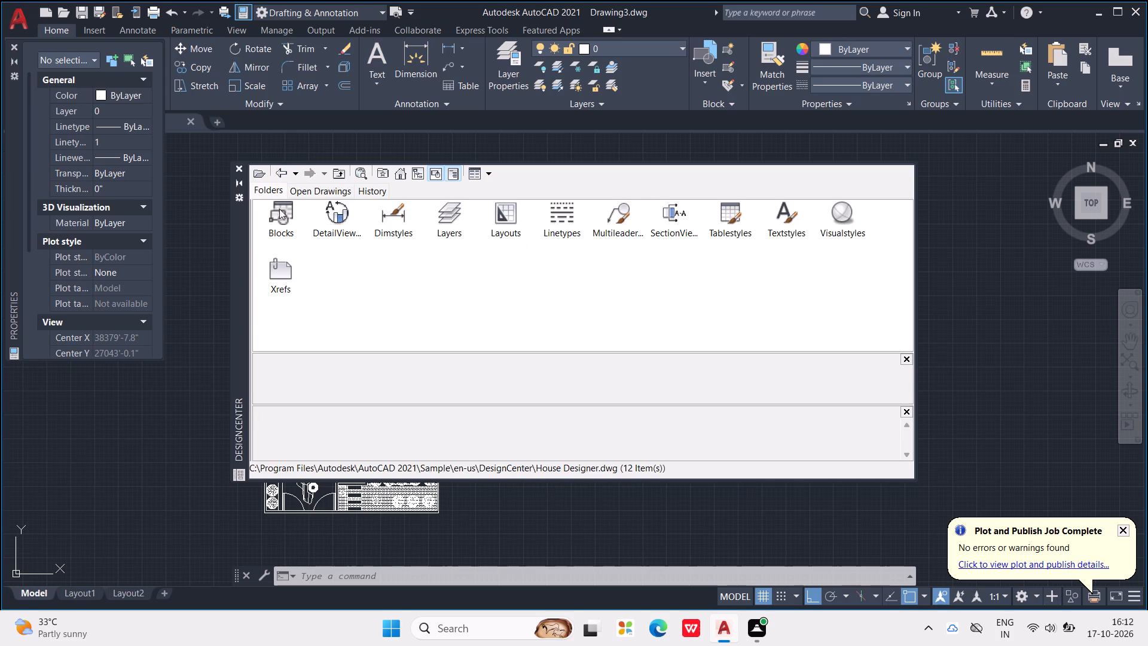
double_click(282, 217)
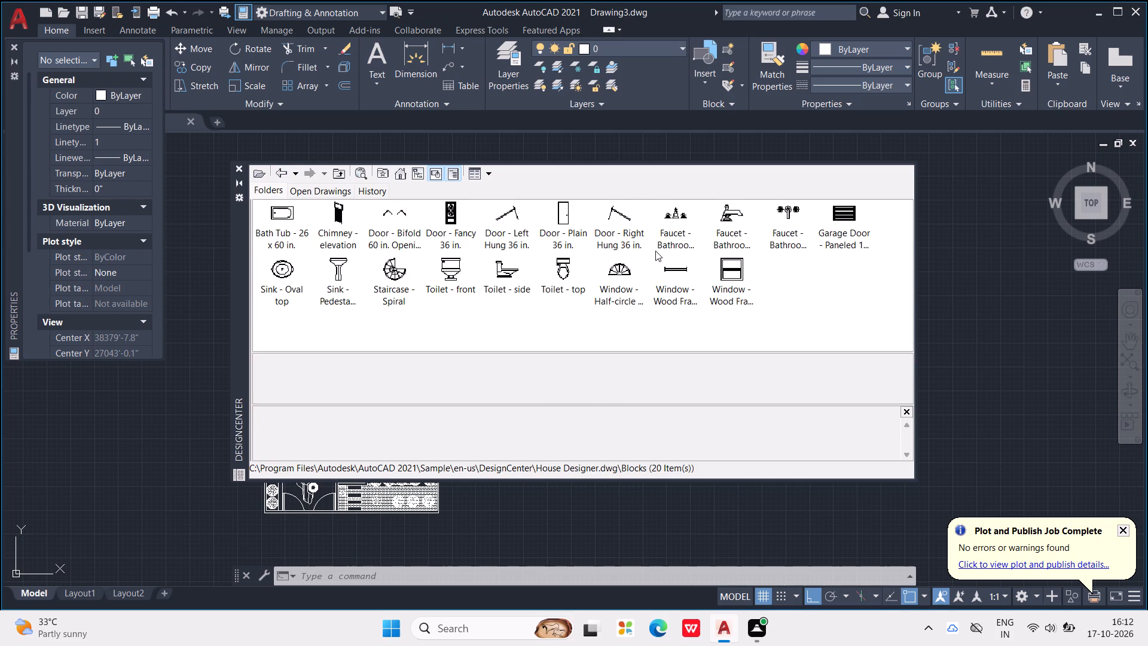
left_click(283, 176)
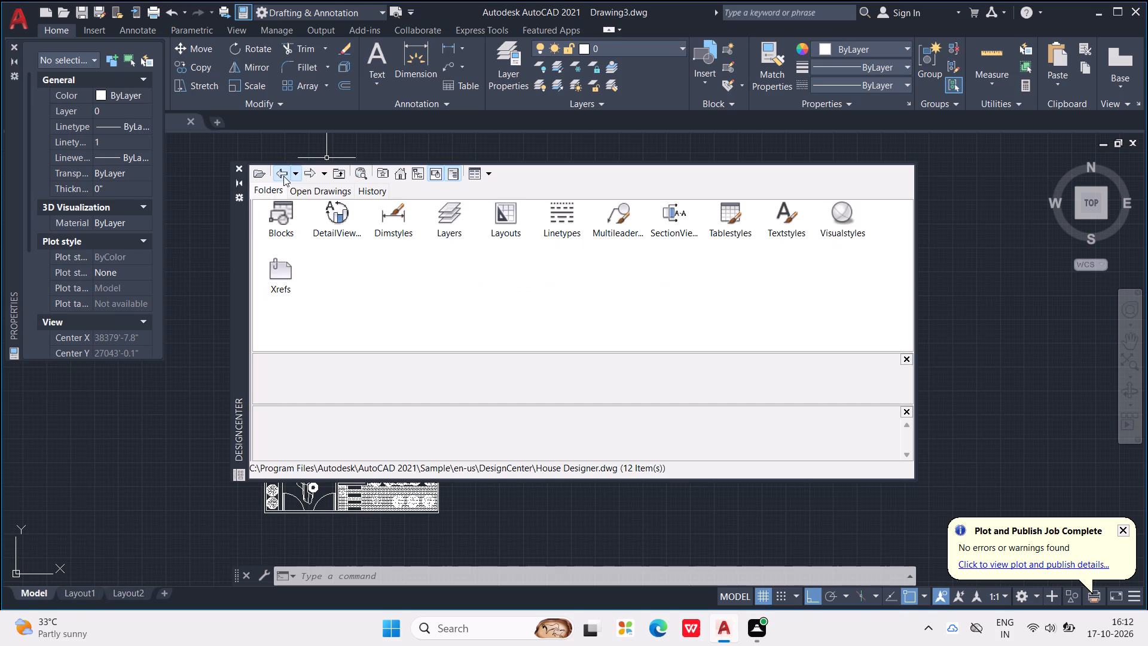
left_click(283, 176)
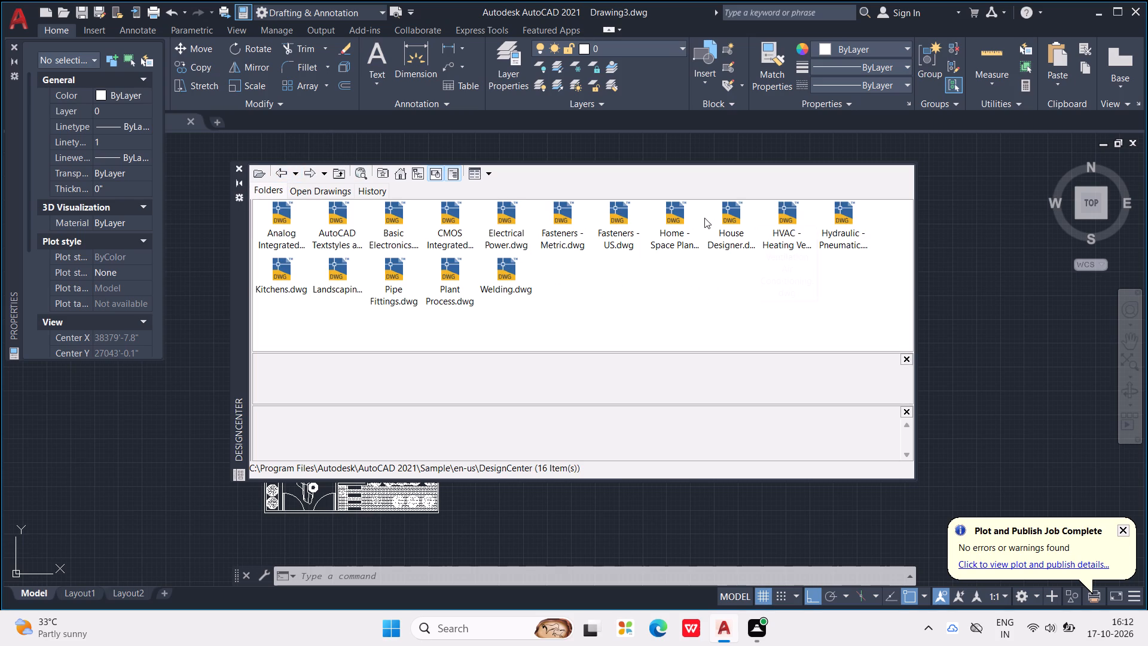
Insert the Entertainment Center block from Home - Space Planner.dwg at scale 1, beside the wall between the living room and kitchen.
double_click(682, 217)
double_click(290, 226)
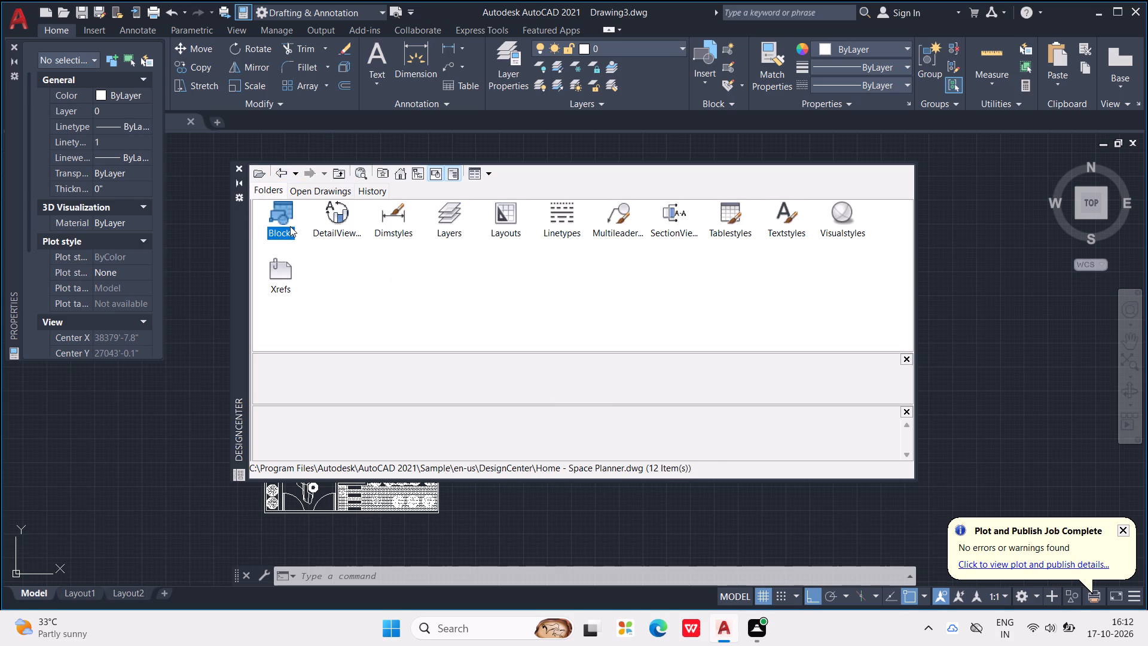
double_click(677, 212)
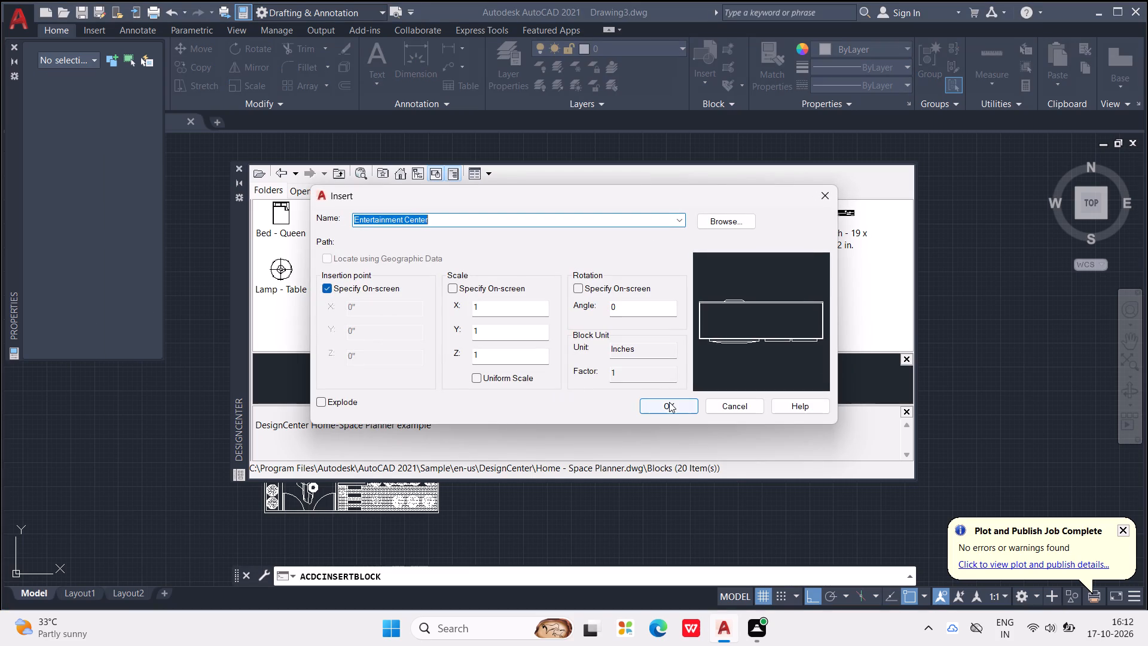
left_click(669, 402)
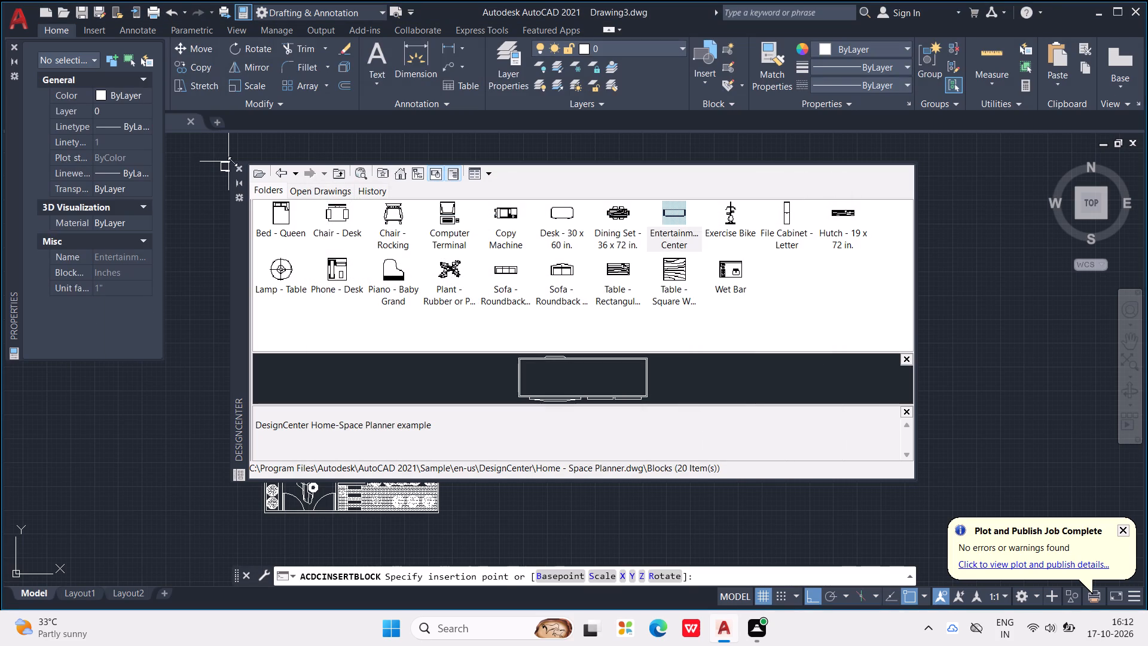
left_click(242, 167)
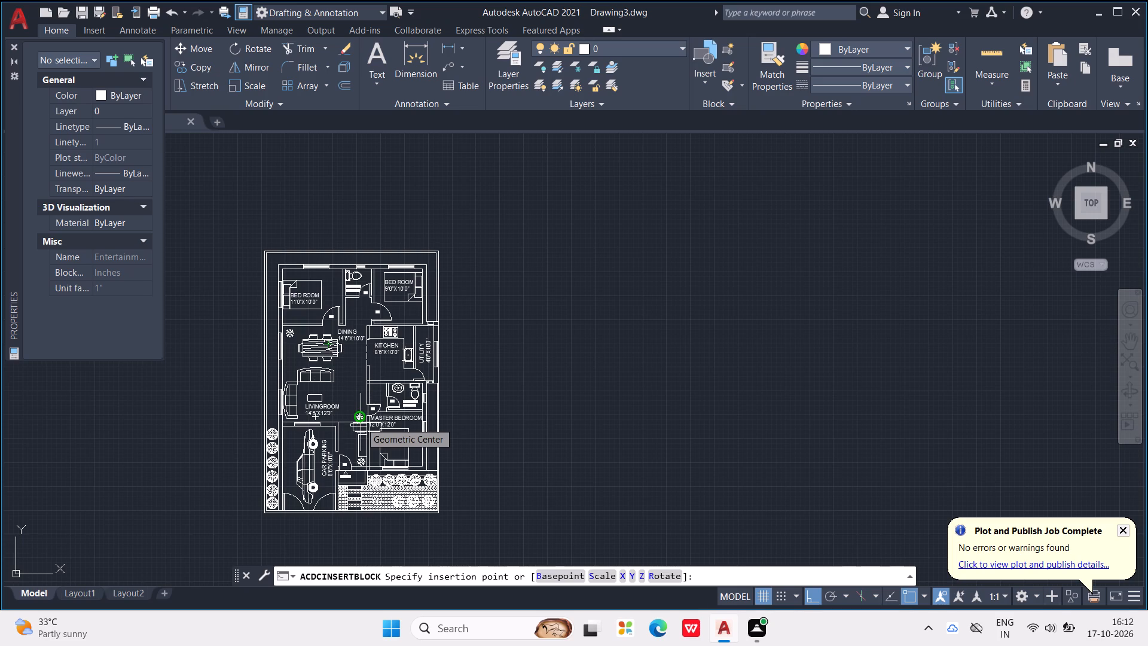
middle_click_drag(361, 422, 373, 444)
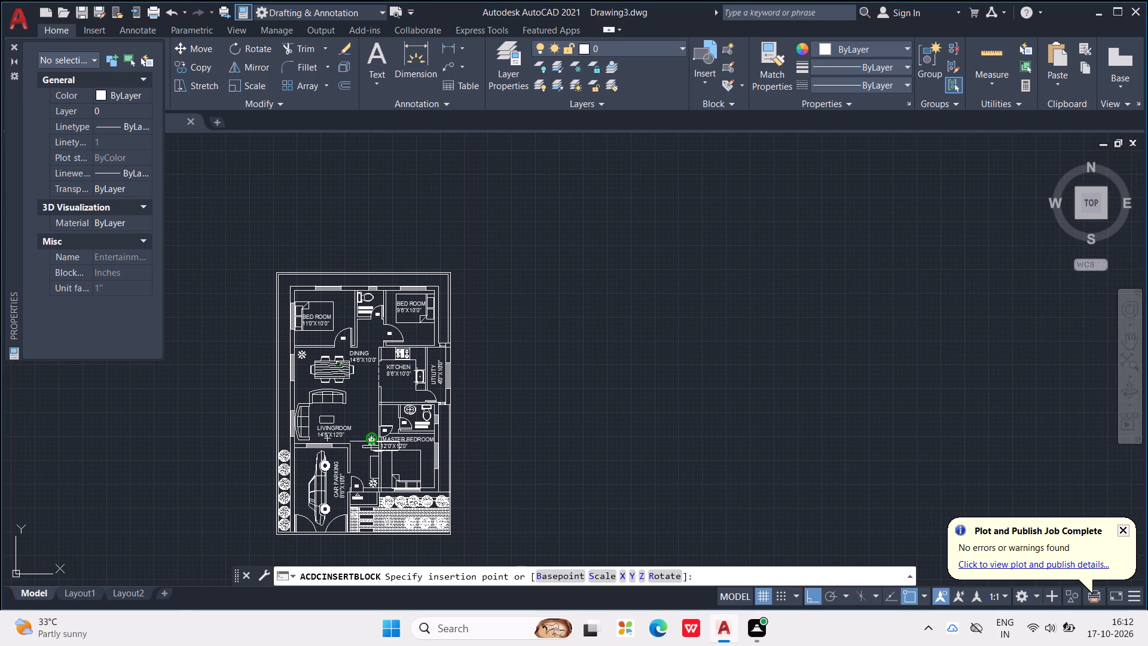
scroll(399, 382, "up", 2)
middle_click_drag(371, 393, 375, 401)
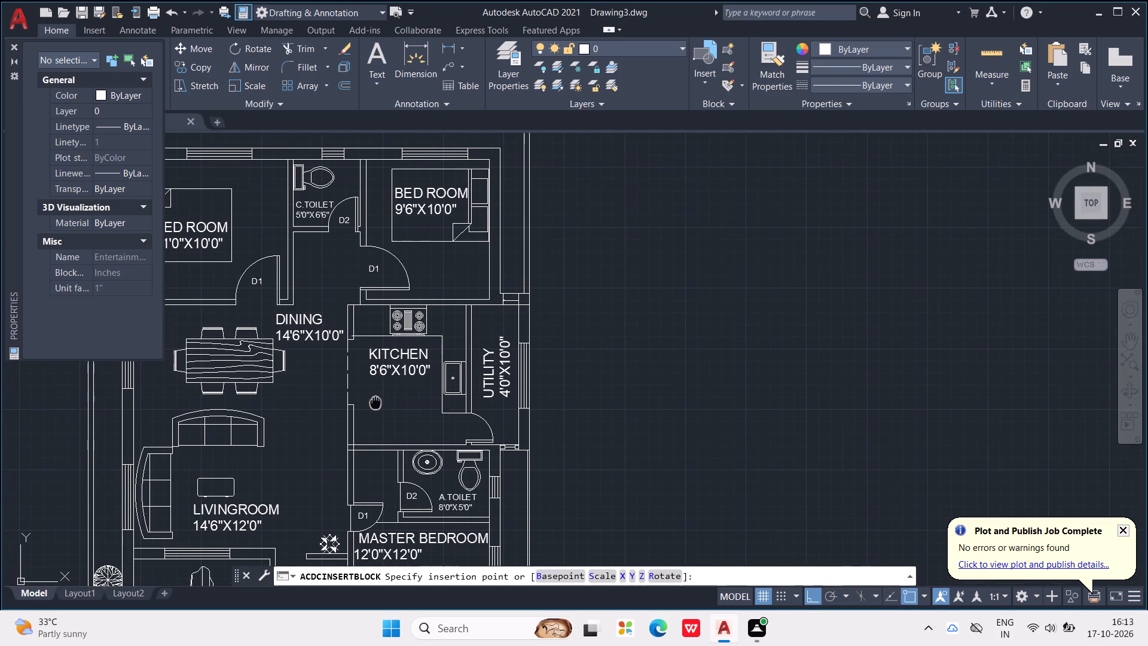
middle_click_drag(375, 401, 377, 412)
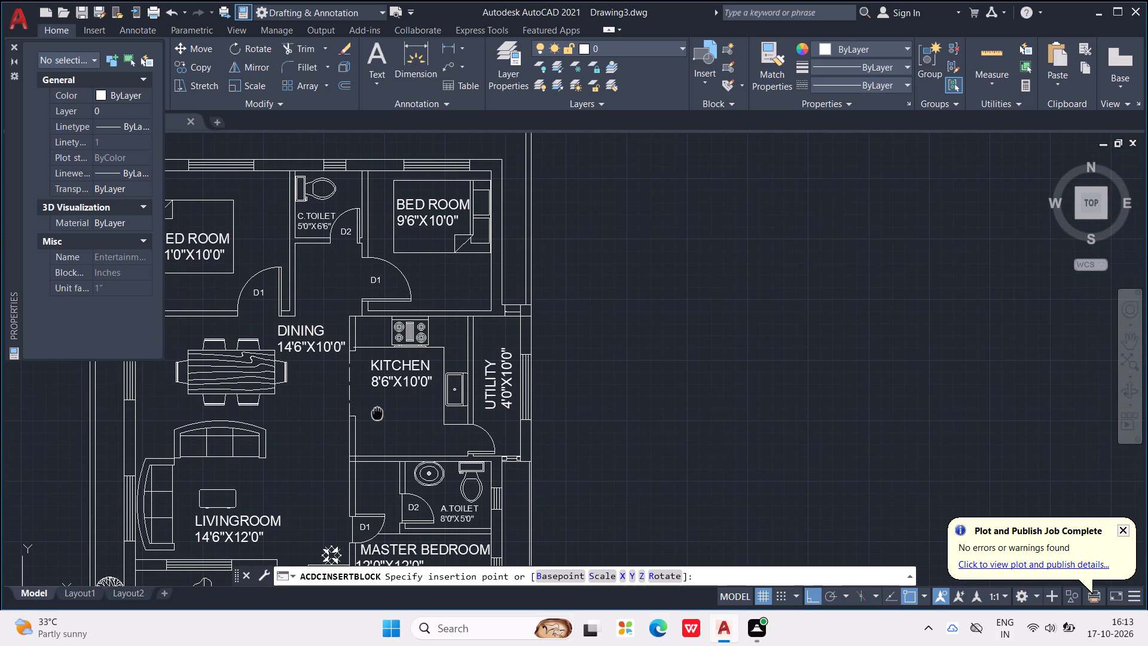
middle_click_drag(377, 412, 389, 374)
scroll(370, 397, "up", 1)
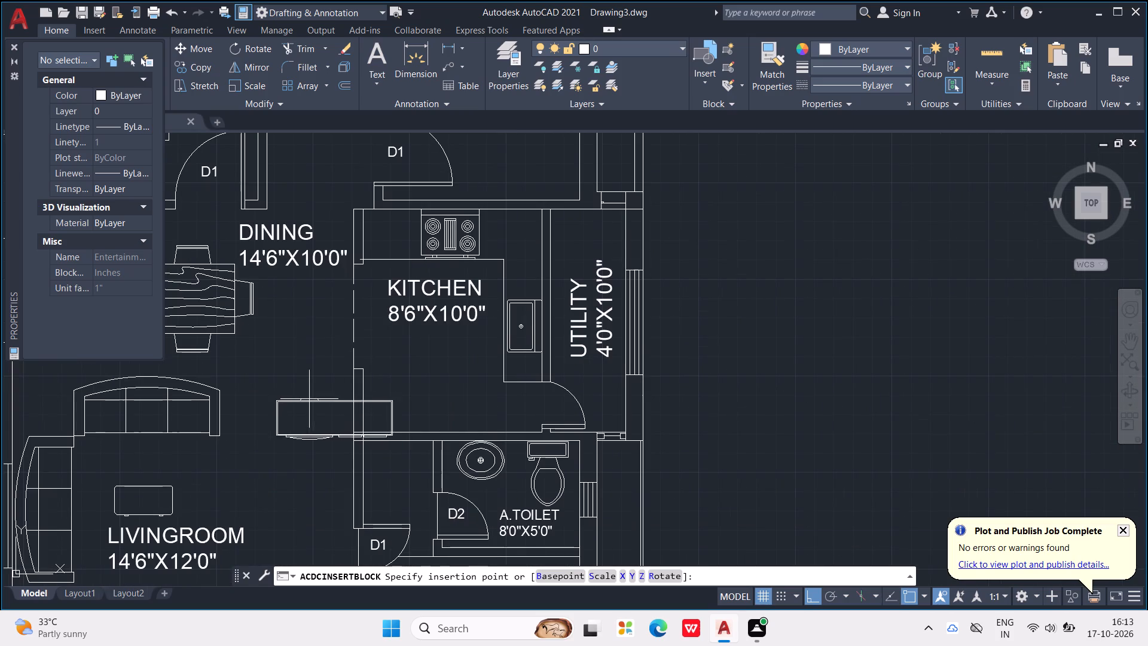
left_click(297, 414)
Rotate the entertainment center 90 degrees so it stands parallel to the wall between the living room and kitchen.
left_click(344, 415)
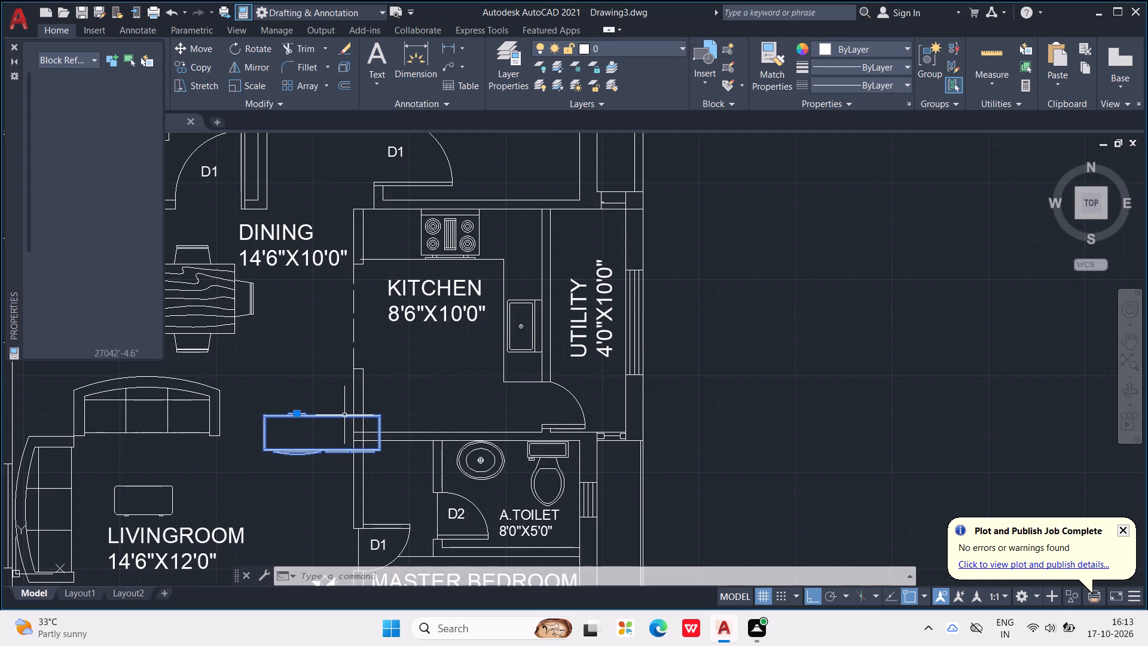
type("RO")
key("Return")
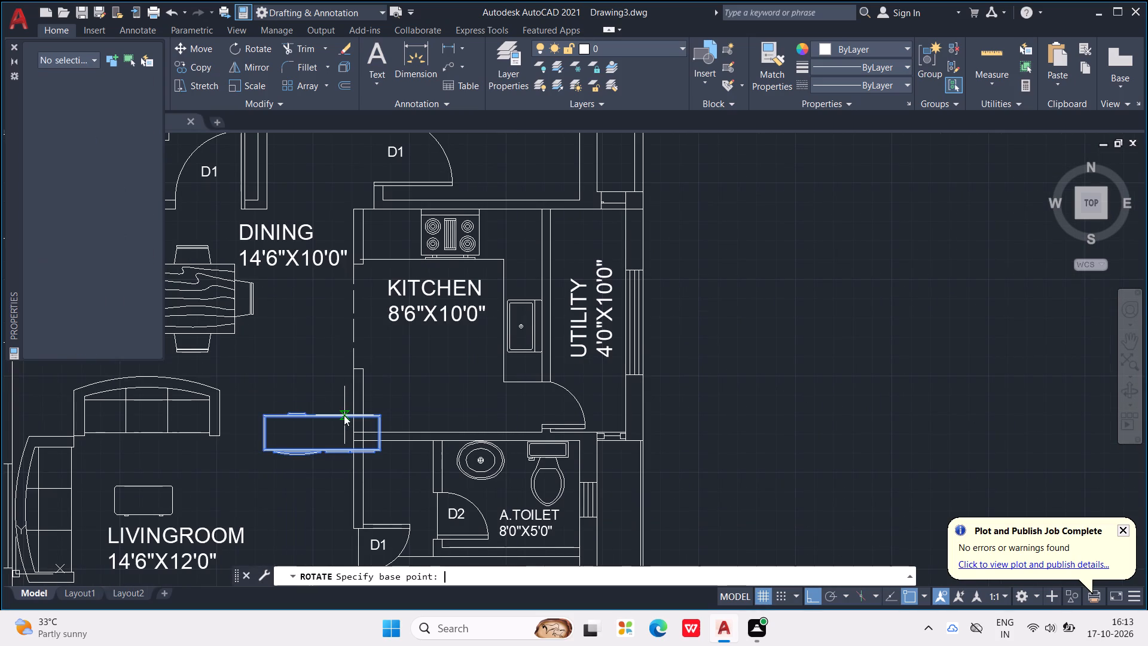
left_click(344, 415)
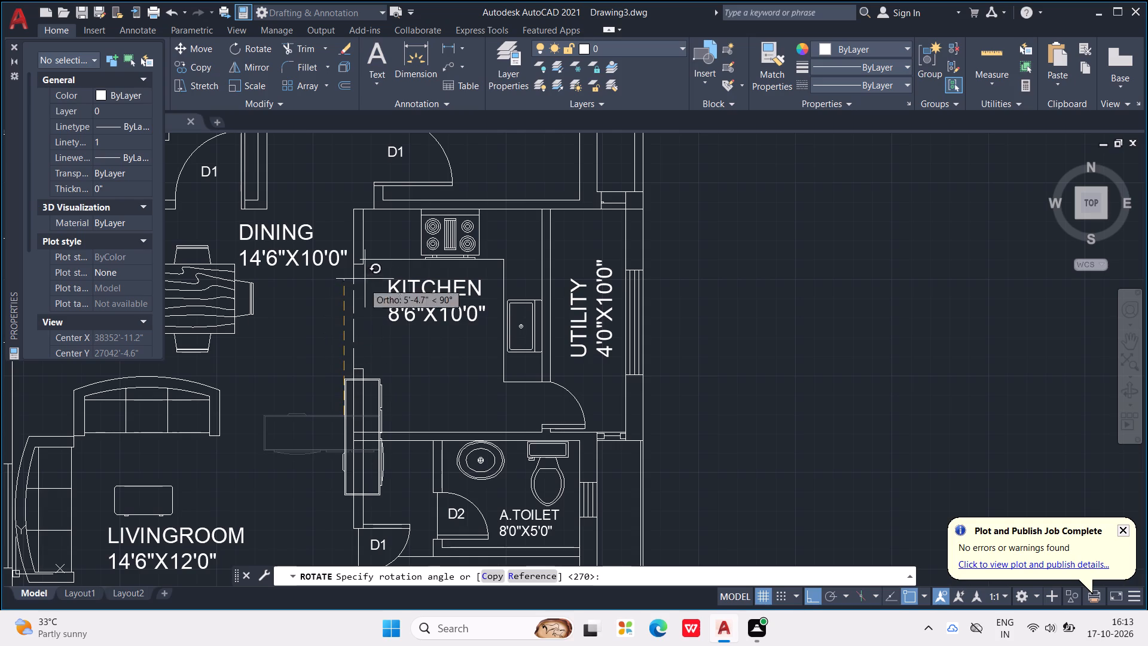
left_click(355, 162)
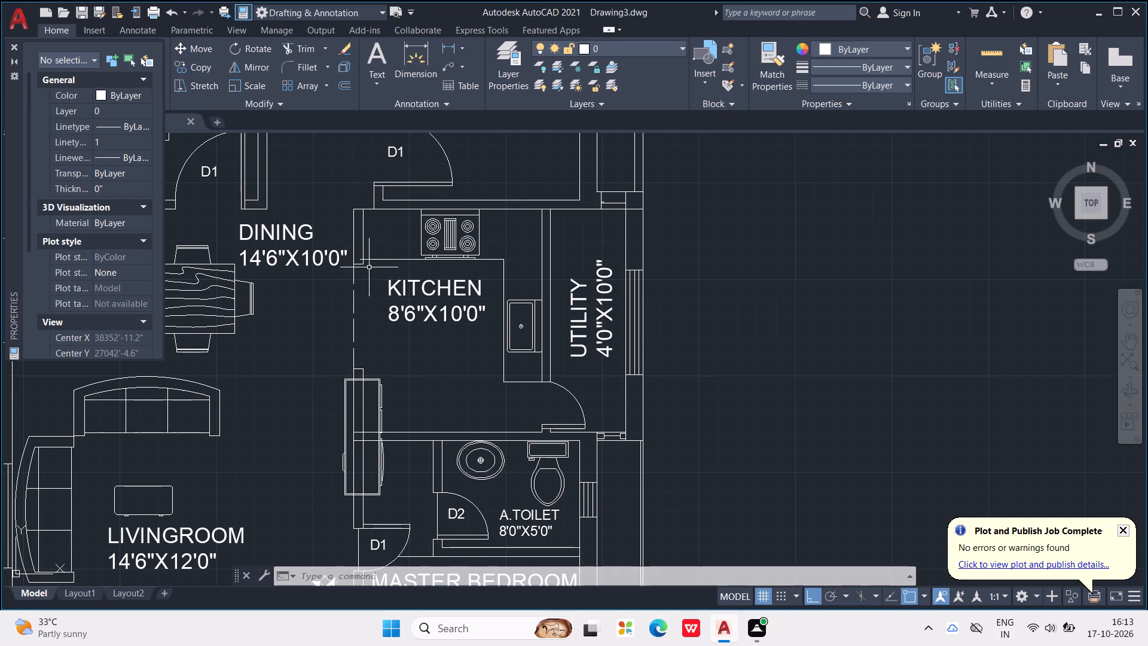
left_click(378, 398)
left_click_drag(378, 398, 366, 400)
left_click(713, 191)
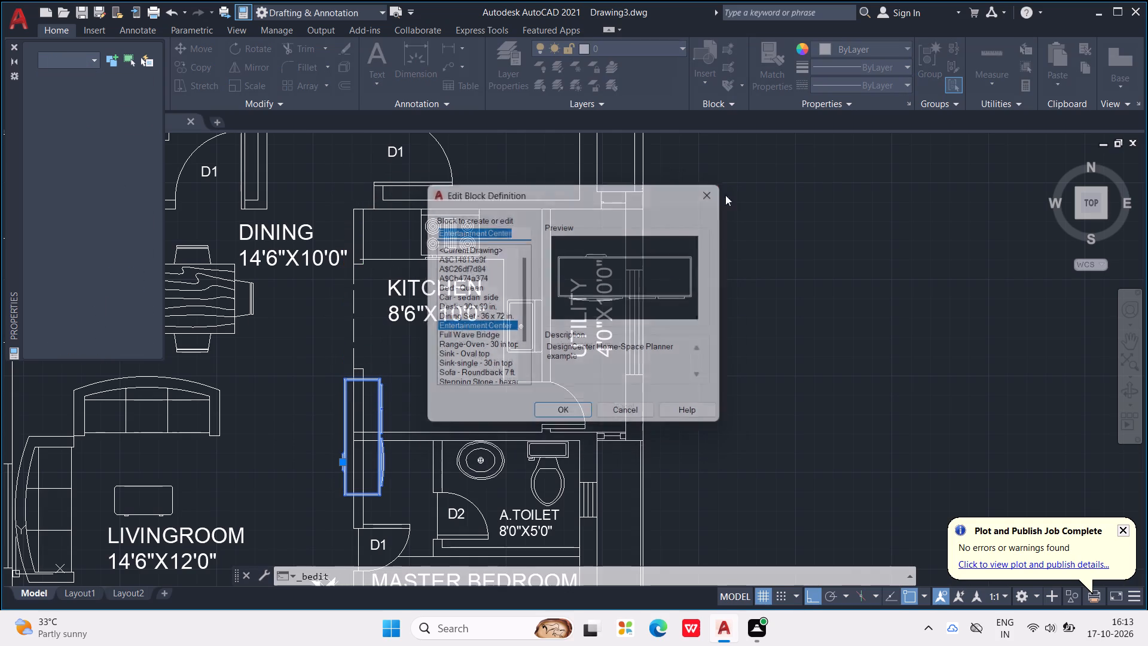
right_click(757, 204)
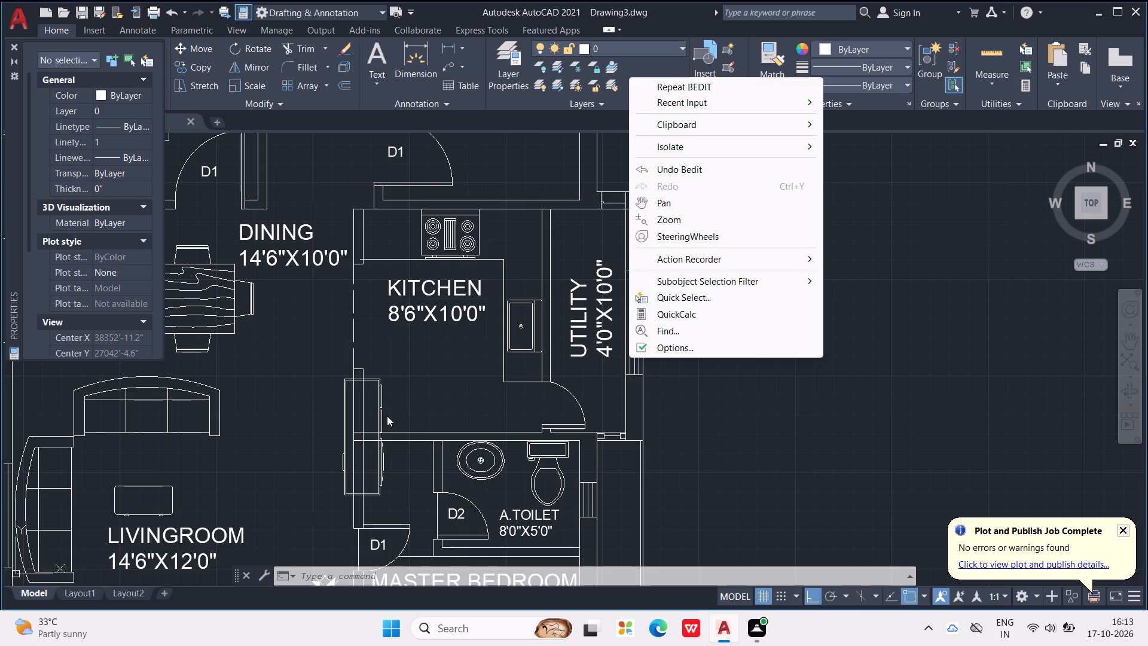
Set the entertainment center's X and Y scale to 0.9 in its properties.
left_click(381, 410)
right_click(788, 333)
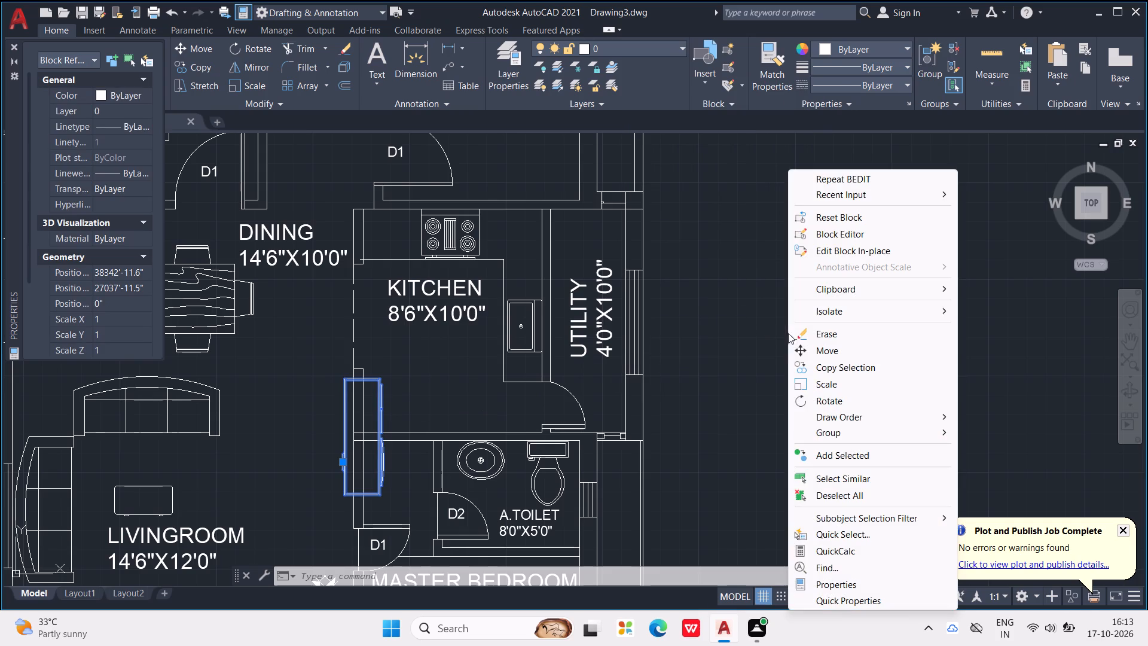
left_click(869, 585)
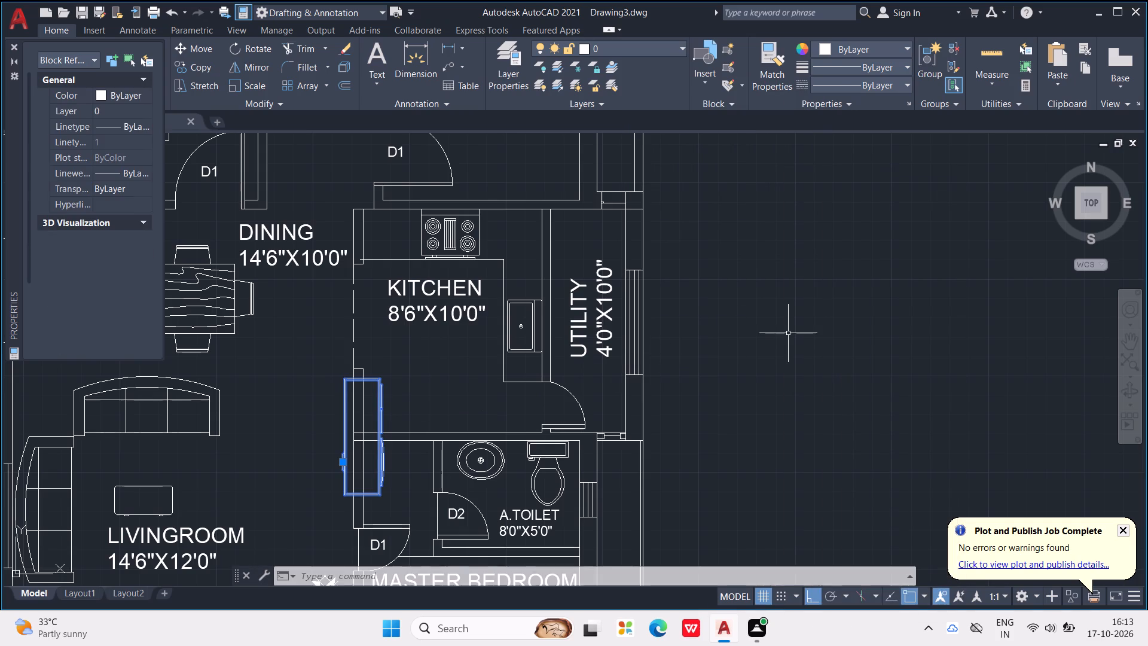
left_click(115, 321)
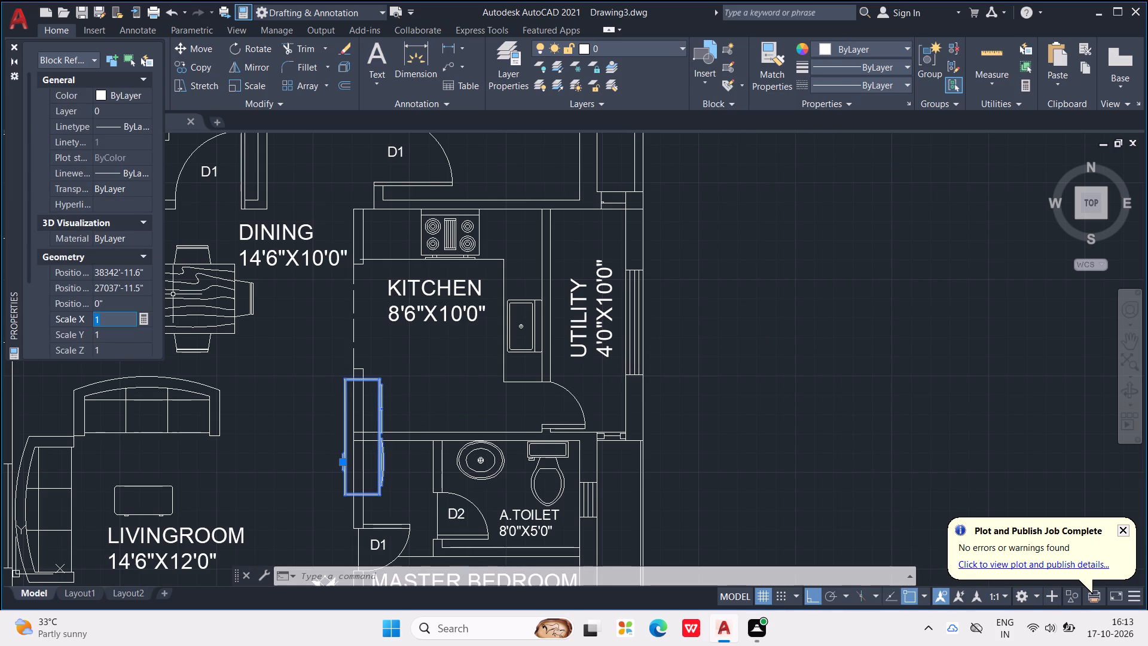
type("0.")
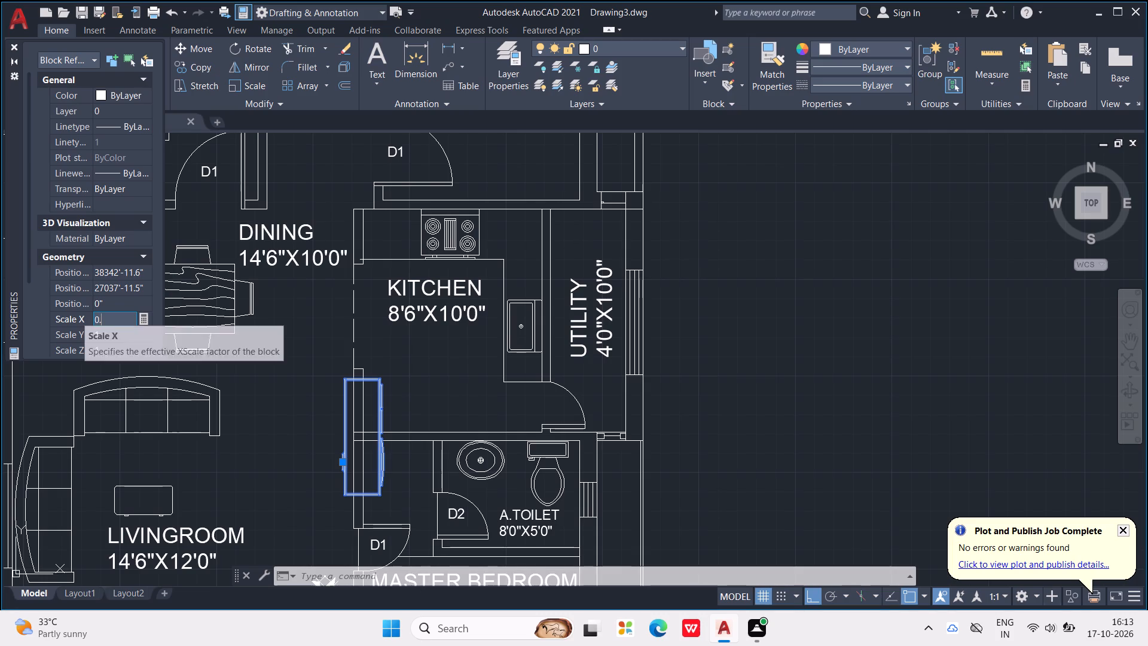
key("9")
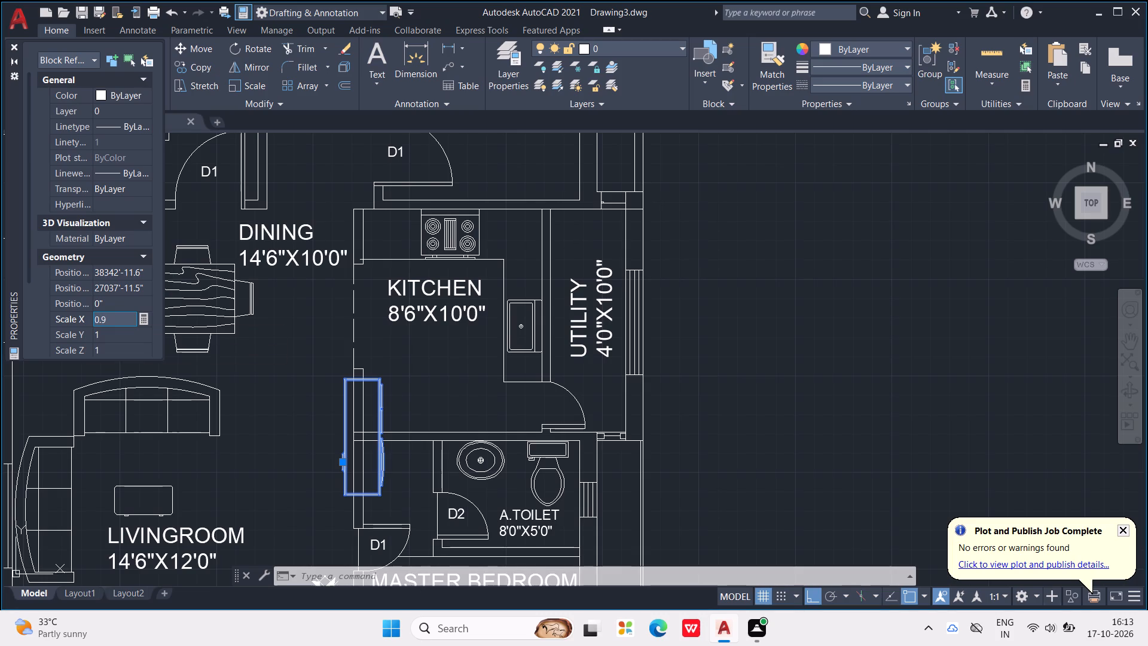
left_click(107, 334)
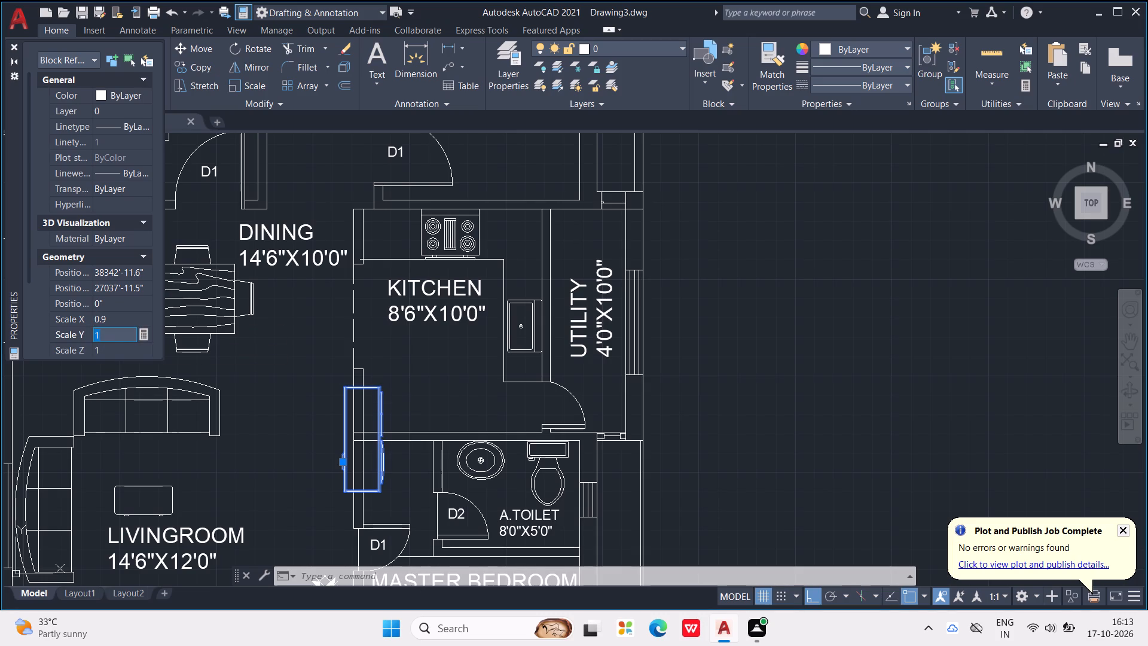
type("0.9")
left_click(111, 349)
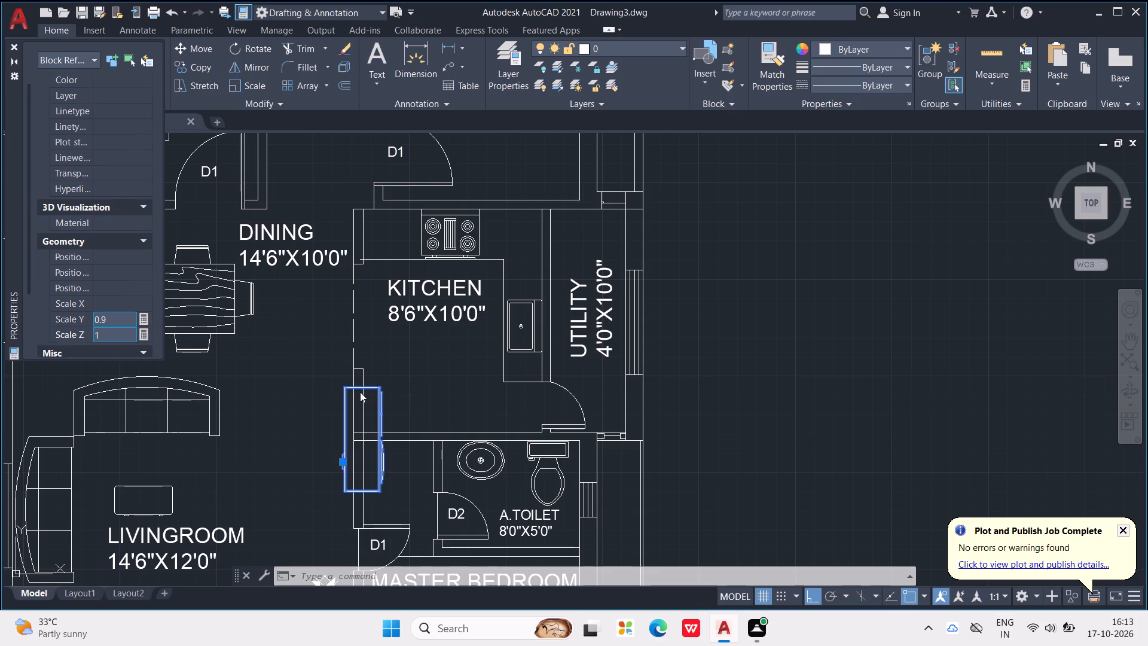
Move the entertainment center into the living room, flush against the wall beside the attached toilet and facing the sofas' coffee table.
left_click_drag(376, 409, 364, 389)
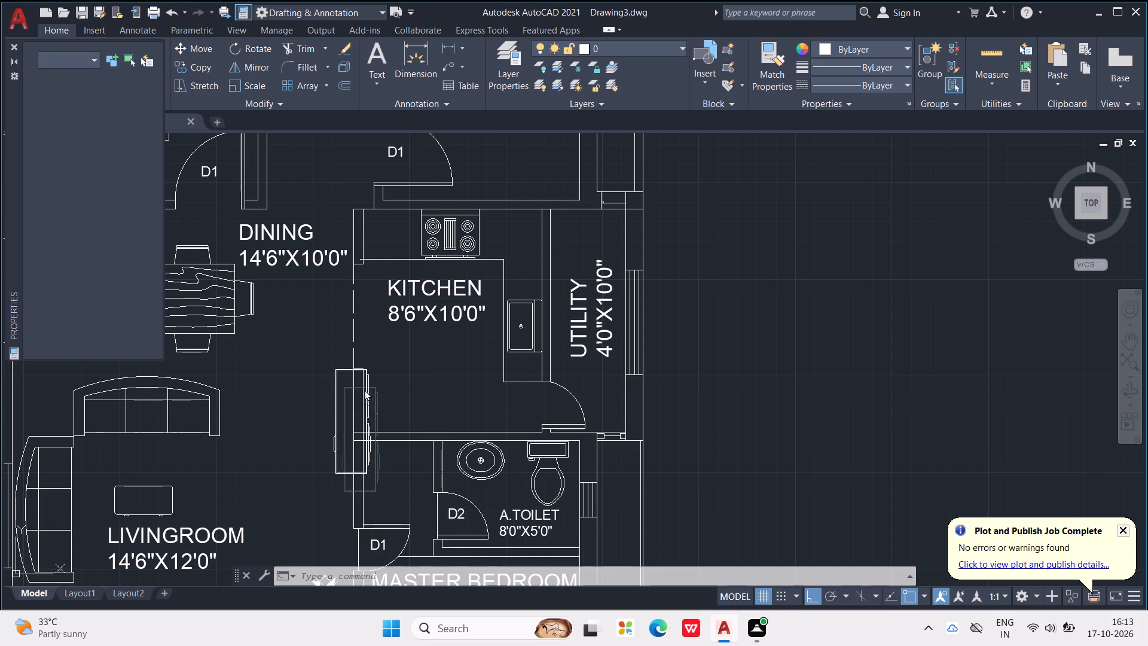
left_click_drag(364, 389, 343, 383)
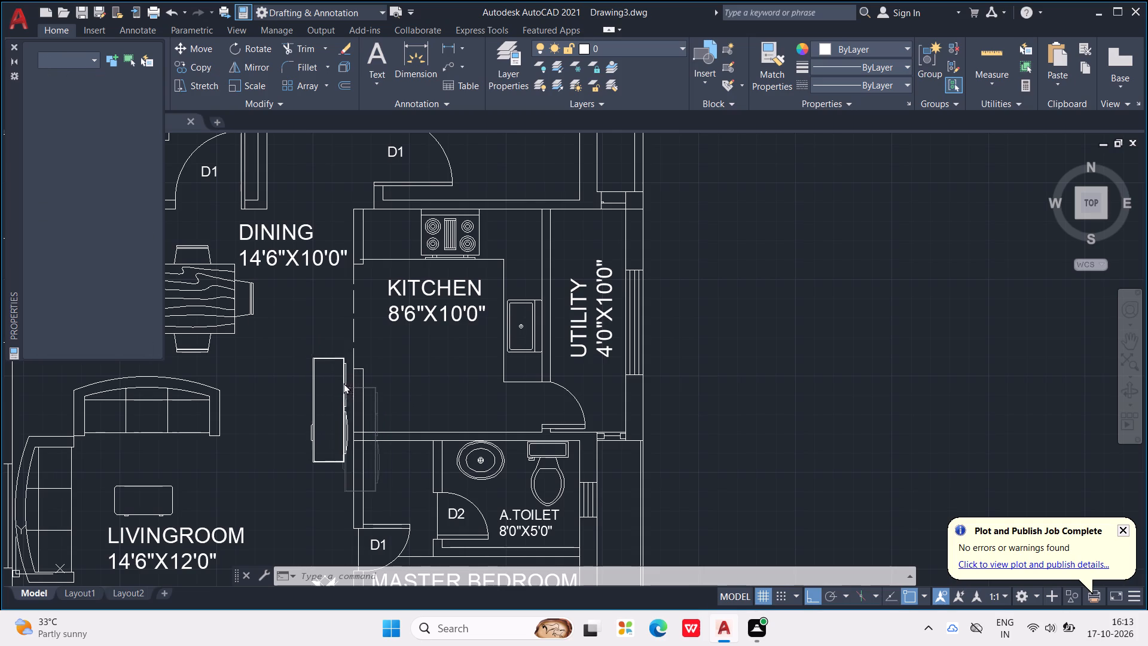
left_click_drag(343, 383, 352, 435)
key("Escape")
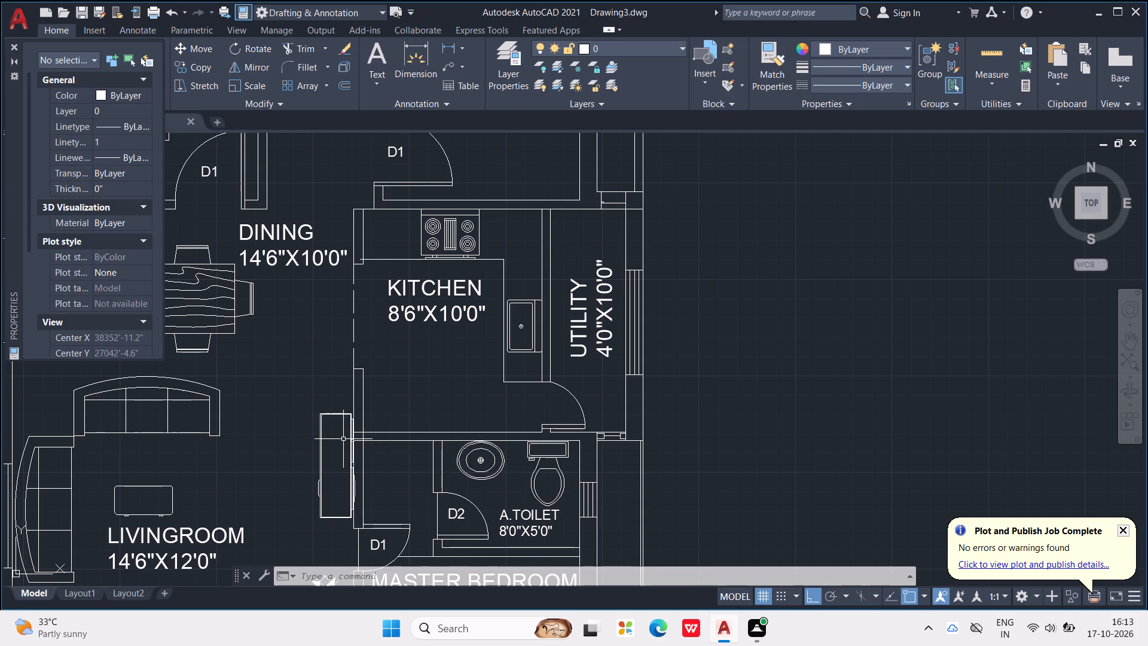
key("Escape")
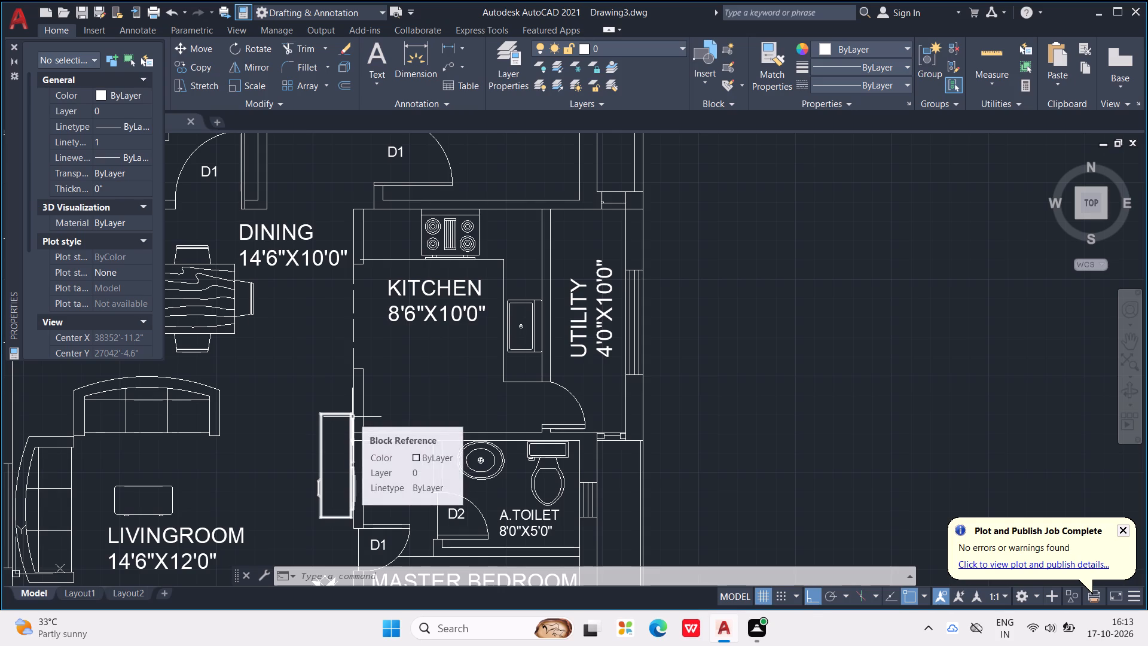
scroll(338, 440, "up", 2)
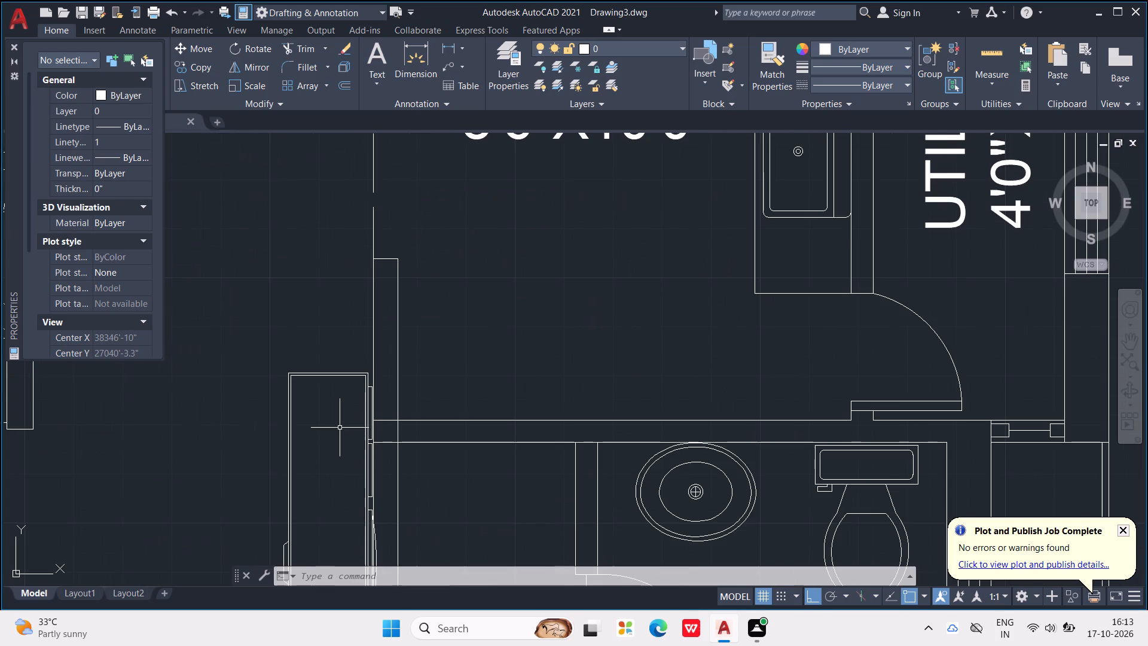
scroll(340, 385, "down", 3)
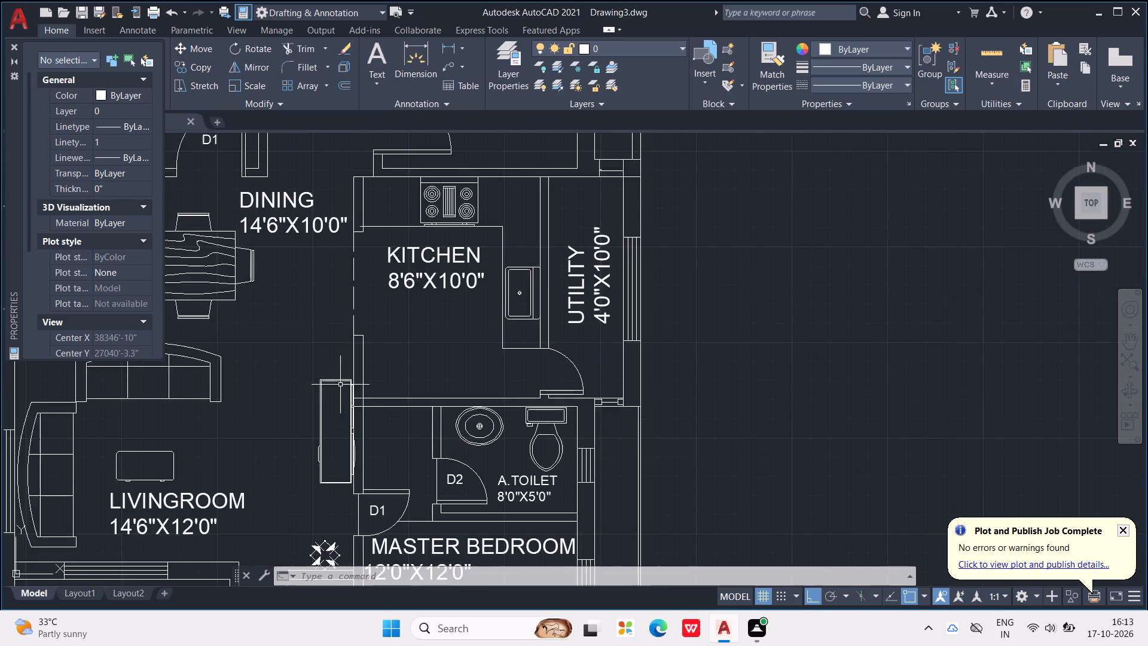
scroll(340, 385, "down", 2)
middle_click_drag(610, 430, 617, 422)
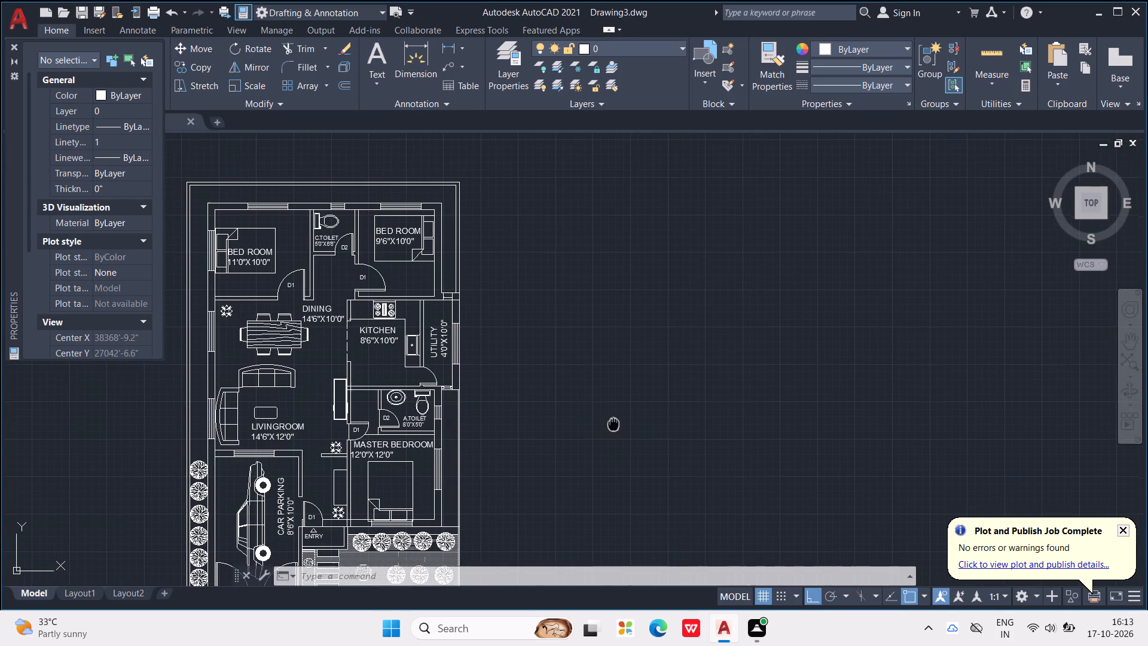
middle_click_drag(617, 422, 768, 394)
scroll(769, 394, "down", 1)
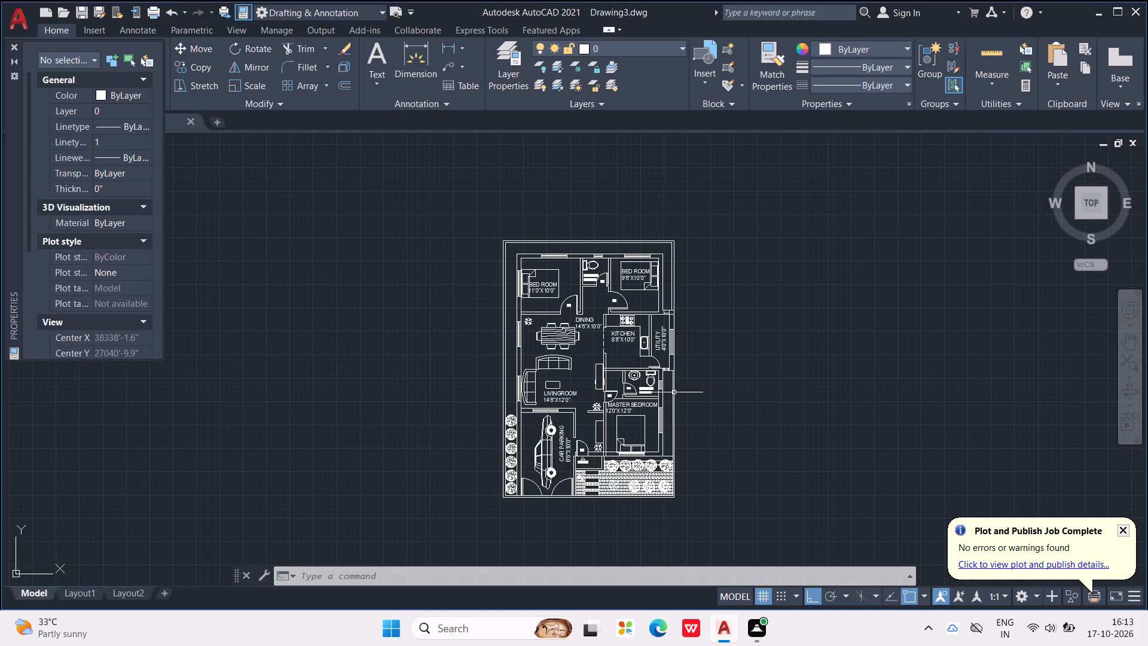
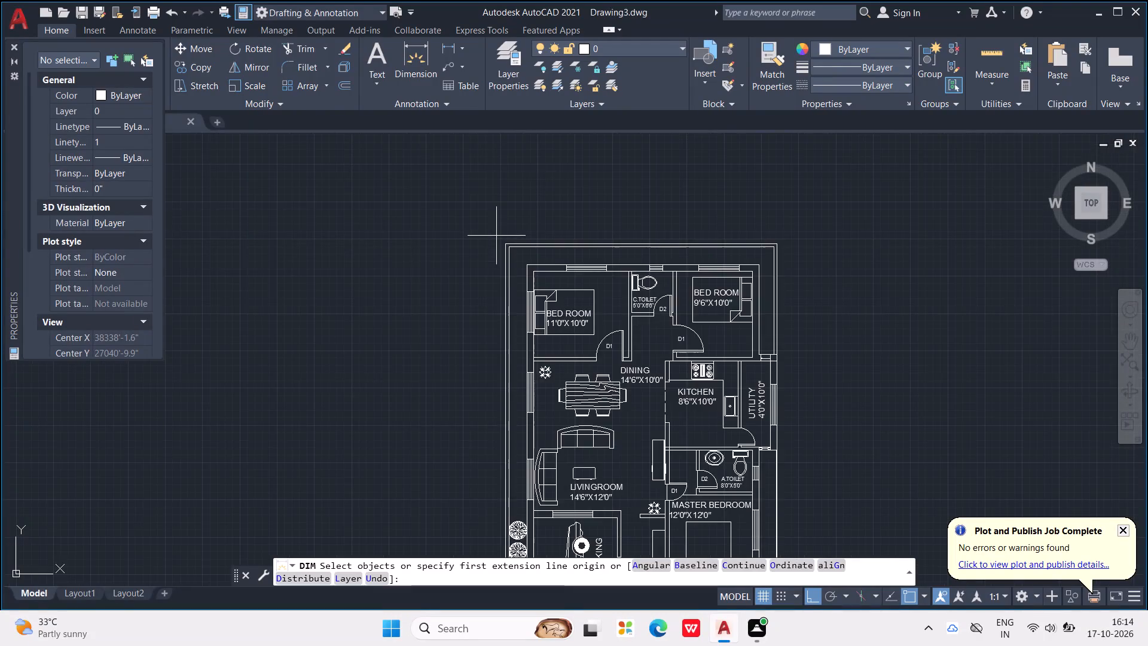
Dimension the house's overall outer width along the rear bedroom wall, placing the dimension line between that wall and the compound wall.
scroll(499, 238, "up", 2)
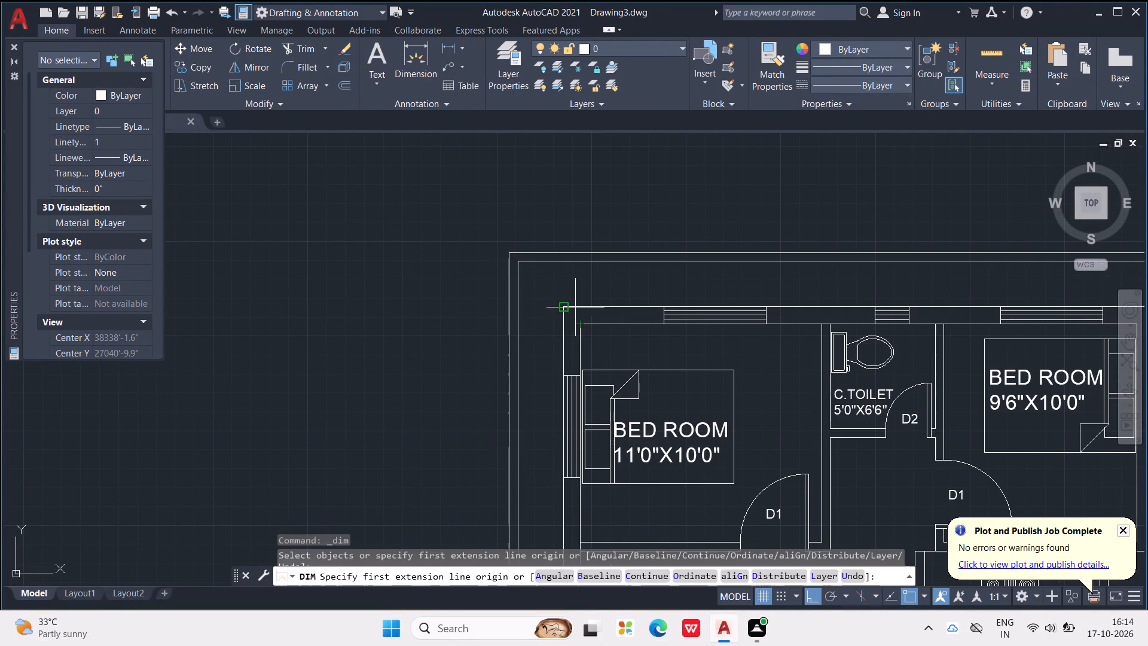
left_click(564, 304)
scroll(697, 294, "down", 1)
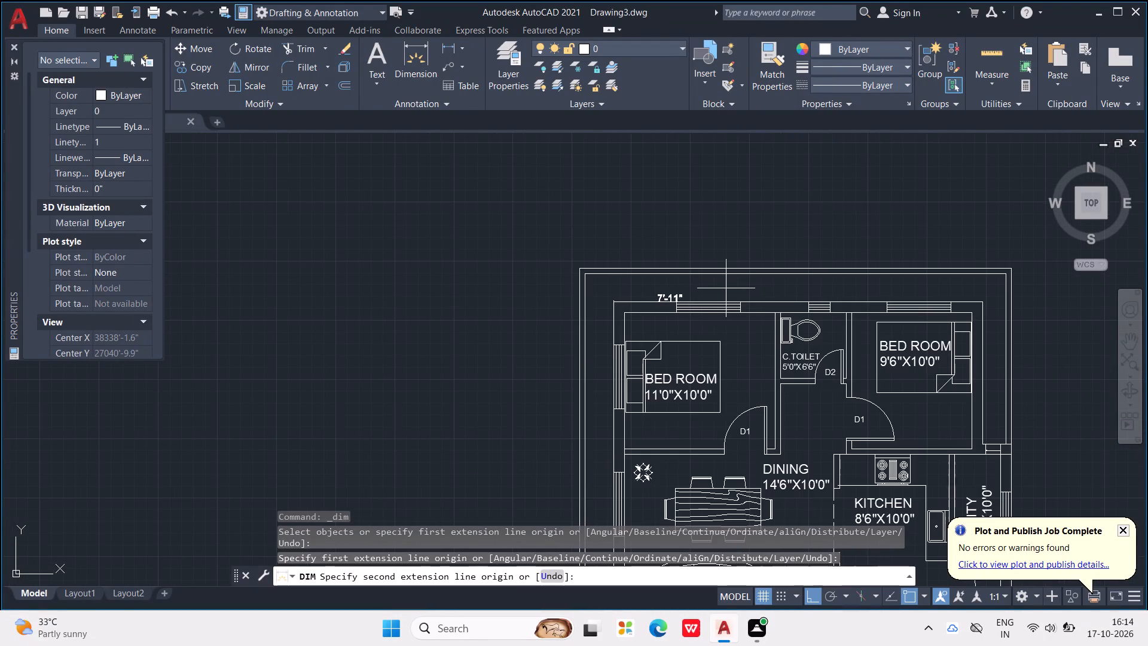
scroll(973, 300, "up", 1)
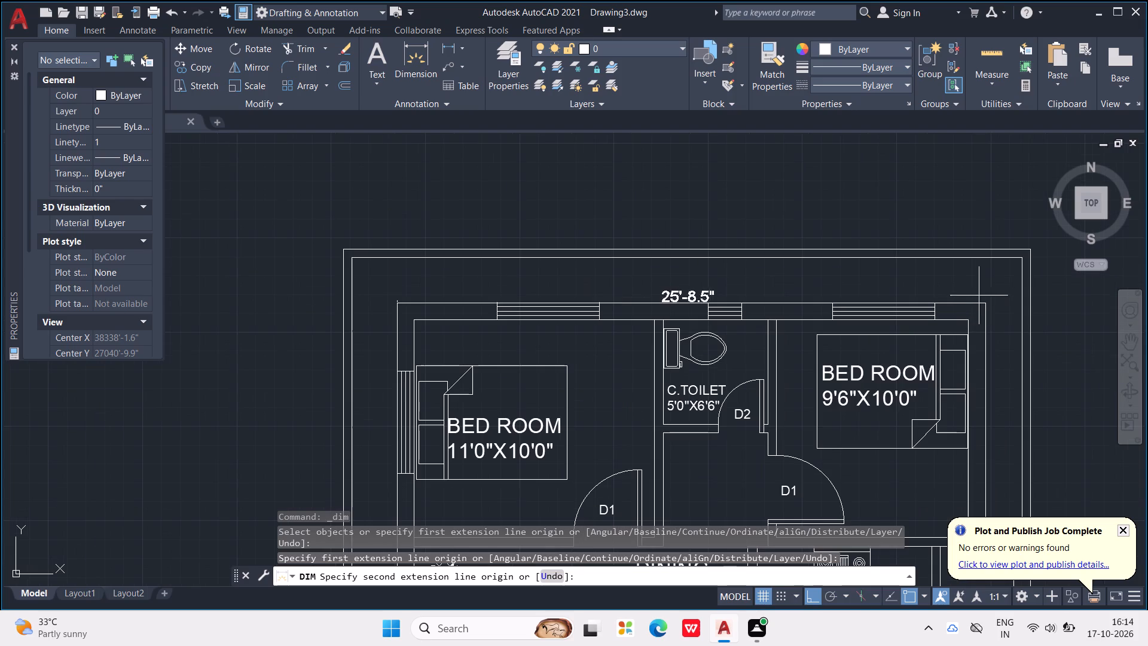
left_click(986, 300)
left_click(986, 290)
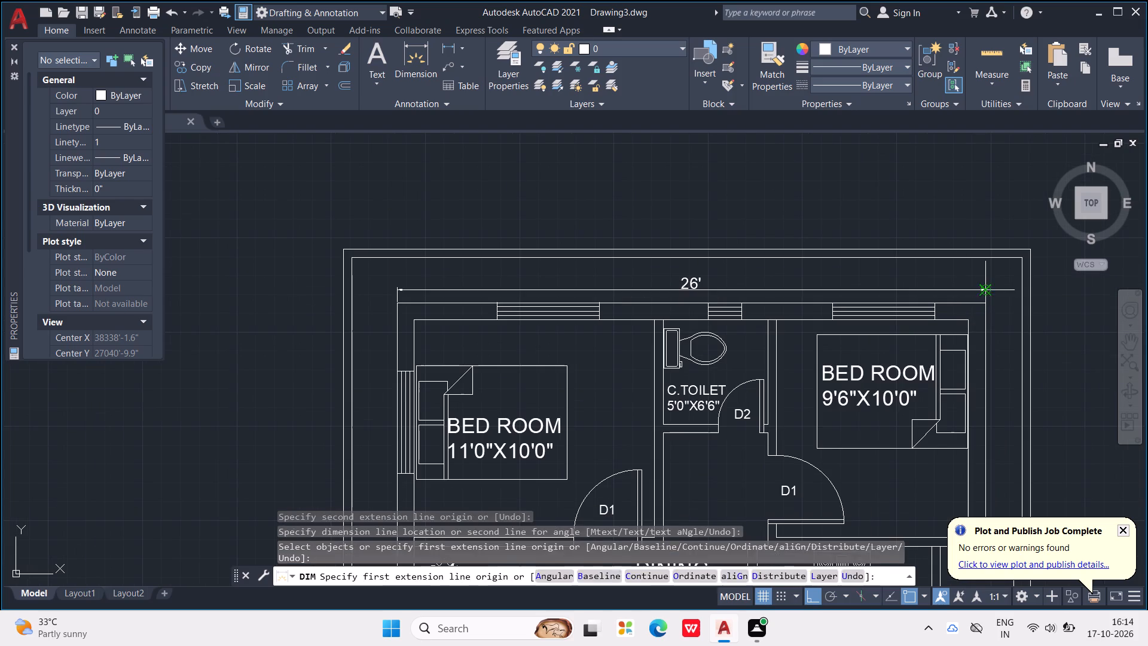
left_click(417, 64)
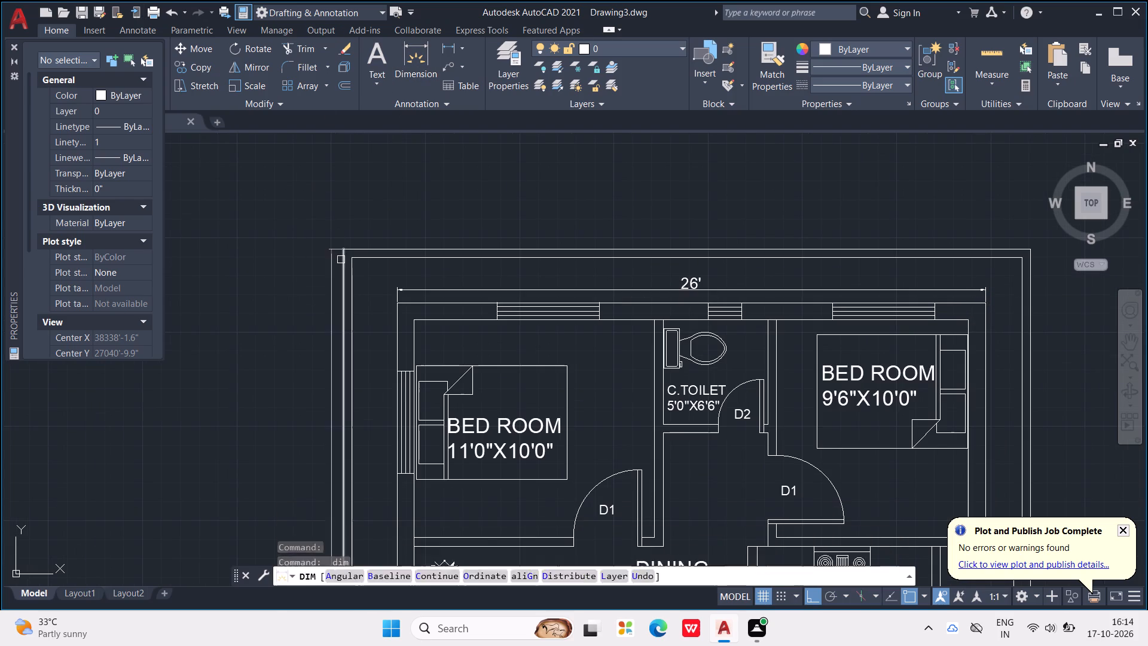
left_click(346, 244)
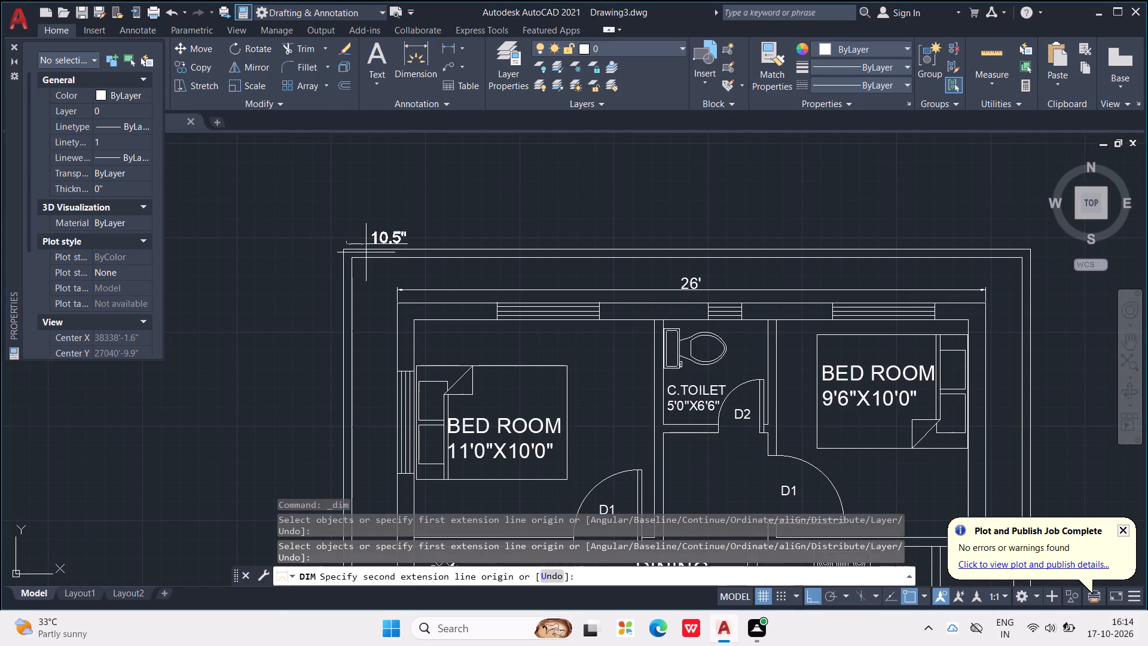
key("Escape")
Dimension the compound wall's overall outer width behind the bedrooms, placing the dimension line outside the wall.
left_click(428, 48)
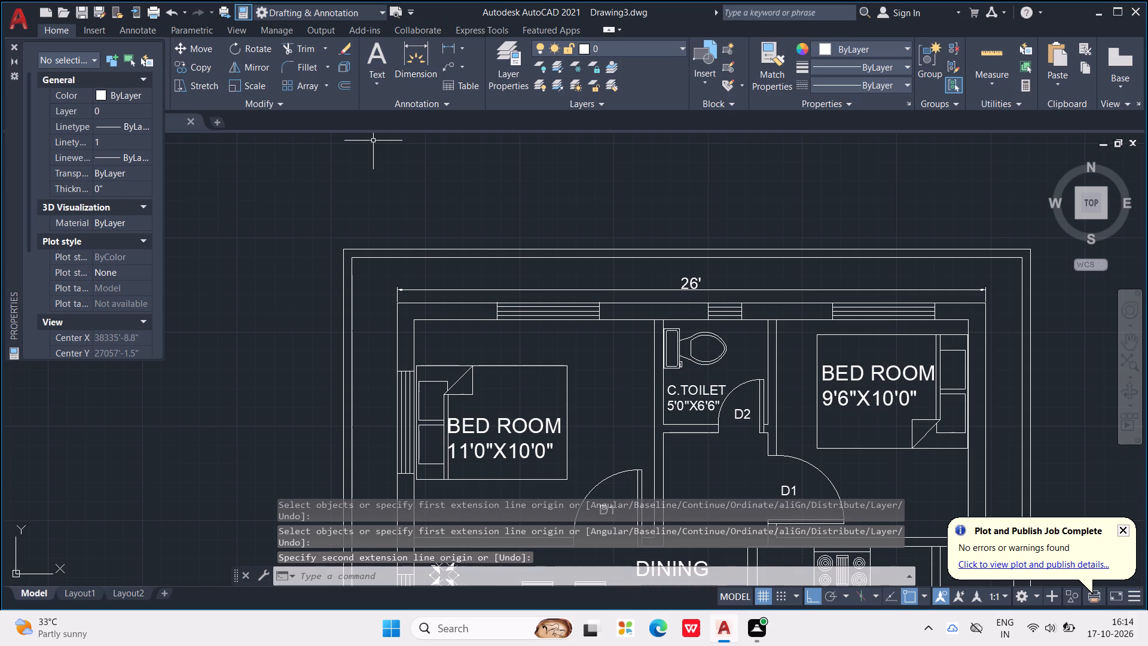
left_click(341, 247)
middle_click_drag(666, 206, 647, 205)
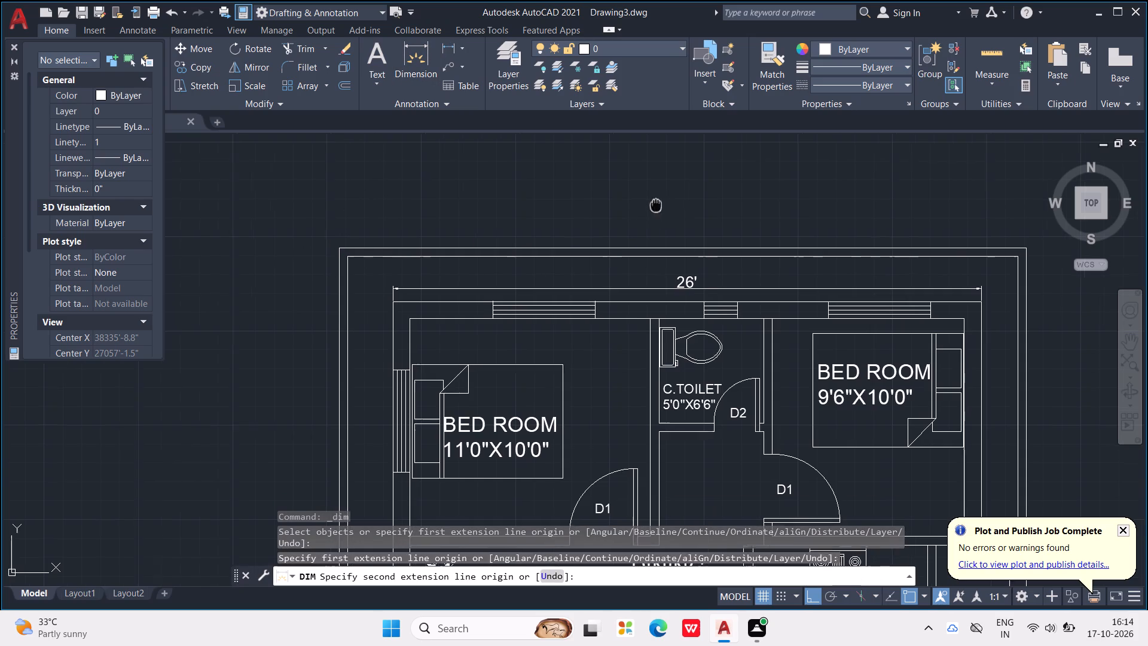
middle_click_drag(647, 205, 582, 214)
left_click(948, 257)
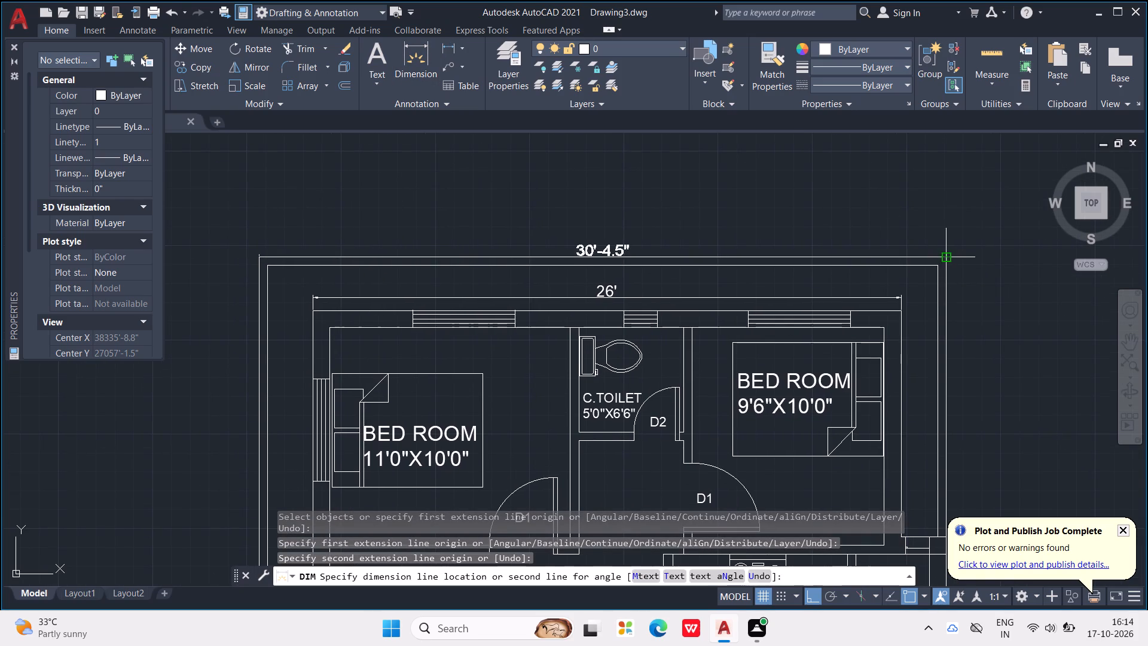
left_click(935, 215)
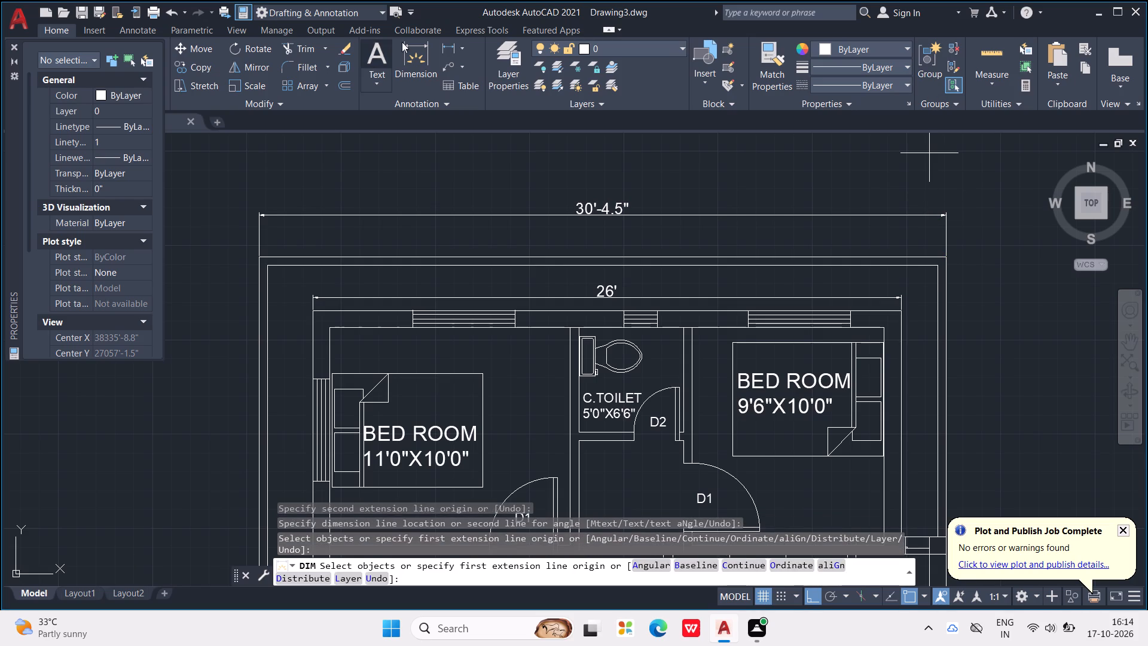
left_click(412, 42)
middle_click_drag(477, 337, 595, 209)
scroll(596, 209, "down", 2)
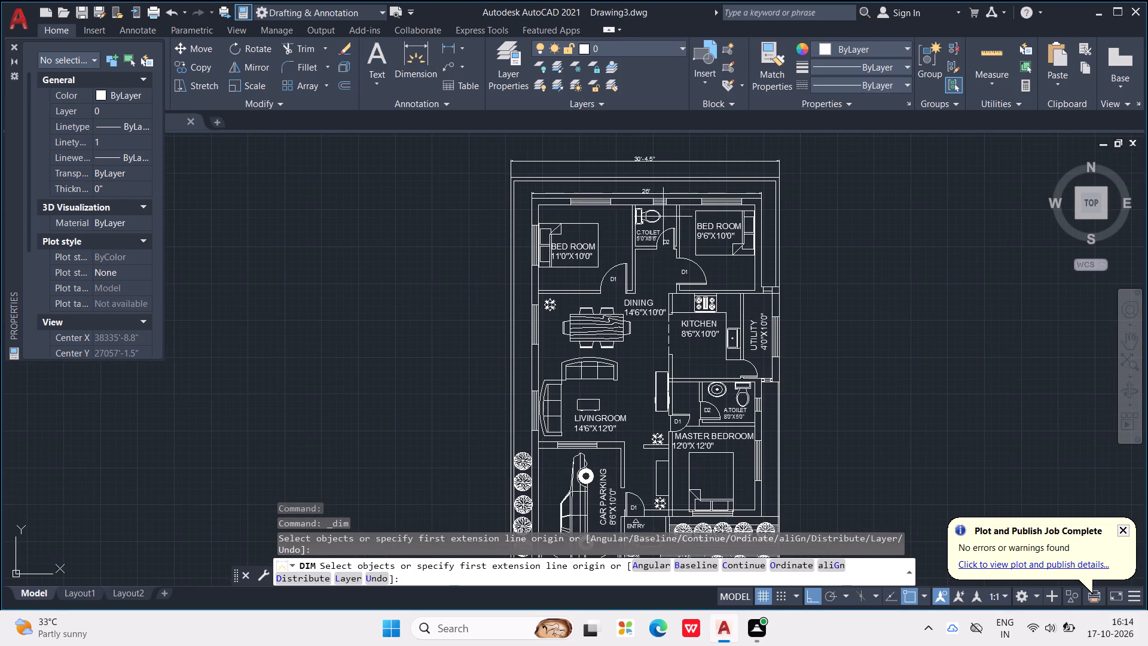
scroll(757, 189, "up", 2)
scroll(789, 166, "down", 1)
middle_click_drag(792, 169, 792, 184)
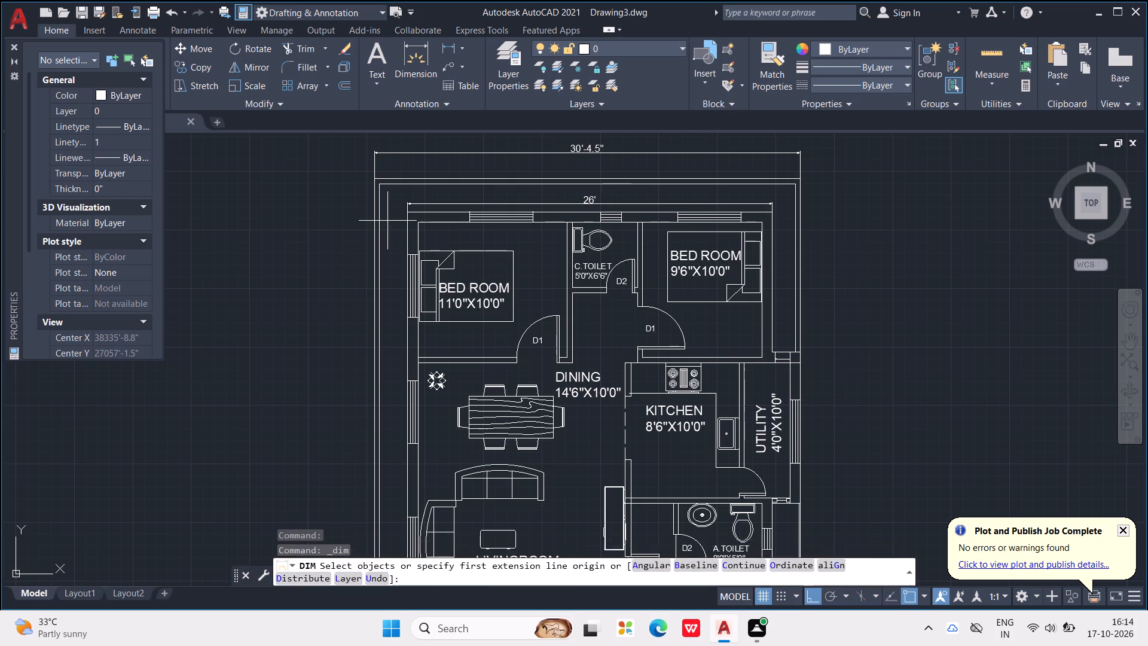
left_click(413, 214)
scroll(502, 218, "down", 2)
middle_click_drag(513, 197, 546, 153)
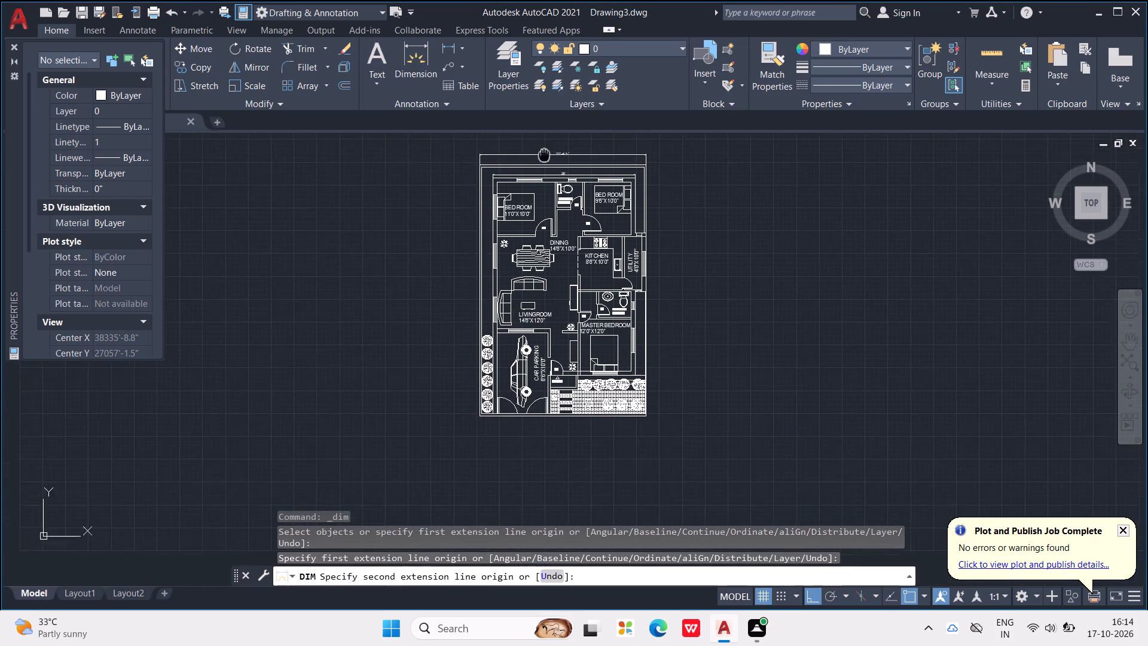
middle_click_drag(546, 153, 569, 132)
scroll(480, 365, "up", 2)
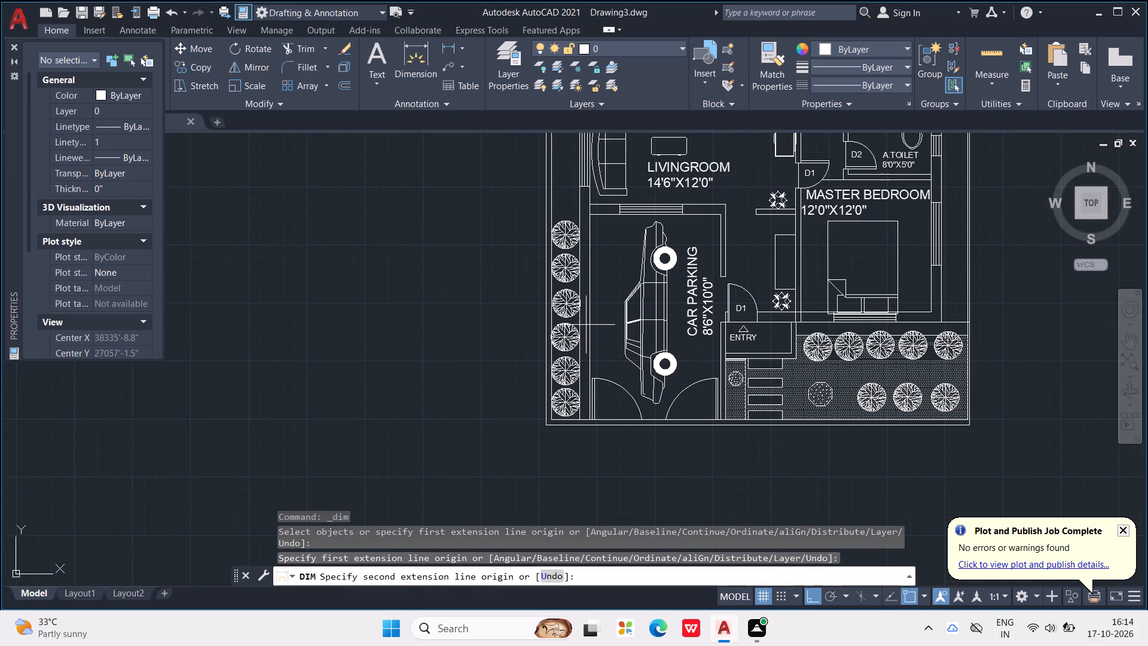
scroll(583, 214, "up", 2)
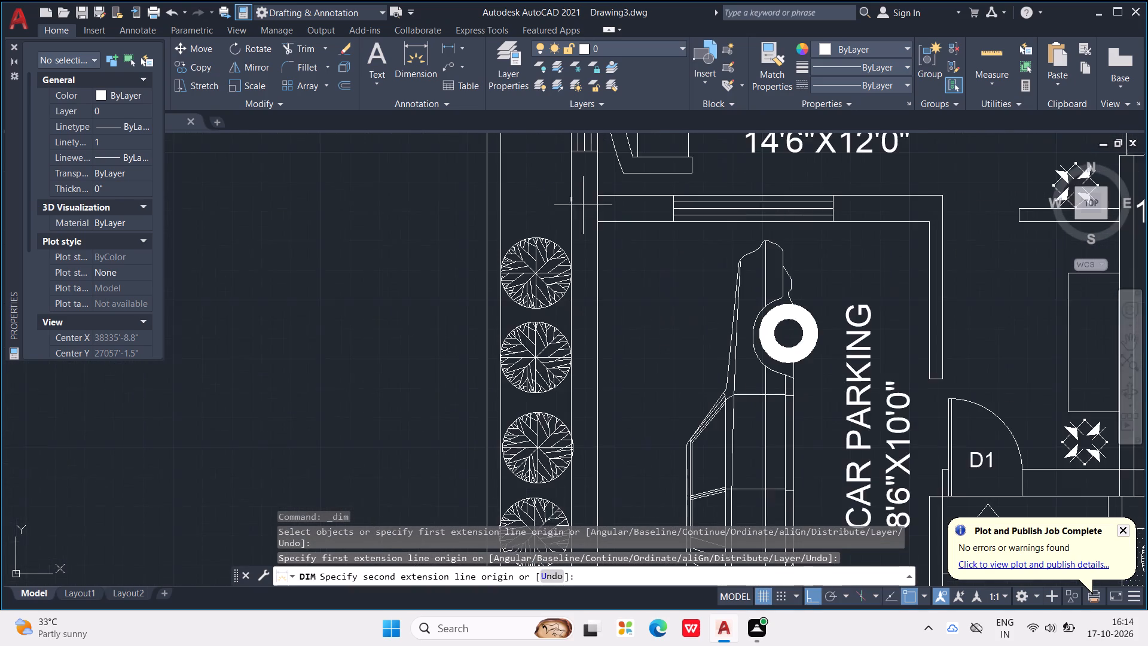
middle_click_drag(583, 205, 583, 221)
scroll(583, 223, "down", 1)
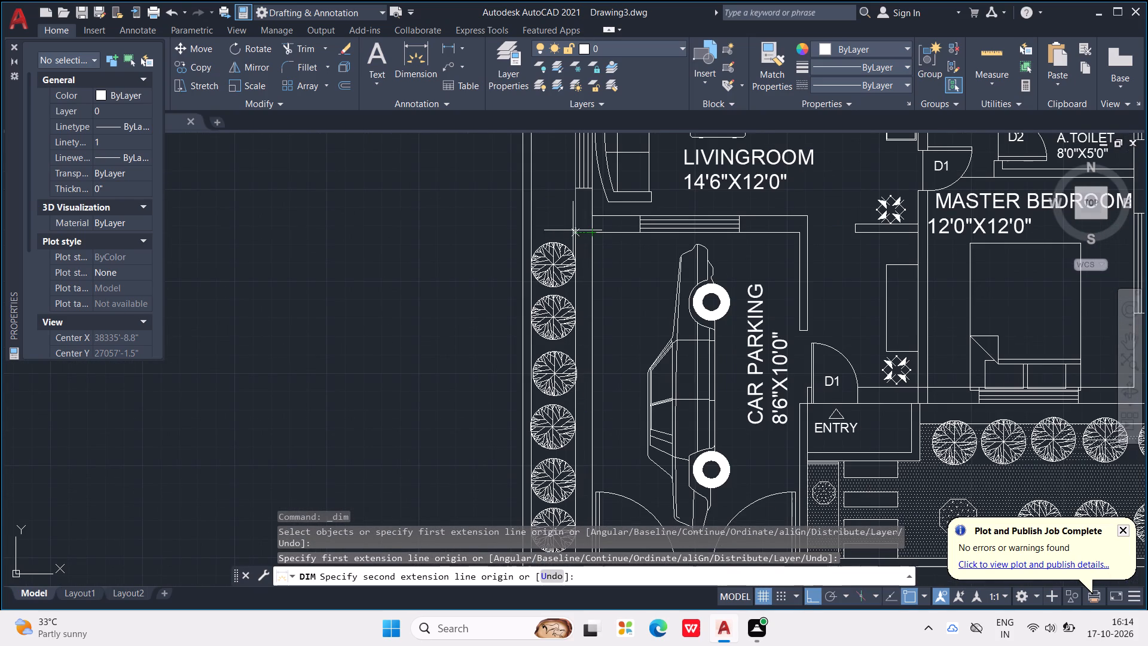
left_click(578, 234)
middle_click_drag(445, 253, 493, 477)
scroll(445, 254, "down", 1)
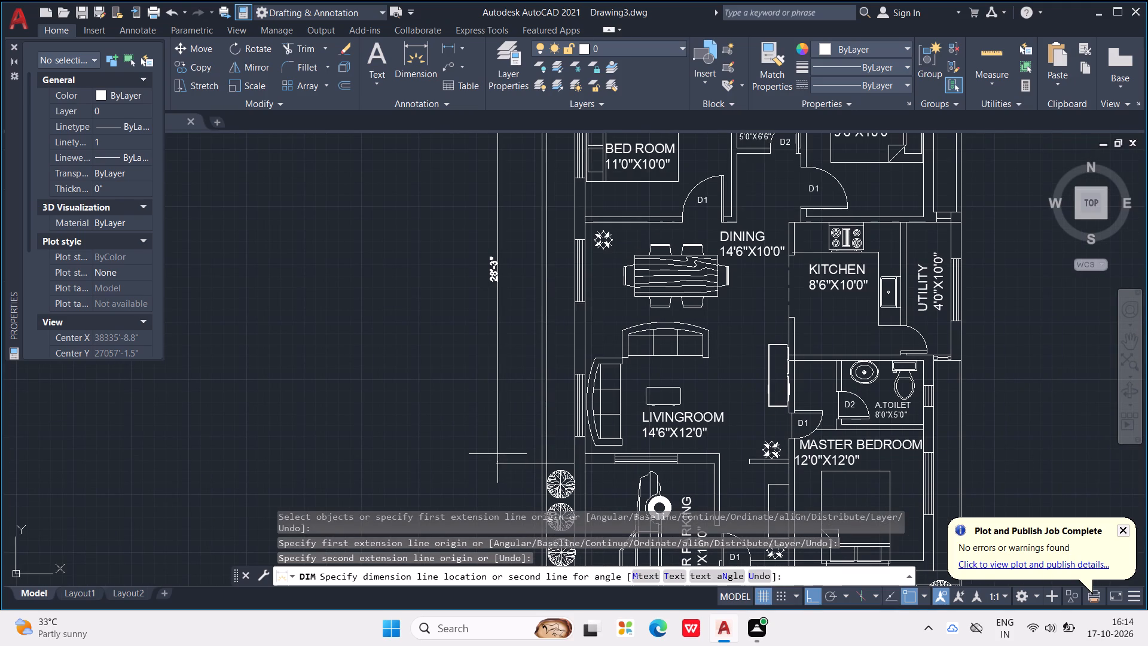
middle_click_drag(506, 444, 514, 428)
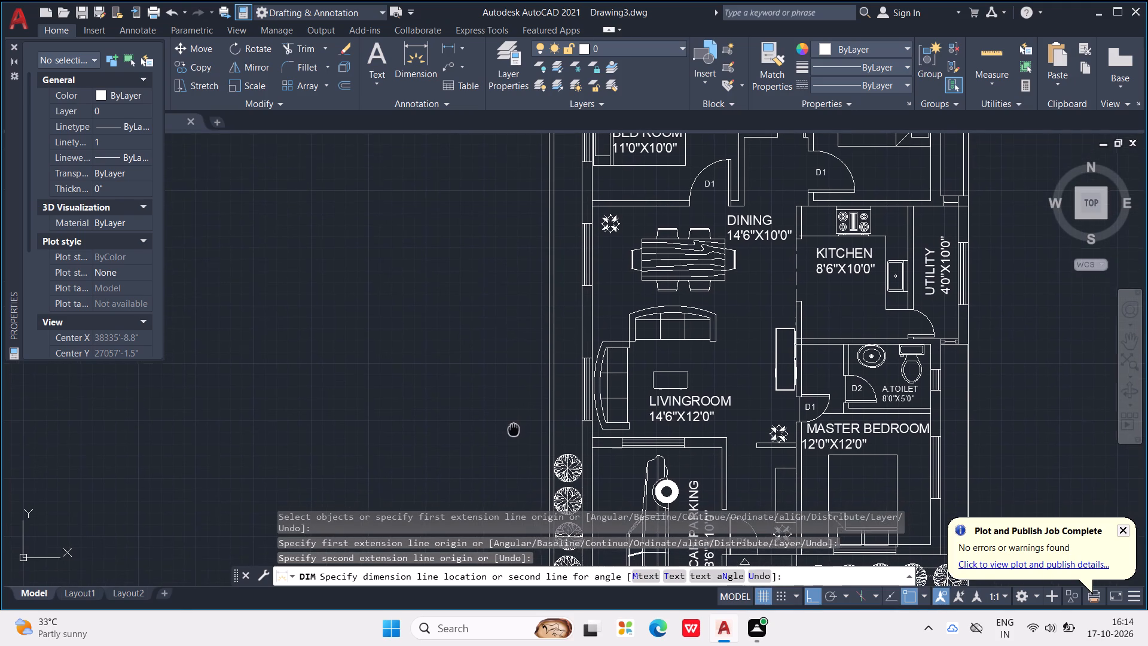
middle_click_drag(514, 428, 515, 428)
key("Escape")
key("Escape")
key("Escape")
Dimension the house's overall depth from the rear bedroom corner to the master bedroom's front corner, outside the compound wall on the utility side.
middle_click_drag(610, 372, 537, 388)
scroll(610, 372, "down", 1)
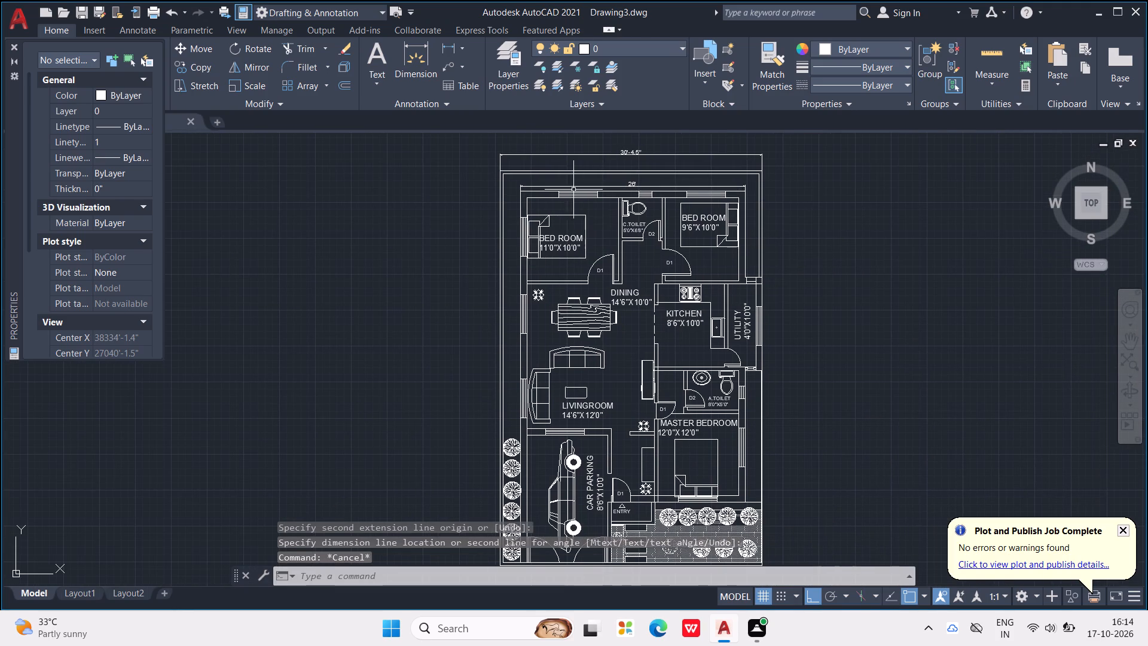
left_click(417, 51)
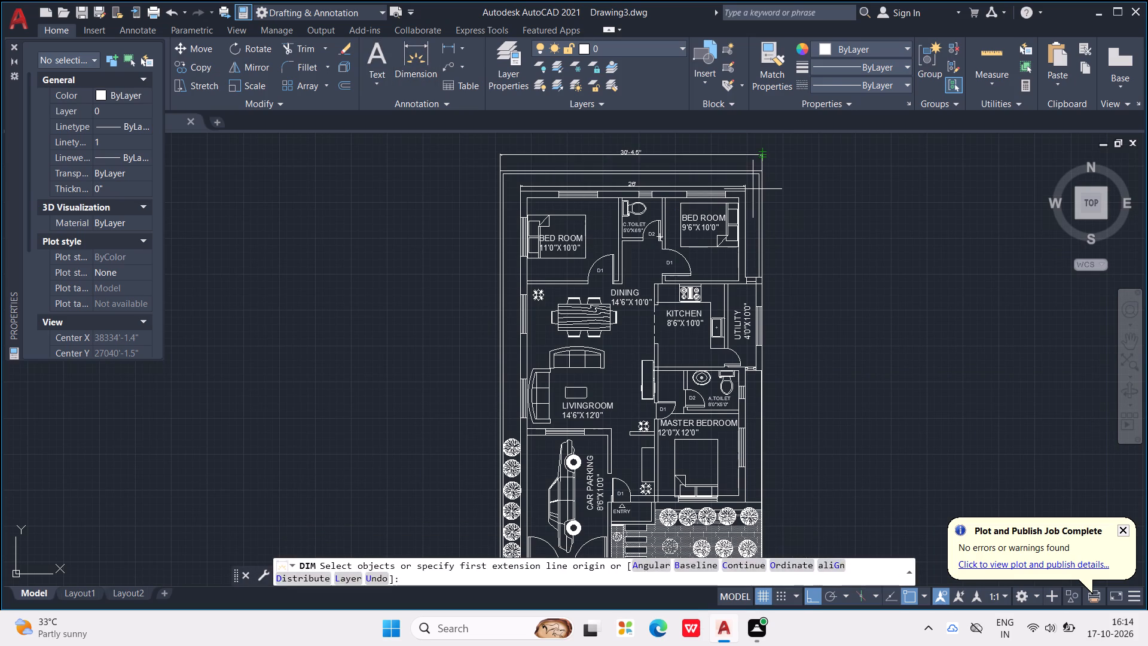
scroll(731, 179, "up", 2)
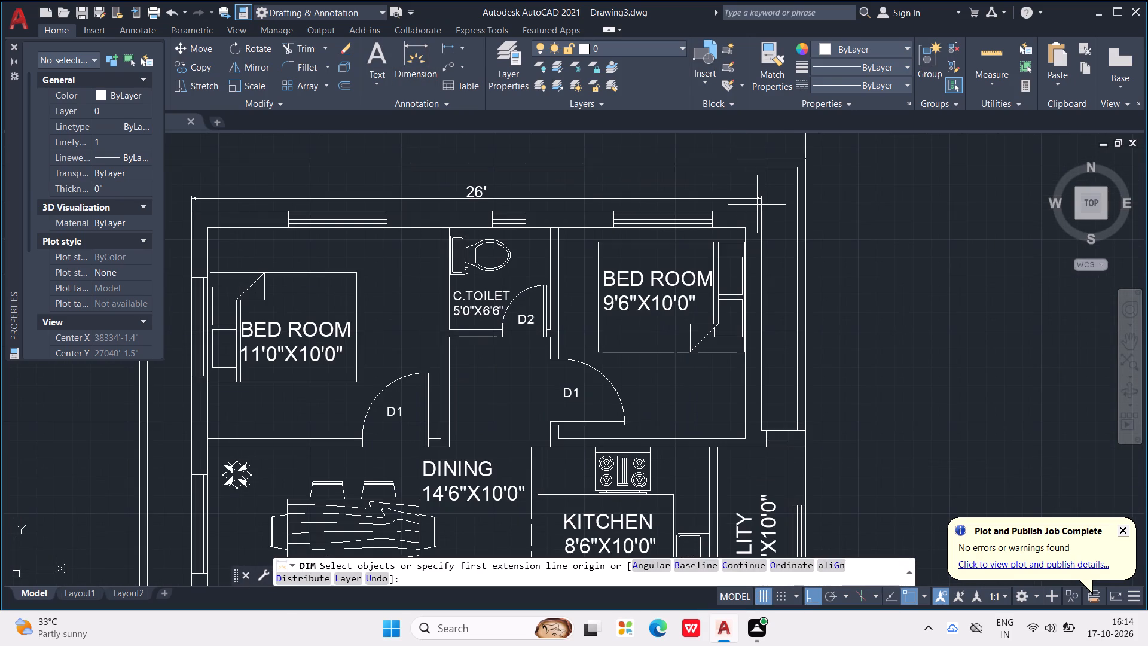
left_click(766, 214)
scroll(766, 214, "down", 3)
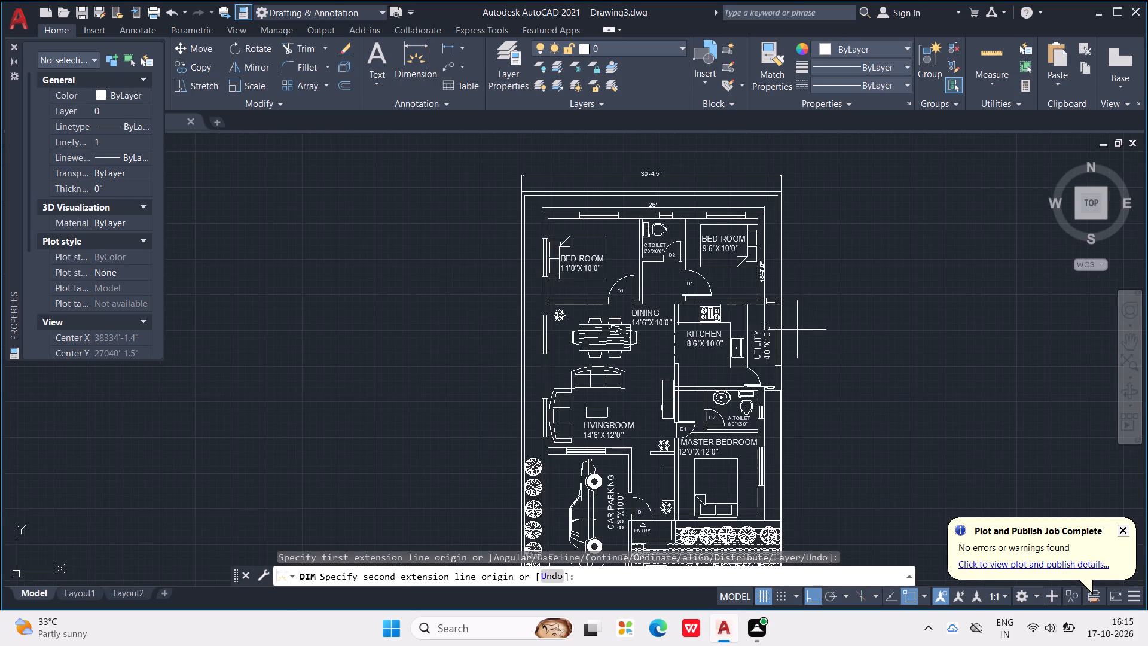
middle_click_drag(797, 330, 796, 246)
scroll(783, 410, "up", 1)
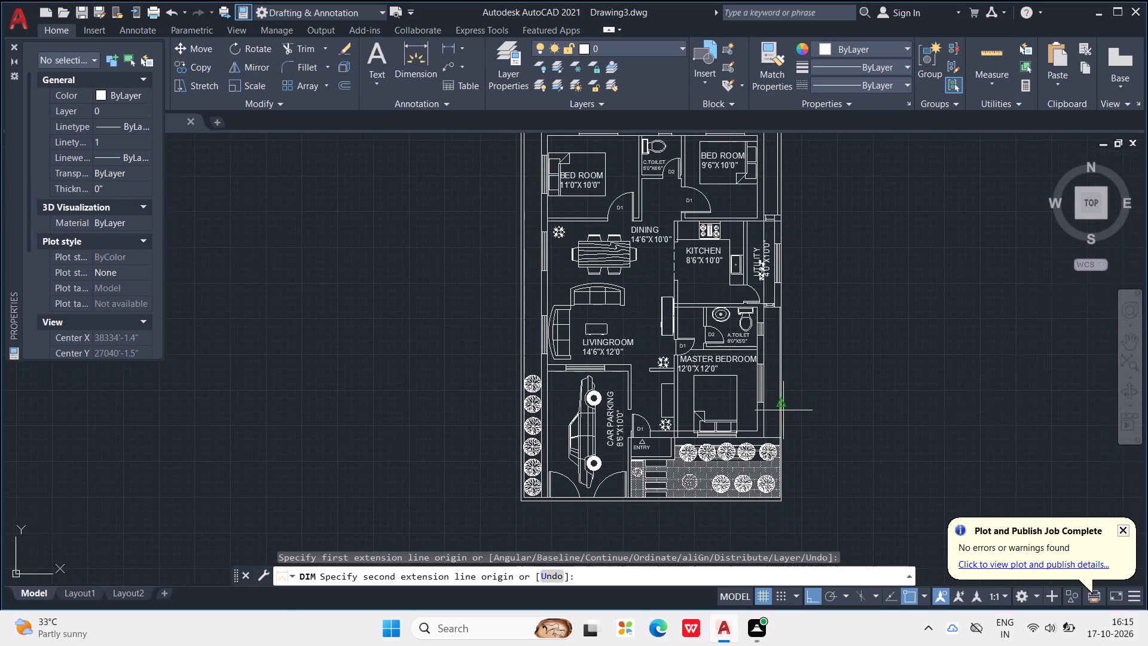
scroll(783, 410, "up", 1)
middle_click_drag(778, 444, 781, 374)
left_click(729, 413)
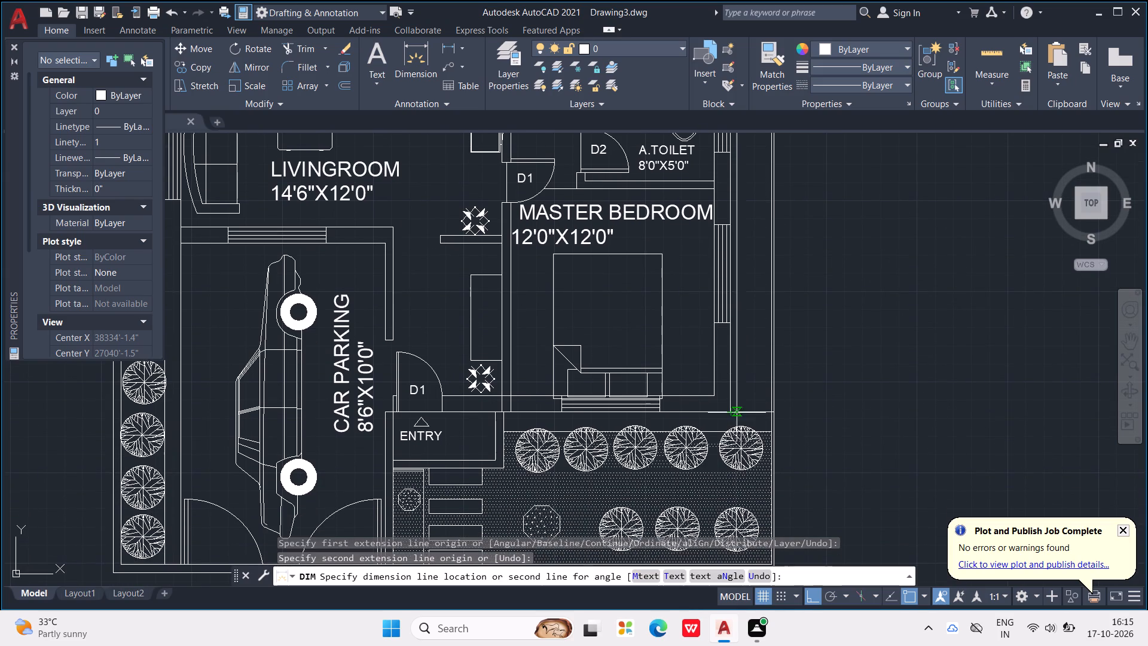
middle_click_drag(841, 409, 842, 501)
scroll(841, 409, "down", 1)
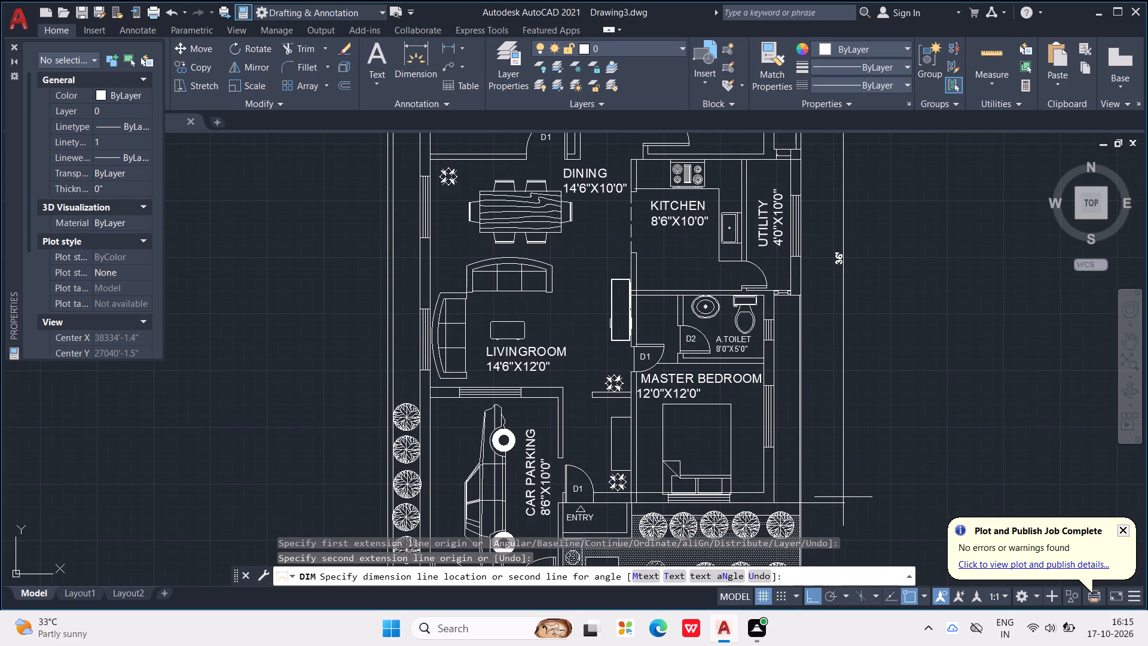
left_click(843, 497)
Dimension the compound wall's full outer length from rear to front corner on the car parking side, just outside the wall.
middle_click_drag(845, 485, 847, 477)
scroll(845, 485, "down", 1)
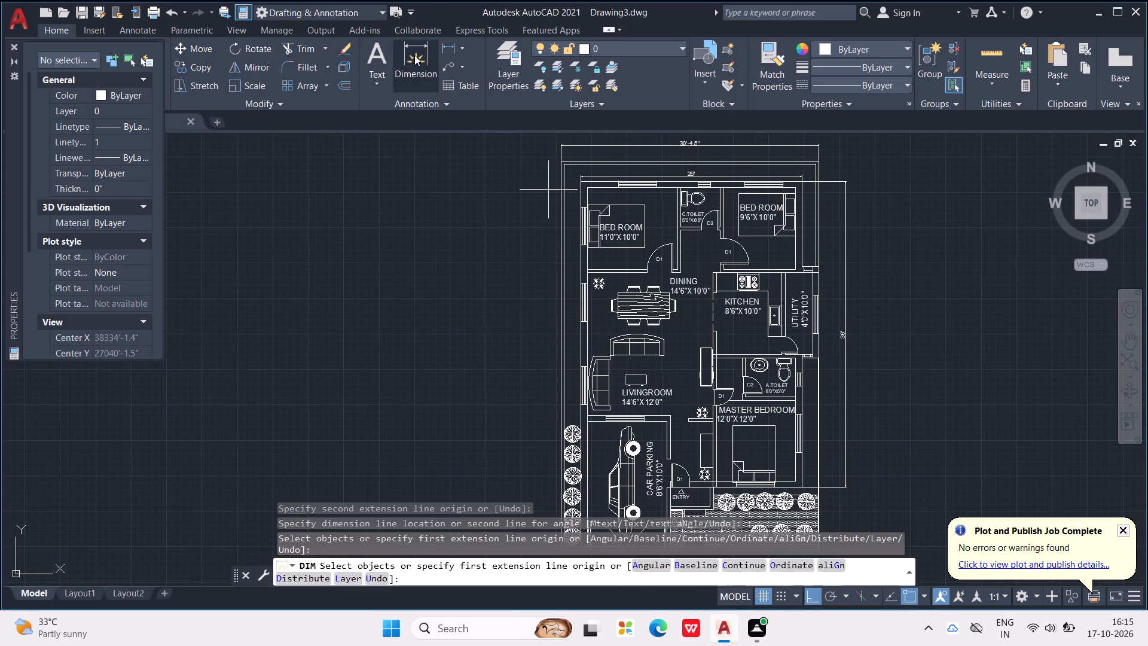
left_click(416, 55)
scroll(572, 158, "up", 3)
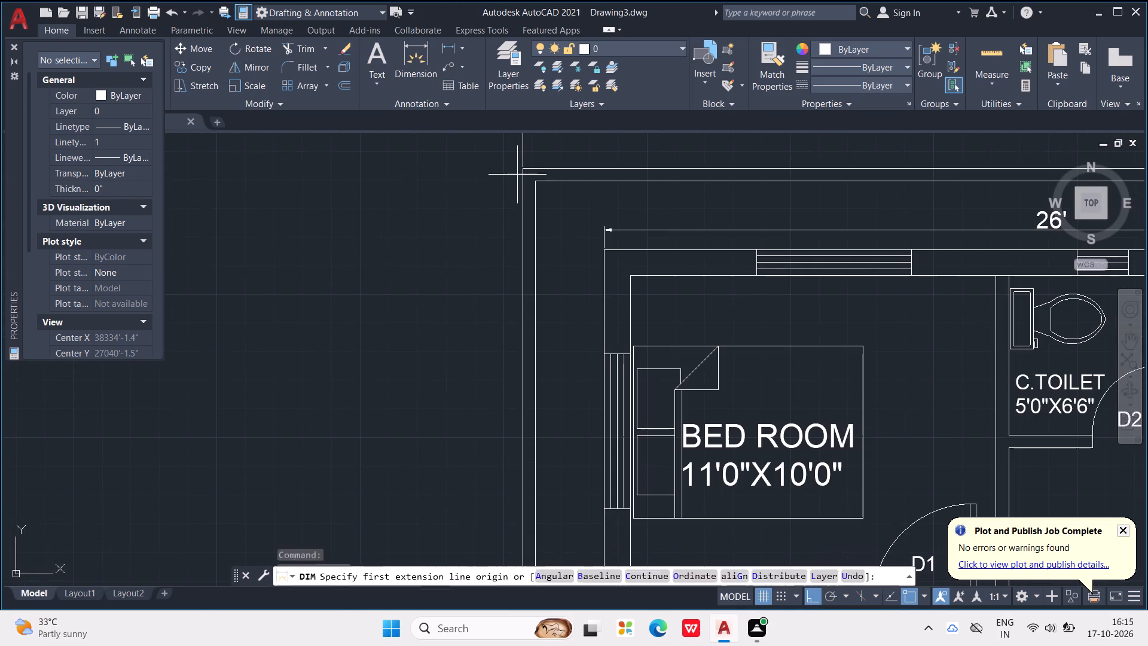
left_click(522, 170)
scroll(527, 167, "down", 5)
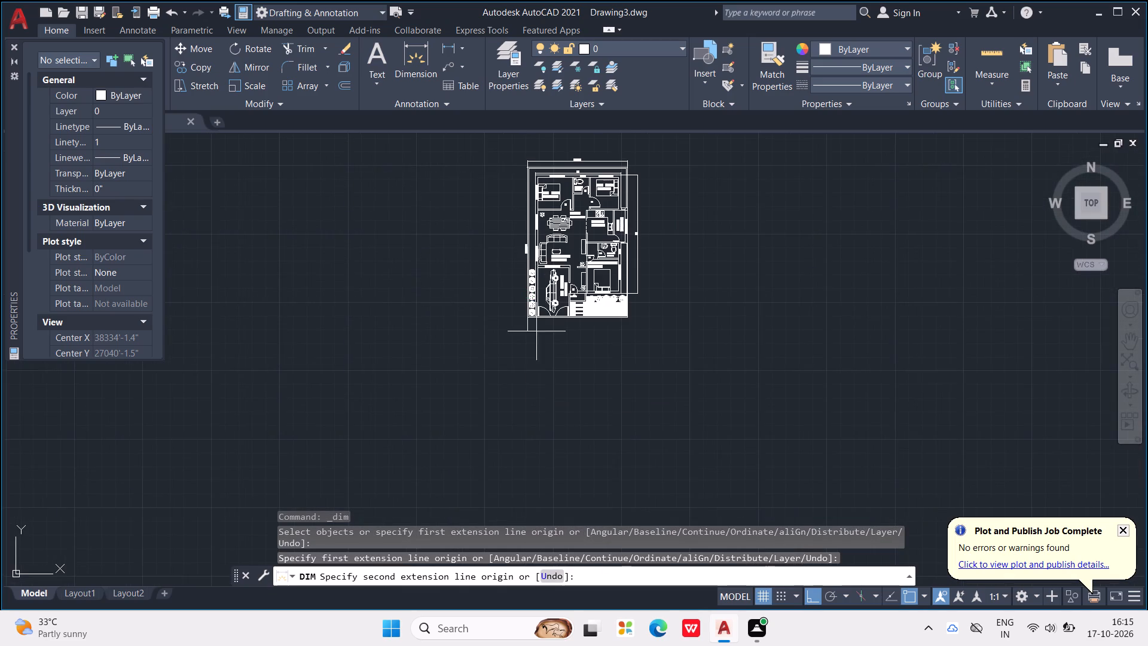
middle_click_drag(537, 334, 579, 325)
scroll(573, 304, "up", 2)
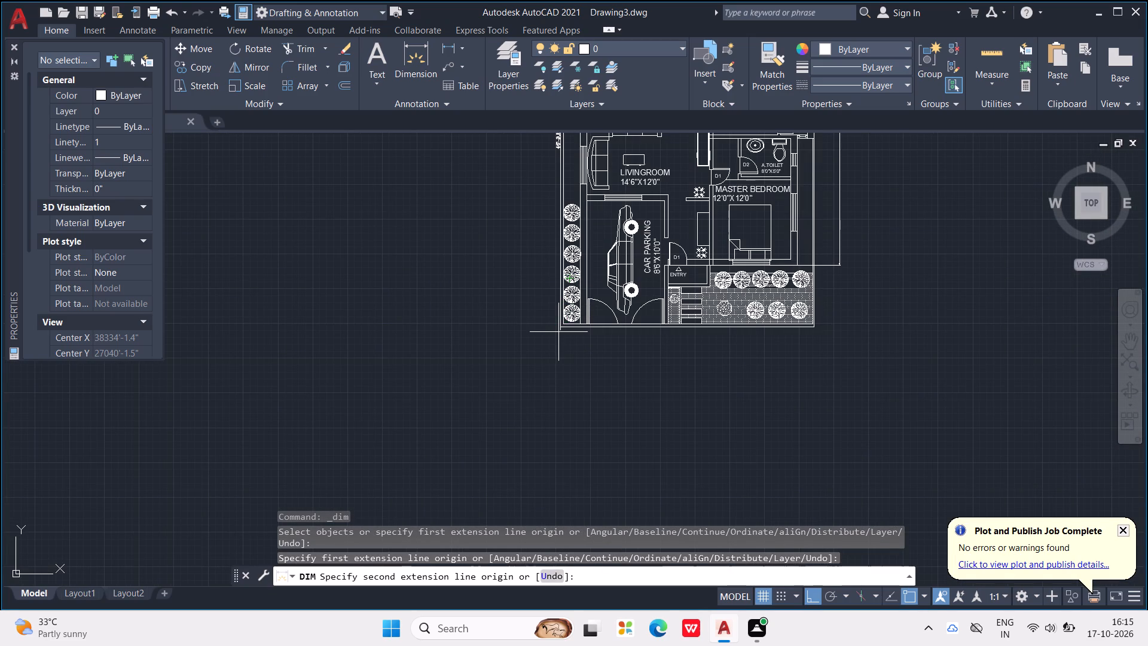
left_click(558, 328)
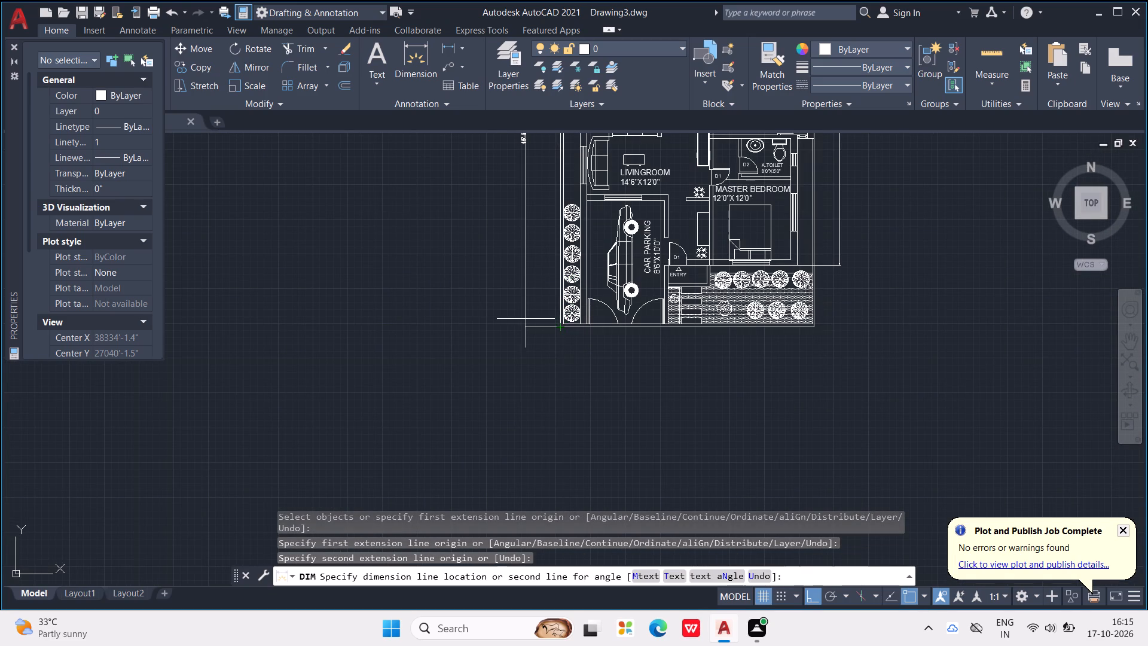
left_click(542, 318)
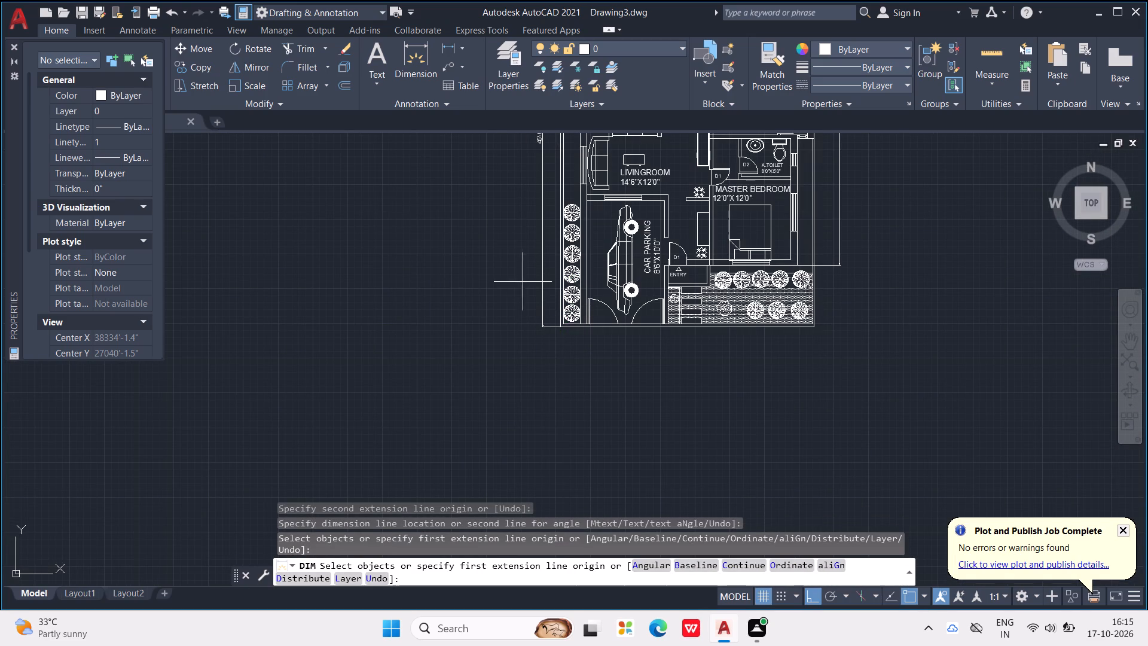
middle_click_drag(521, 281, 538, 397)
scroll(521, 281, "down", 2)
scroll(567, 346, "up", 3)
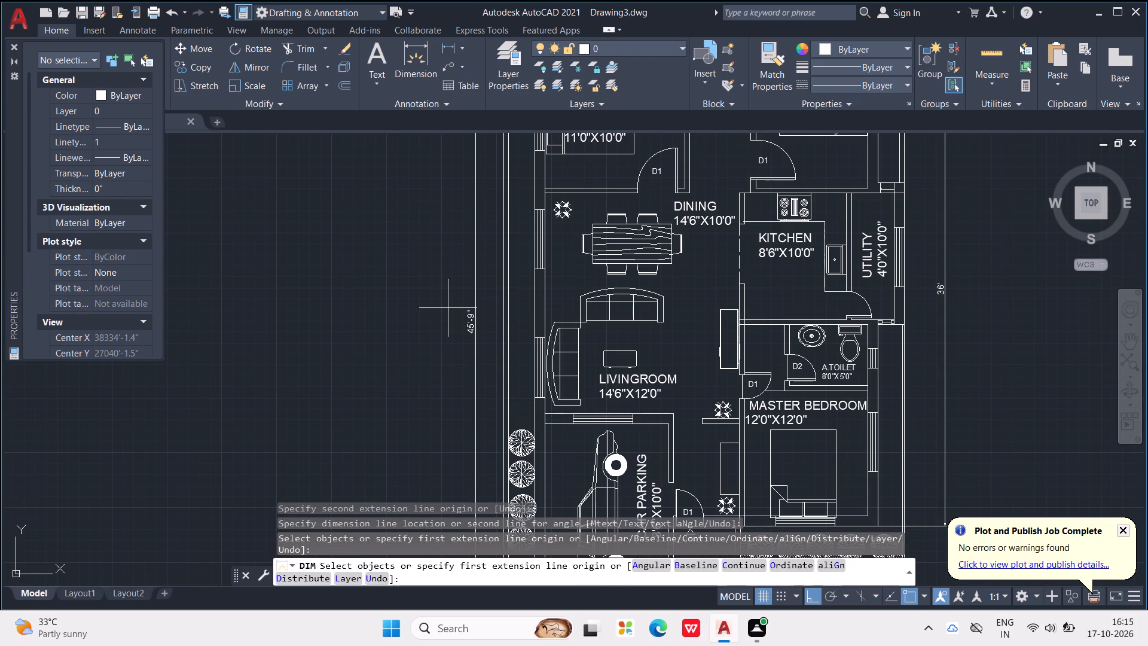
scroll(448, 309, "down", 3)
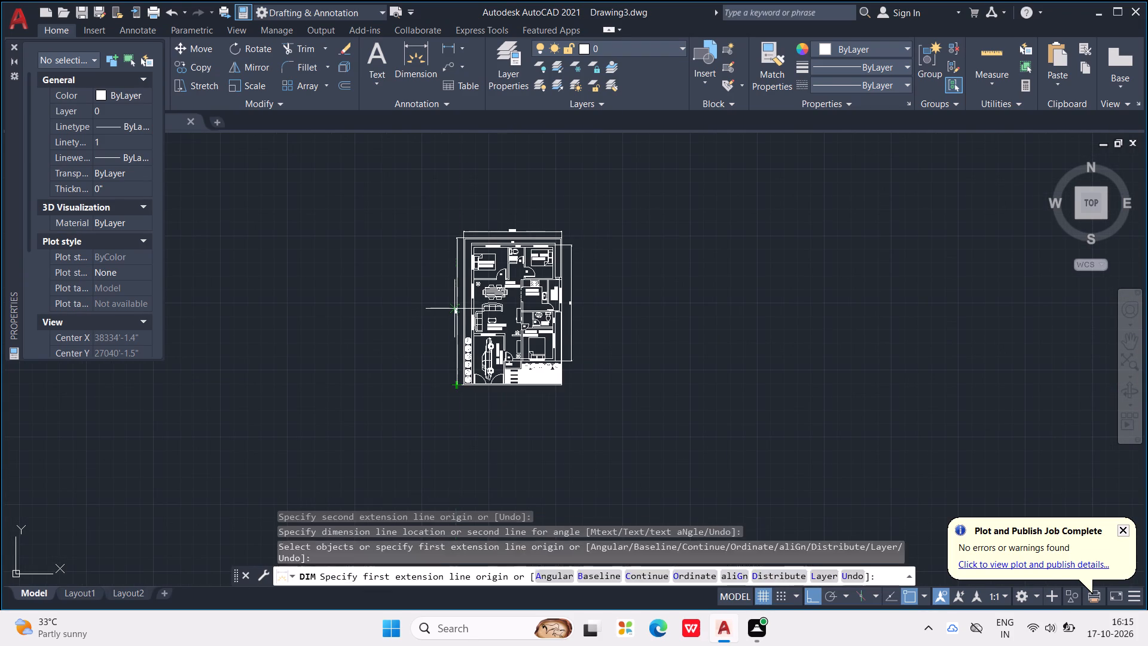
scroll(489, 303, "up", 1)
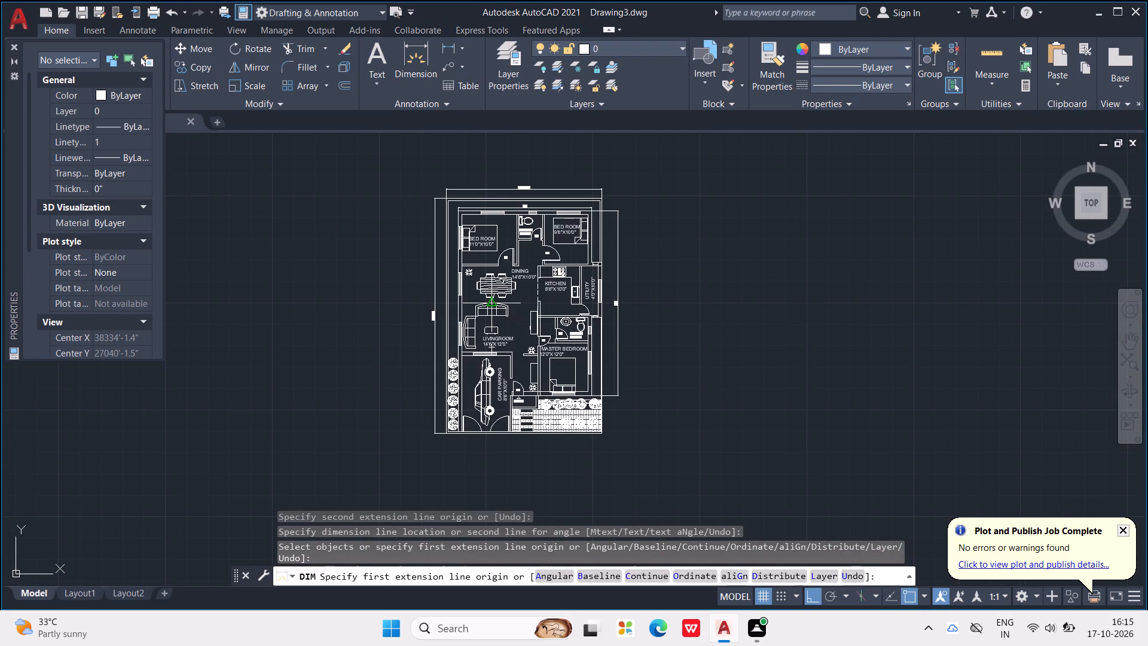
Save the dimensioned floor plan drawing as HIMA in the Documents folder.
key("ctrl+s")
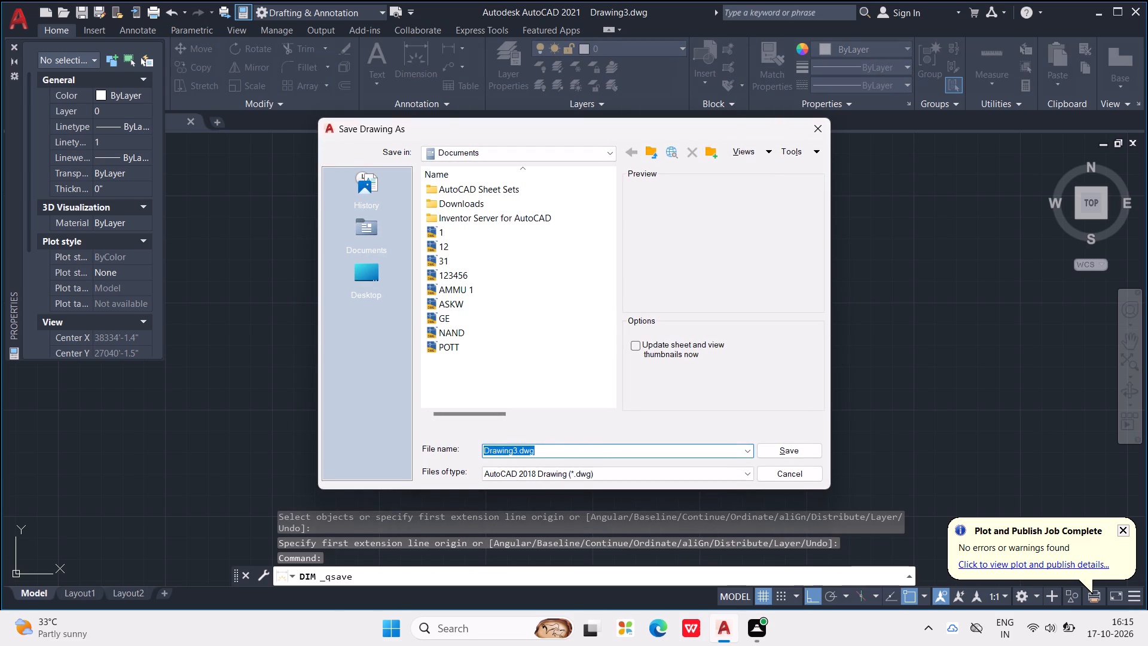
left_click_drag(583, 438, 402, 449)
type("HIMA")
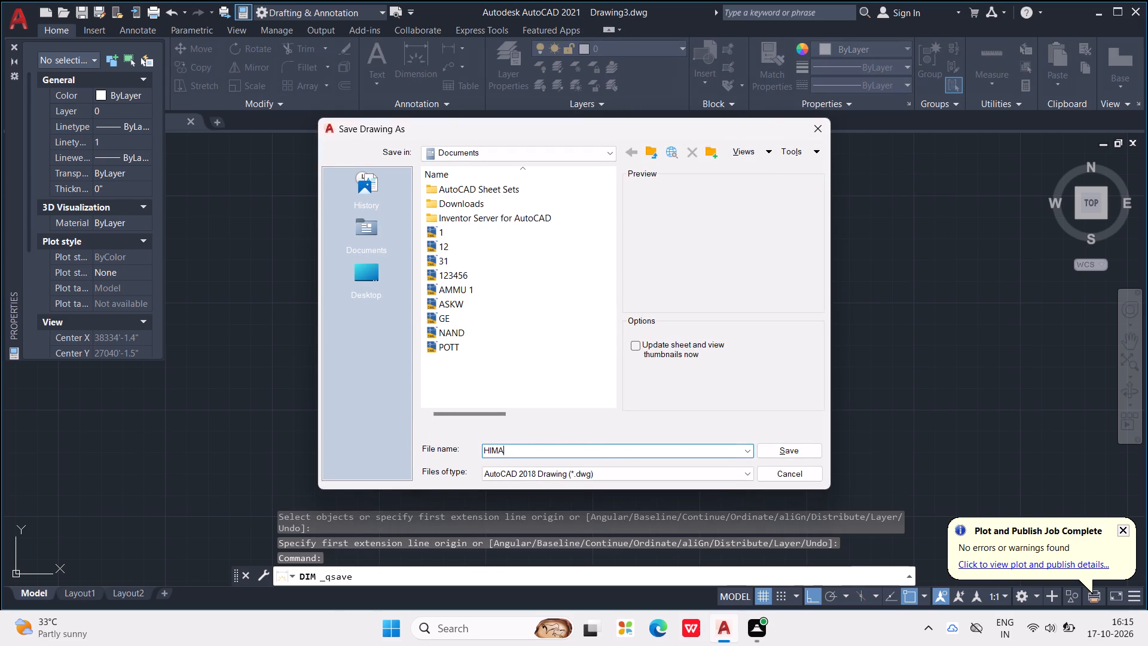
key("Return")
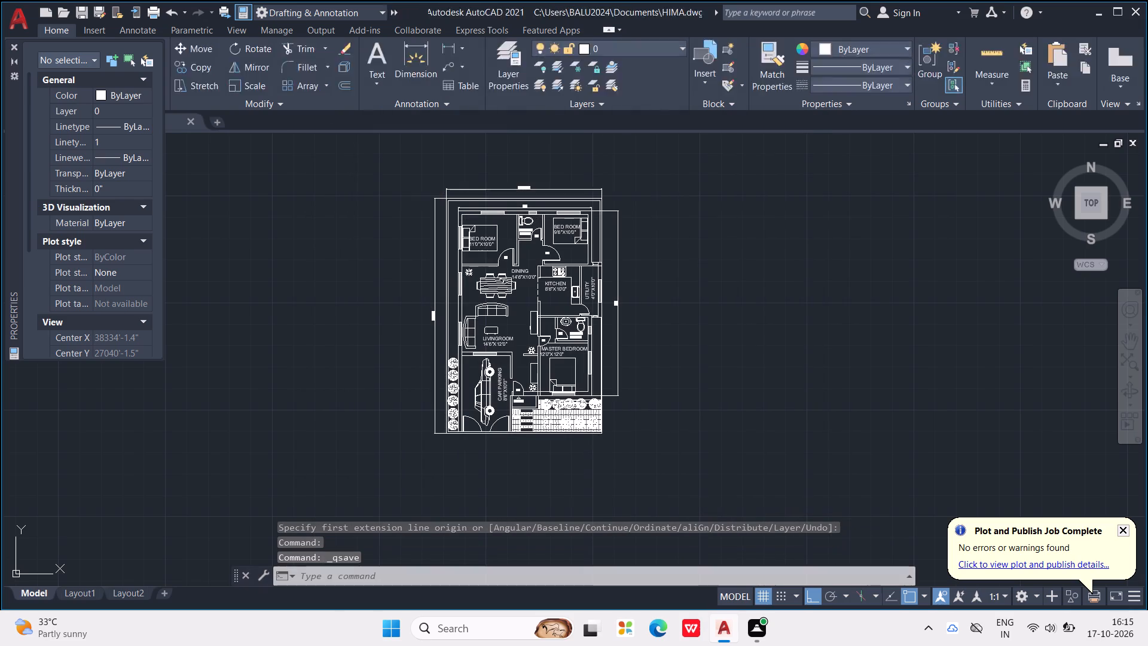
Plot a window around the whole dimensioned floor plan with AutoCAD PDF (High Quality Print), saving it as HIMA-Model.pdf in Documents.
key("ctrl+p")
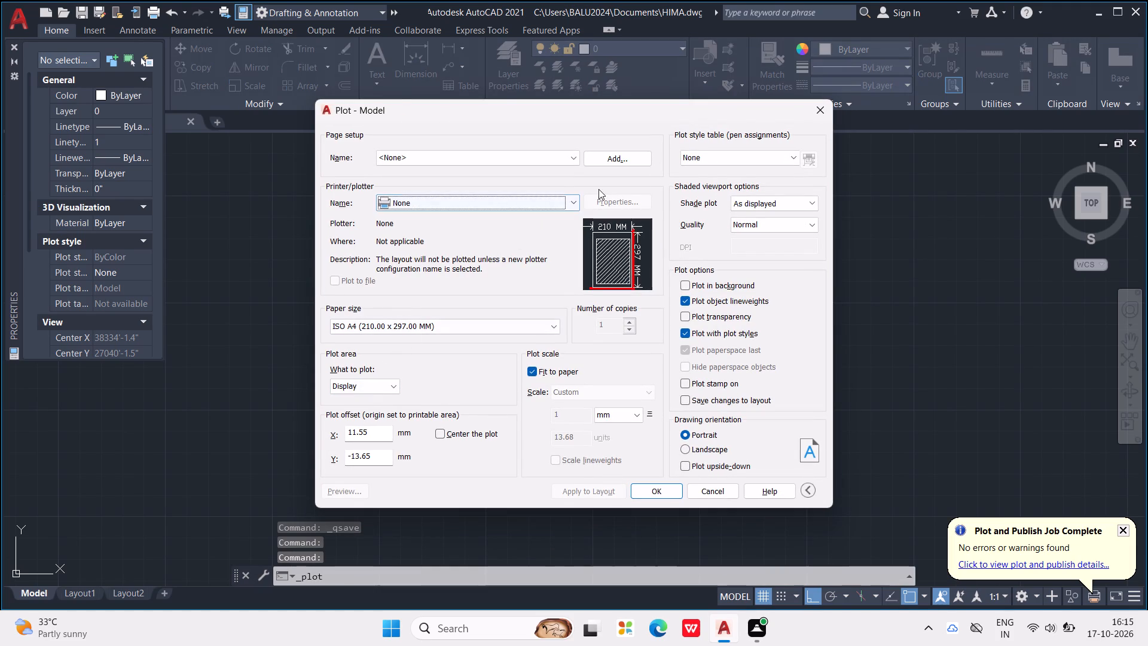
left_click(573, 205)
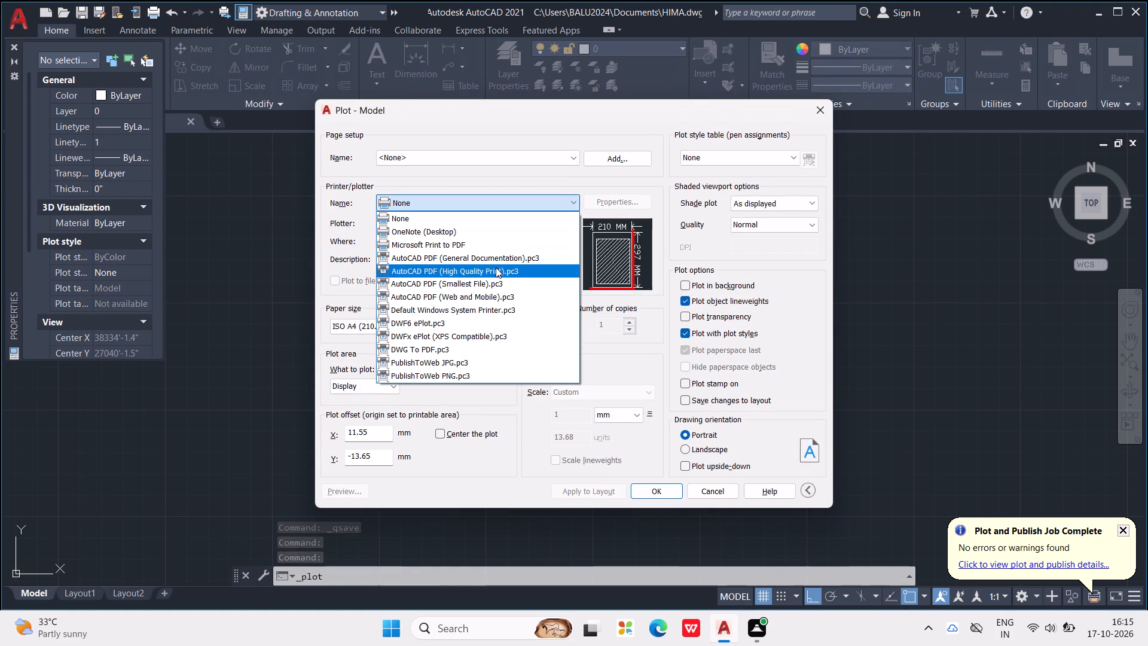
left_click(496, 267)
left_click(356, 379)
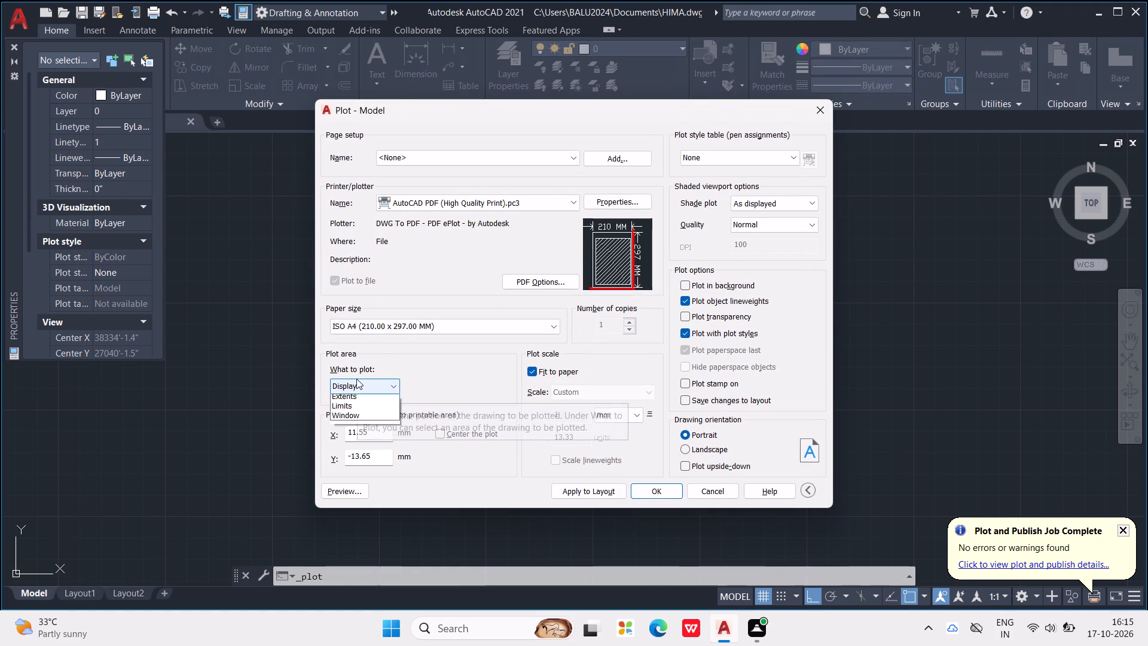
left_click(361, 430)
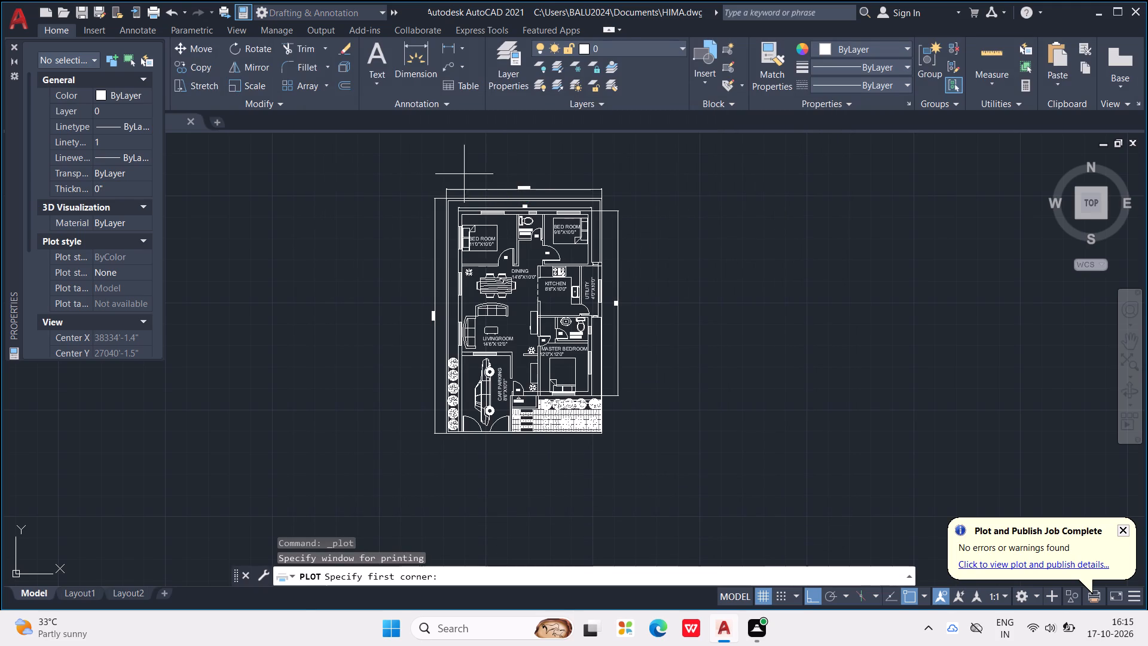
left_click_drag(389, 171, 399, 173)
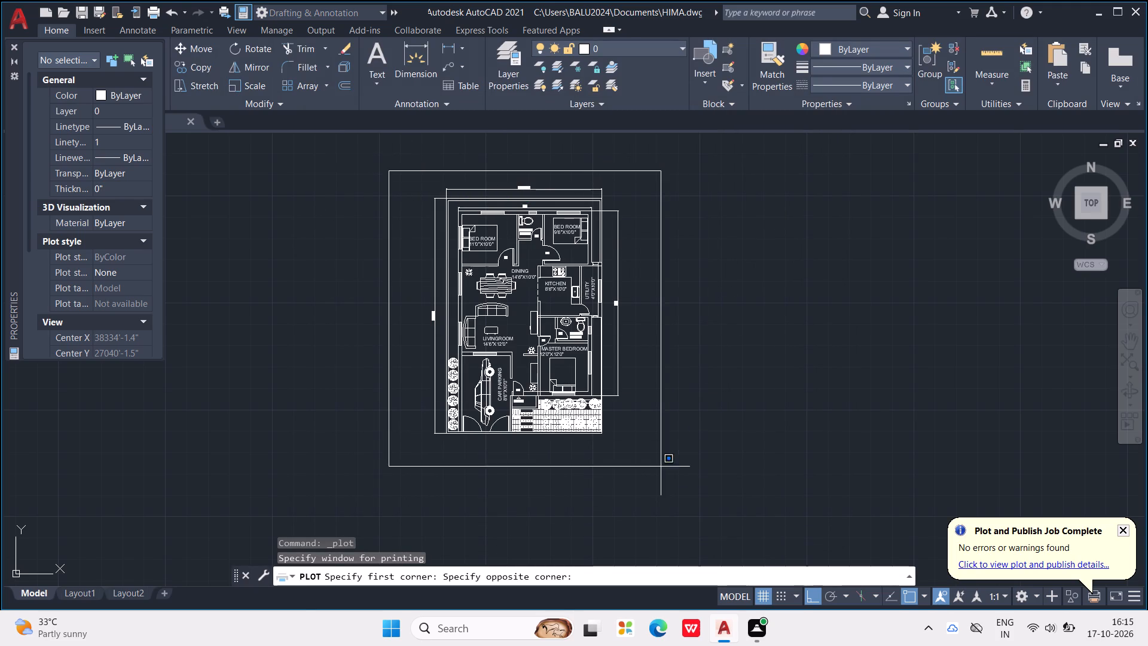
left_click(647, 459)
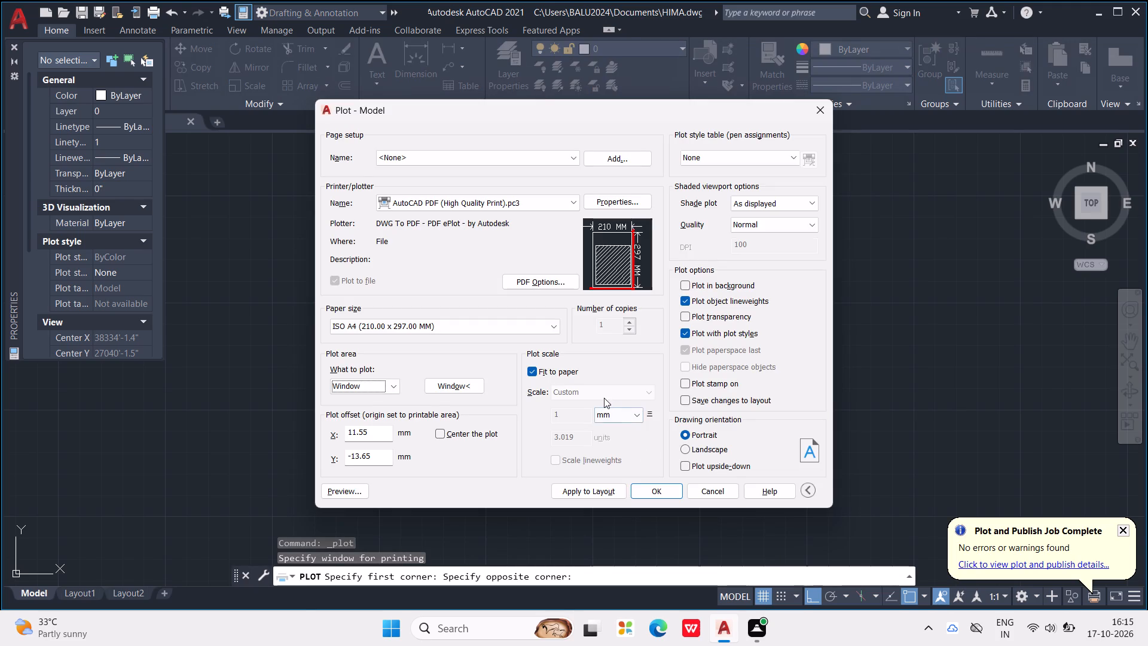
left_click_drag(966, 645, 1064, 645)
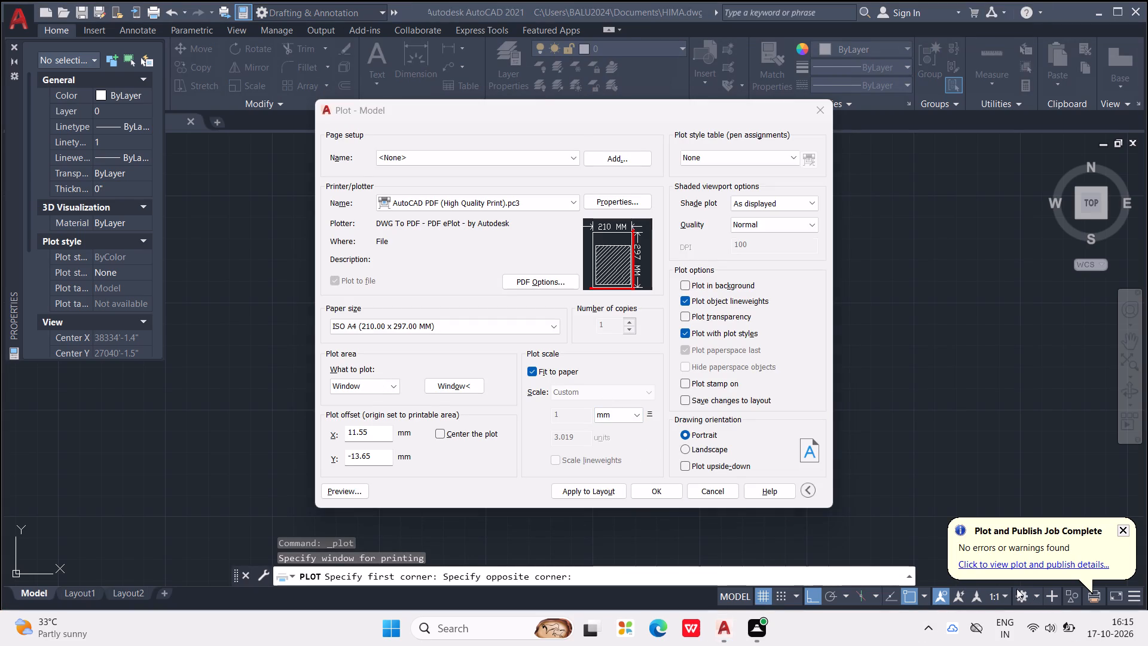
left_click(670, 486)
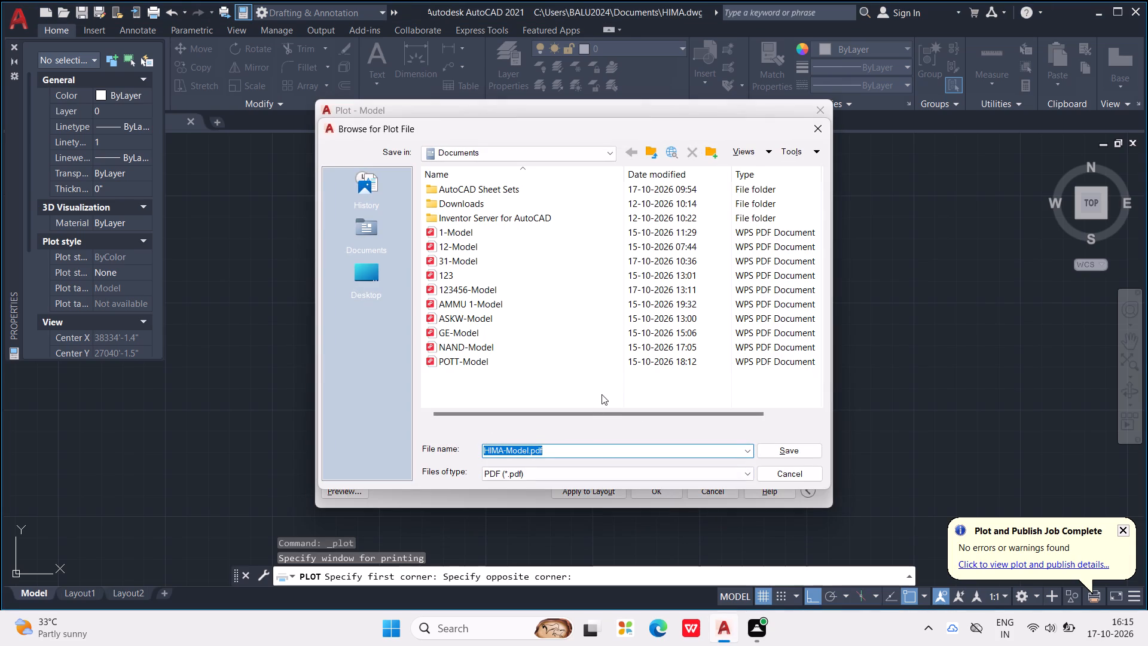
left_click(788, 451)
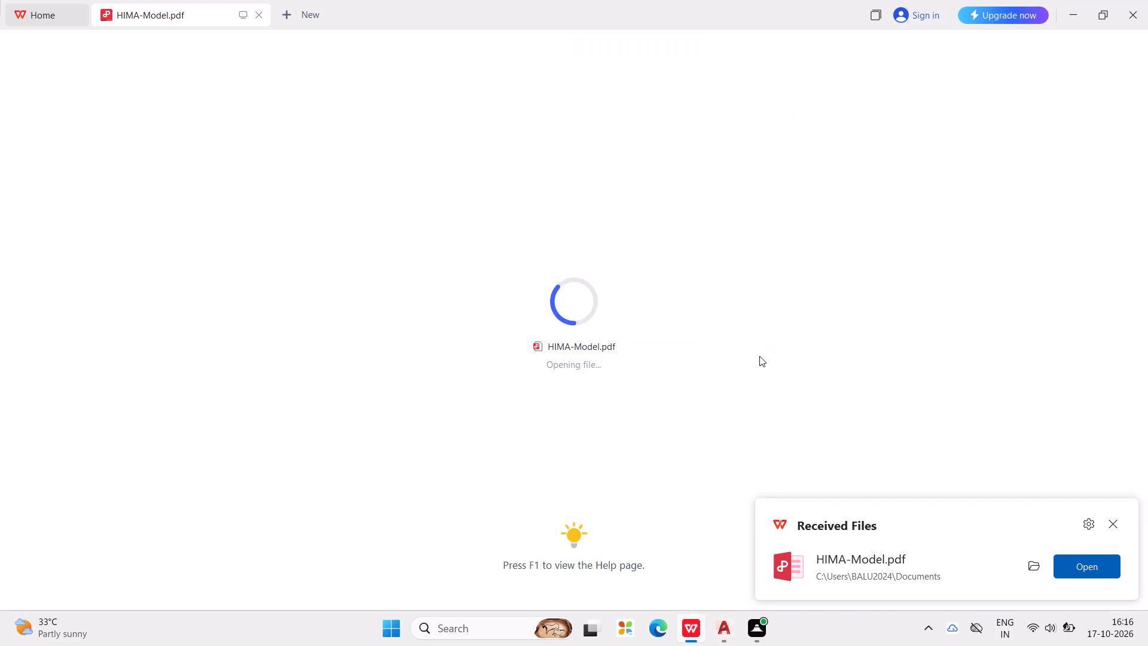
Examine the plotted PDF from the rear bedrooms to the front garden, checking the room labels, furniture and overall dimensions.
scroll(810, 359, "down", 2)
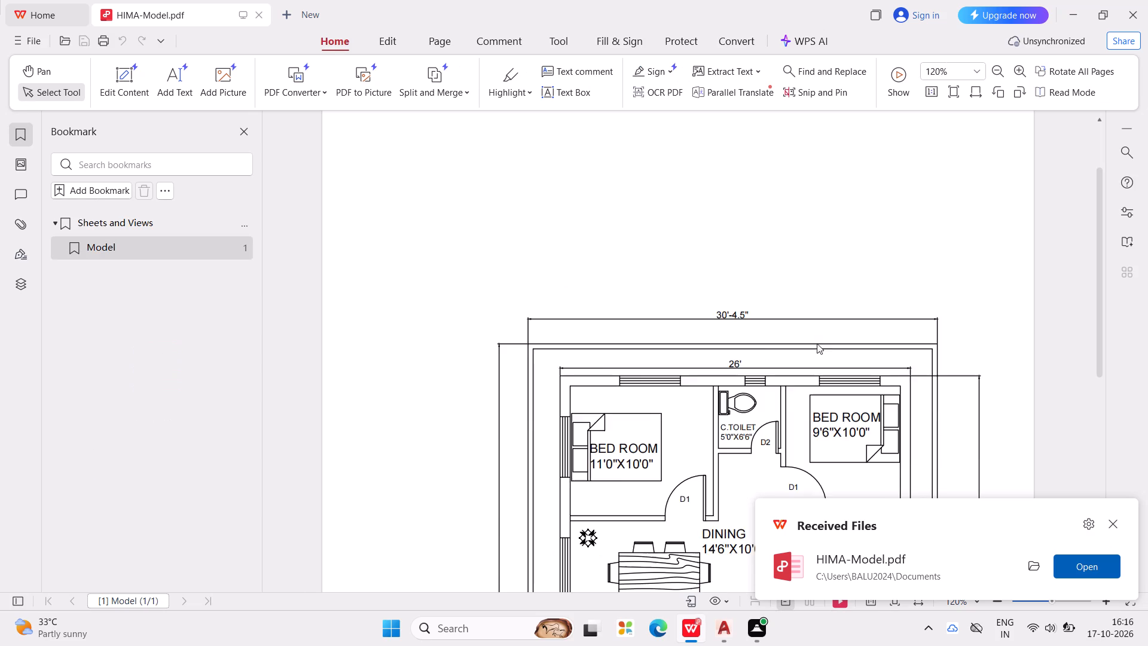
scroll(822, 284, "down", 13)
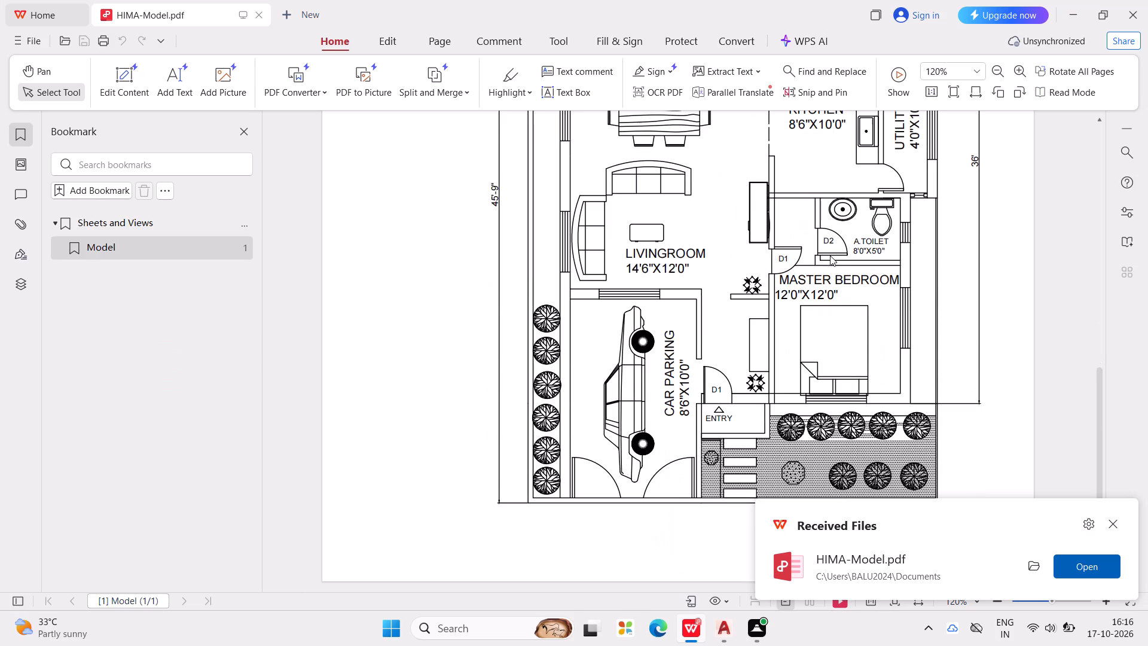
scroll(902, 377, "up", 1)
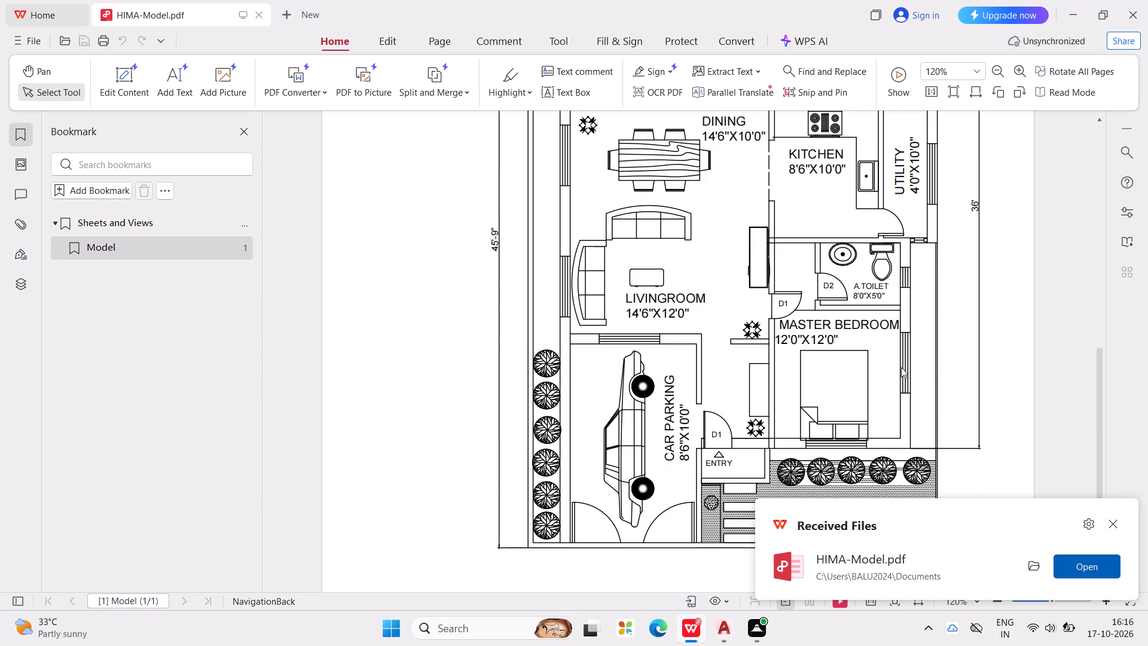
scroll(901, 367, "up", 7)
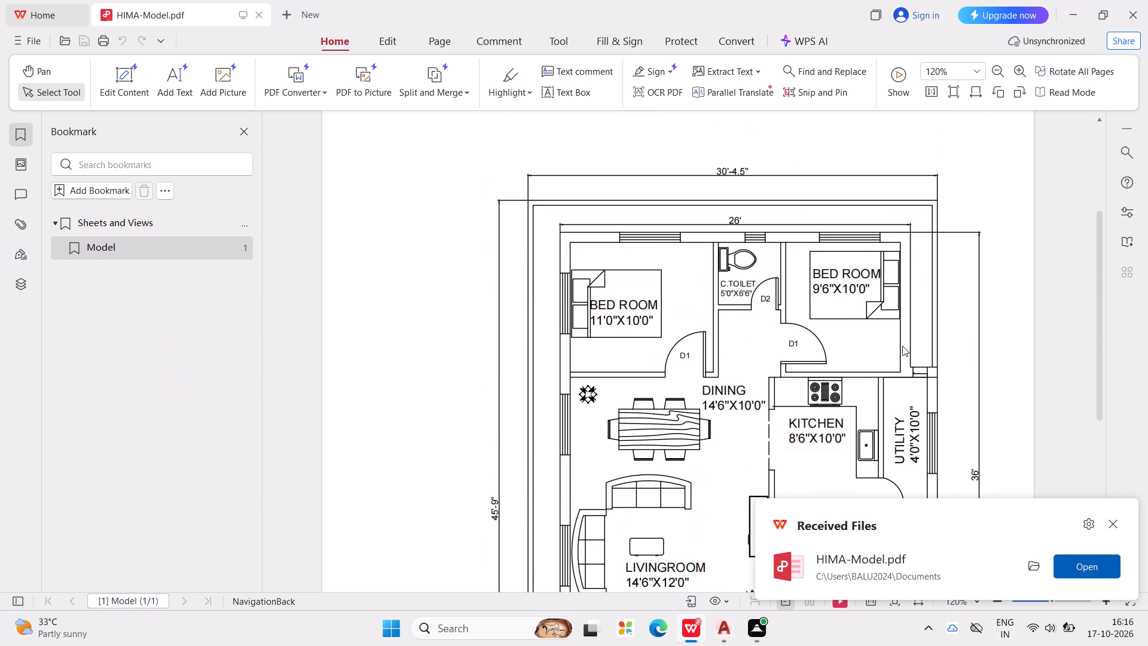
scroll(902, 339, "down", 5)
left_click(774, 631)
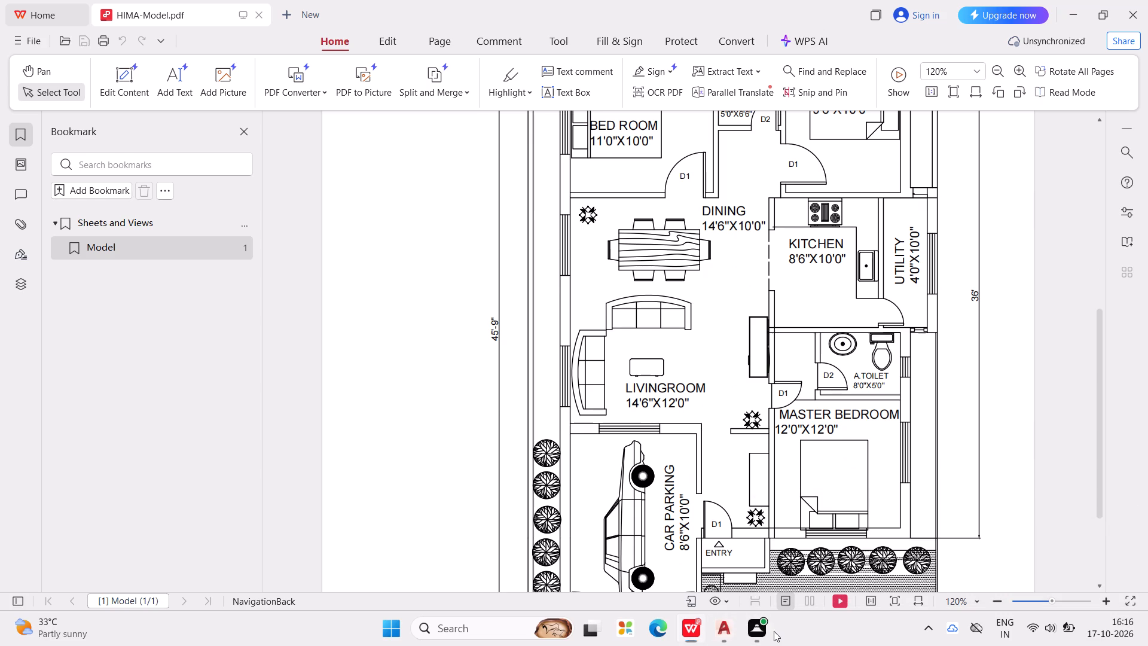